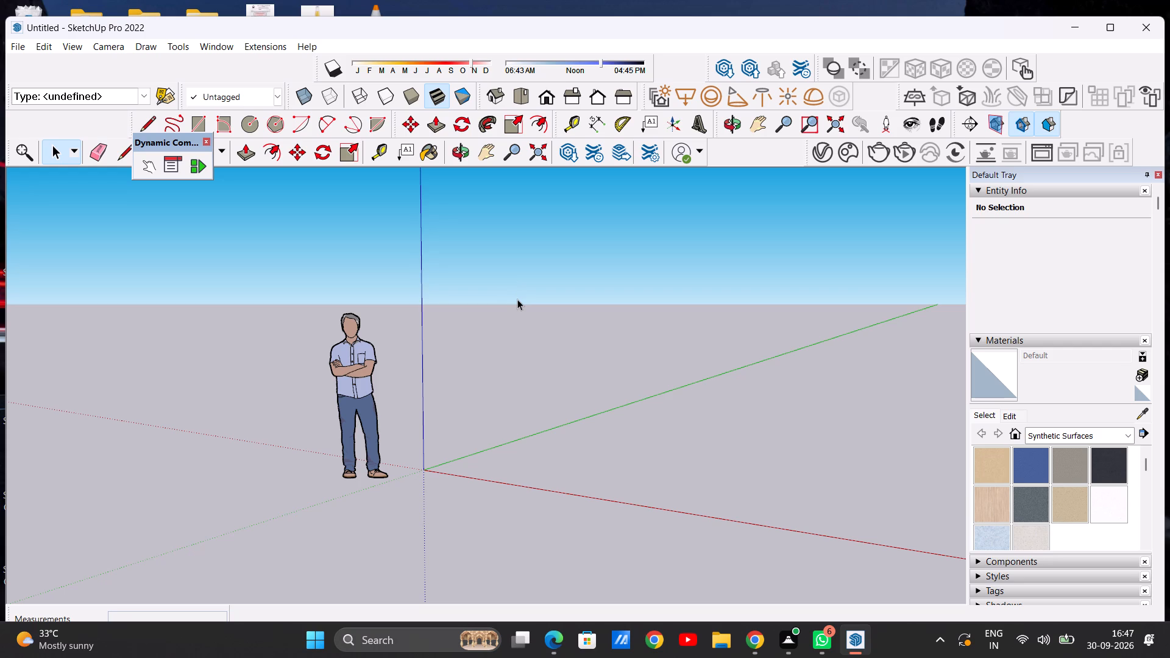
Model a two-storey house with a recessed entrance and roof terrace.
In the standard top view, draw a rectangle about 7' 8" by 3' 6" on the ground near the origin.
scroll(517, 299, "left", 2)
scroll(517, 299, "down", 1)
scroll(517, 299, "up", 1)
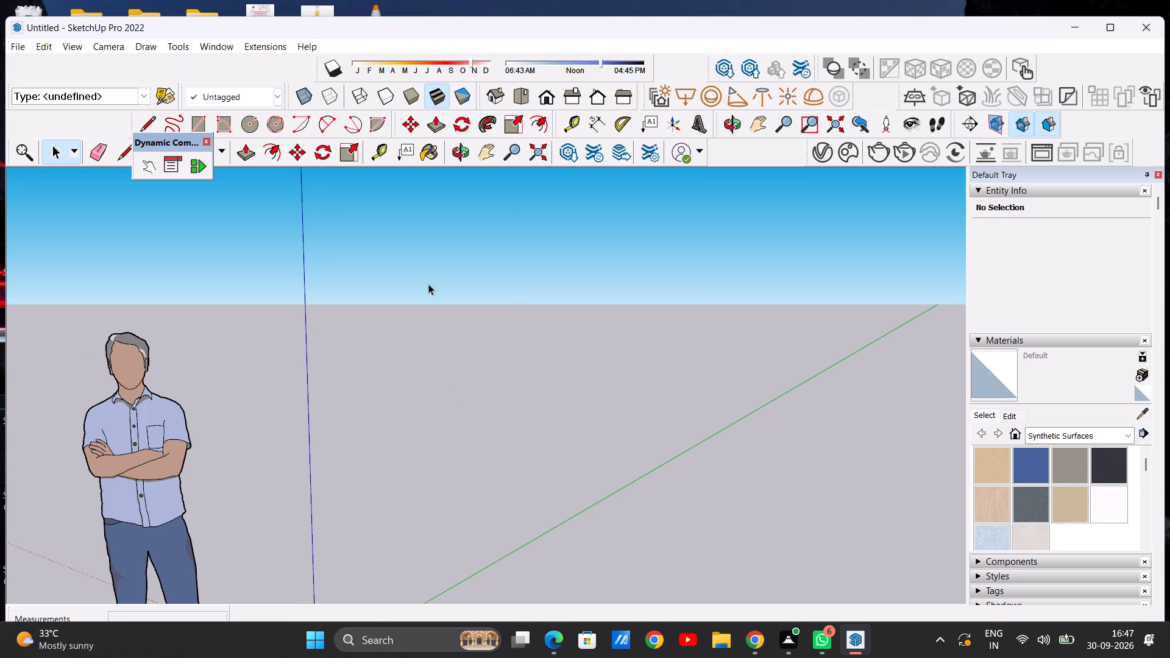
left_click(522, 93)
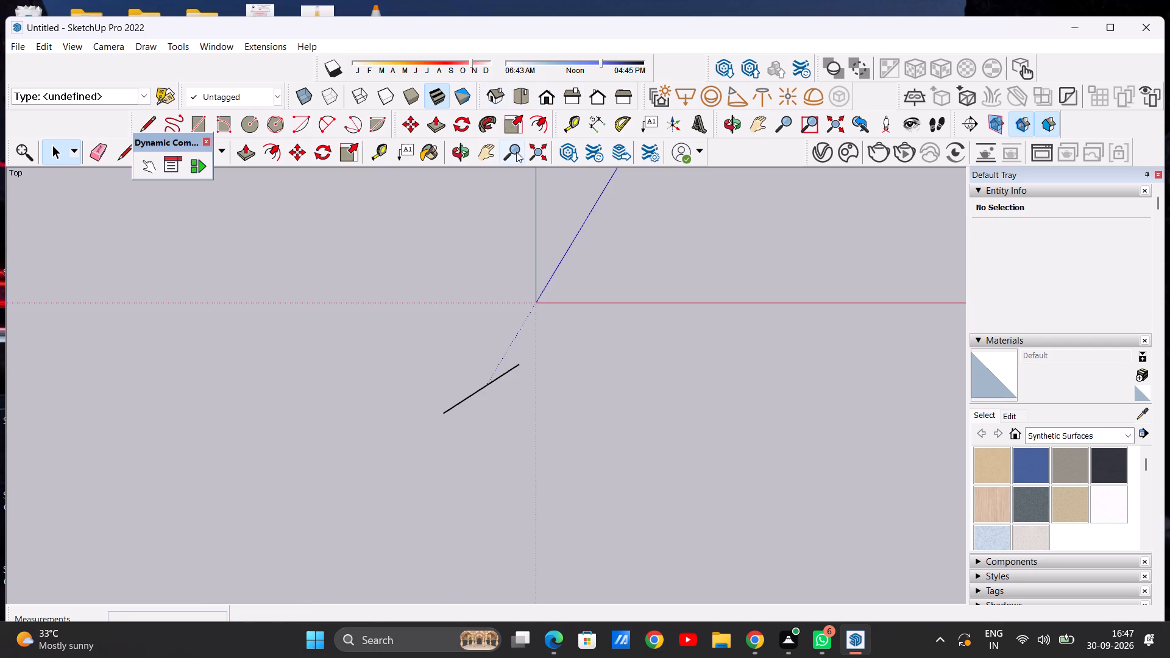
scroll(791, 211, "up", 13)
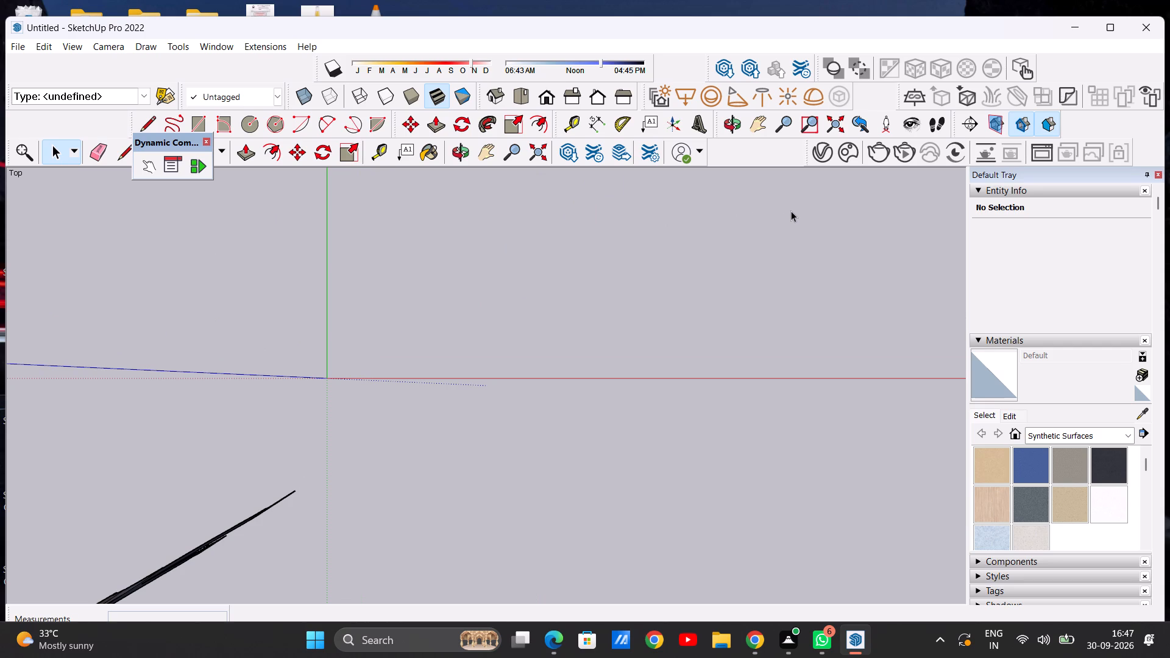
scroll(342, 115, "up", 6)
scroll(639, 249, "up", 5)
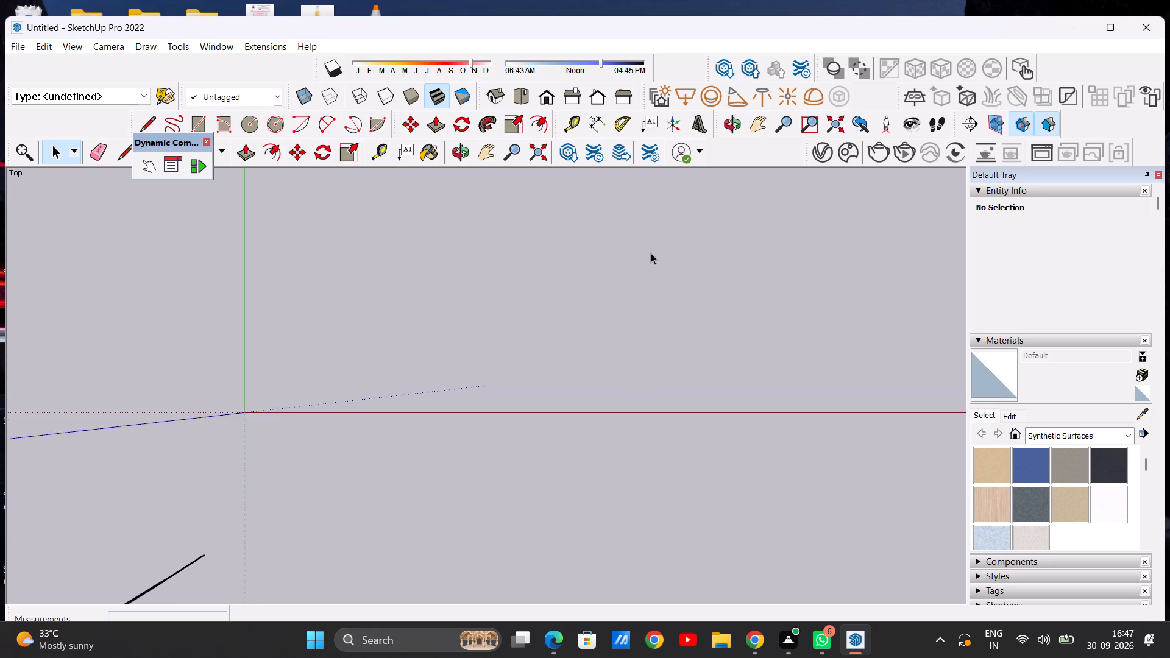
scroll(651, 253, "up", 3)
left_click(525, 88)
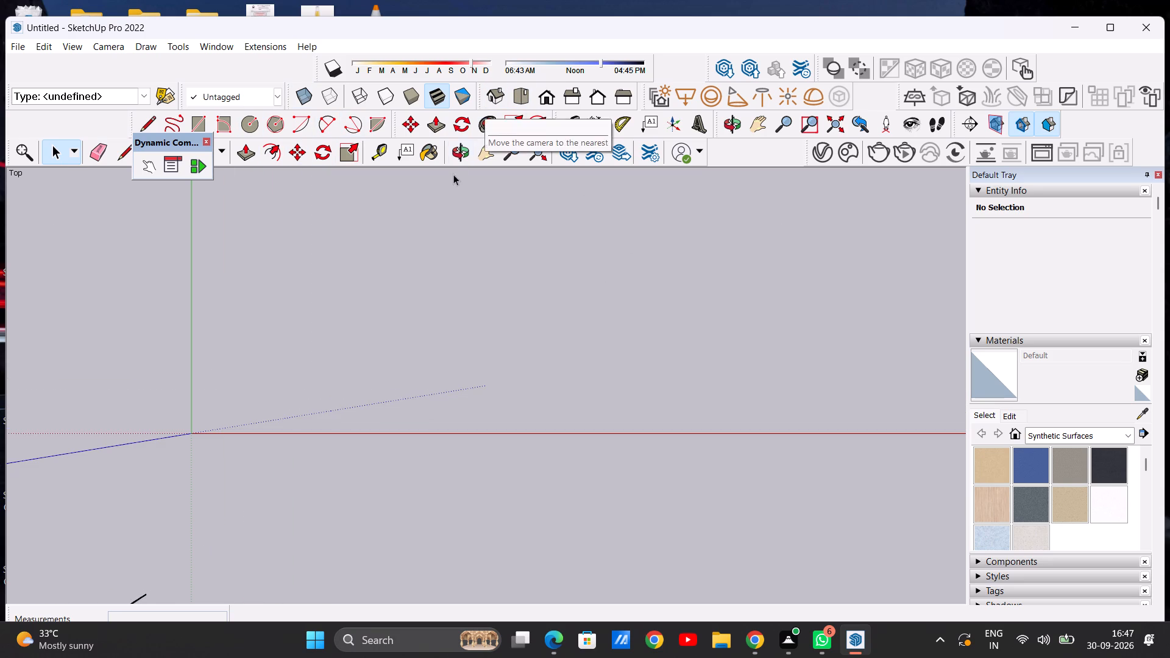
left_click(481, 152)
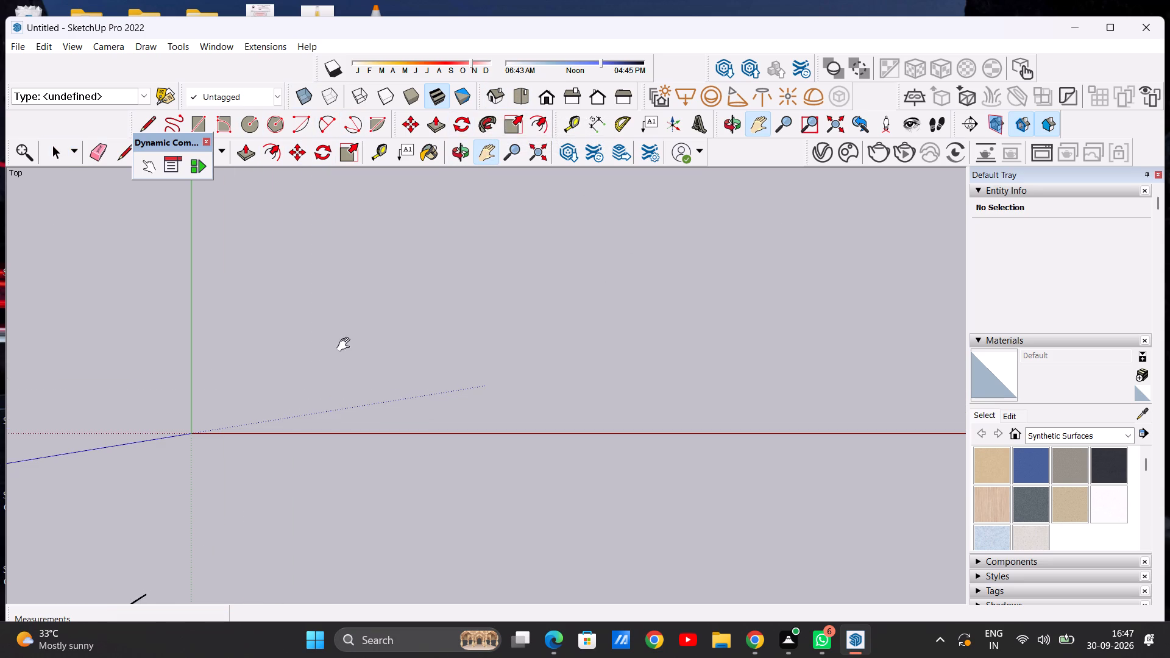
left_click_drag(201, 434, 38, 603)
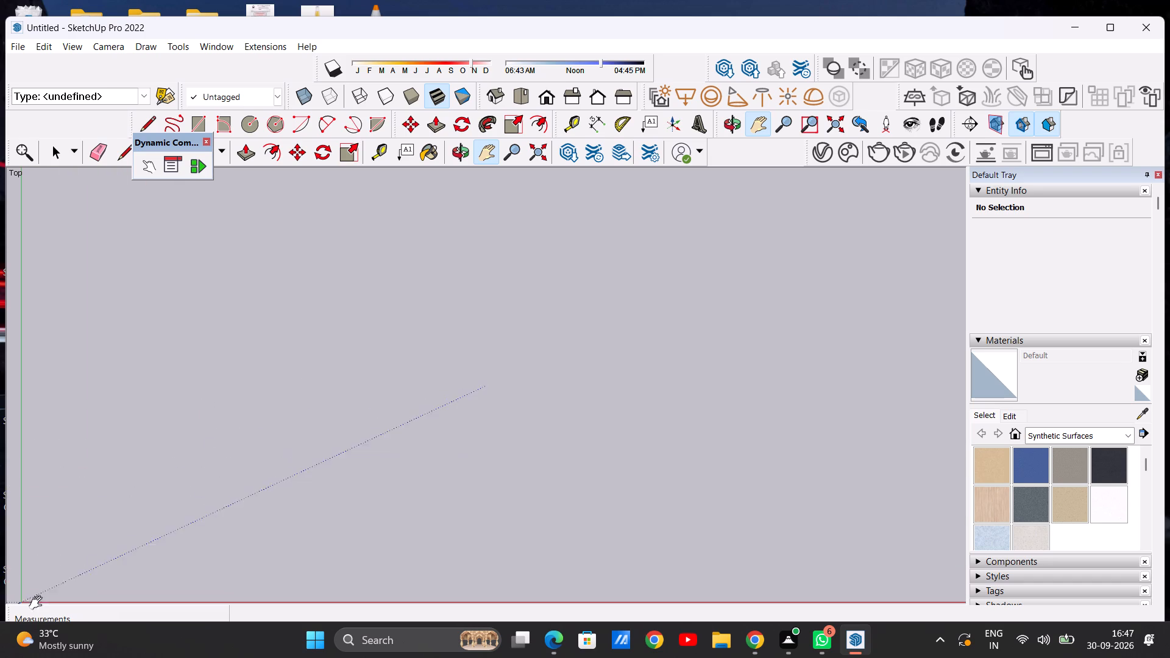
left_click_drag(38, 603, 58, 592)
left_click_drag(58, 585, 51, 584)
key("space")
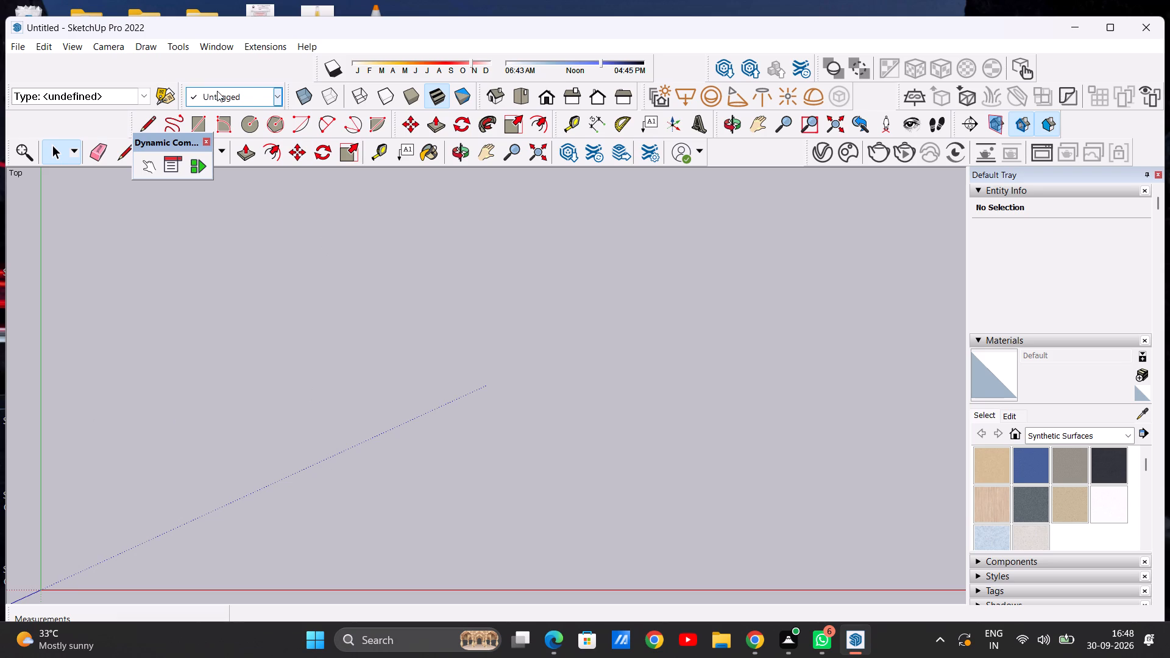
left_click(195, 118)
left_click(132, 200)
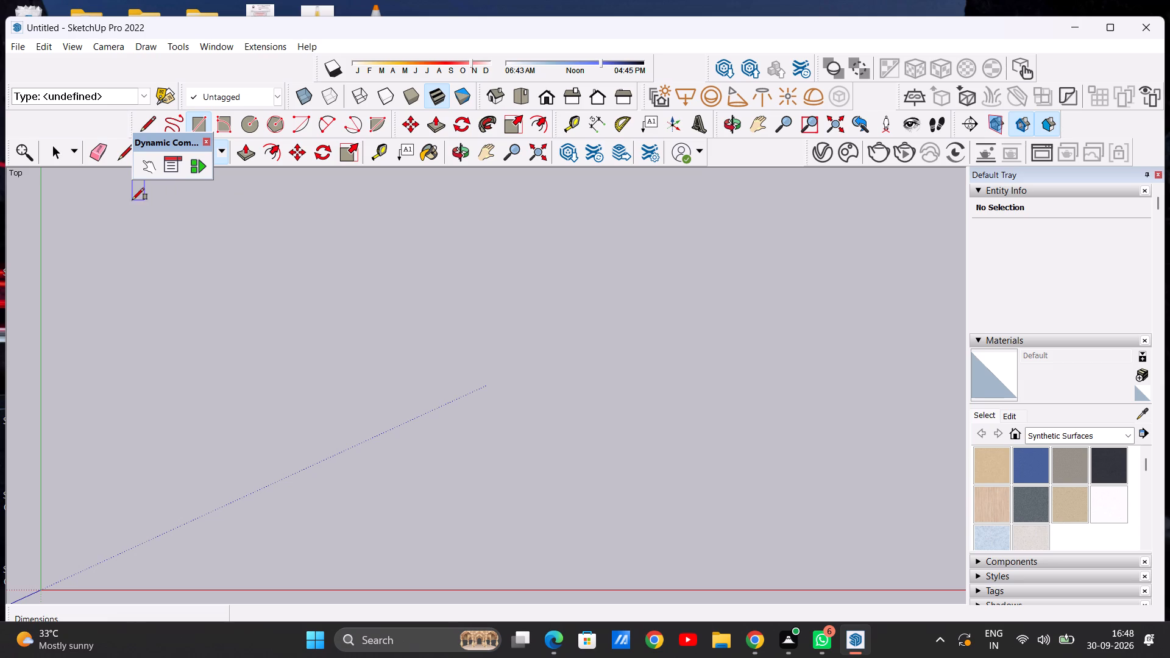
left_click(926, 563)
key("space")
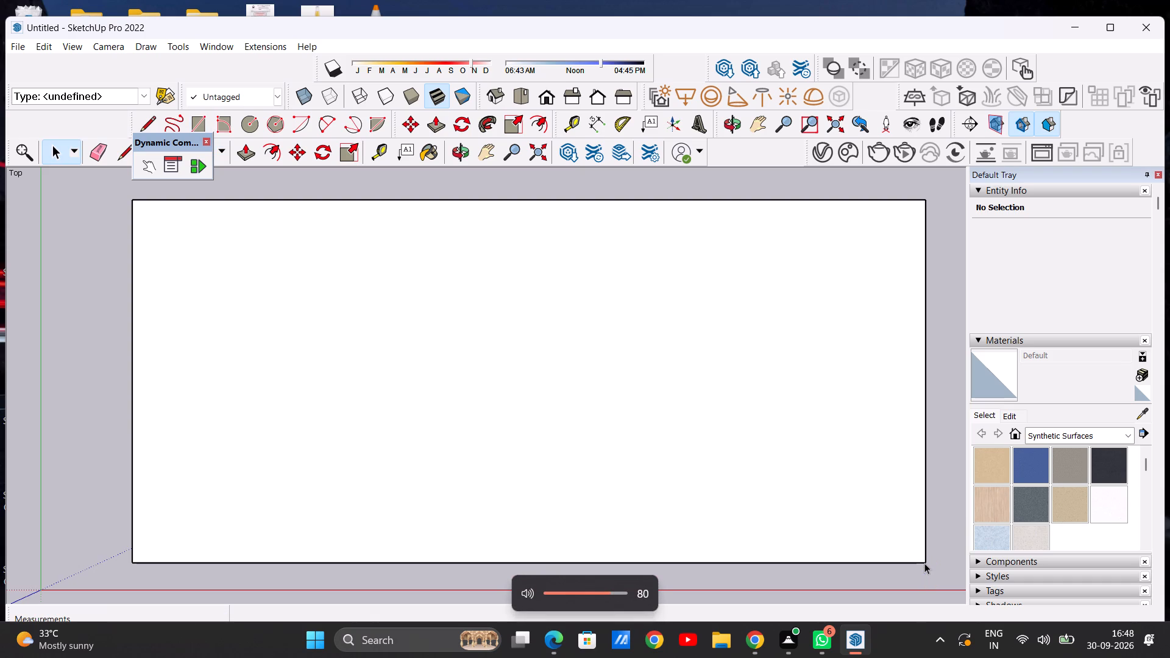
Move the whole rectangle with its edges diagonally away from the origin, in the positive red and green axis directions.
scroll(1013, 642, "down", 3)
scroll(597, 384, "down", 3)
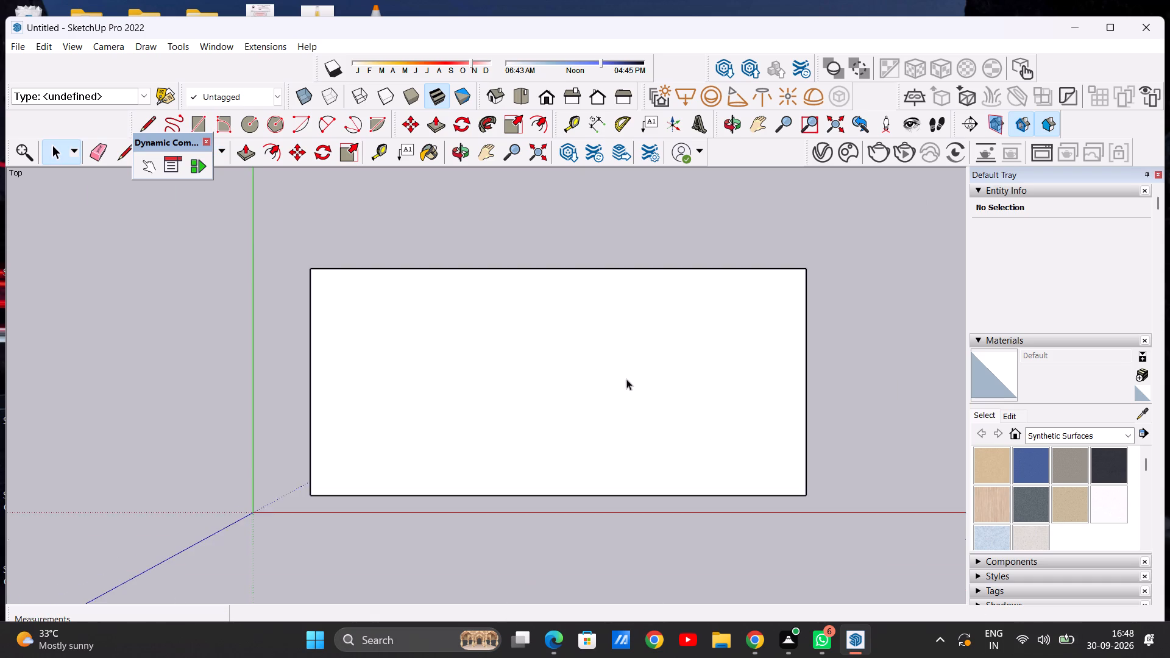
scroll(626, 379, "down", 10)
scroll(409, 262, "down", 6)
scroll(885, 258, "up", 4)
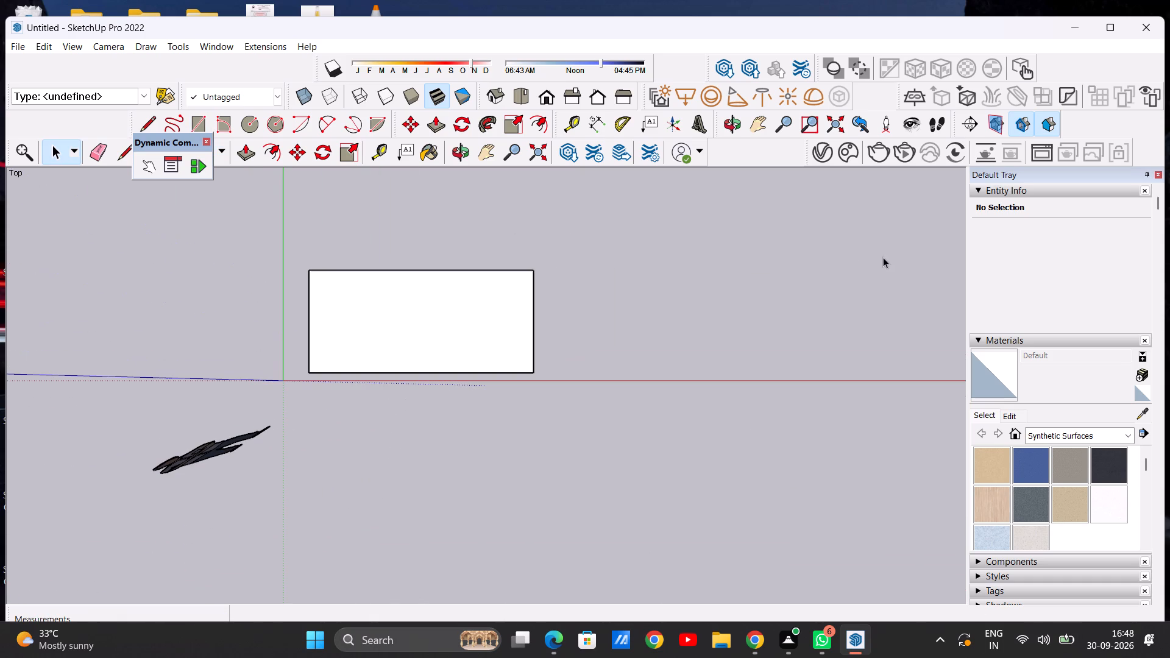
left_click(475, 149)
left_click_drag(288, 372, 169, 558)
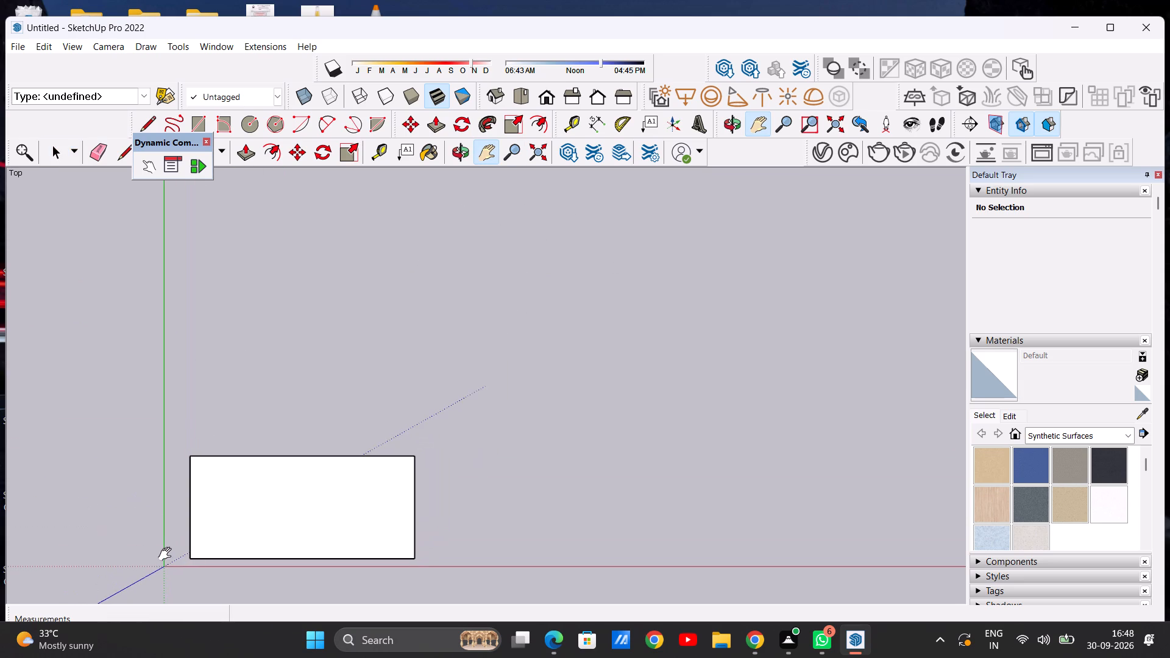
key("space")
triple_click(372, 479)
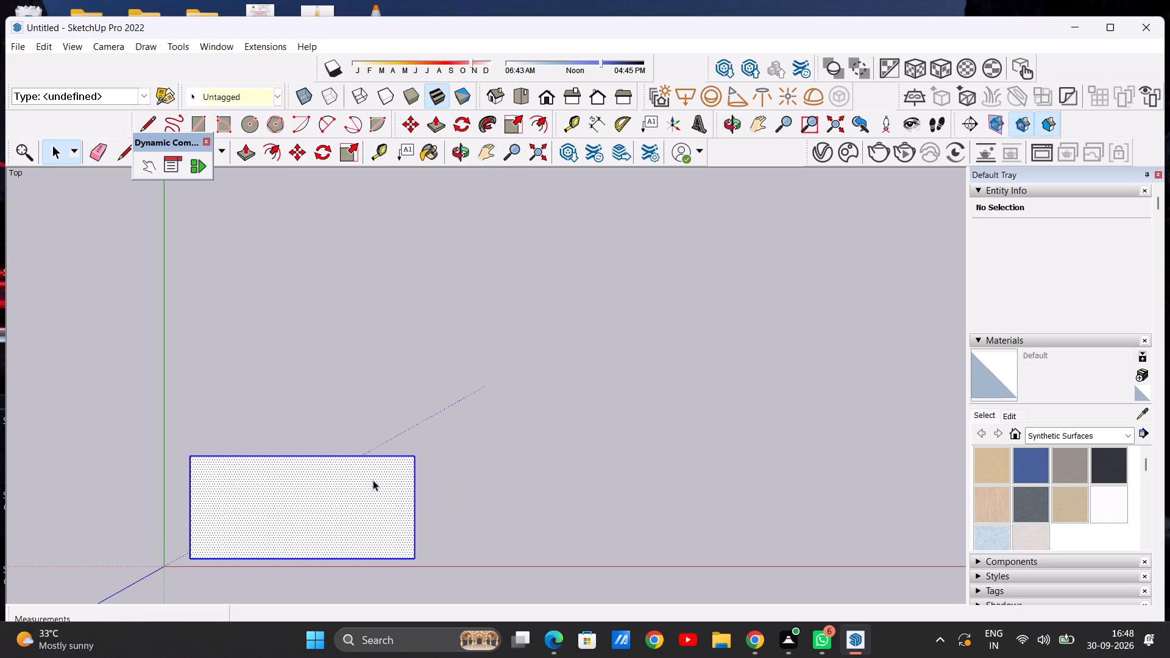
left_click(300, 154)
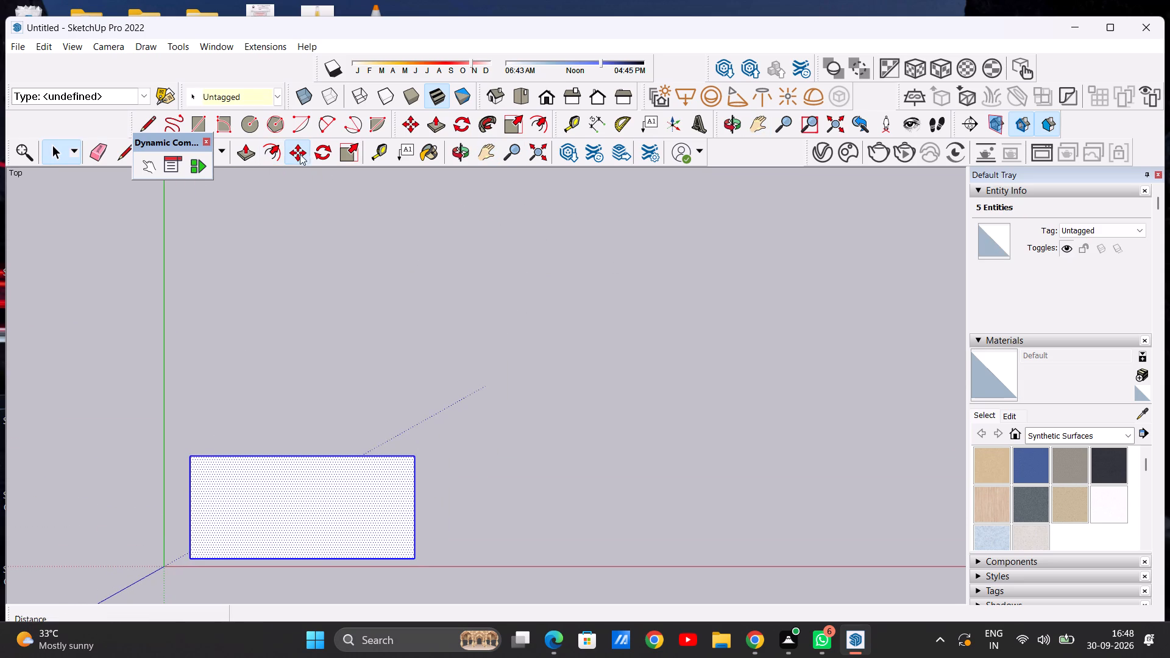
left_click(409, 455)
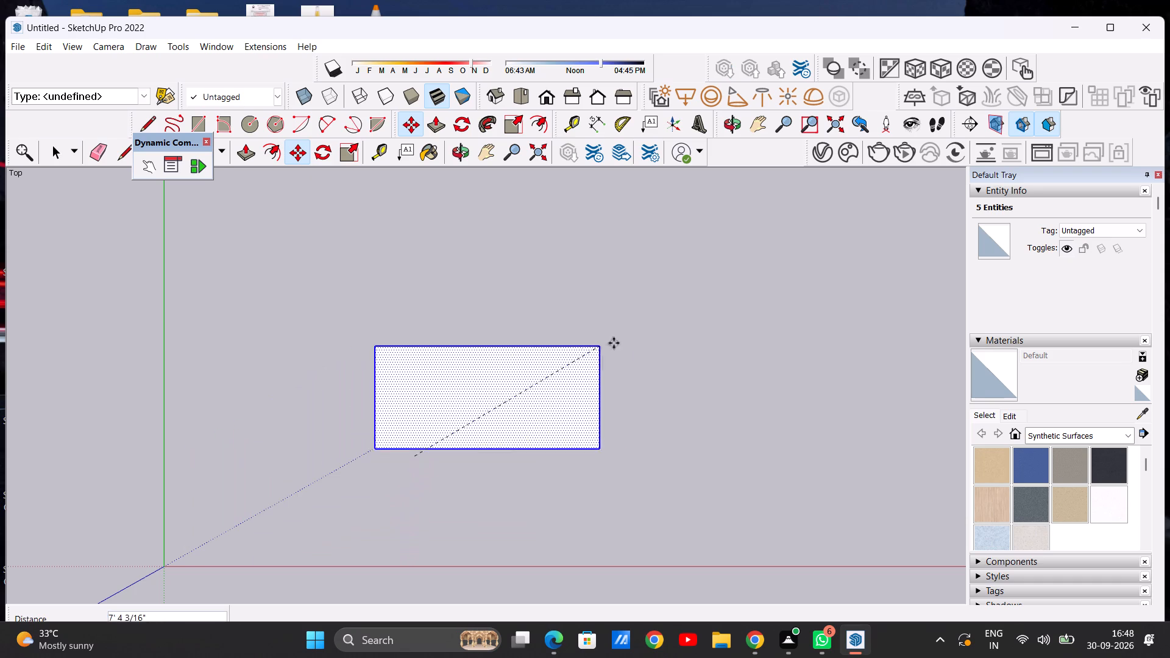
left_click(687, 336)
key("space")
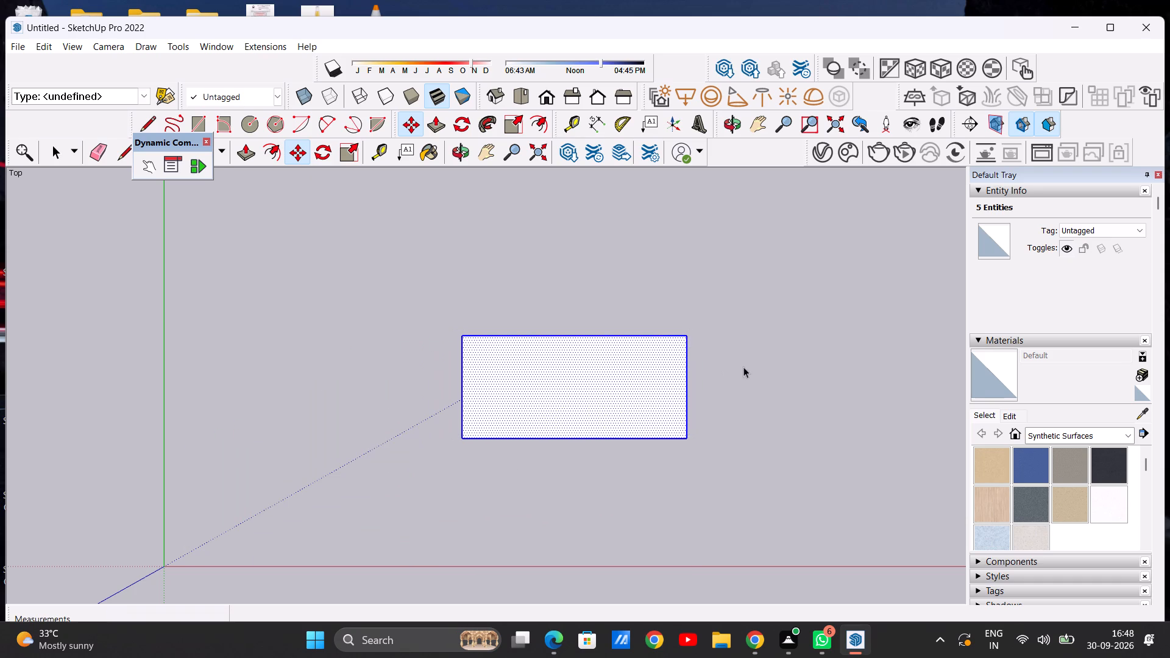
left_click(745, 367)
Draw an adjoining rectangle about 7' 8" by 2' 4" along the full upper edge of the existing rectangle.
scroll(639, 348, "up", 2)
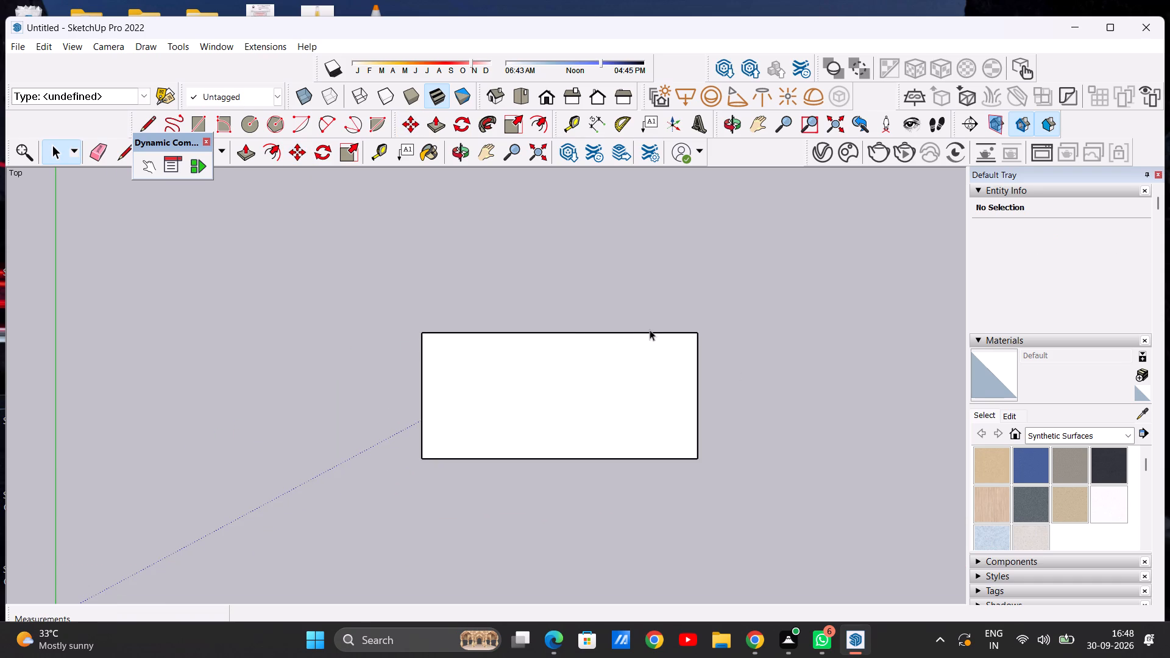
scroll(686, 330, "up", 1)
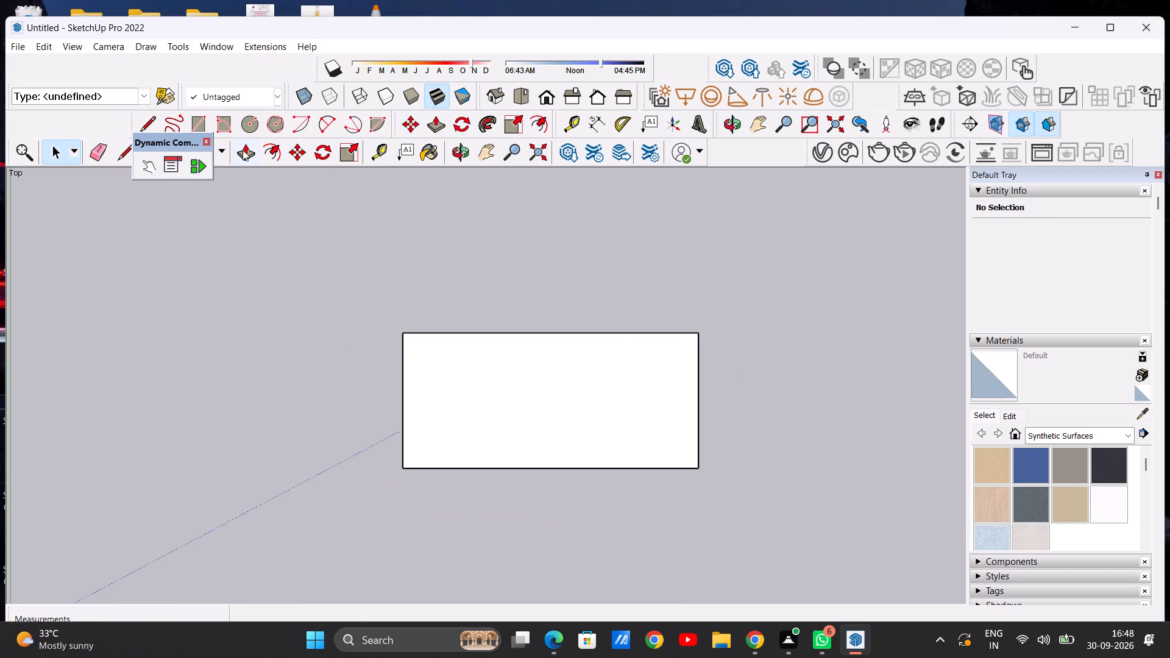
left_click(195, 122)
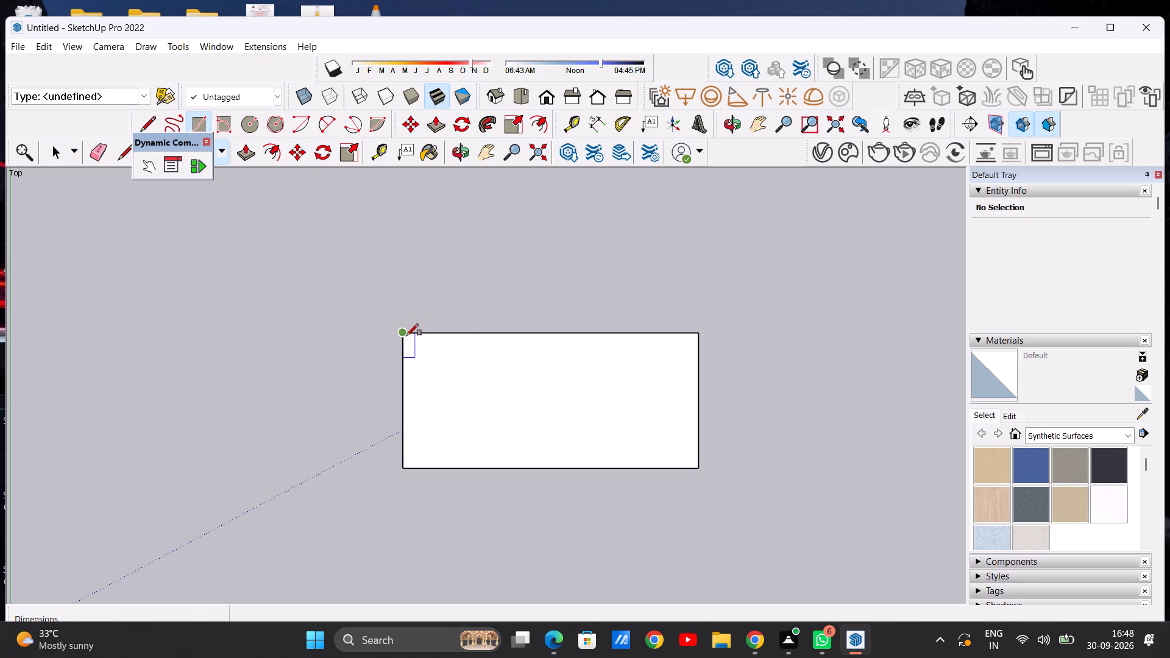
left_click(406, 336)
left_click(700, 335)
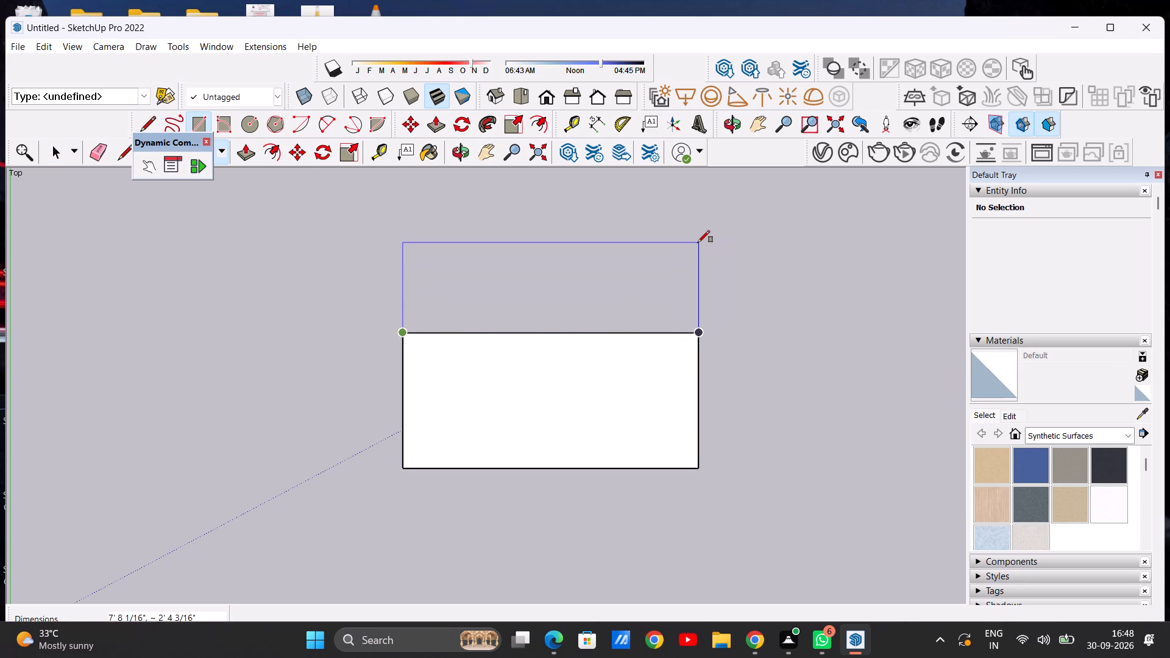
left_click(698, 242)
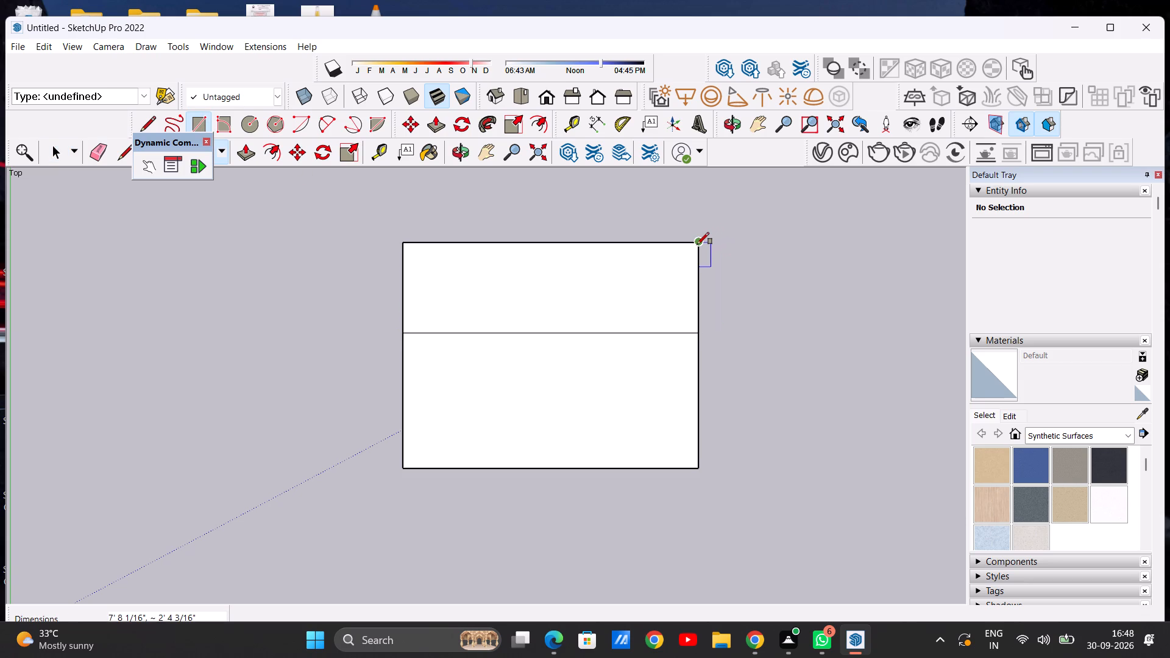
Draw a rectangle about 3' 3" wide and 5' 10" high against the full right edge of the two stacked rectangles.
left_click(697, 244)
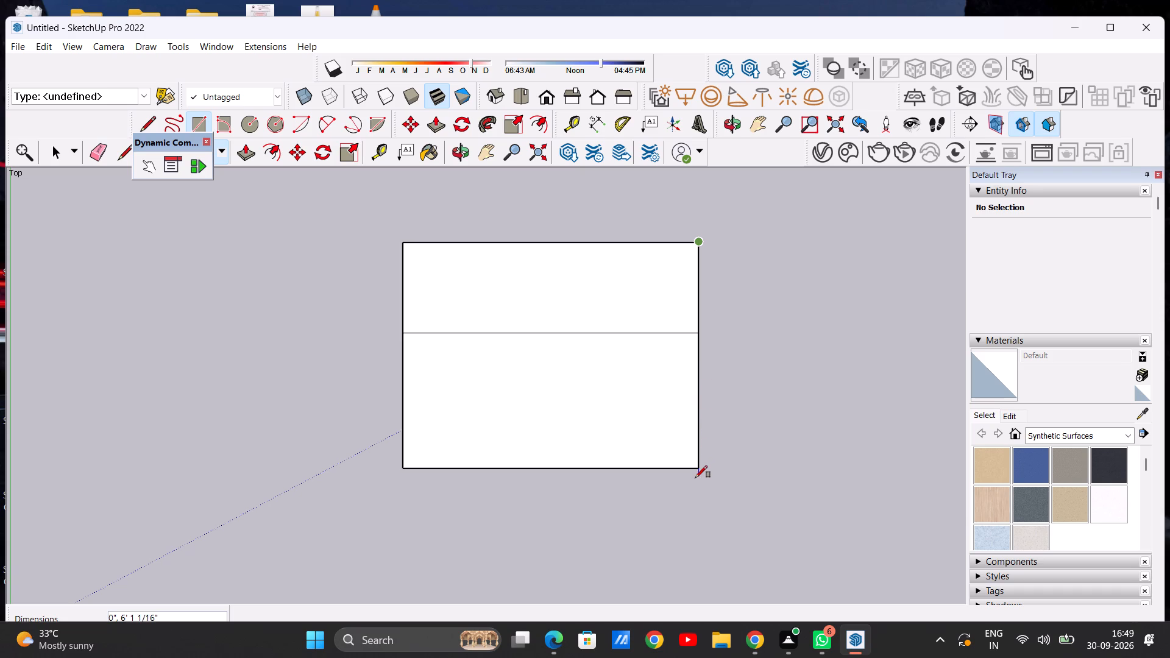
left_click(699, 469)
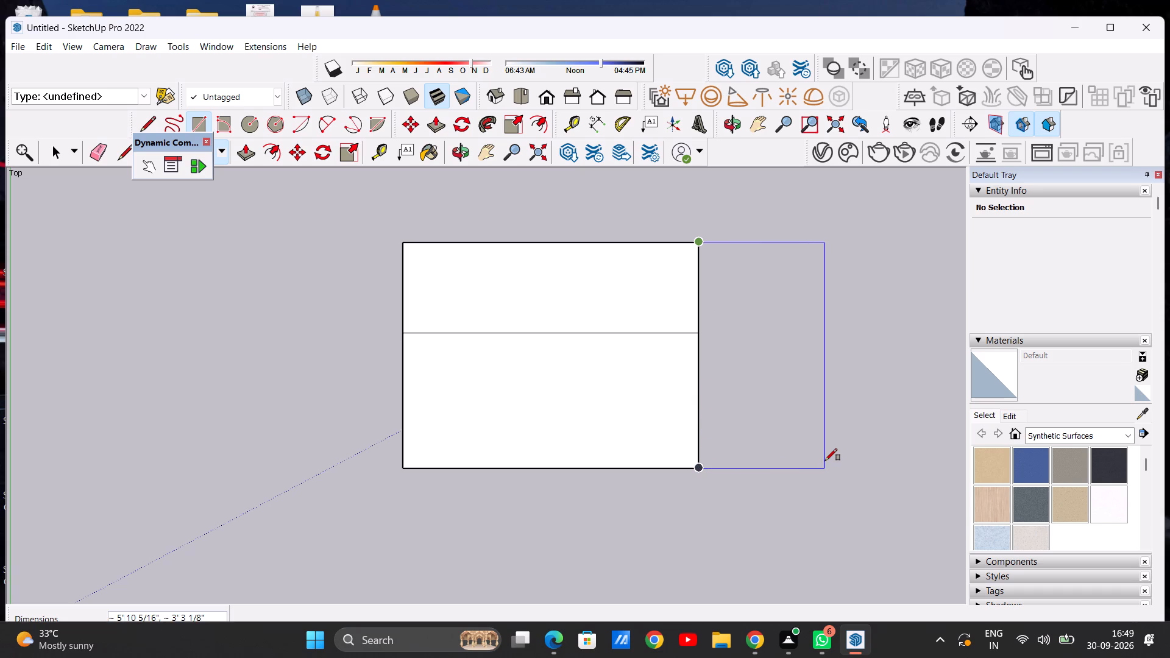
left_click(825, 461)
key("space")
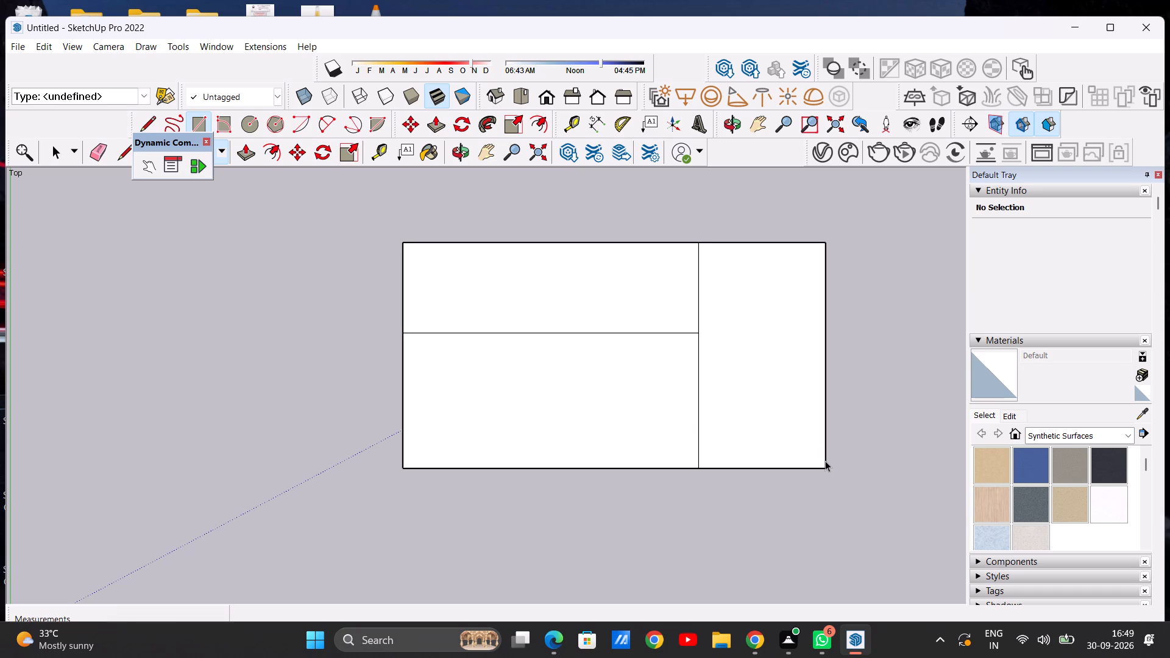
Erase the two inner dividing lines so that the three rectangles merge into one face.
left_click(92, 144)
left_click_drag(564, 319, 569, 345)
left_click_drag(672, 330, 709, 330)
scroll(583, 343, "down", 9)
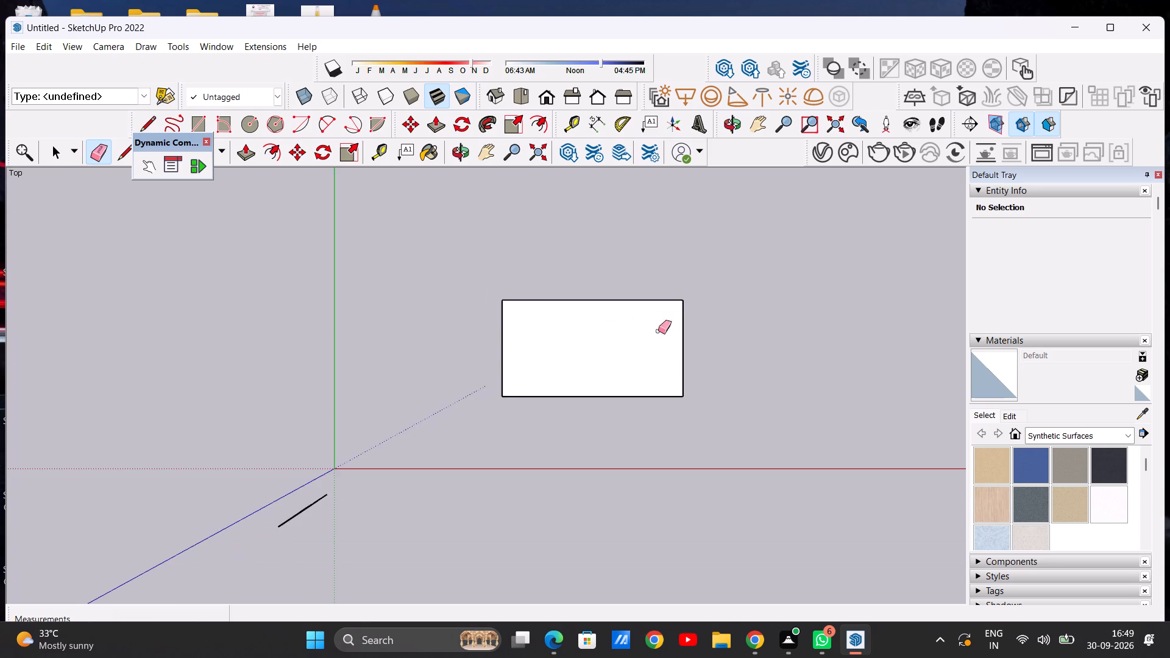
scroll(682, 329, "up", 6)
scroll(544, 328, "down", 3)
scroll(377, 336, "up", 4)
scroll(567, 331, "up", 1)
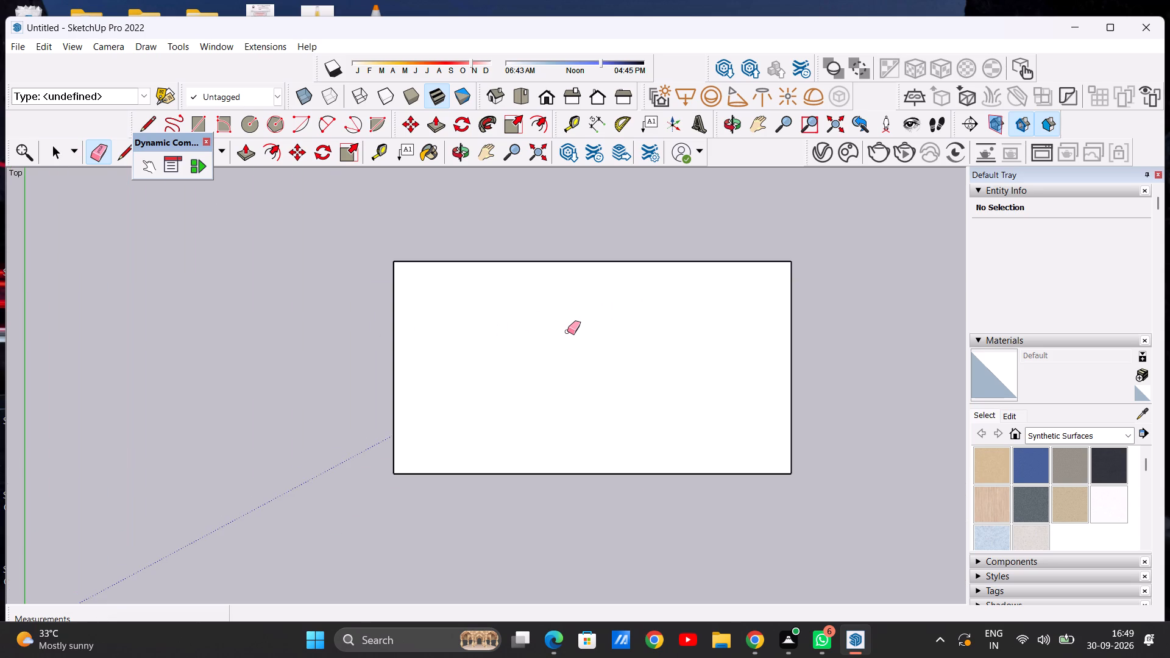
key("space")
Draw a rectangle about 10' 11 1/2" by 3' 5" along the full upper edge of the merged face.
scroll(520, 374, "down", 4)
scroll(701, 264, "up", 5)
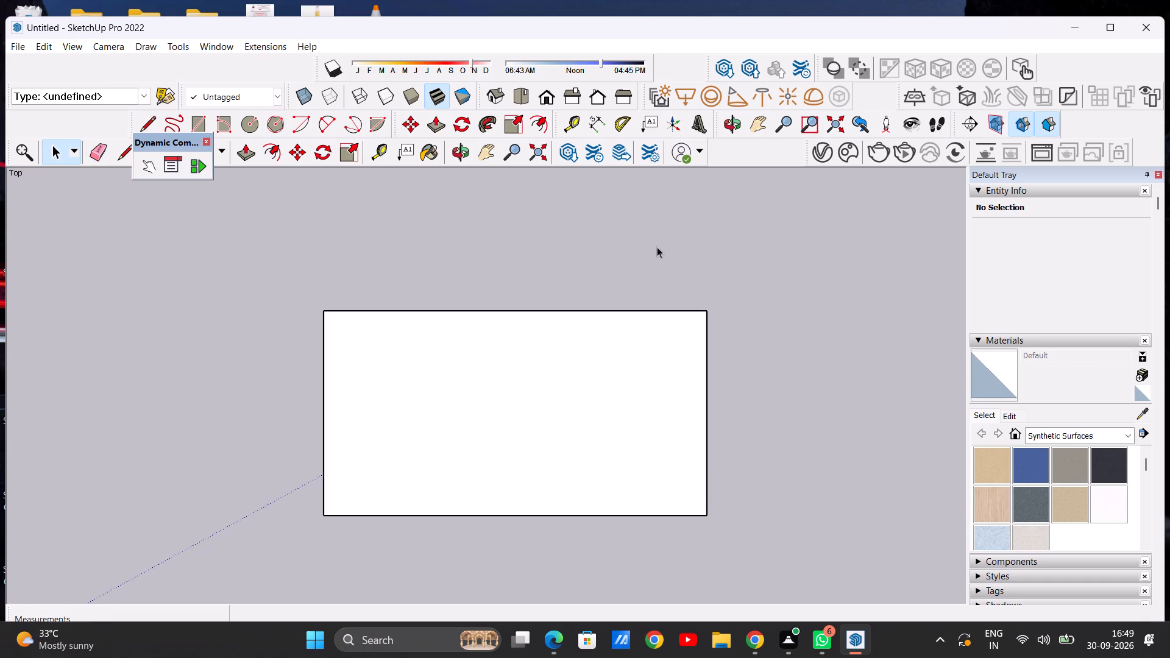
left_click(195, 124)
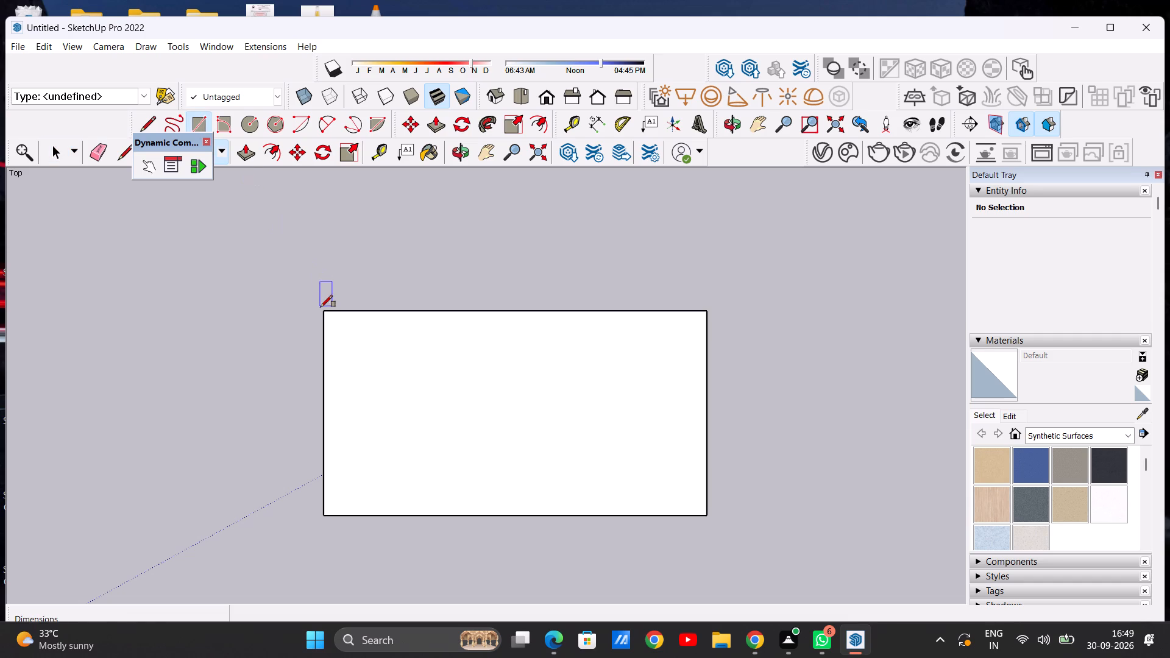
left_click(321, 307)
left_click(708, 314)
left_click(702, 193)
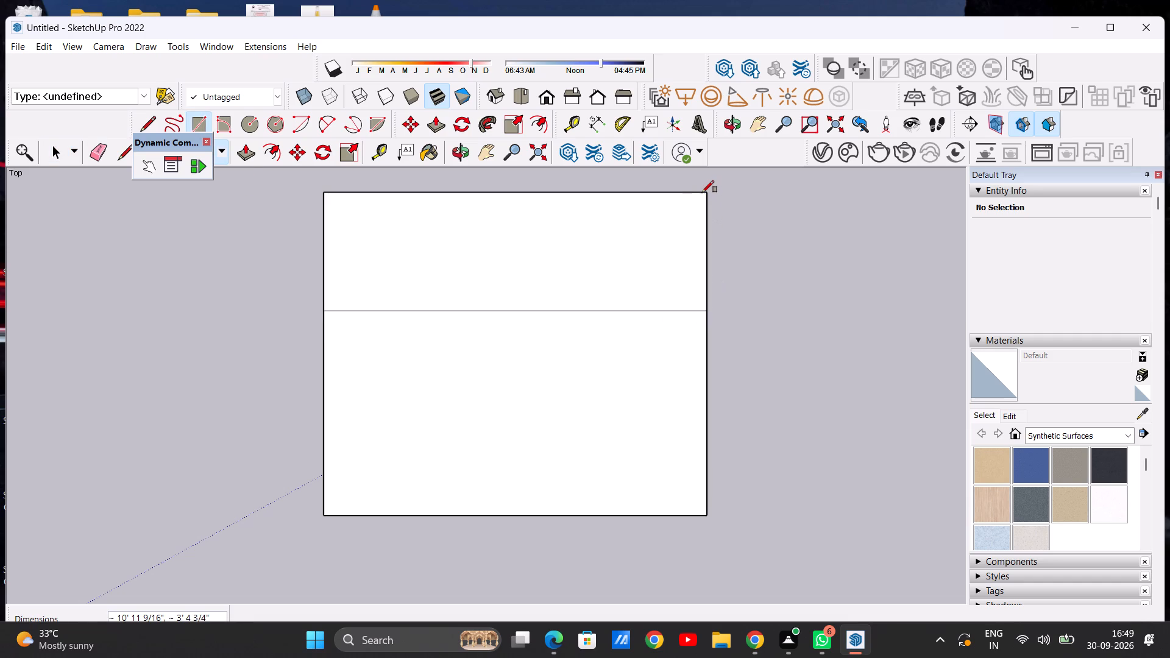
Erase the dividing line between the new upper rectangle and the merged face below it.
left_click(106, 144)
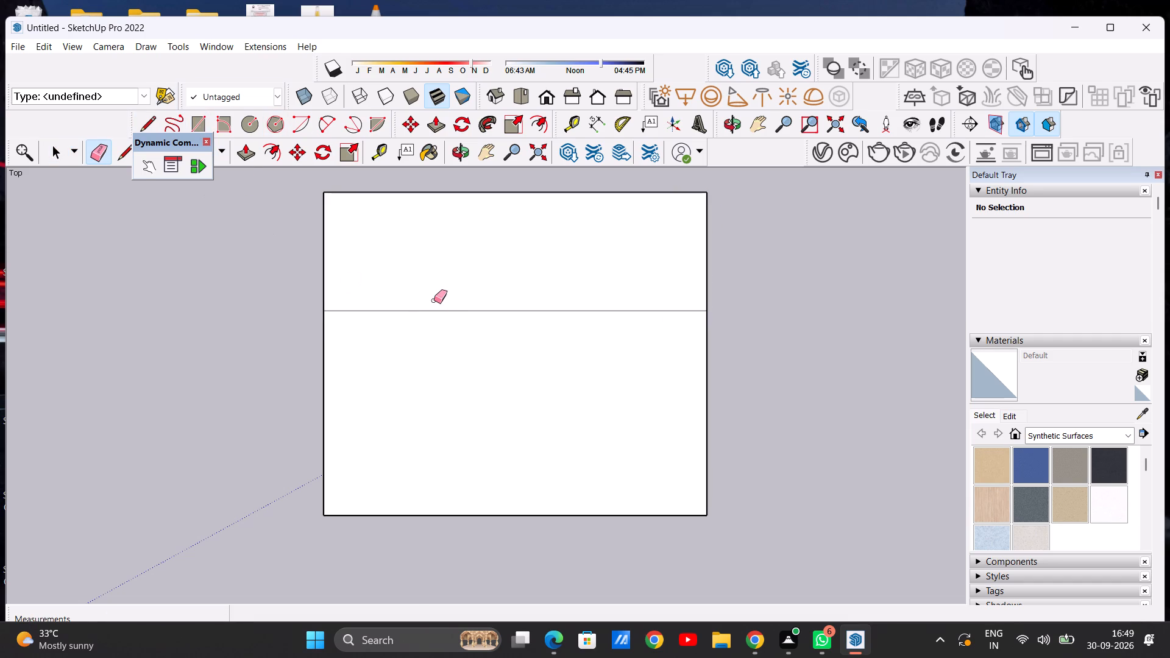
left_click_drag(434, 300, 451, 327)
scroll(499, 279, "down", 6)
scroll(451, 392, "up", 3)
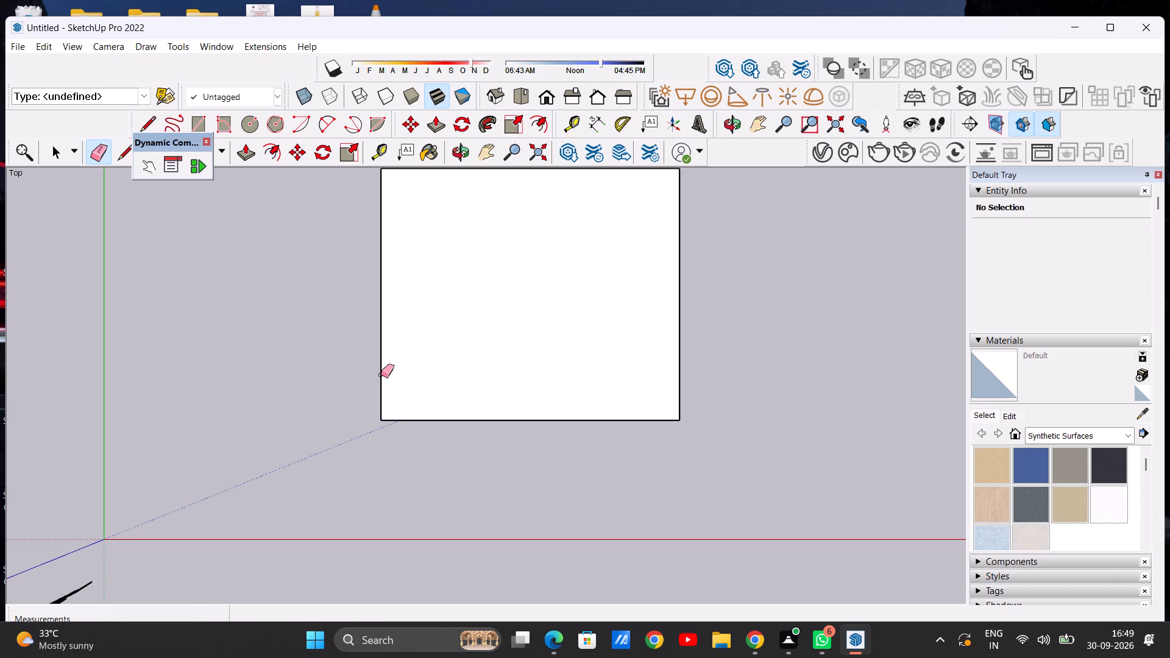
Draw a rectangle about 6' wide and 9' 3" high against the full right edge of the merged face.
scroll(391, 400, "up", 1)
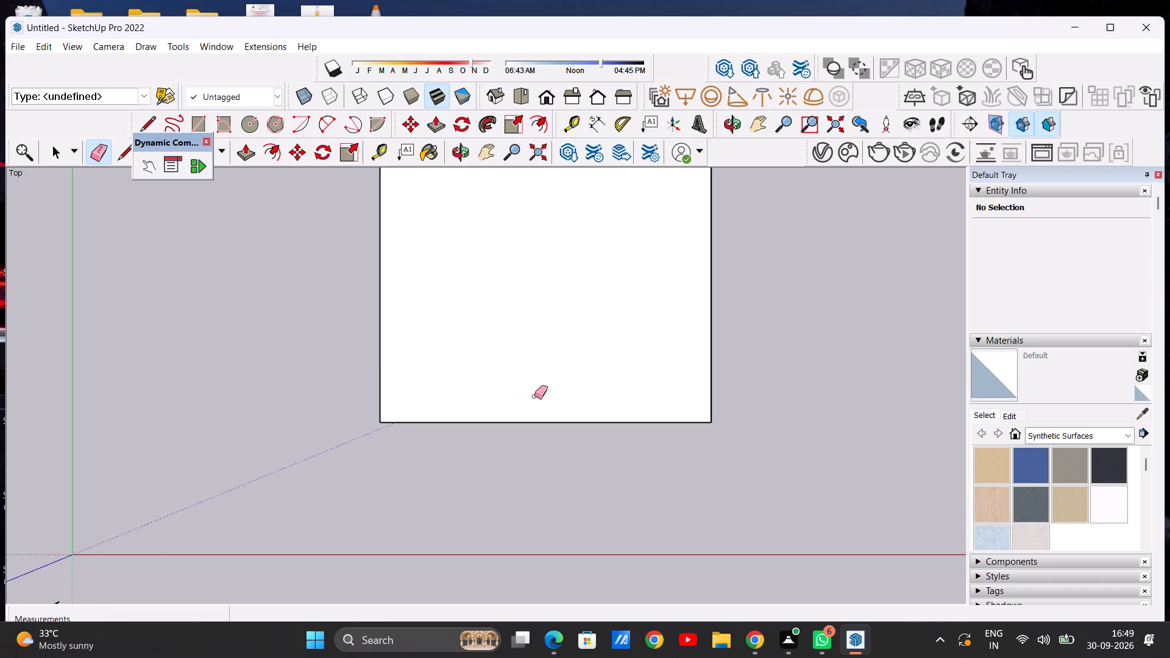
scroll(534, 396, "down", 4)
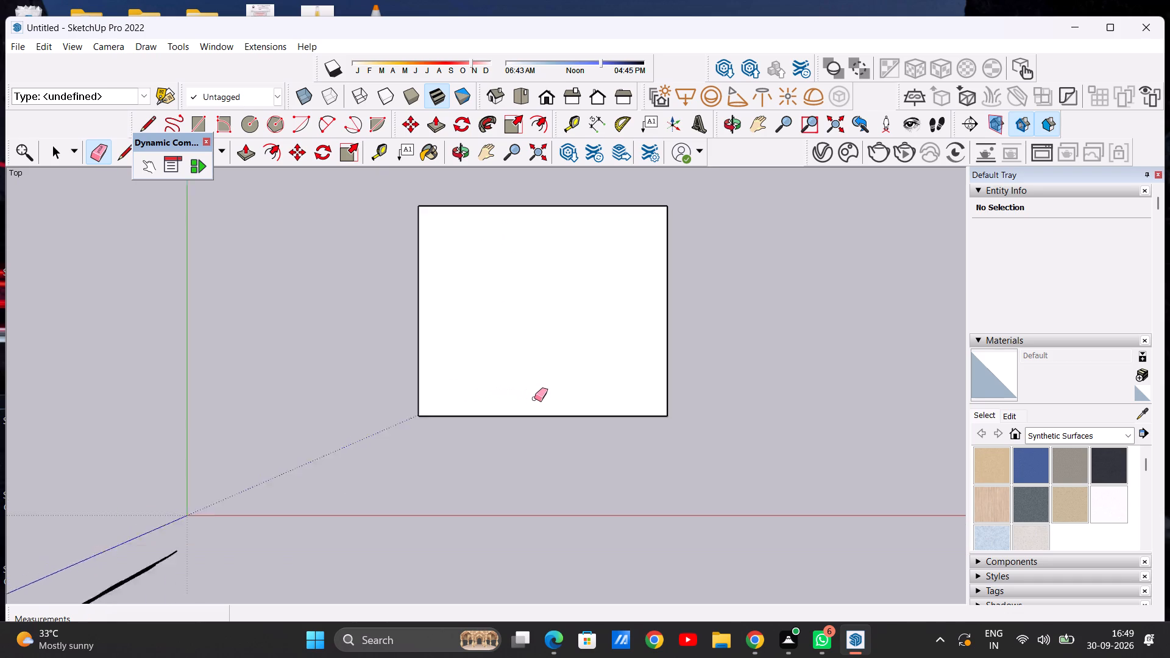
scroll(534, 398, "down", 2)
scroll(667, 319, "up", 4)
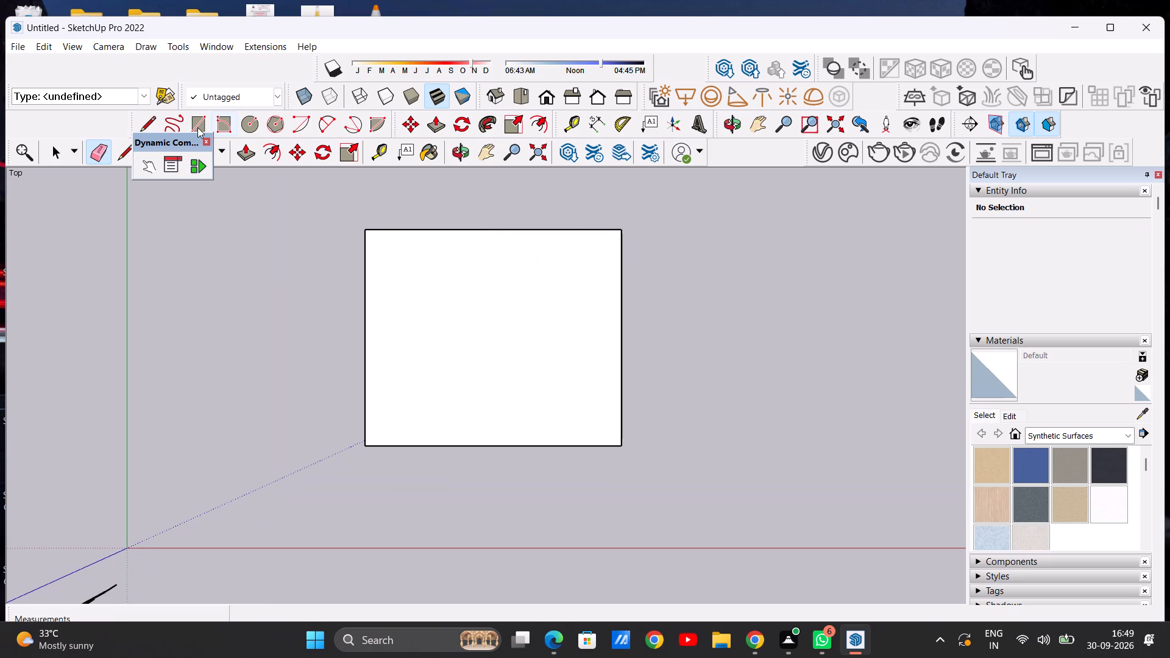
left_click(197, 127)
left_click(619, 234)
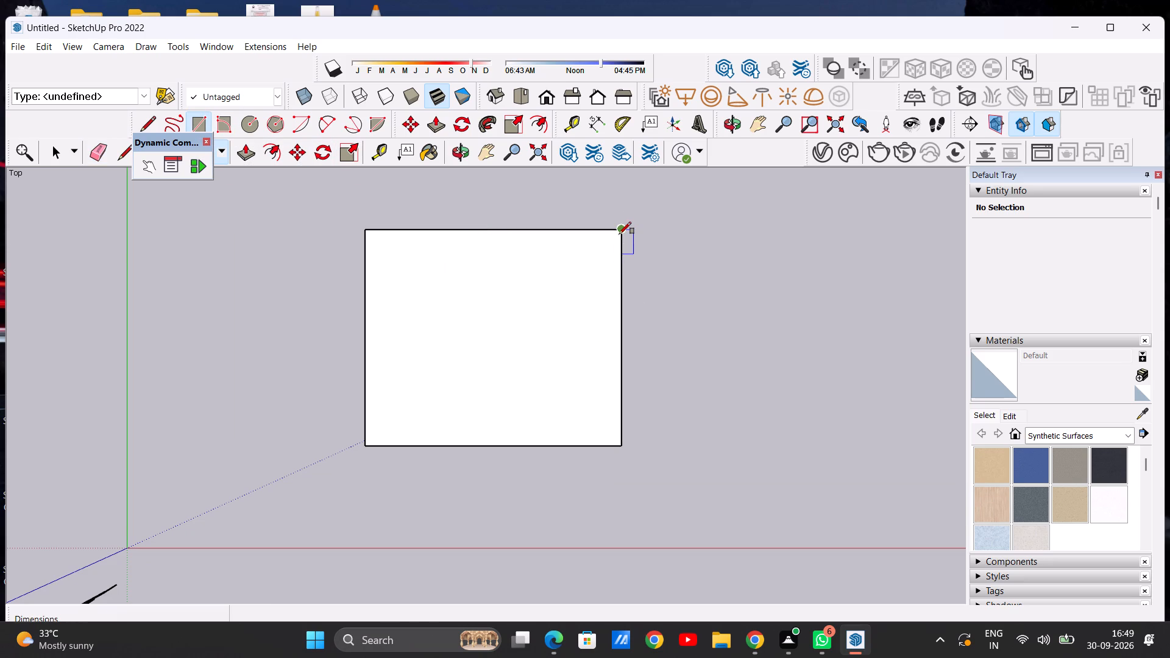
left_click(625, 444)
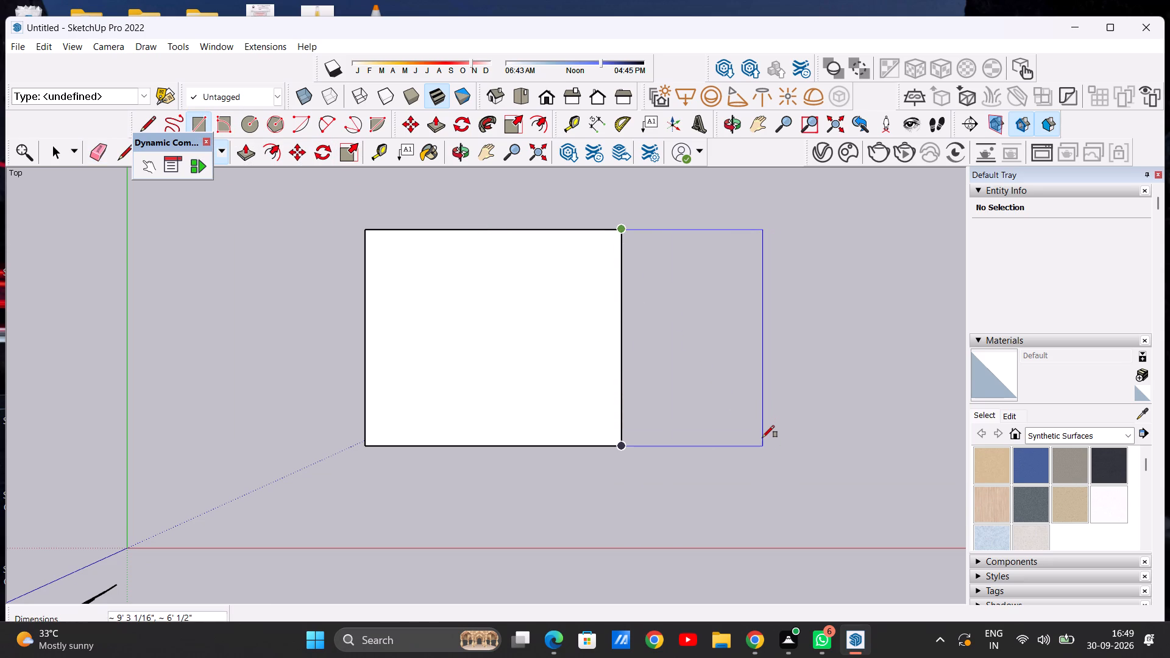
left_click(762, 437)
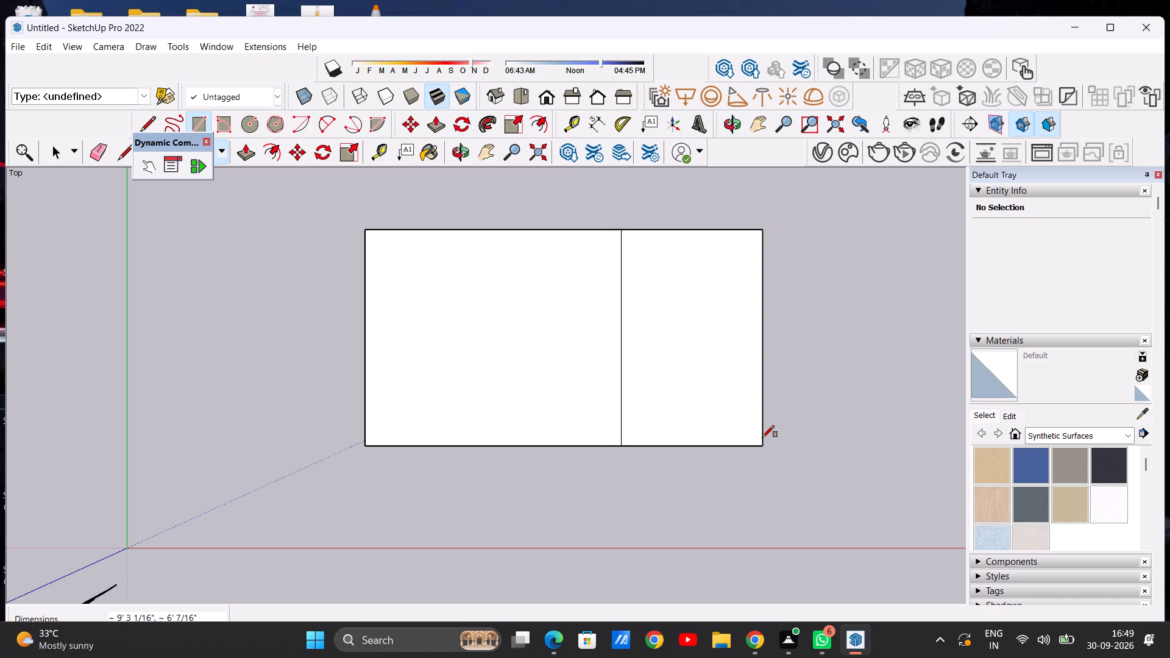
key("space")
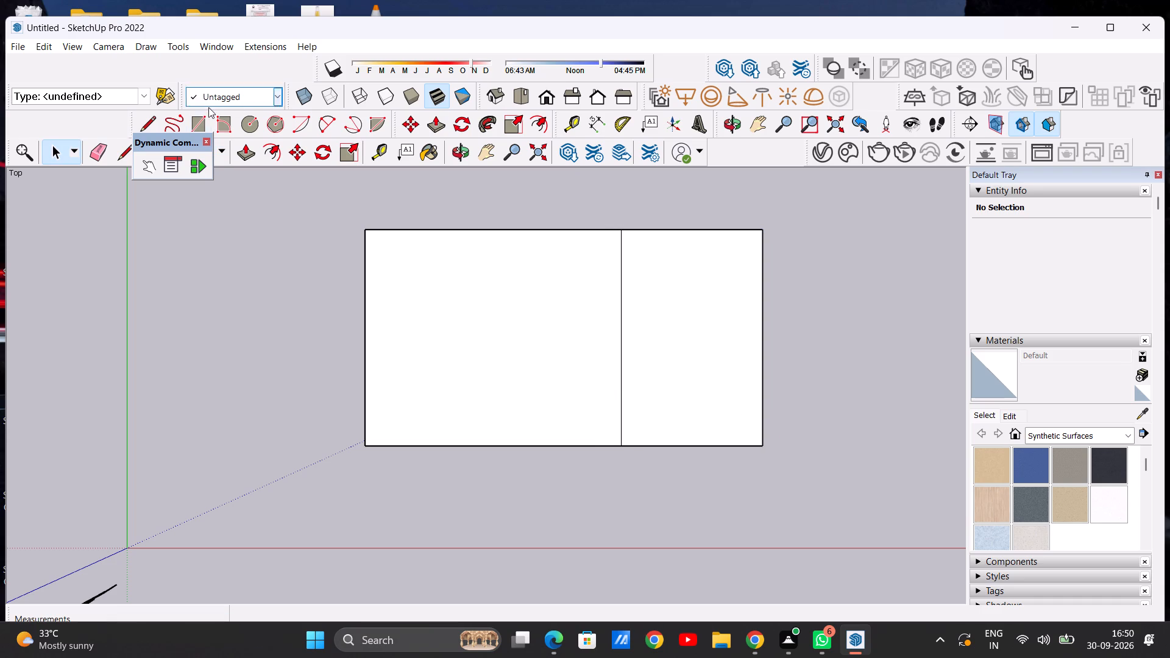
Erase the dividing line between the new right-hand rectangle and the merged face.
left_click(96, 155)
left_click_drag(616, 300, 651, 300)
key("space")
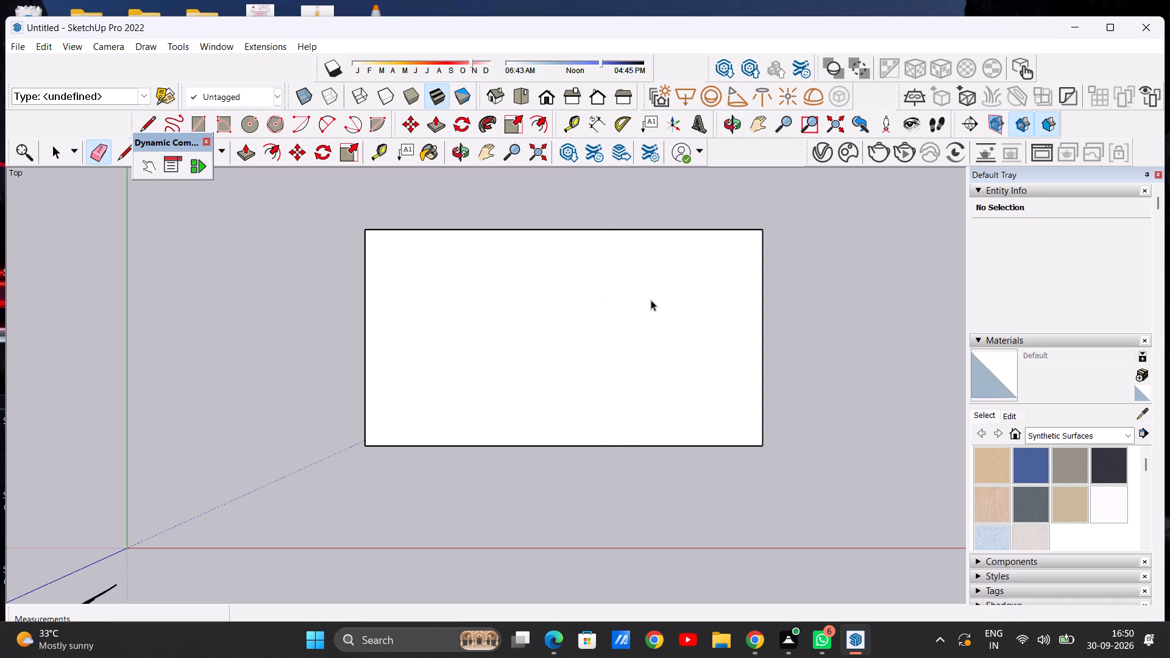
Orbit to a perspective view and Push/Pull the merged rectangular face up 9" into a slab.
scroll(651, 310, "down", 5)
scroll(586, 316, "up", 4)
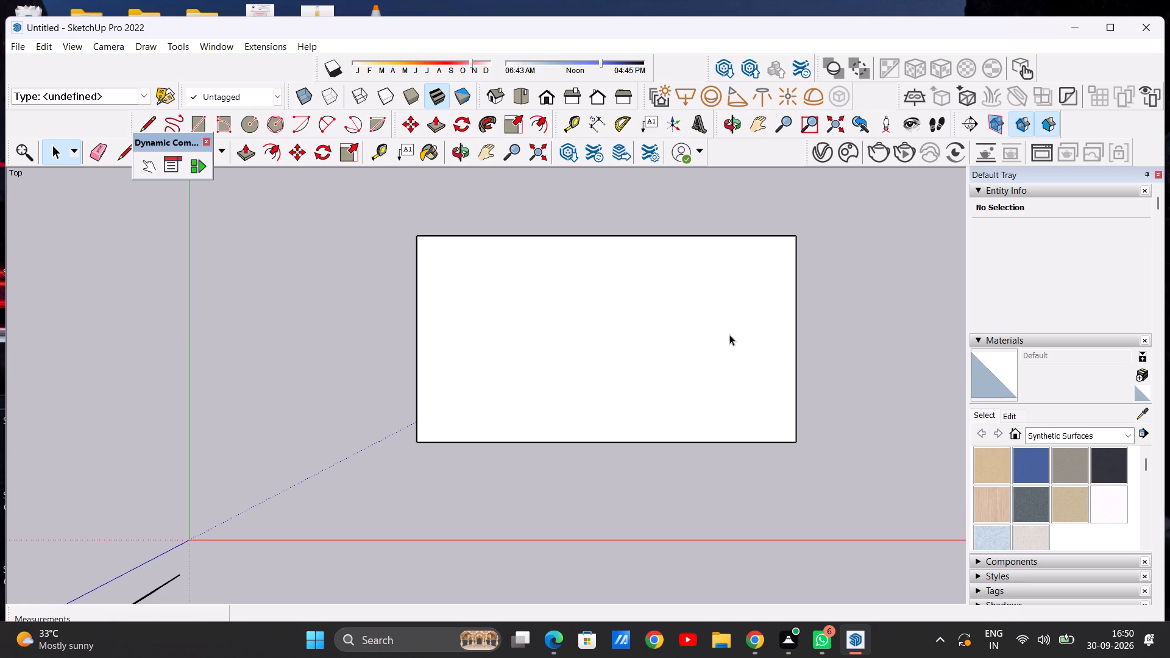
scroll(600, 346, "down", 9)
middle_click_drag(600, 433, 553, 121)
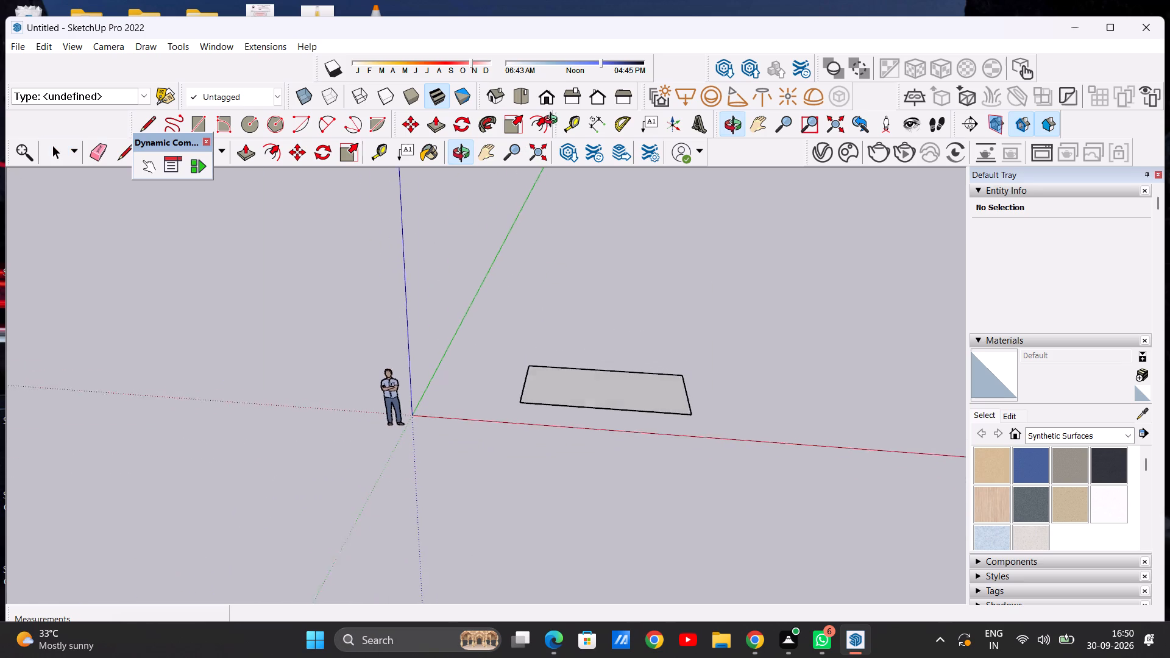
middle_click_drag(553, 121, 575, 124)
scroll(619, 410, "up", 13)
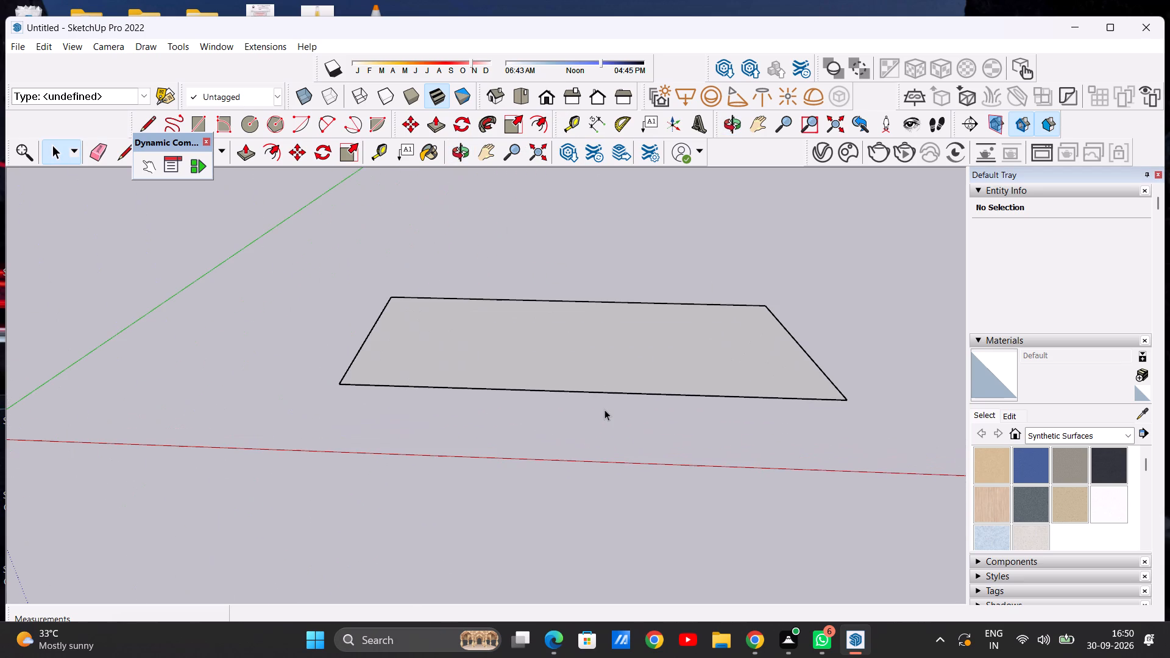
scroll(600, 405, "down", 6)
middle_click_drag(615, 366, 608, 521)
scroll(548, 316, "down", 4)
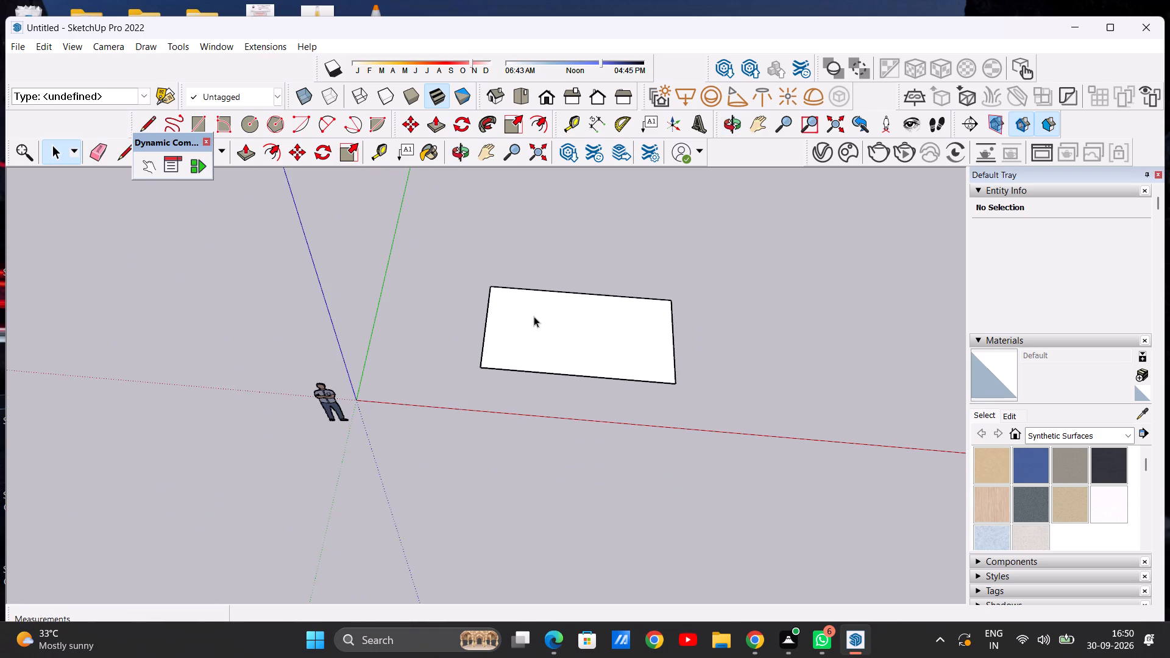
middle_click_drag(535, 317, 543, 164)
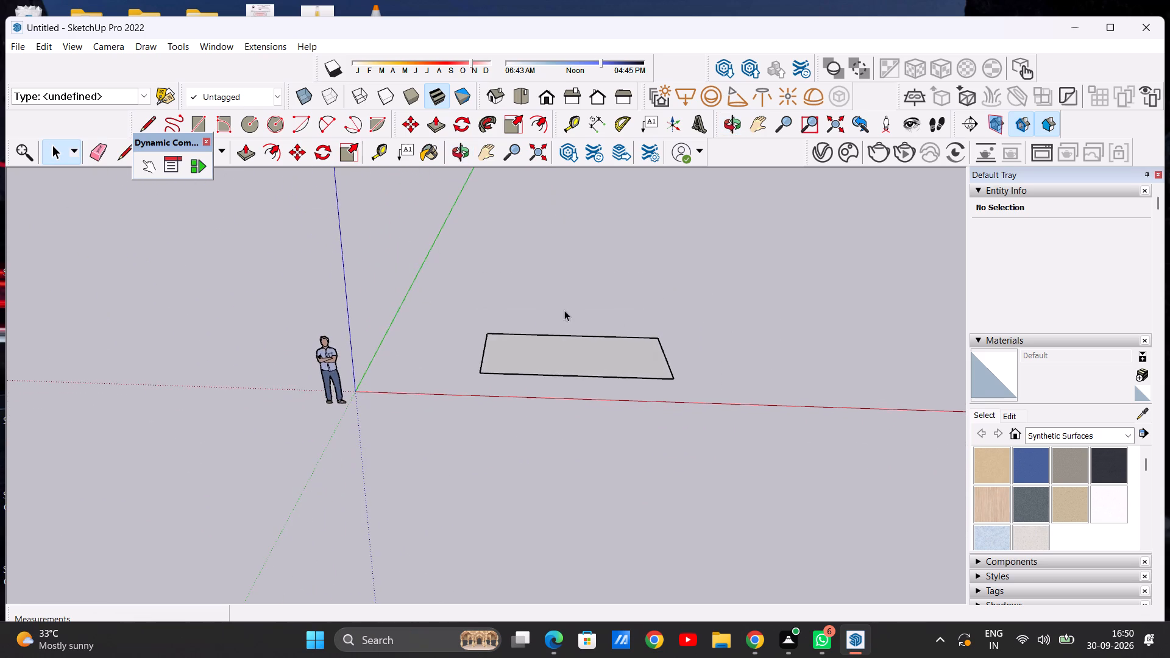
scroll(576, 355, "up", 7)
left_click(543, 96)
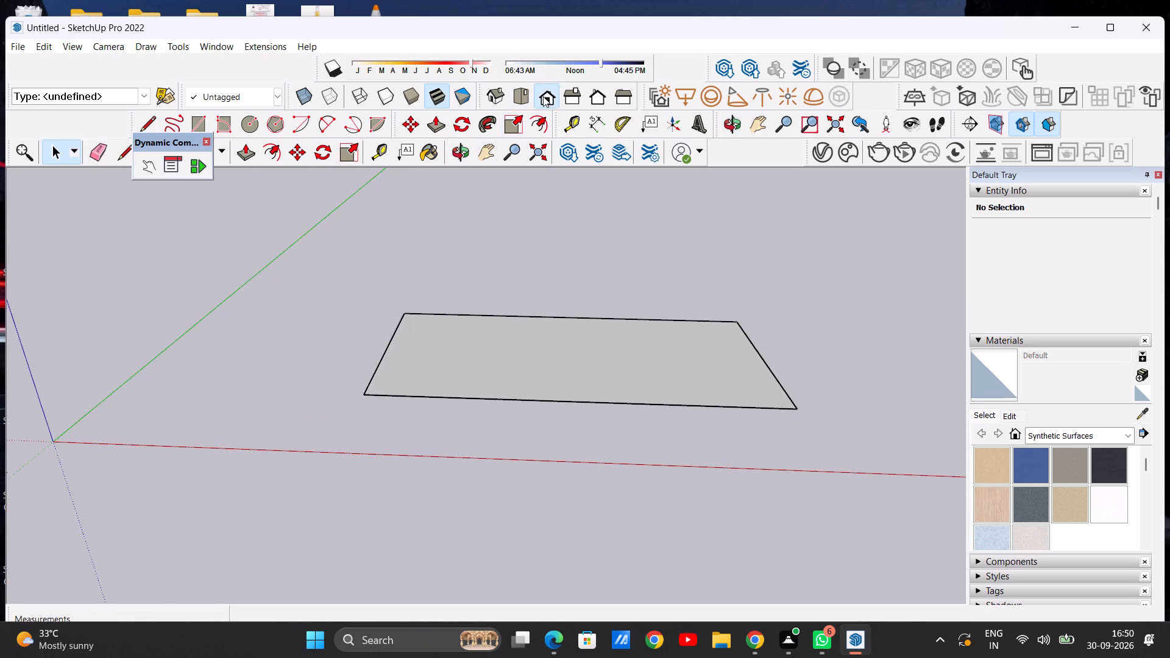
middle_click_drag(487, 334, 489, 543)
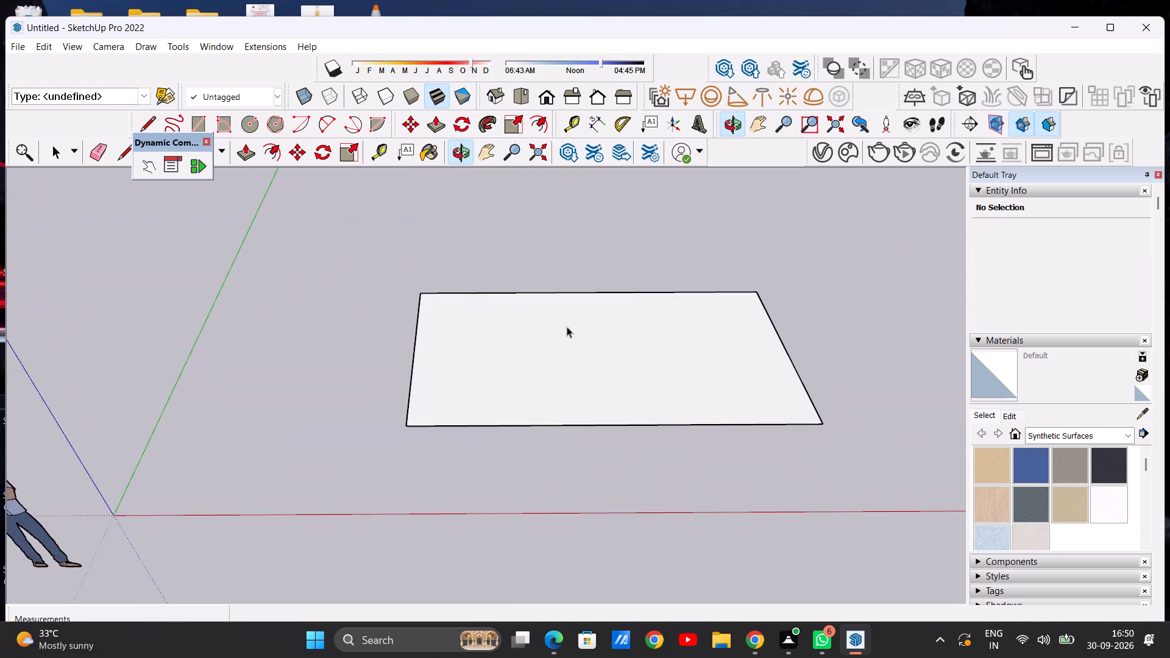
middle_click_drag(566, 342, 559, 420)
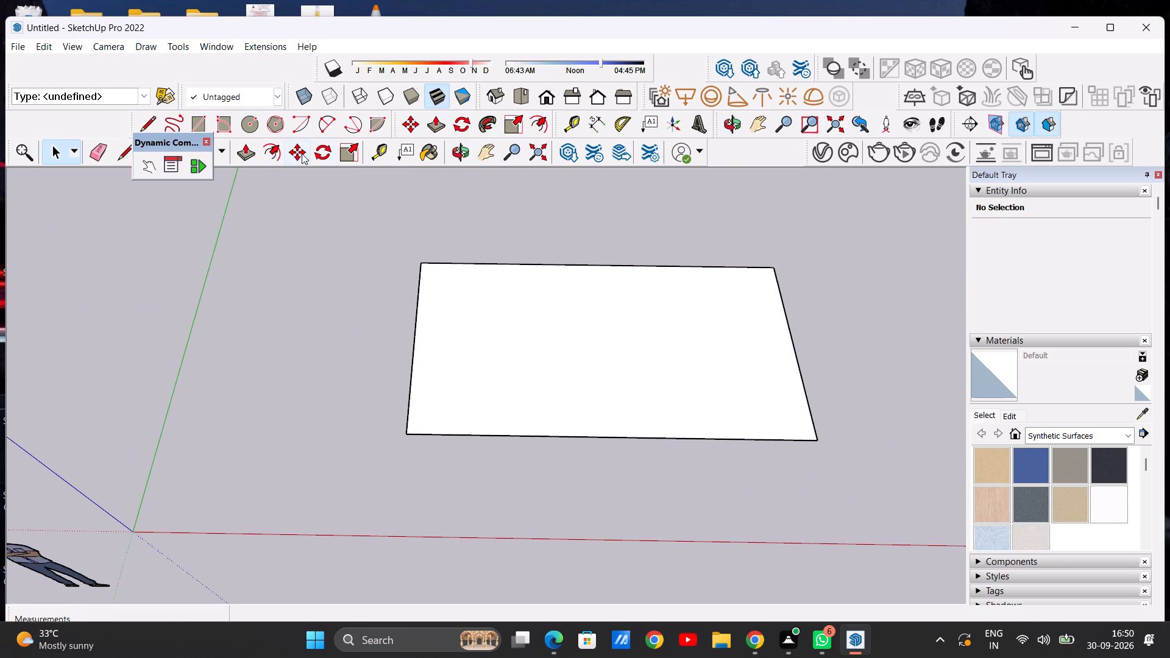
left_click(250, 158)
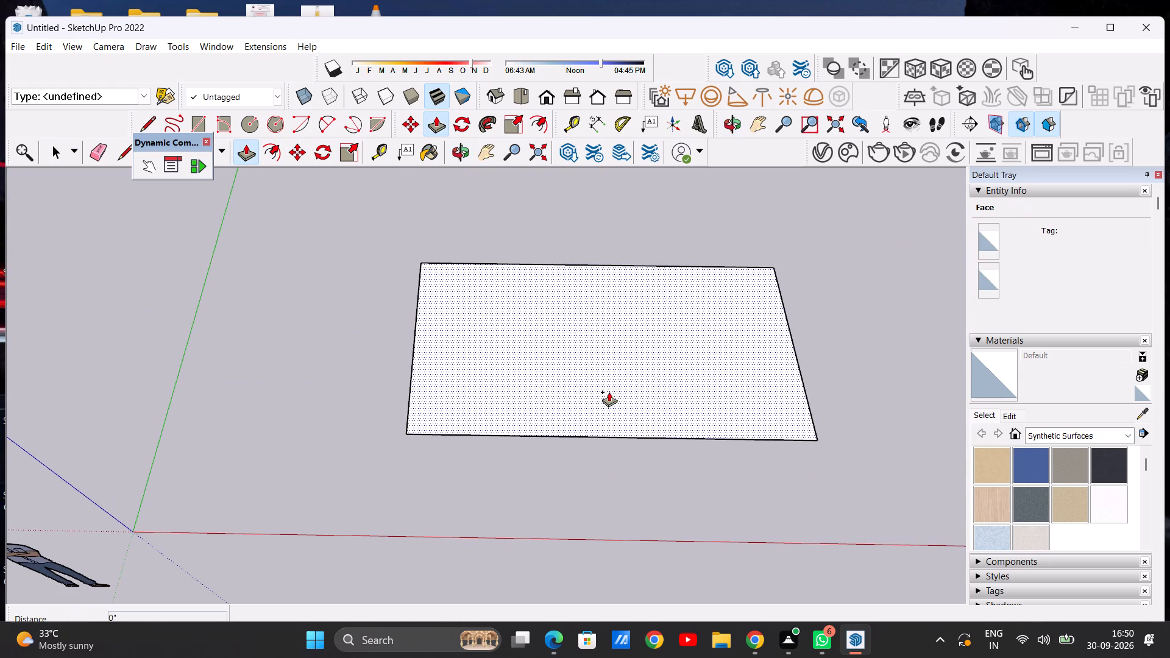
left_click(592, 392)
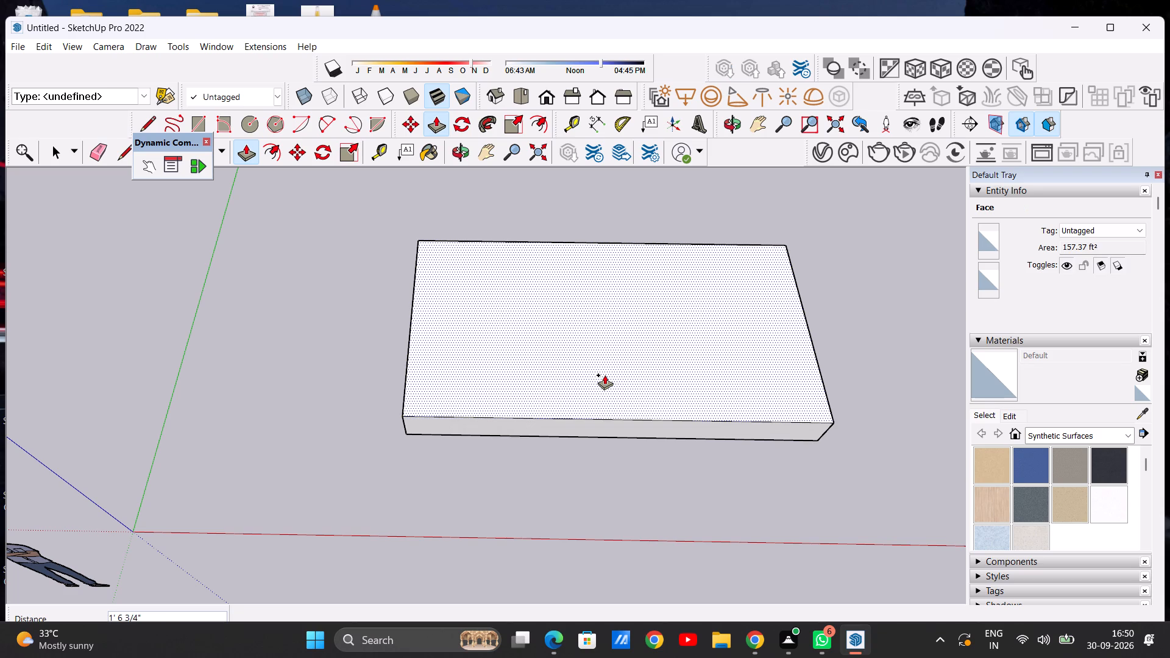
key("9")
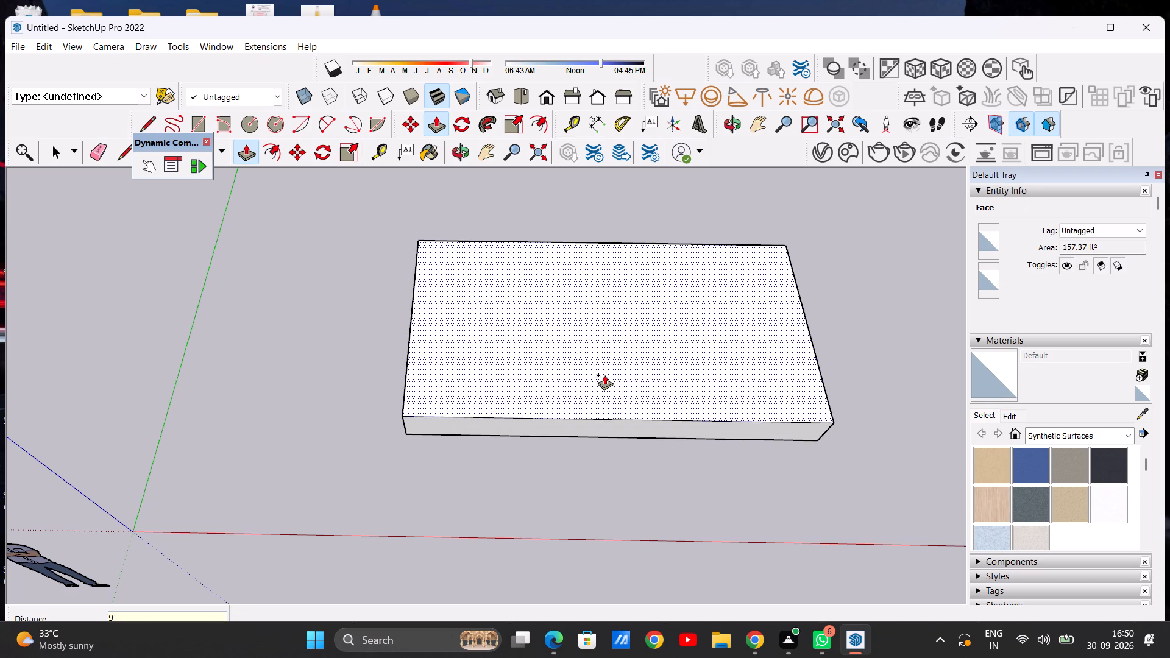
key("shift+quotedbl")
key("Return")
key("space")
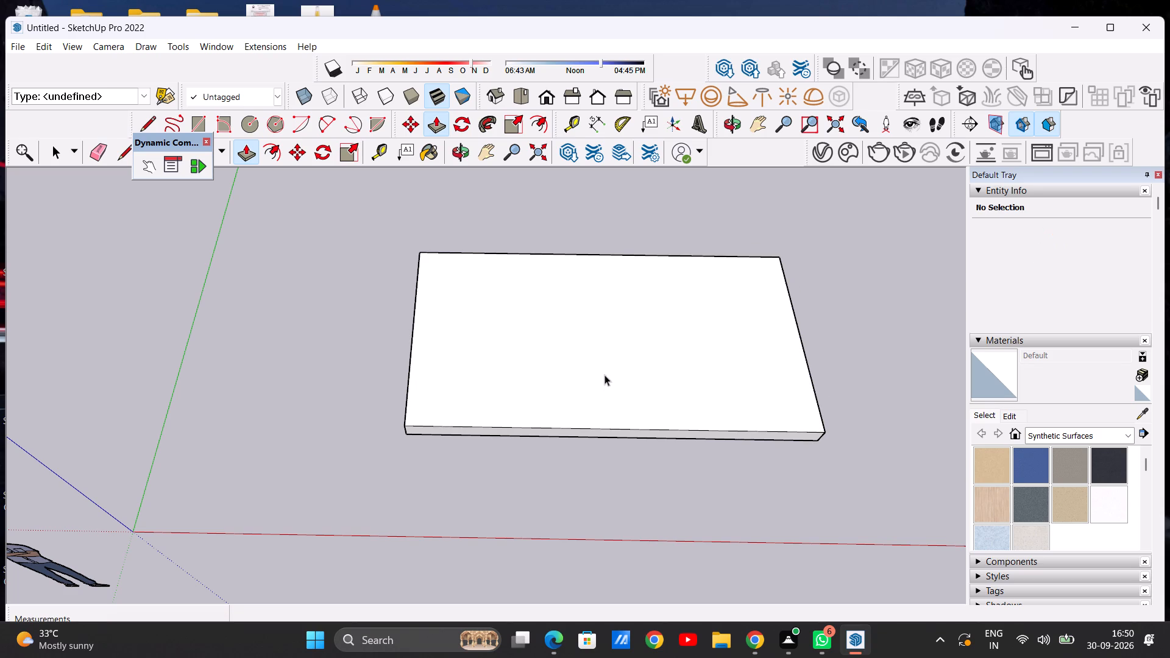
In top view, offset the outline of the slab's top face inward by about 7".
scroll(537, 319, "down", 6)
middle_click_drag(580, 390, 580, 225)
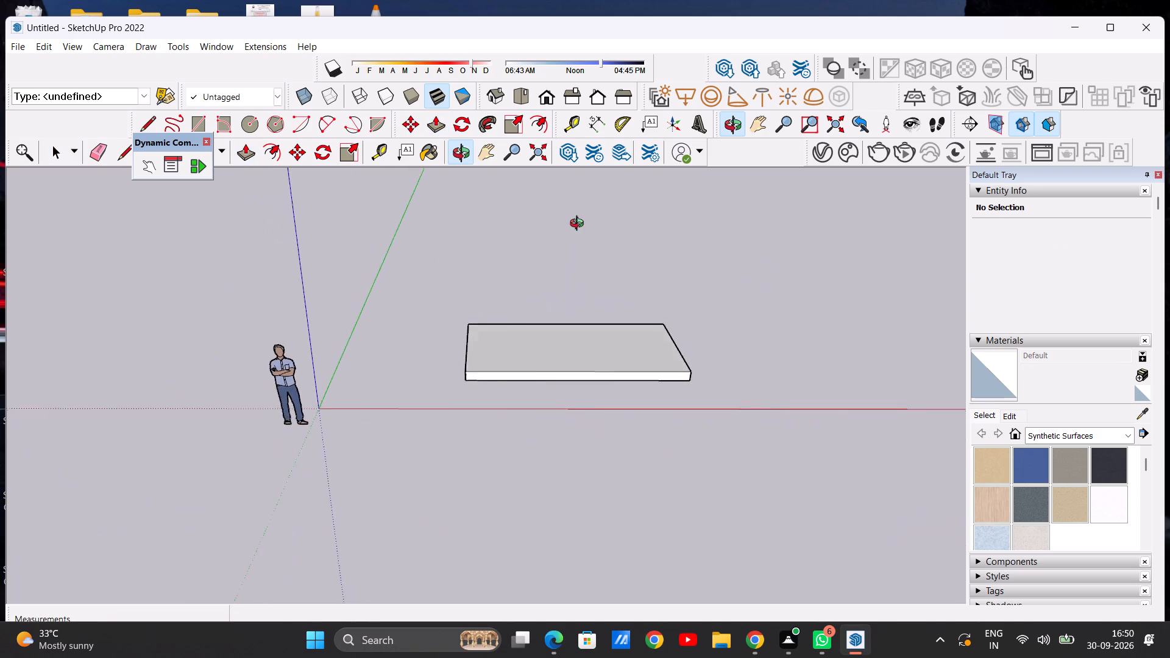
middle_click_drag(580, 225, 510, 389)
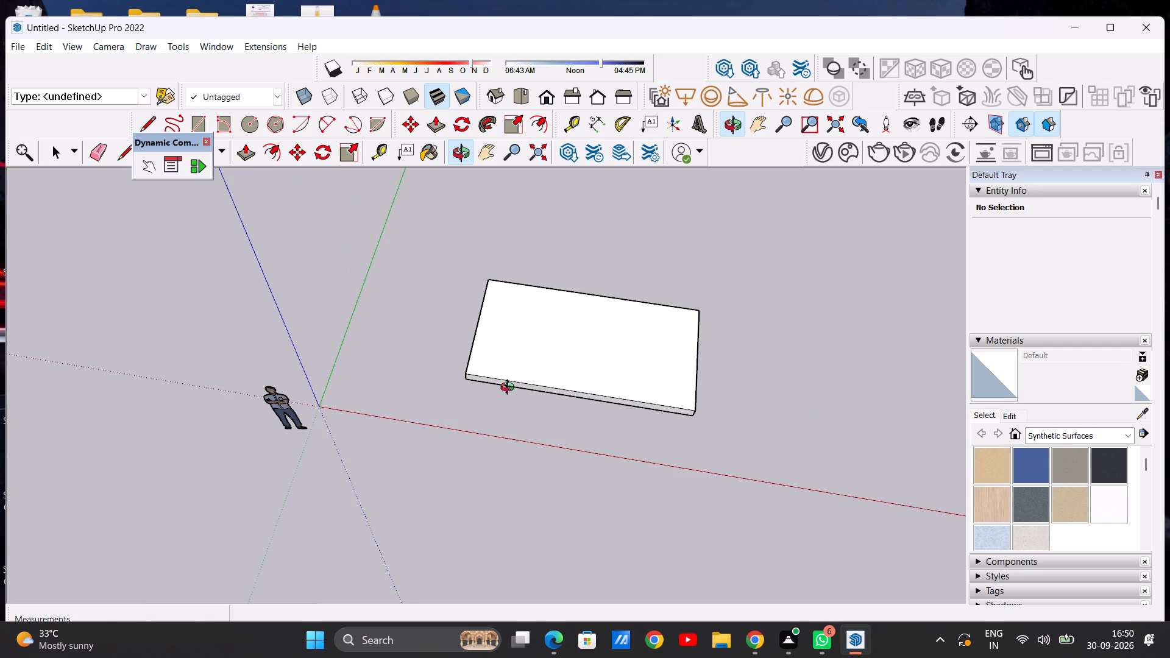
middle_click_drag(510, 389, 592, 405)
middle_click_drag(587, 408, 561, 421)
scroll(561, 421, "down", 1)
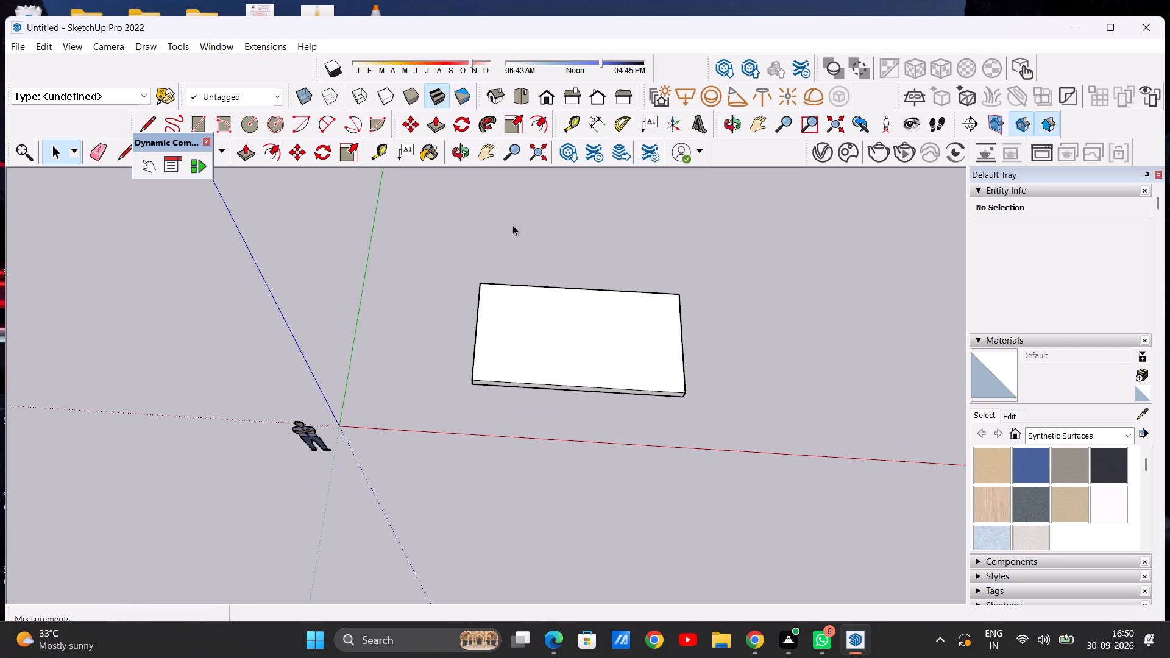
left_click(521, 100)
scroll(747, 297, "up", 5)
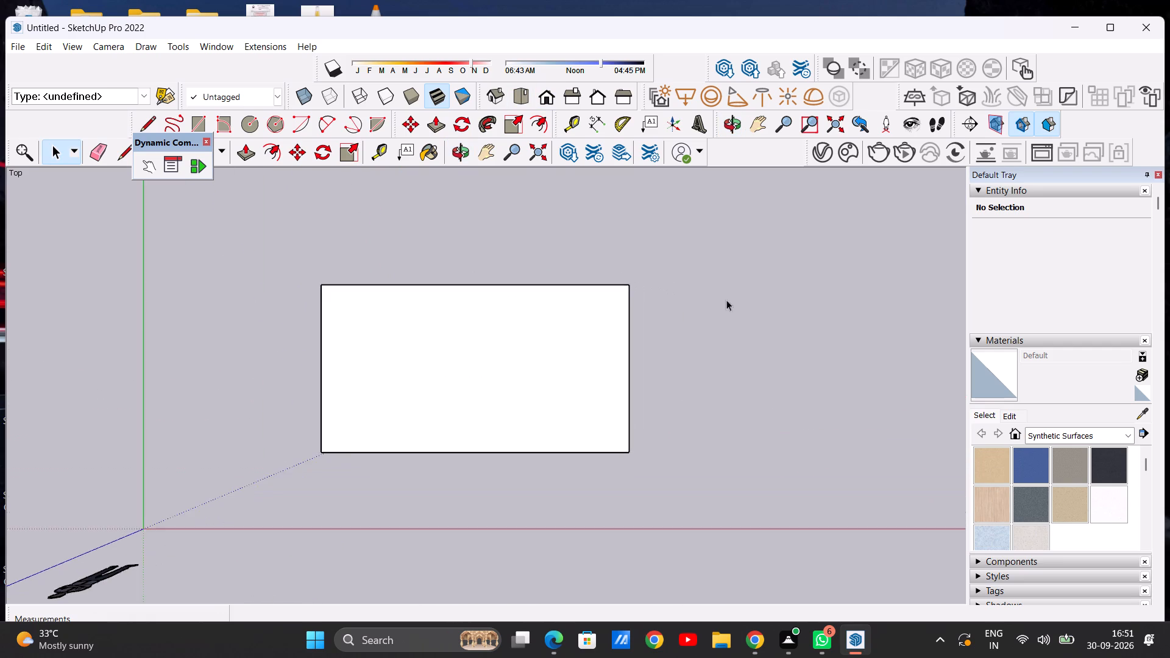
scroll(783, 301, "down", 6)
scroll(739, 301, "up", 3)
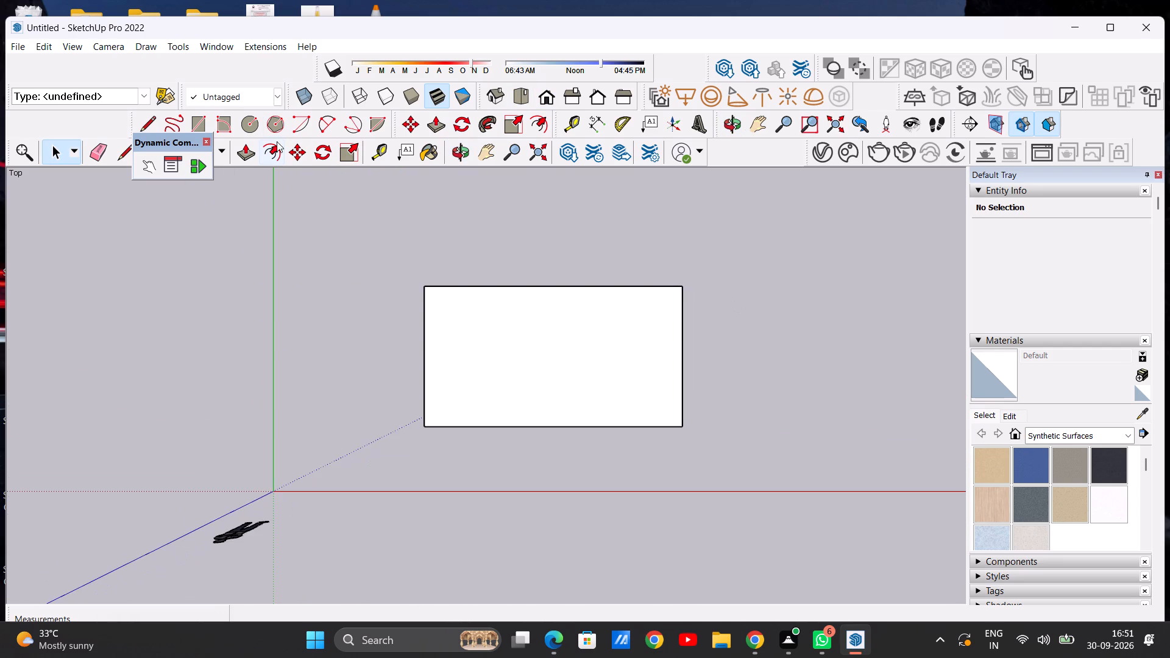
left_click(275, 148)
left_click(545, 316)
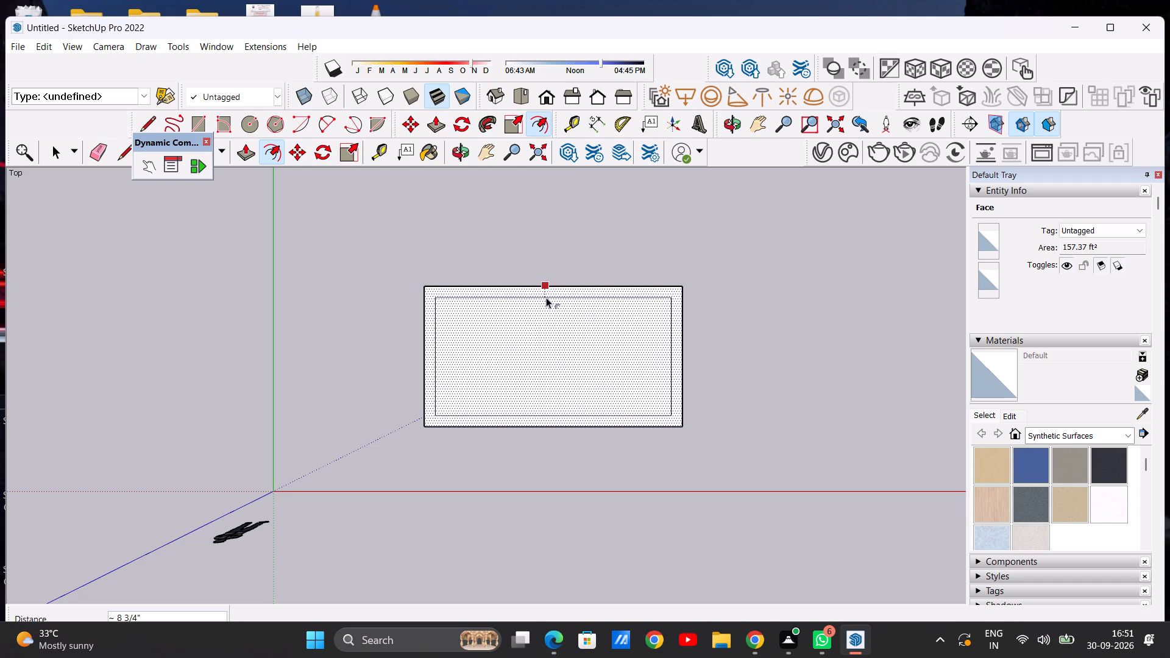
left_click(548, 295)
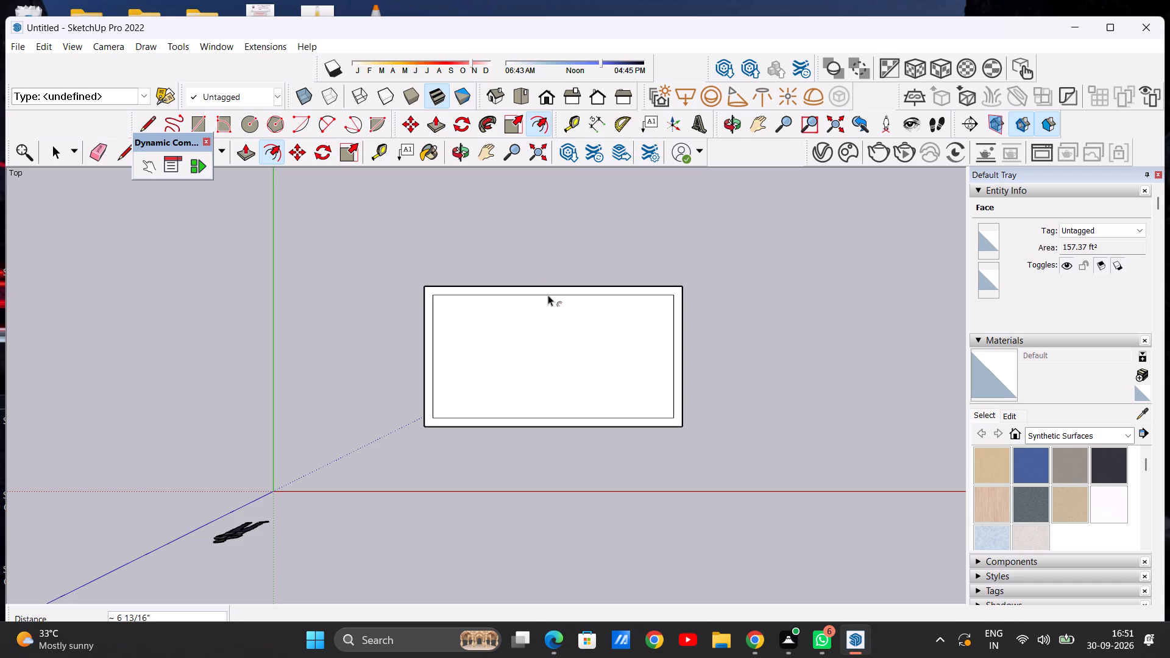
key("space")
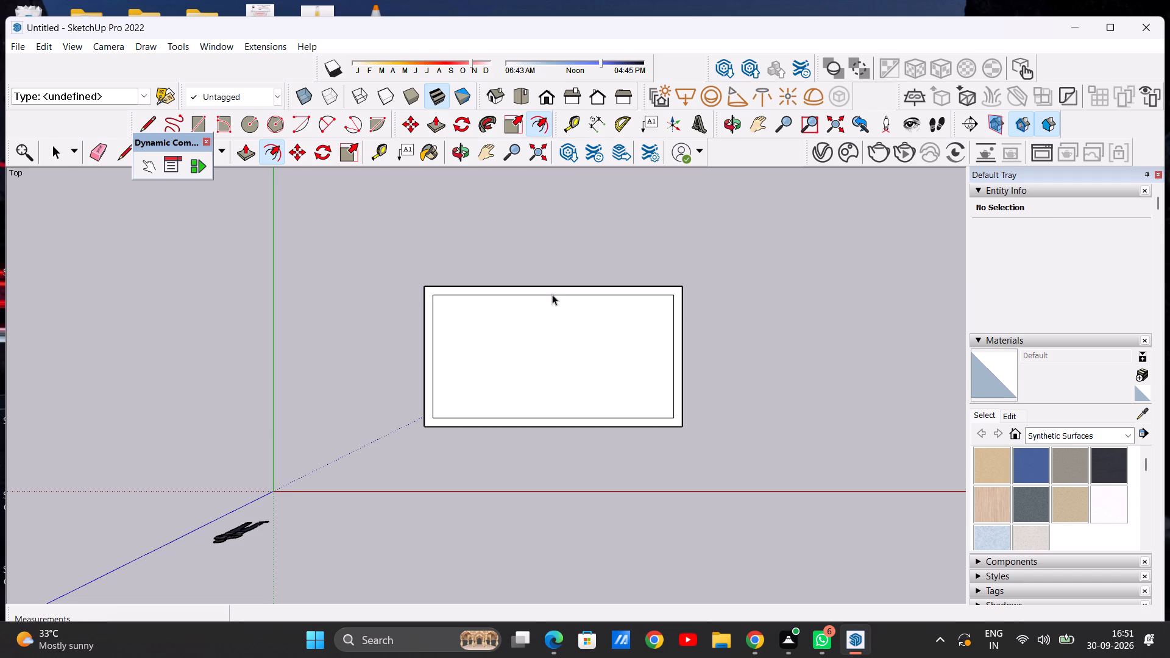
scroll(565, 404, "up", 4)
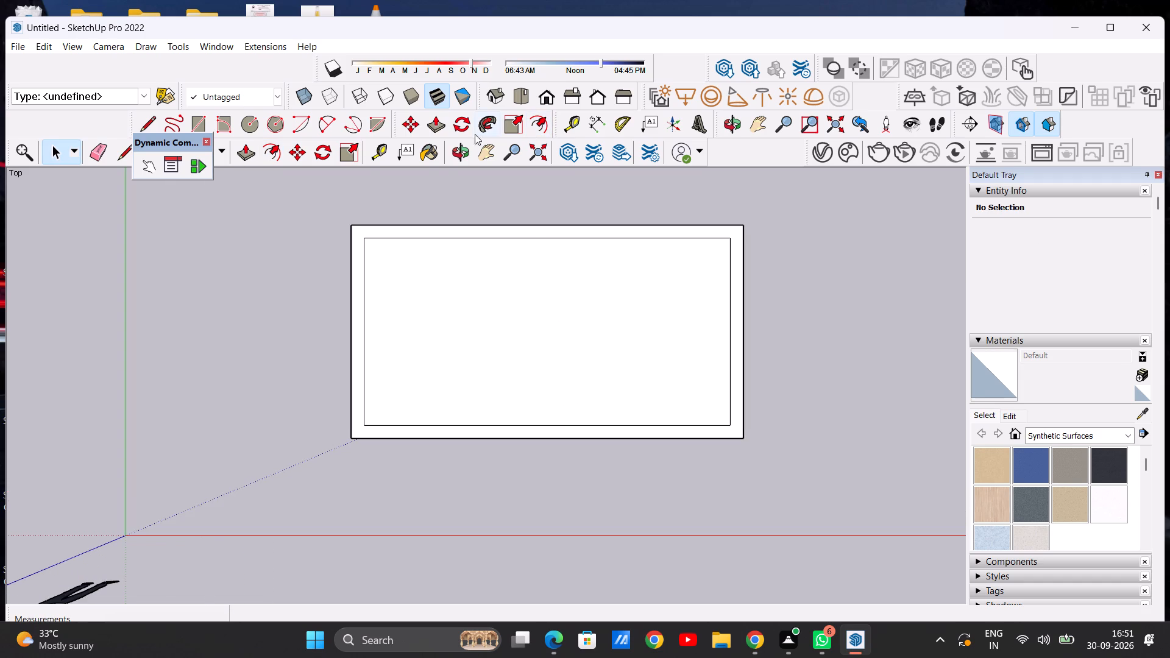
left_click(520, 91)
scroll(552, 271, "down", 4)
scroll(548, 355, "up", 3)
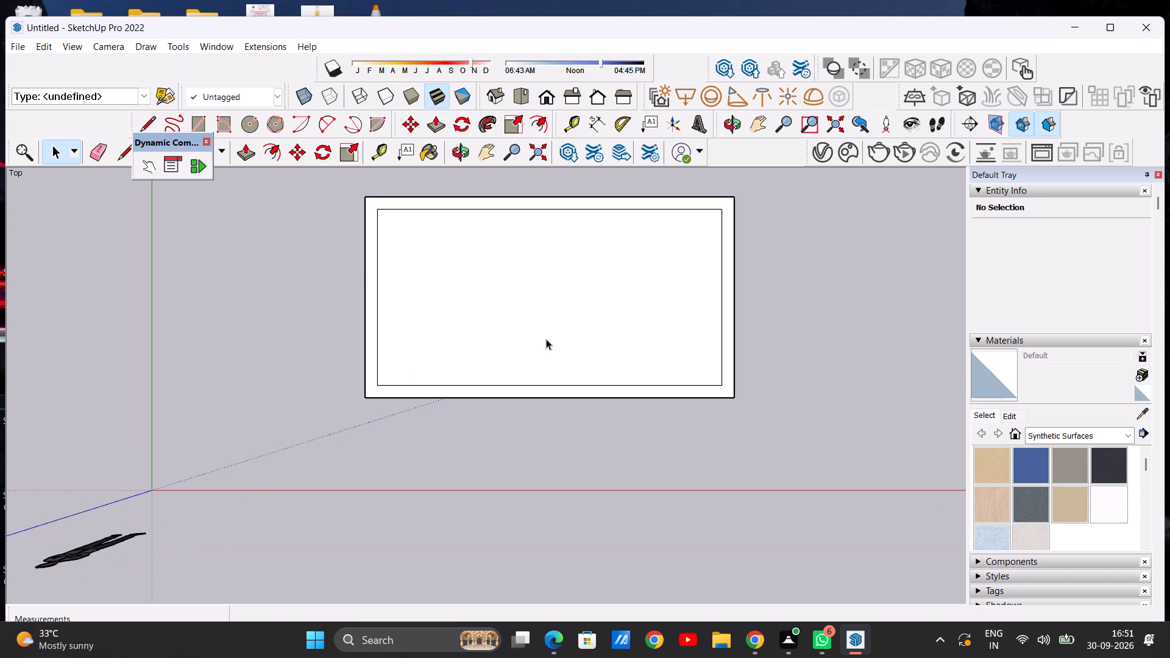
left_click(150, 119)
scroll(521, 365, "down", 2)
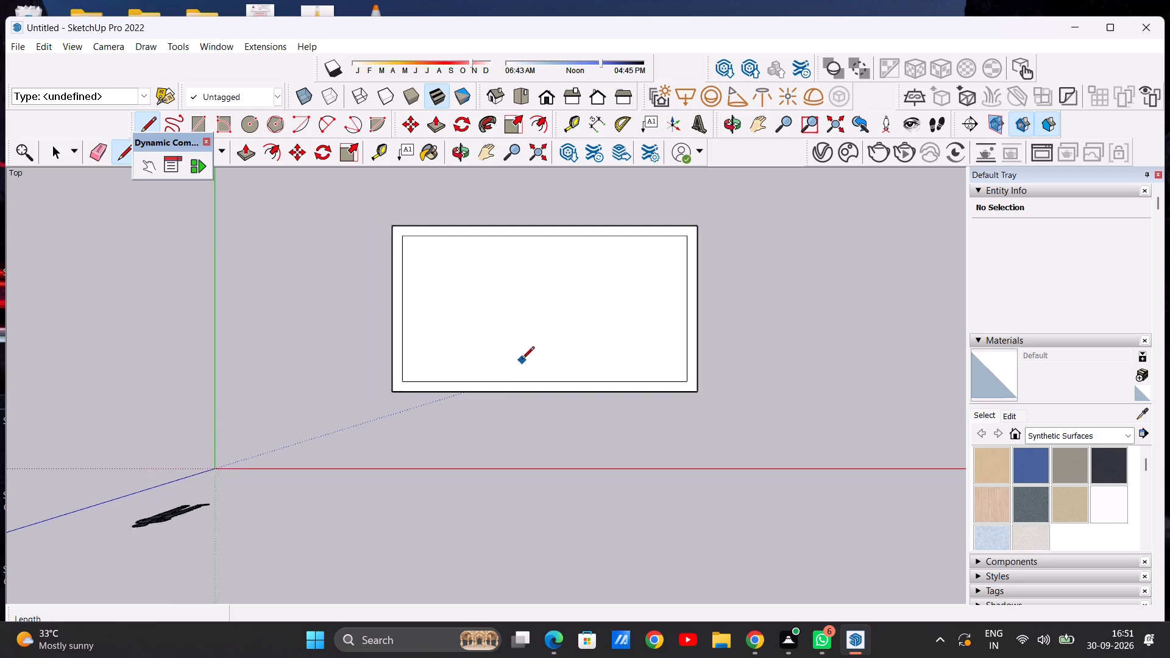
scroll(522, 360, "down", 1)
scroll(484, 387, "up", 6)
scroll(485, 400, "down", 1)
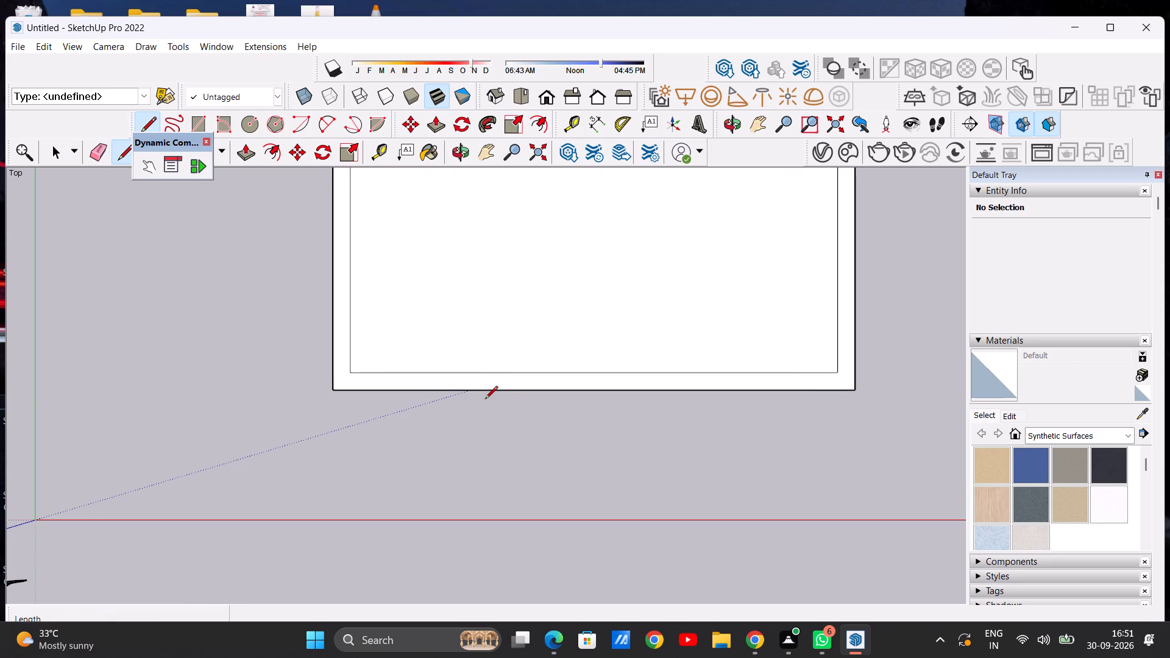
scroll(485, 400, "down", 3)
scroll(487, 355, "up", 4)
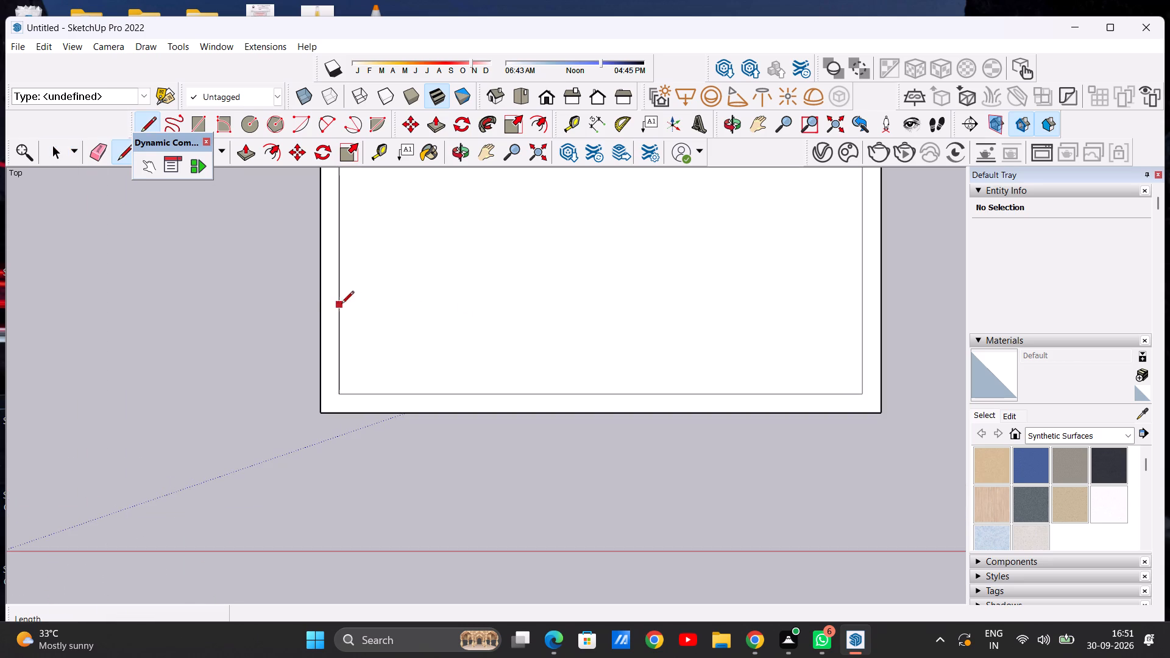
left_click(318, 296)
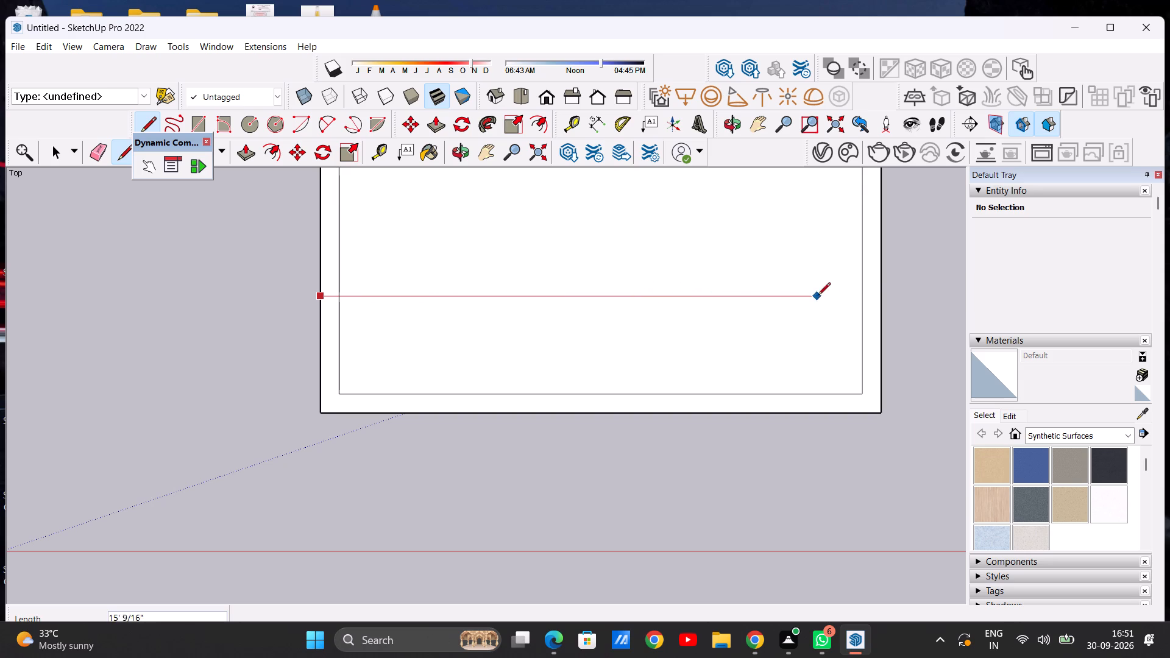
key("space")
Draw two closely spaced parallel lines about 17' long across the slab's top face, from its left edge to its right edge.
scroll(615, 281, "down", 5)
scroll(711, 194, "up", 2)
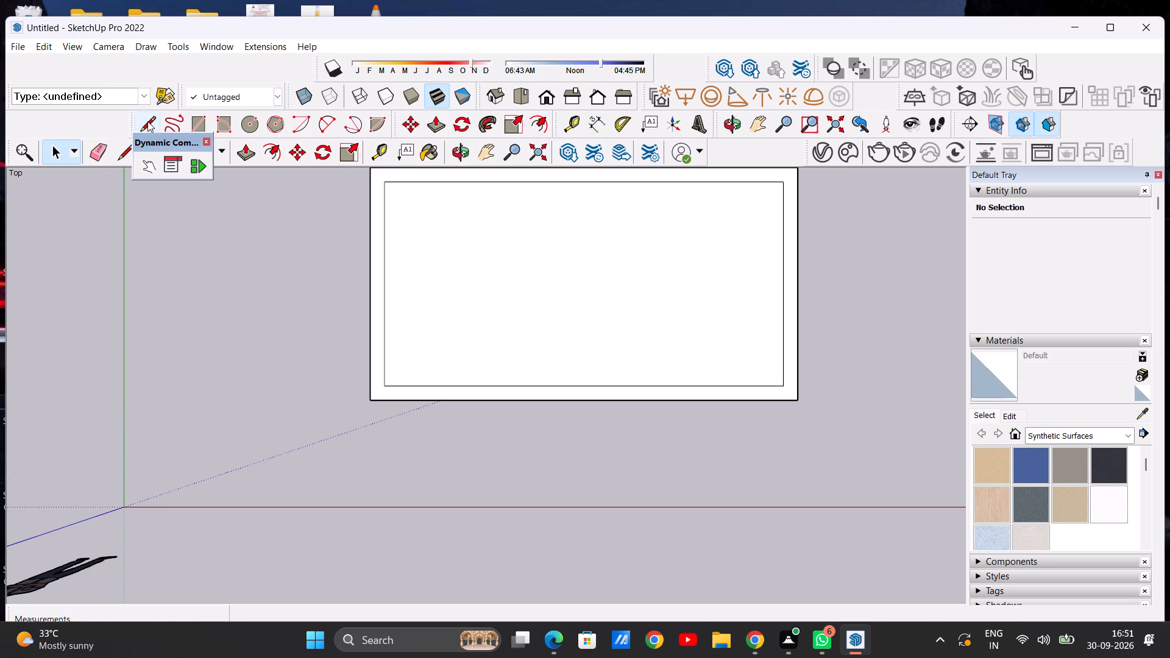
left_click(147, 121)
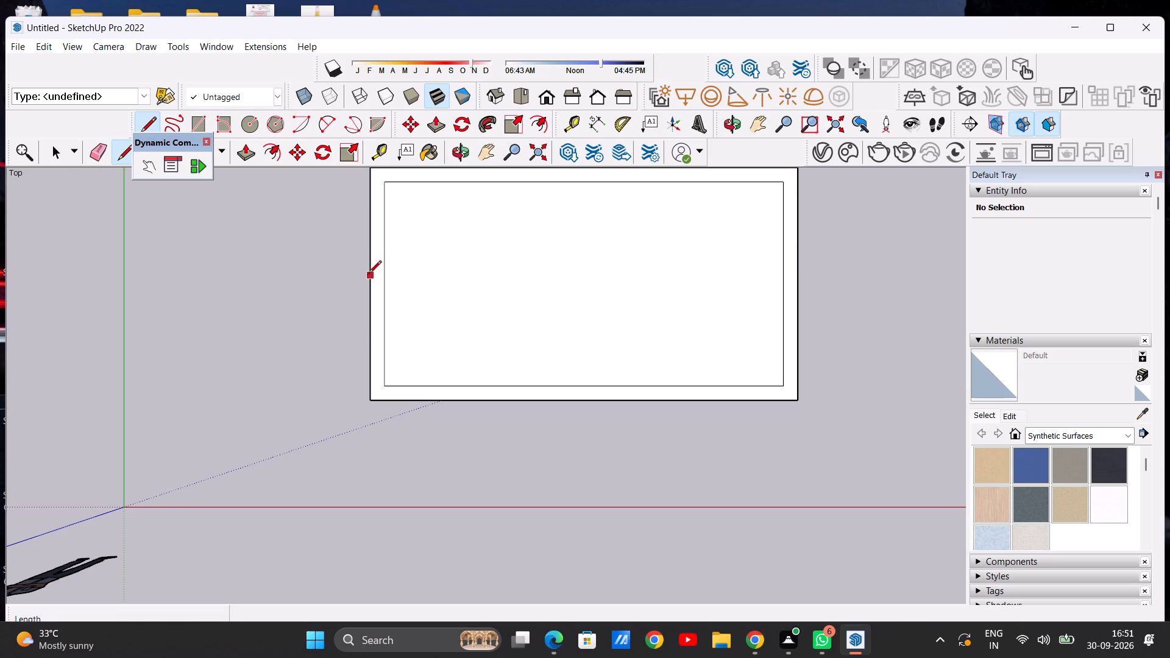
left_click(369, 272)
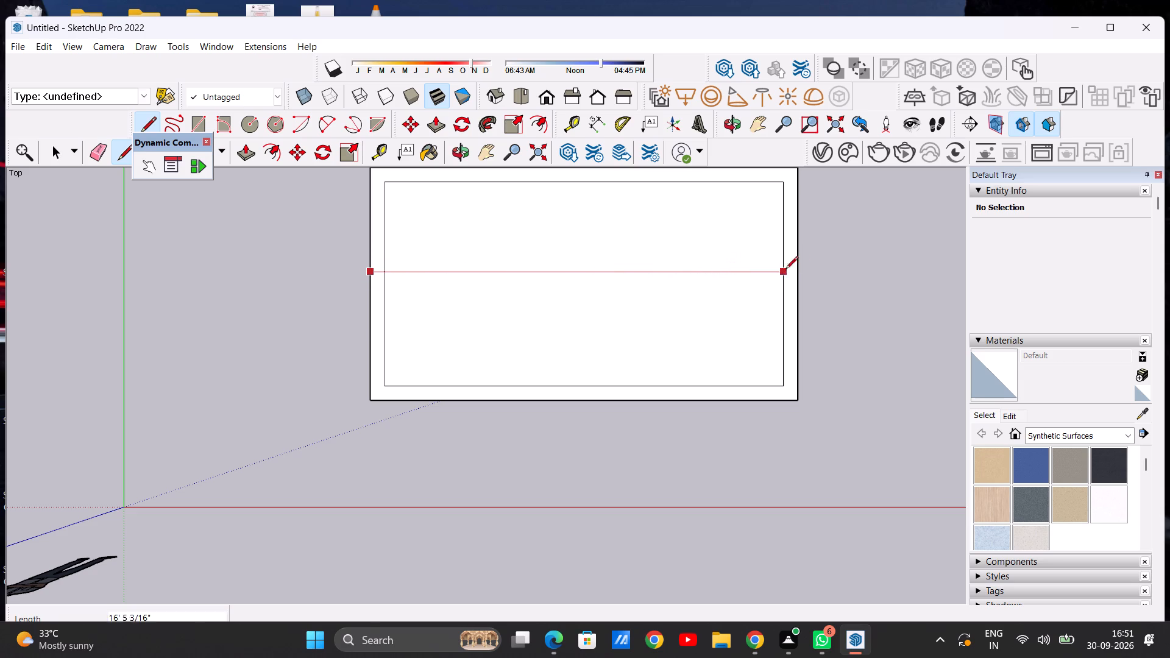
left_click(795, 276)
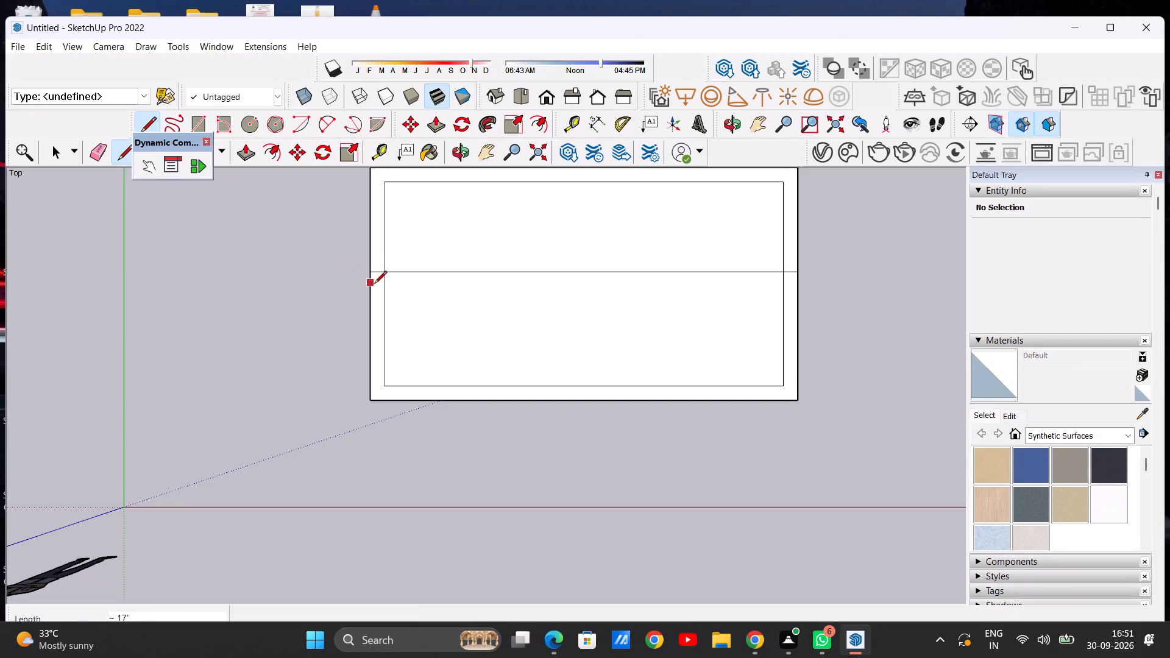
left_click(374, 285)
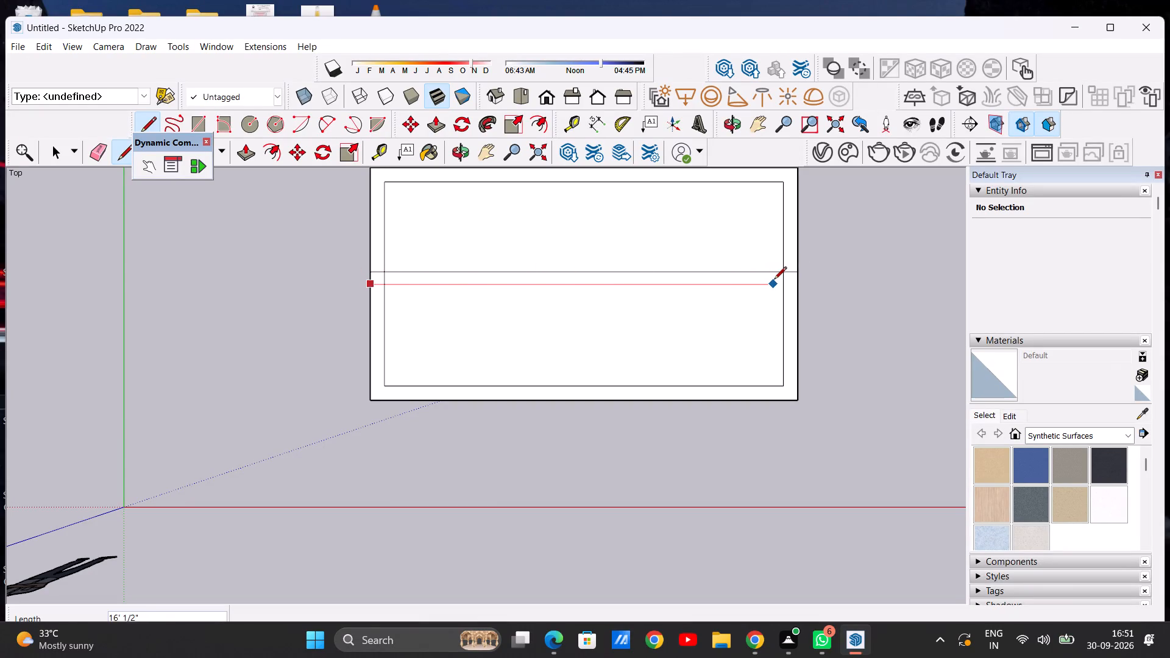
left_click(794, 289)
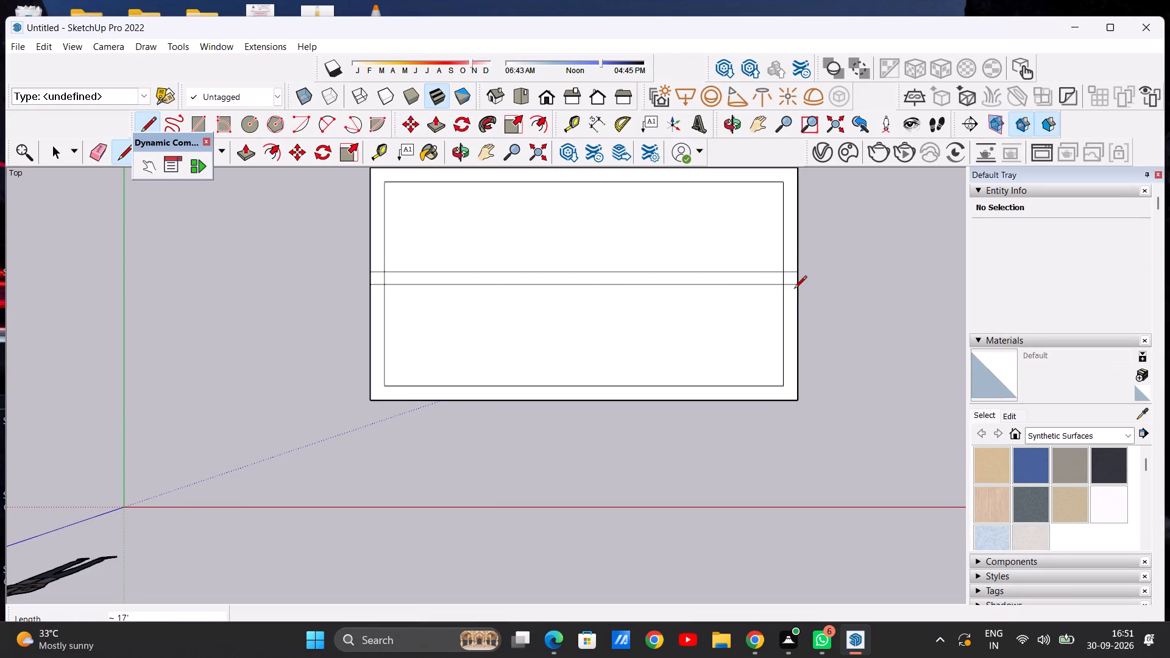
key("space")
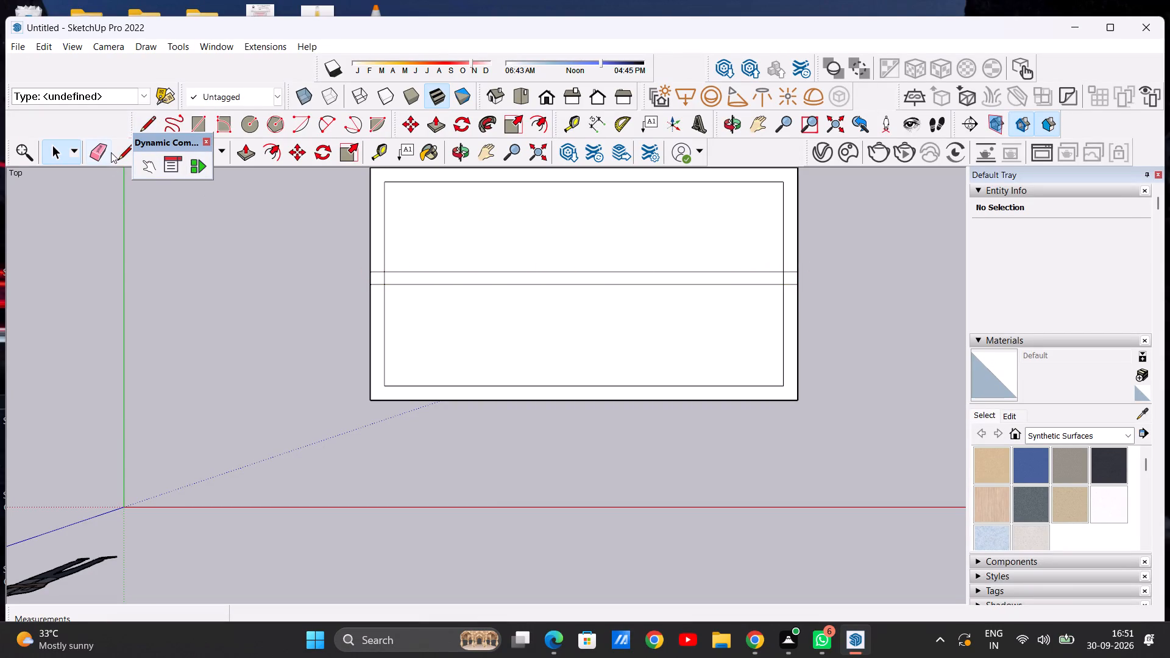
Erase the two dividing-line ends that cross the border strip at the slab's left side.
left_click(98, 152)
scroll(410, 288, "up", 7)
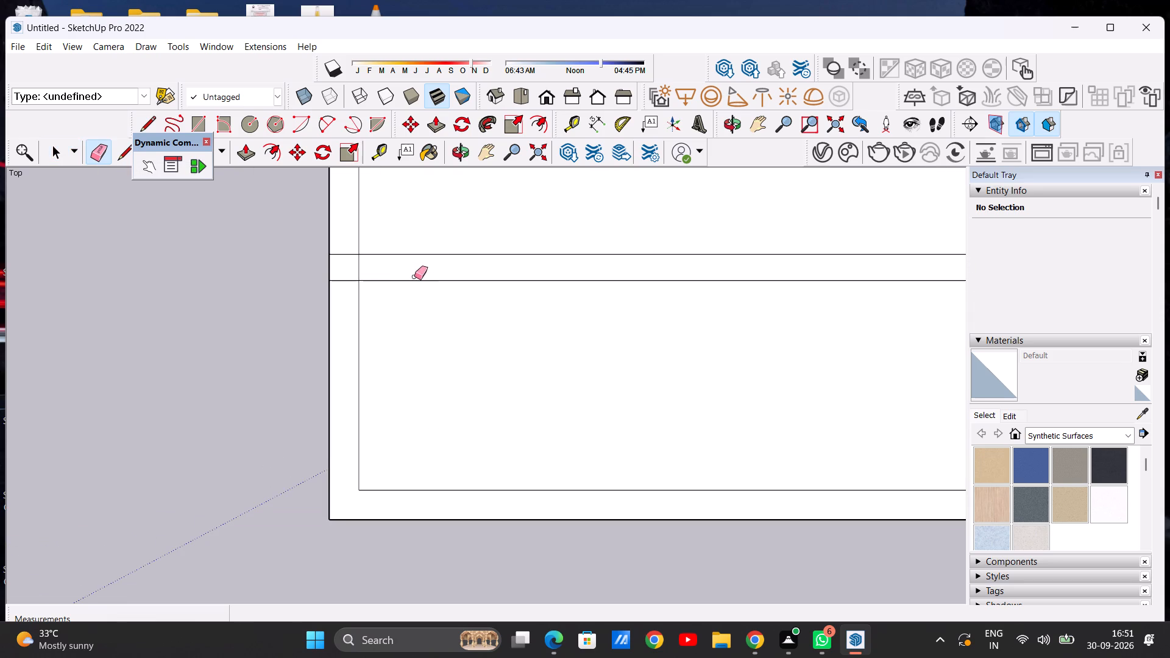
scroll(446, 269, "down", 4)
scroll(397, 262, "up", 4)
left_click_drag(366, 244, 357, 300)
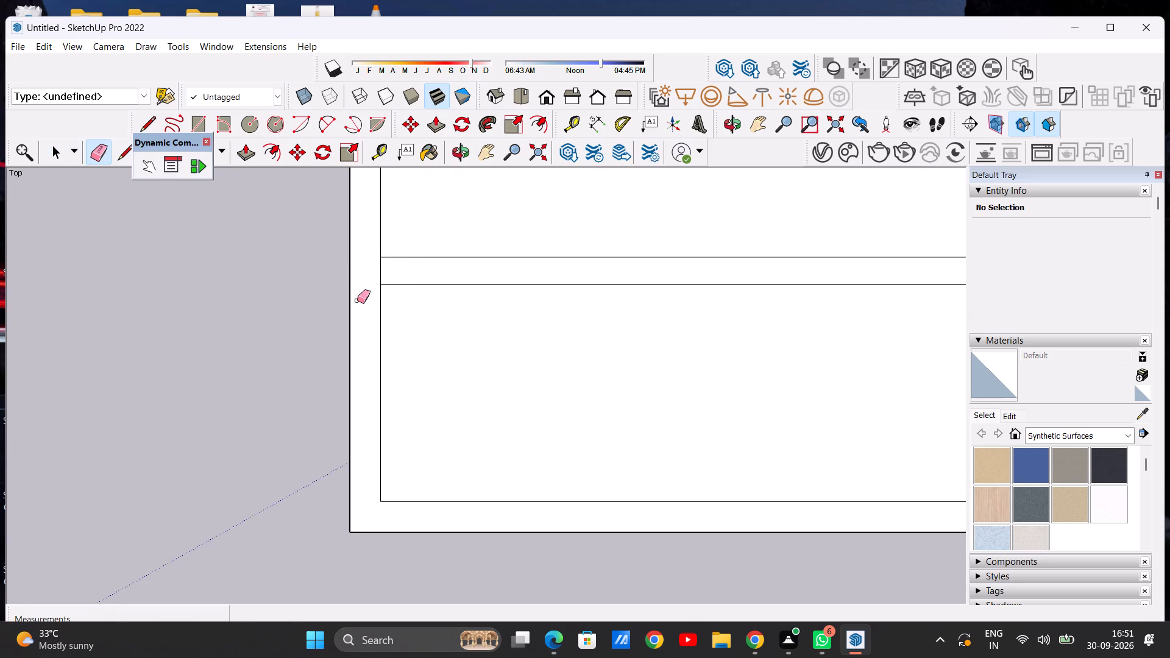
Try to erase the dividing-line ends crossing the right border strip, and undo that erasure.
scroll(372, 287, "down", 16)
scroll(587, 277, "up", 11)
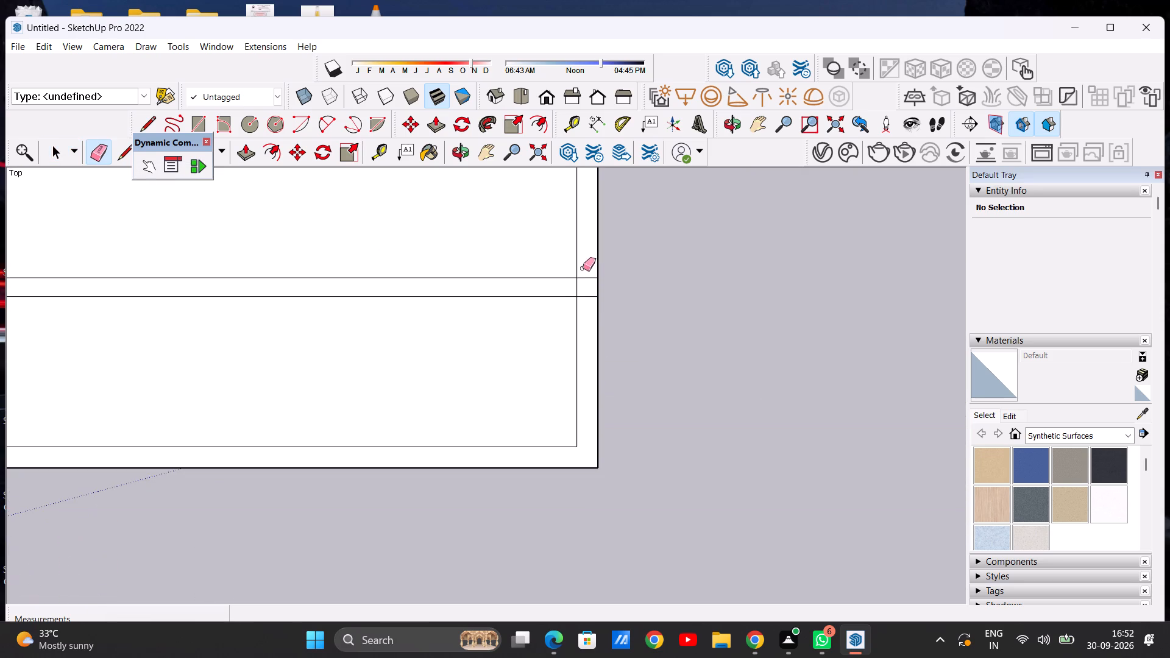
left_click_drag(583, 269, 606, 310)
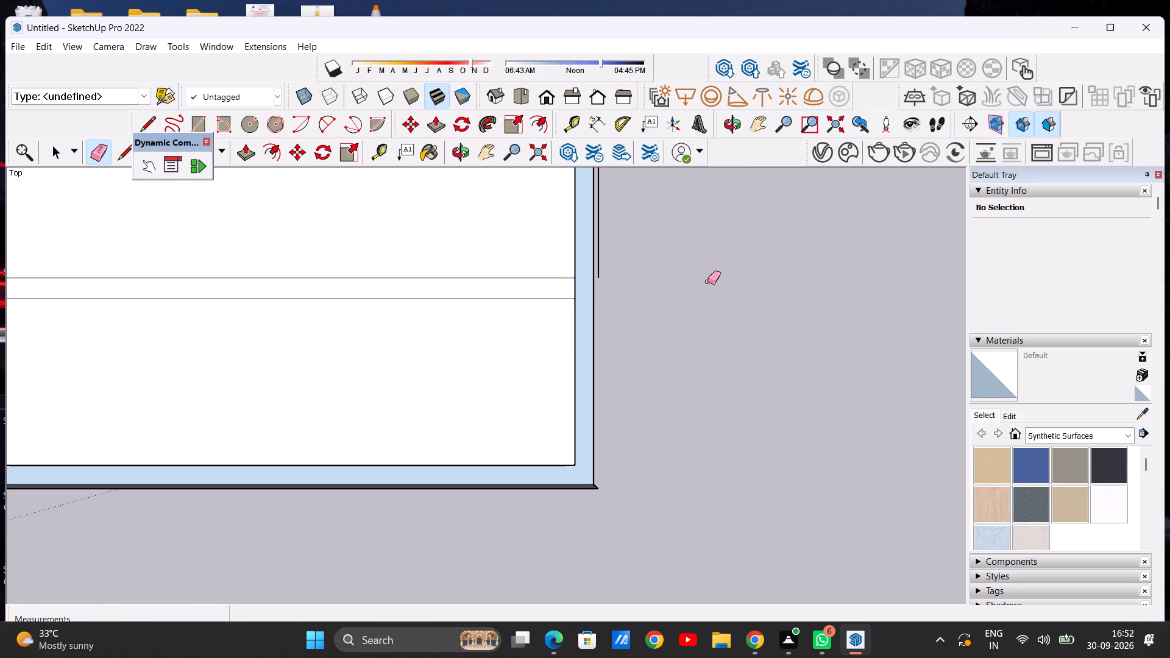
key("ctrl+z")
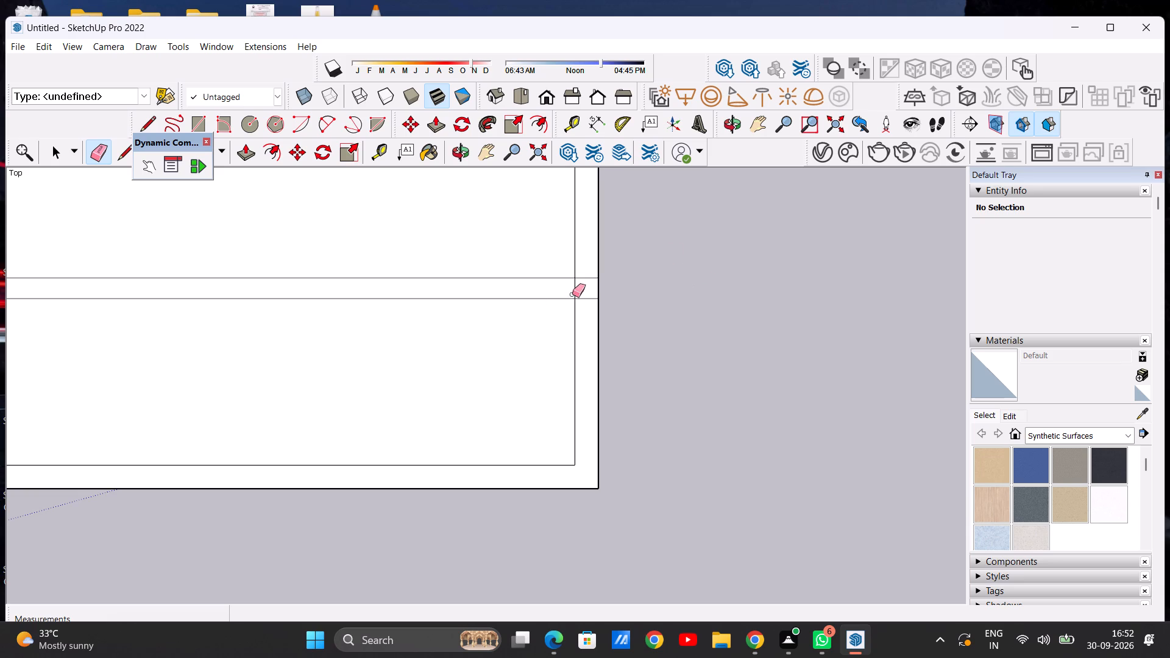
Erase the two dividing-line ends that cross the border strip at the slab's right side.
scroll(578, 286, "up", 6)
left_click_drag(592, 266, 596, 282)
left_click_drag(599, 300, 605, 321)
scroll(646, 292, "down", 20)
scroll(646, 292, "down", 5)
scroll(469, 333, "up", 6)
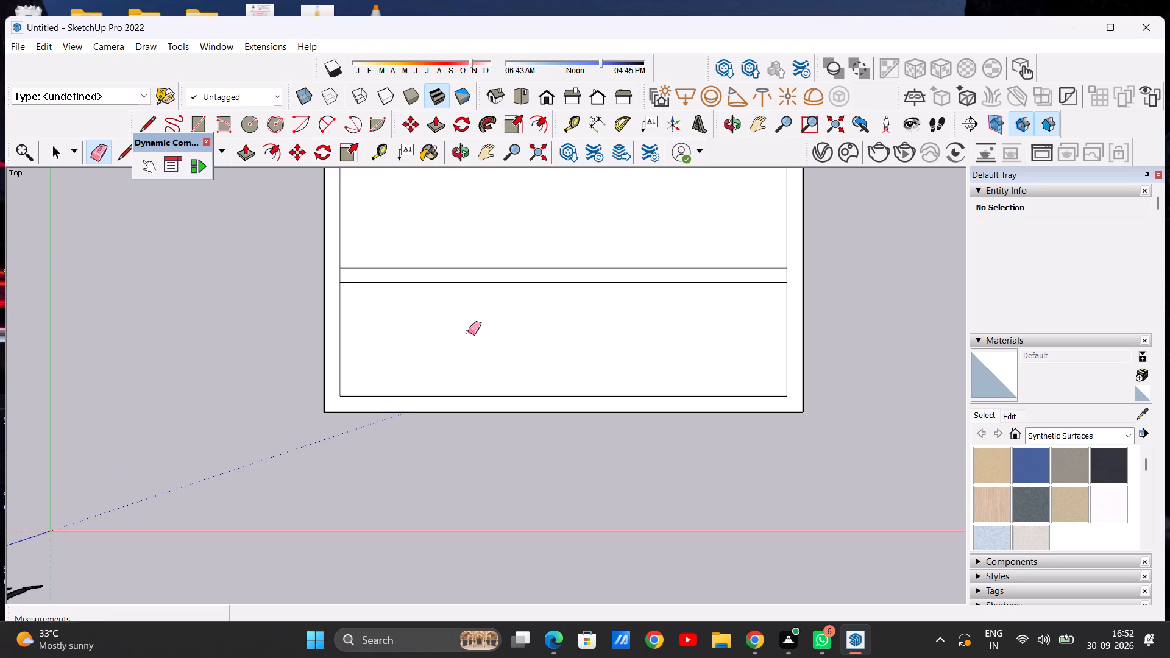
key("space")
Draw two short lines about 7" long across the front border strip near its left corner, marking off a small rectangle.
left_click(119, 155)
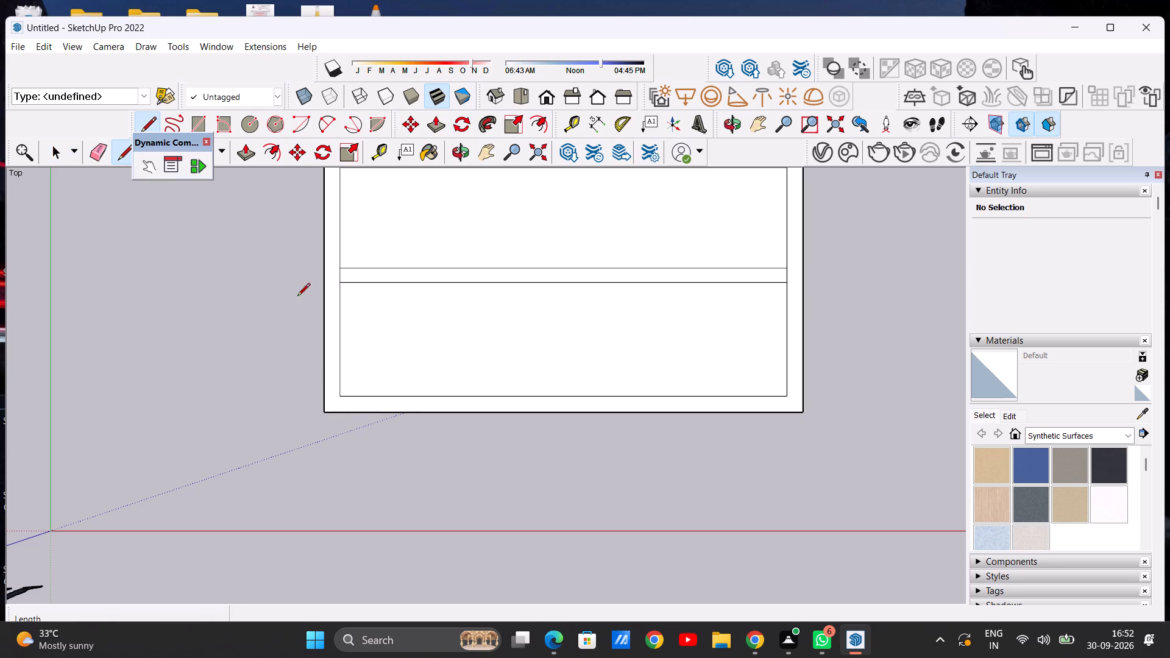
scroll(344, 450, "up", 5)
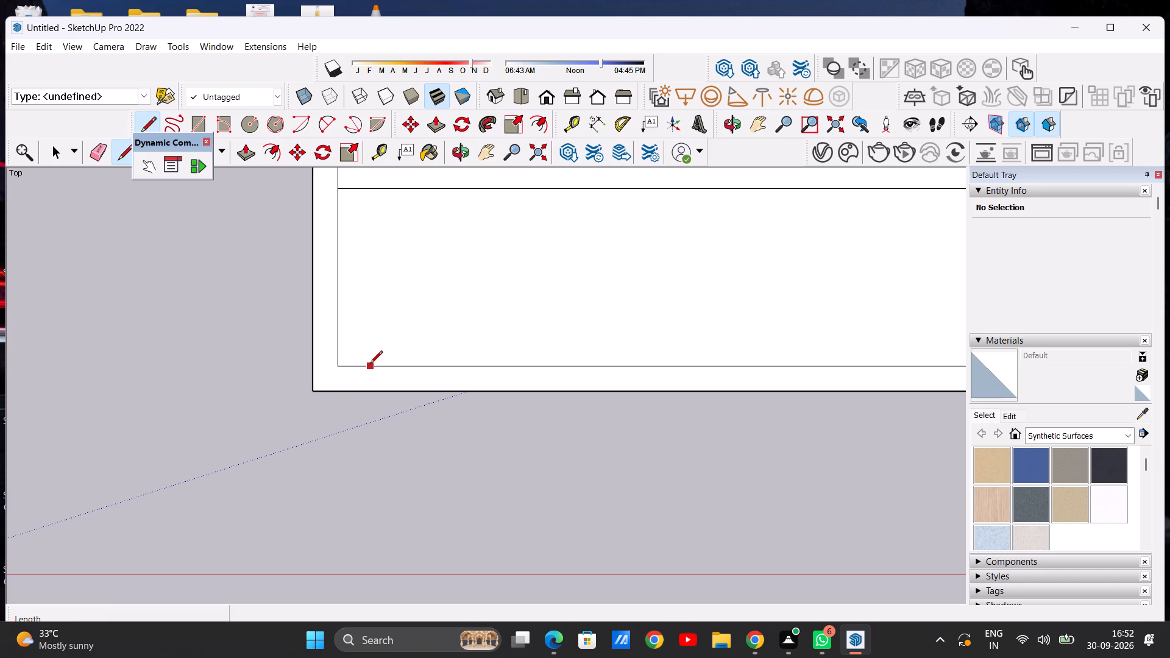
left_click(370, 364)
left_click(370, 391)
left_click(411, 367)
left_click(408, 391)
Draw two matching lines about 7" long across the front border strip near its right corner, marking off a second small rectangle.
scroll(385, 391, "down", 7)
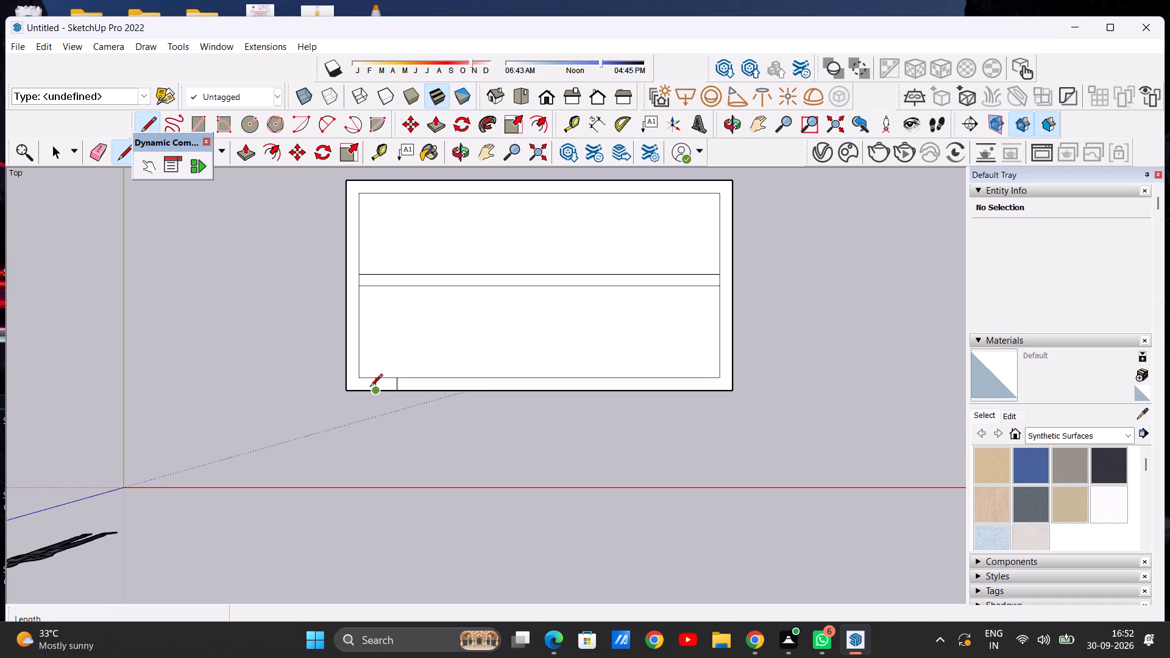
scroll(388, 384, "up", 6)
scroll(388, 384, "down", 2)
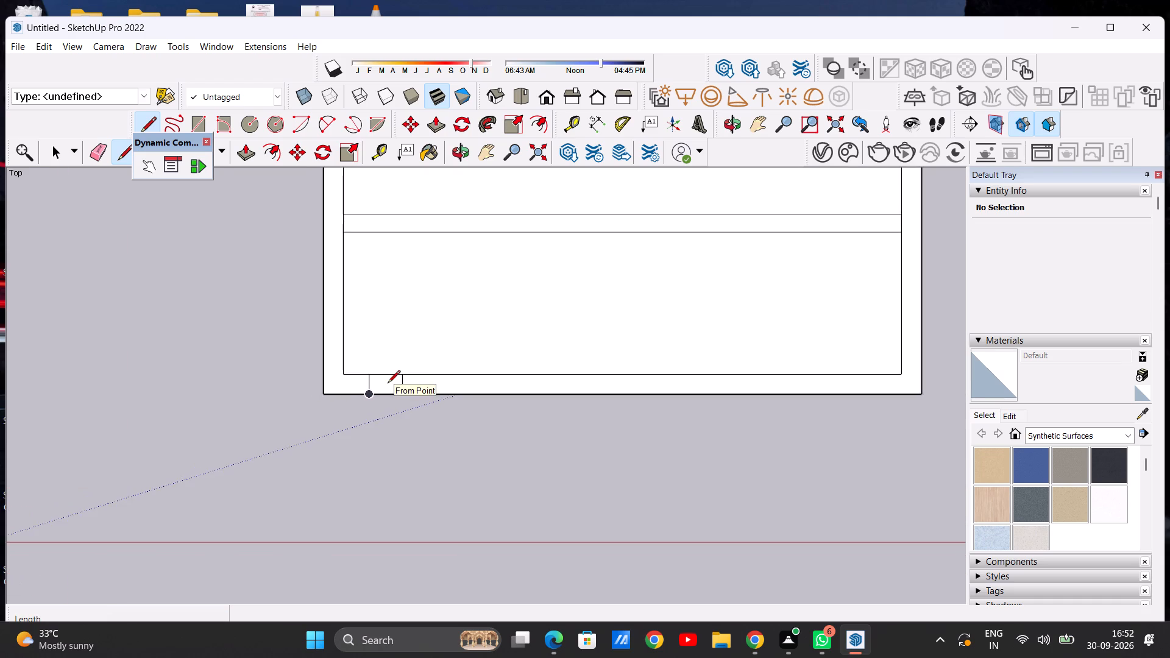
scroll(388, 384, "down", 1)
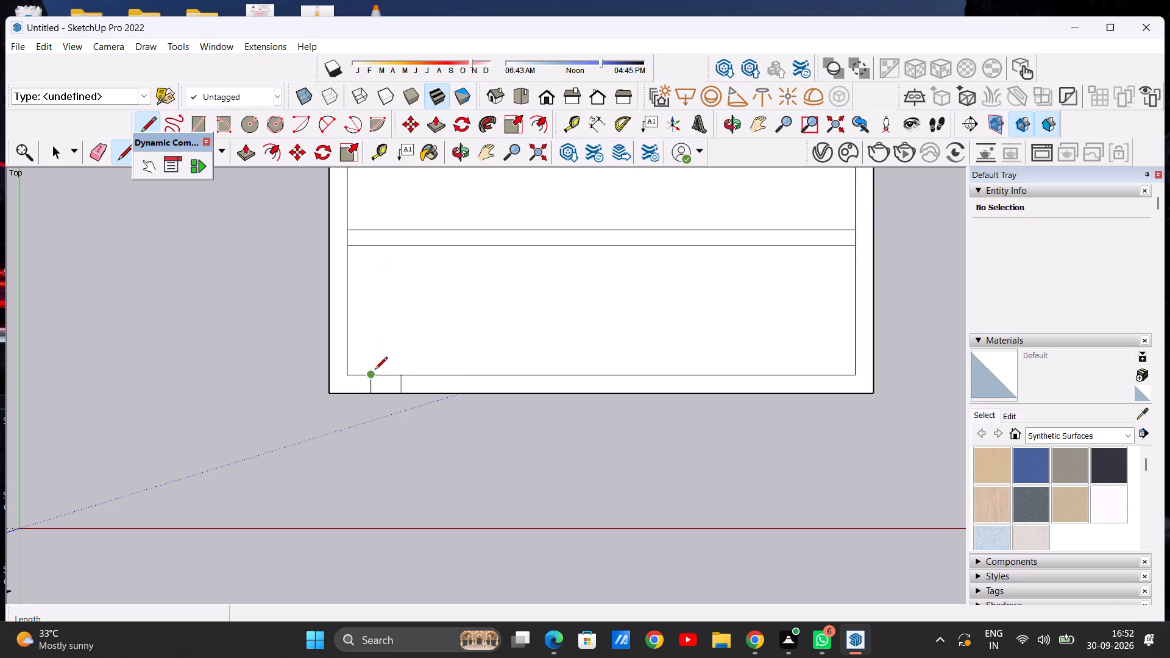
left_click(830, 376)
left_click(836, 396)
left_click(800, 377)
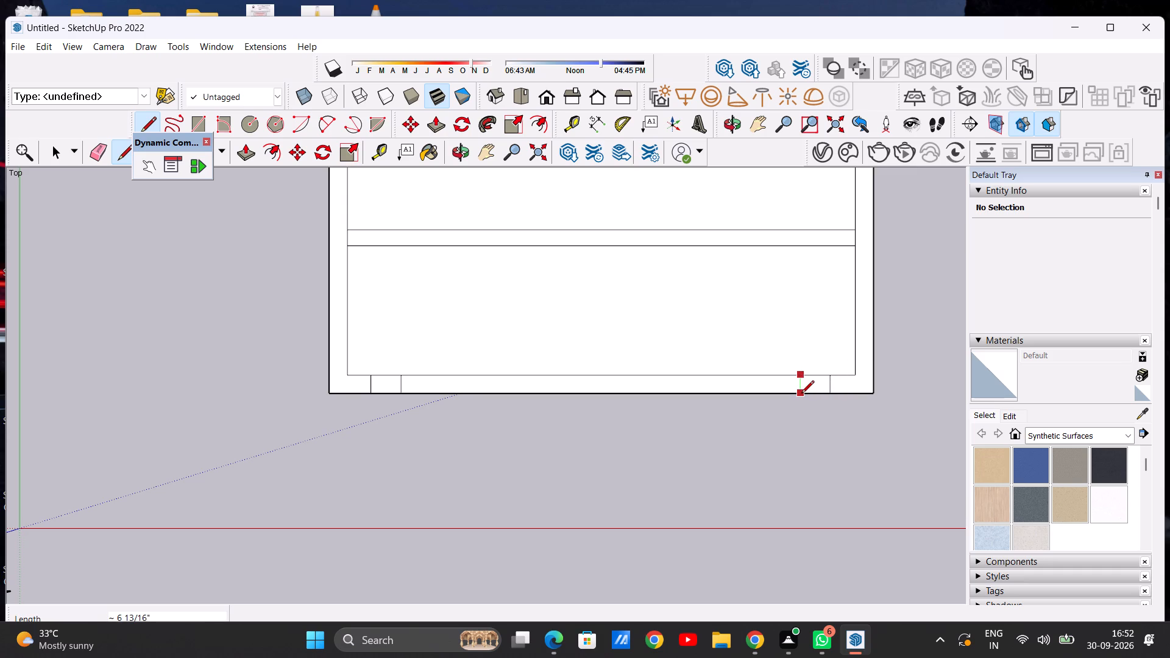
left_click(801, 394)
key("space")
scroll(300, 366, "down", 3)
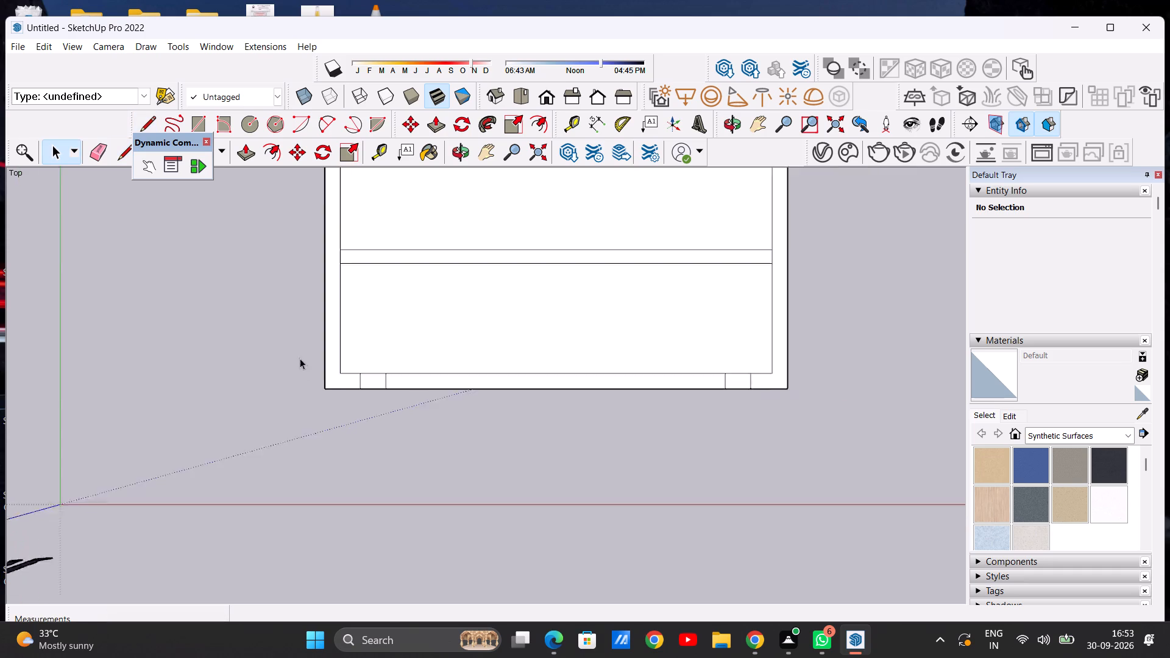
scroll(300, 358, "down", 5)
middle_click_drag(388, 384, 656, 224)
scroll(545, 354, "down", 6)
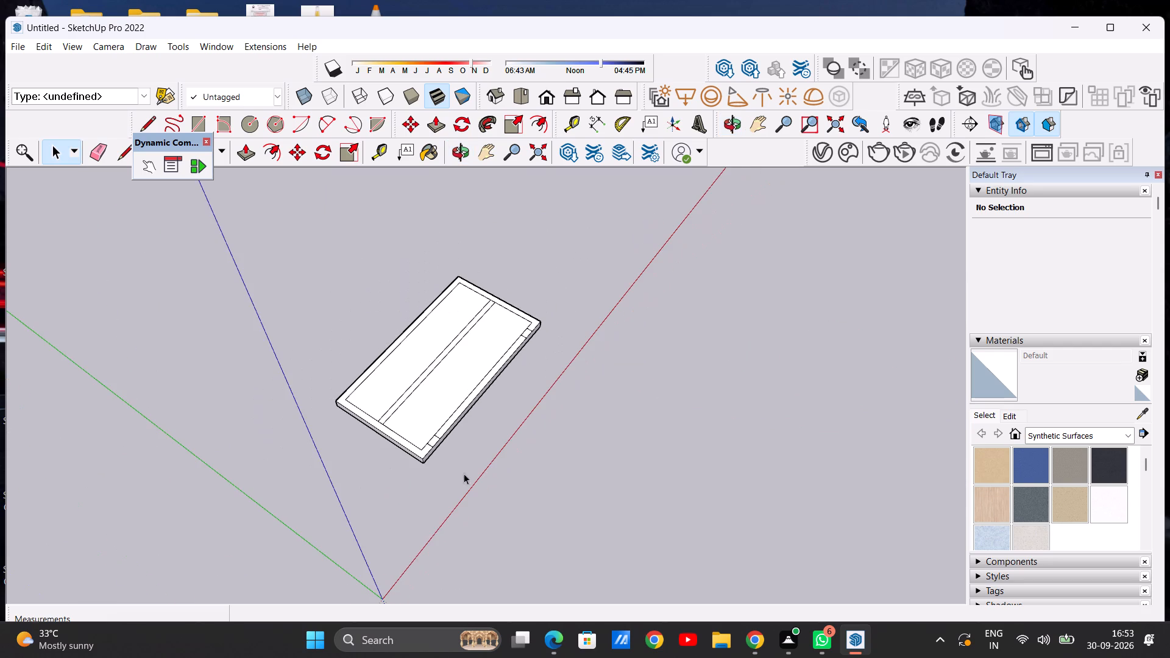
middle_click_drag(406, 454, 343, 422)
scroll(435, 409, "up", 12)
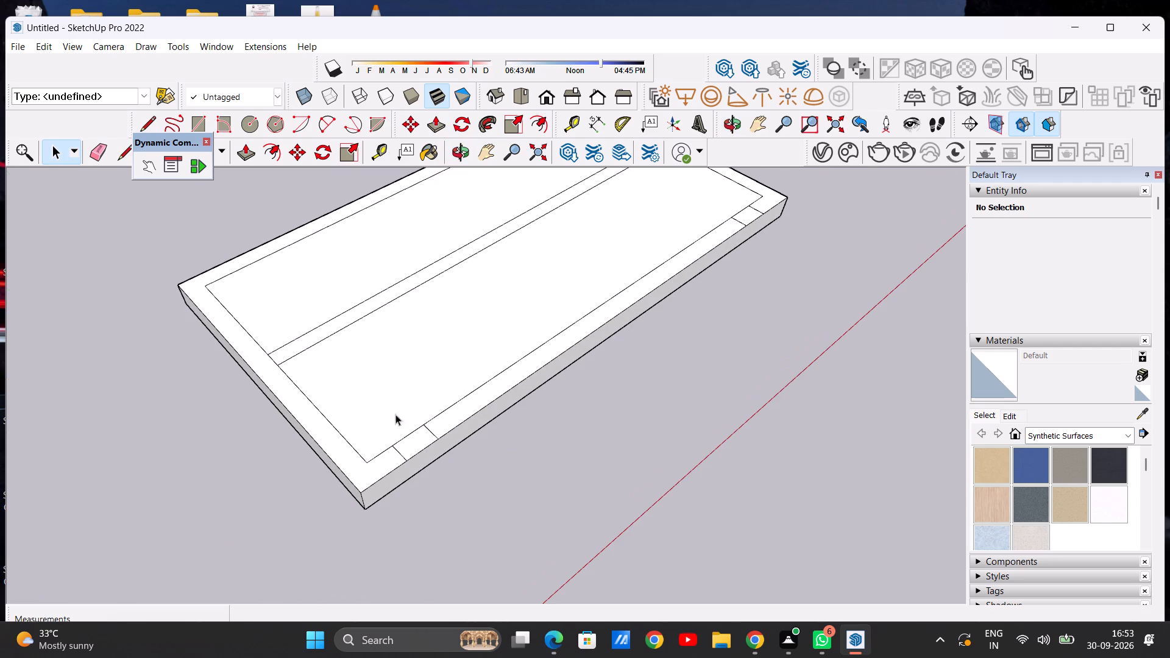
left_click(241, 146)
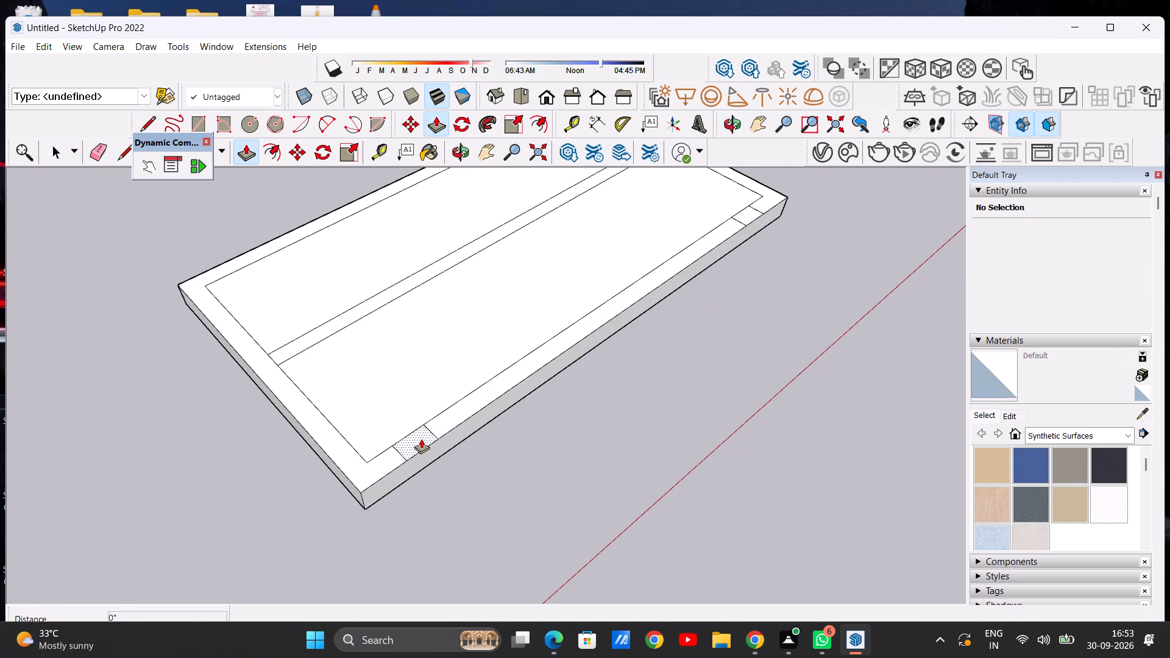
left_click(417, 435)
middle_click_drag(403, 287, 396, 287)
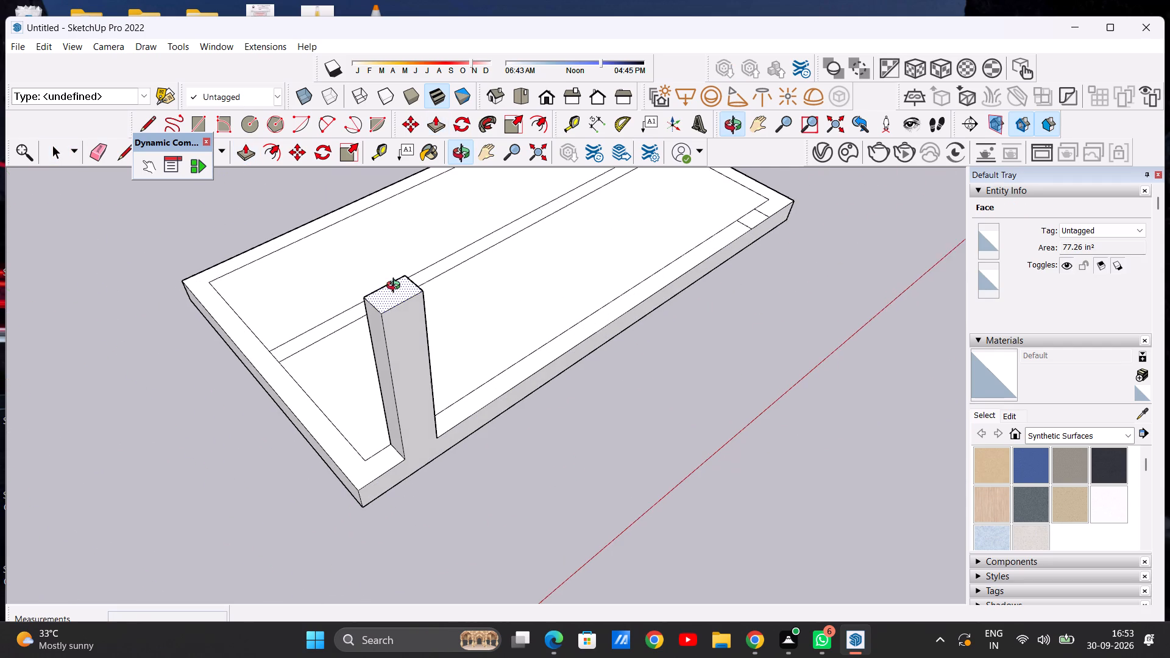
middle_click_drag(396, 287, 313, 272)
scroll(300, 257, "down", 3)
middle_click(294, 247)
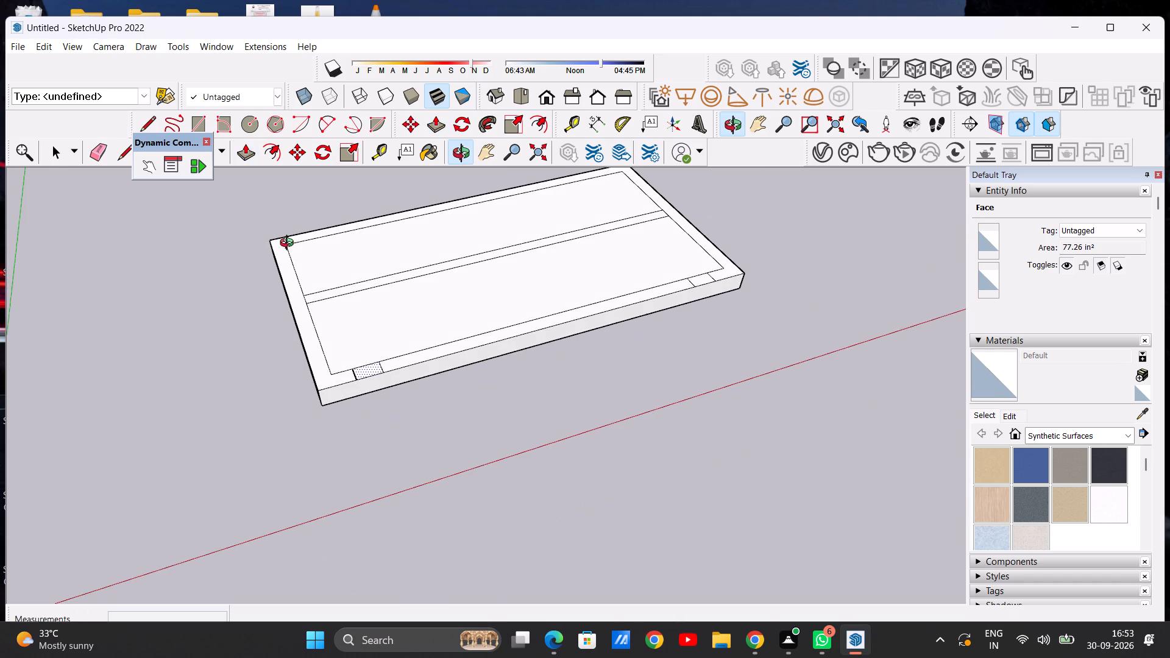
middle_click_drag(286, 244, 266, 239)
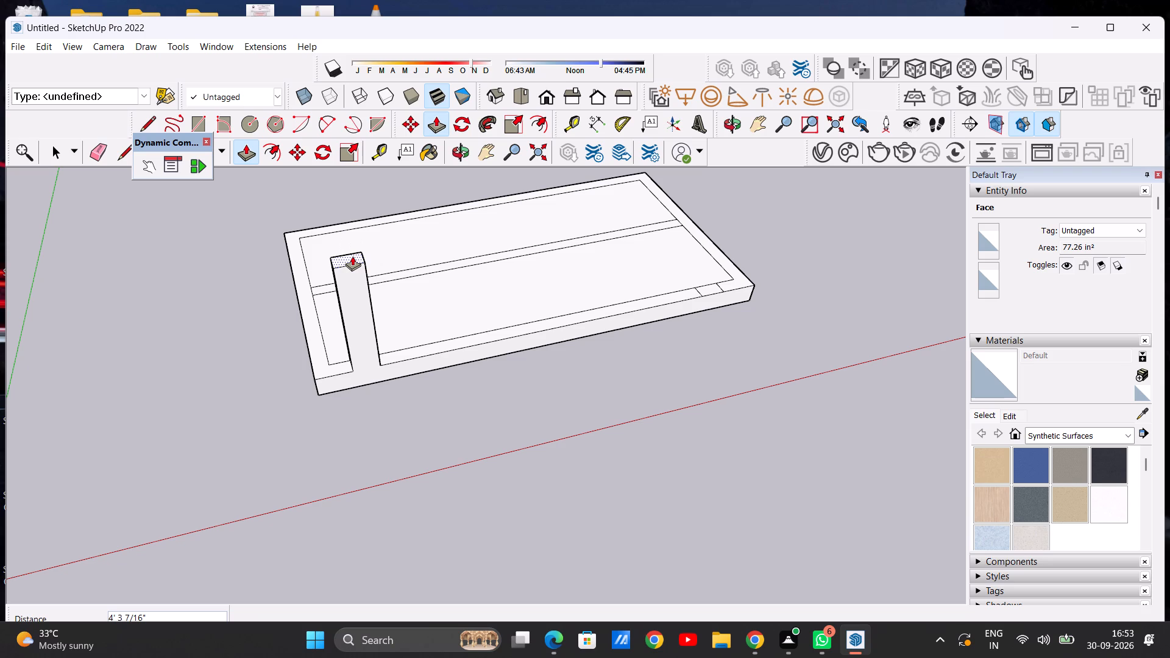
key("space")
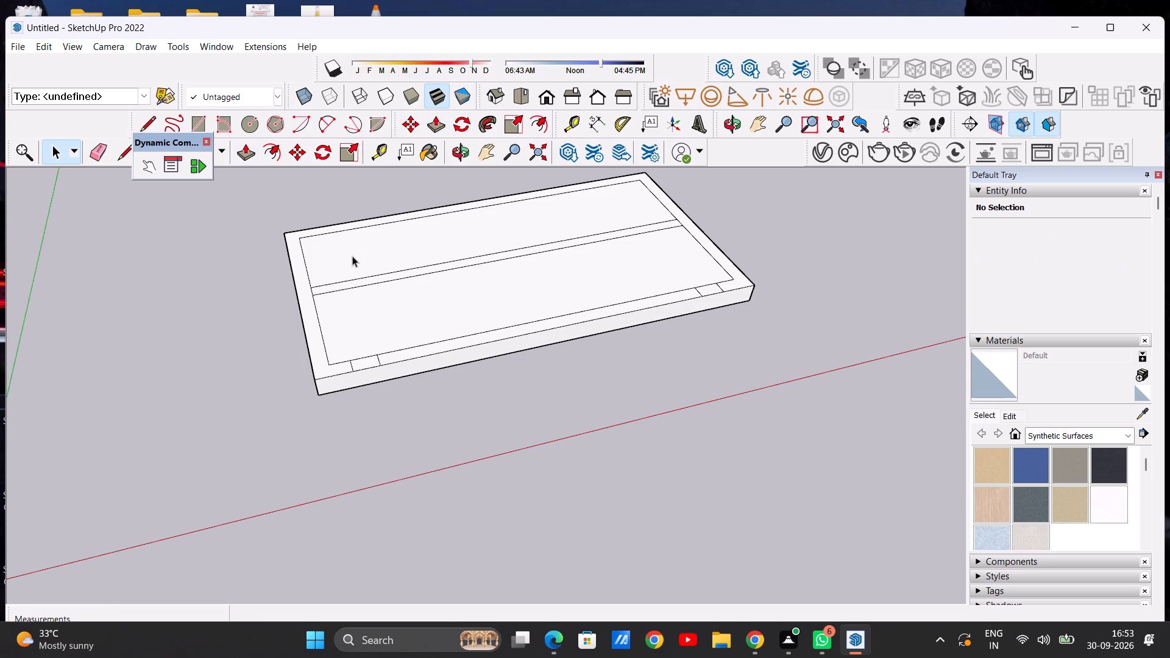
Erase the two short lines marking off the small rectangle in the front border strip near its left corner.
middle_click_drag(358, 378, 263, 445)
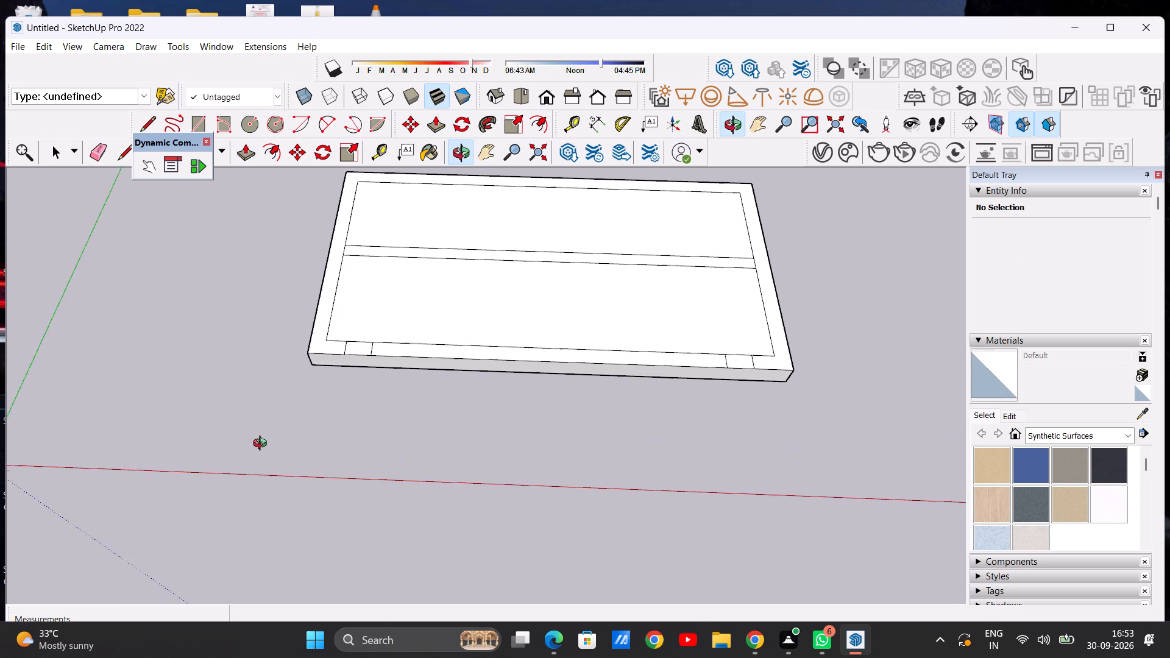
middle_click_drag(263, 445, 263, 451)
scroll(397, 305, "up", 5)
scroll(368, 345, "down", 3)
middle_click_drag(364, 367, 374, 425)
scroll(381, 405, "down", 1)
scroll(540, 362, "up", 2)
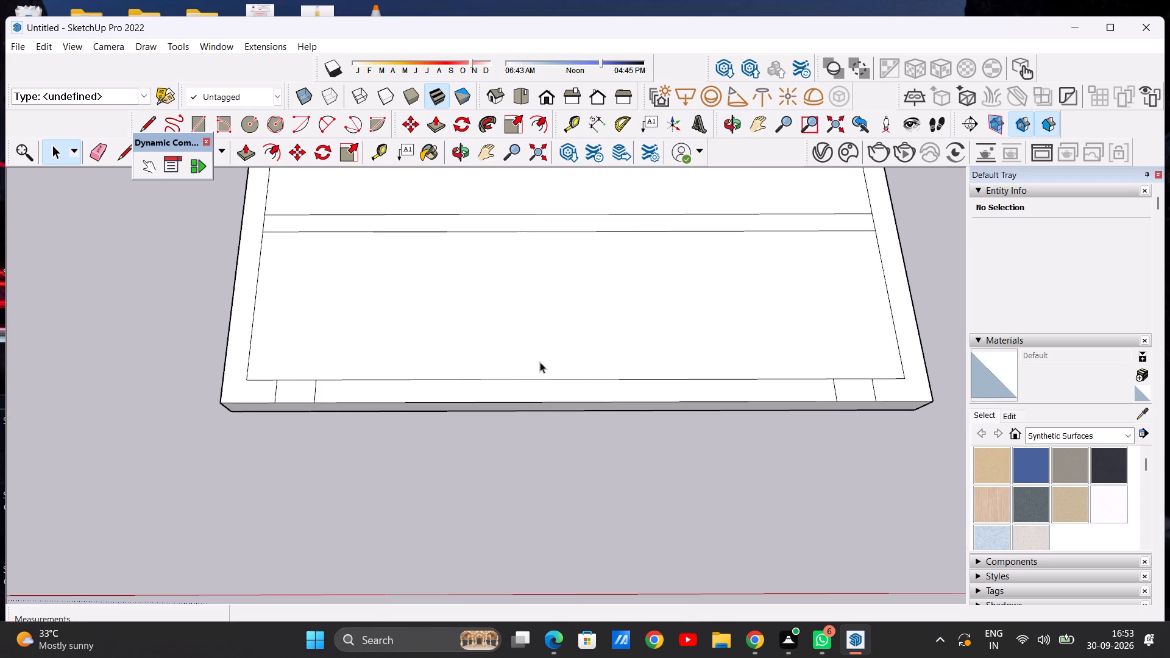
left_click(92, 144)
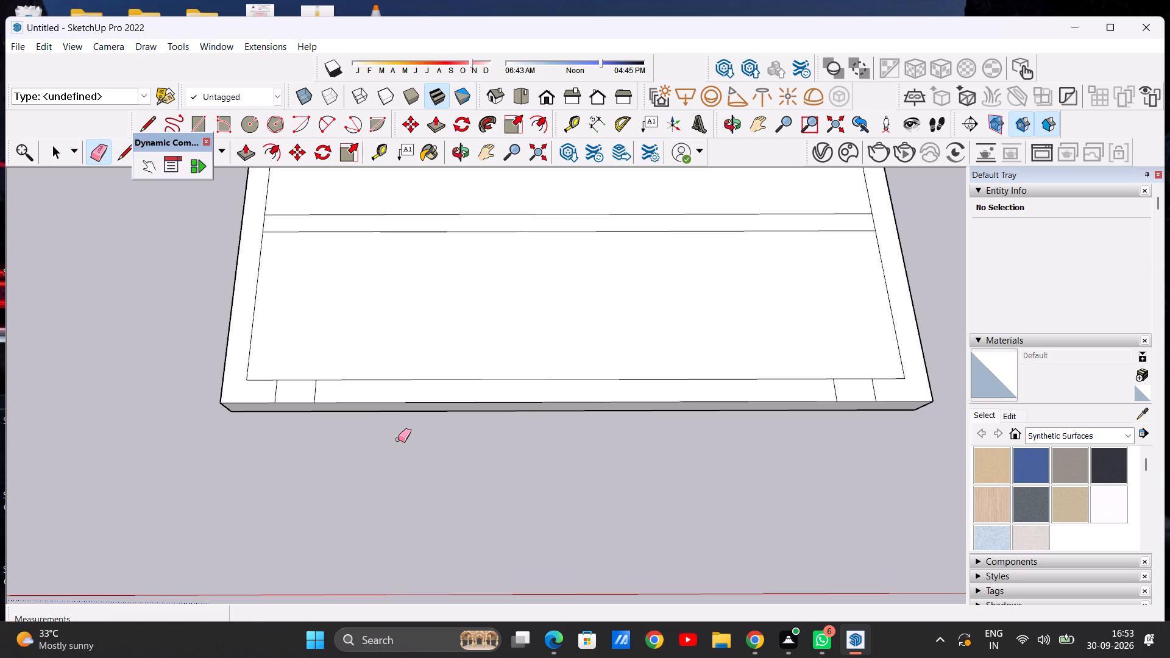
scroll(398, 439, "up", 5)
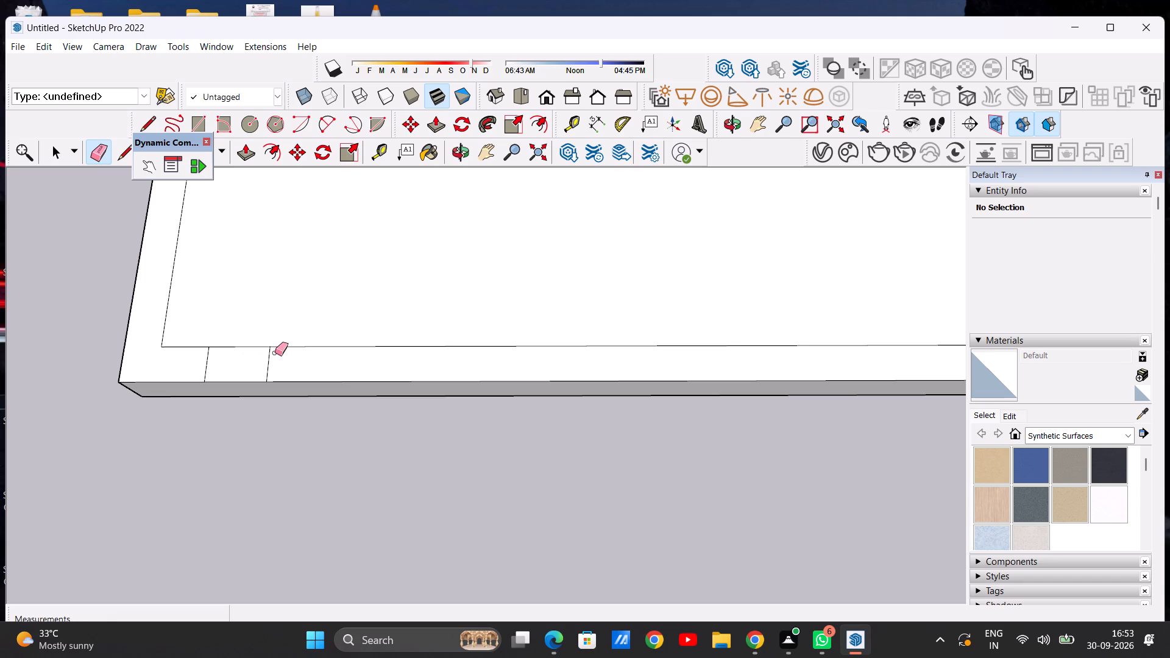
scroll(300, 359, "down", 6)
scroll(455, 359, "down", 10)
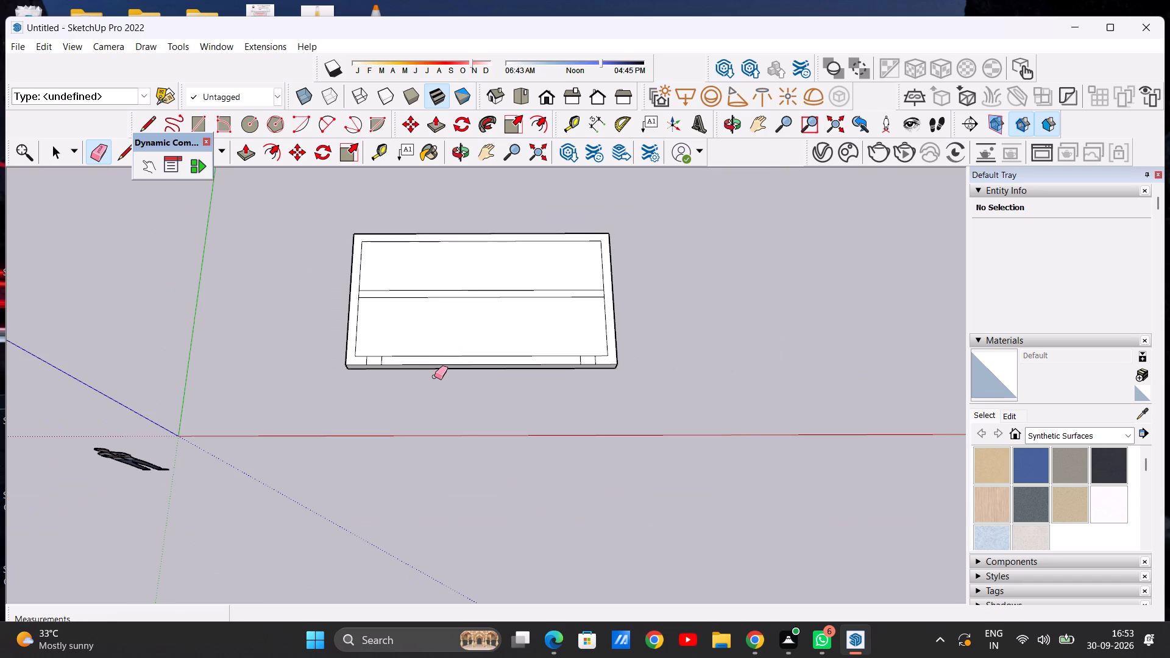
scroll(385, 367, "up", 6)
scroll(377, 364, "down", 2)
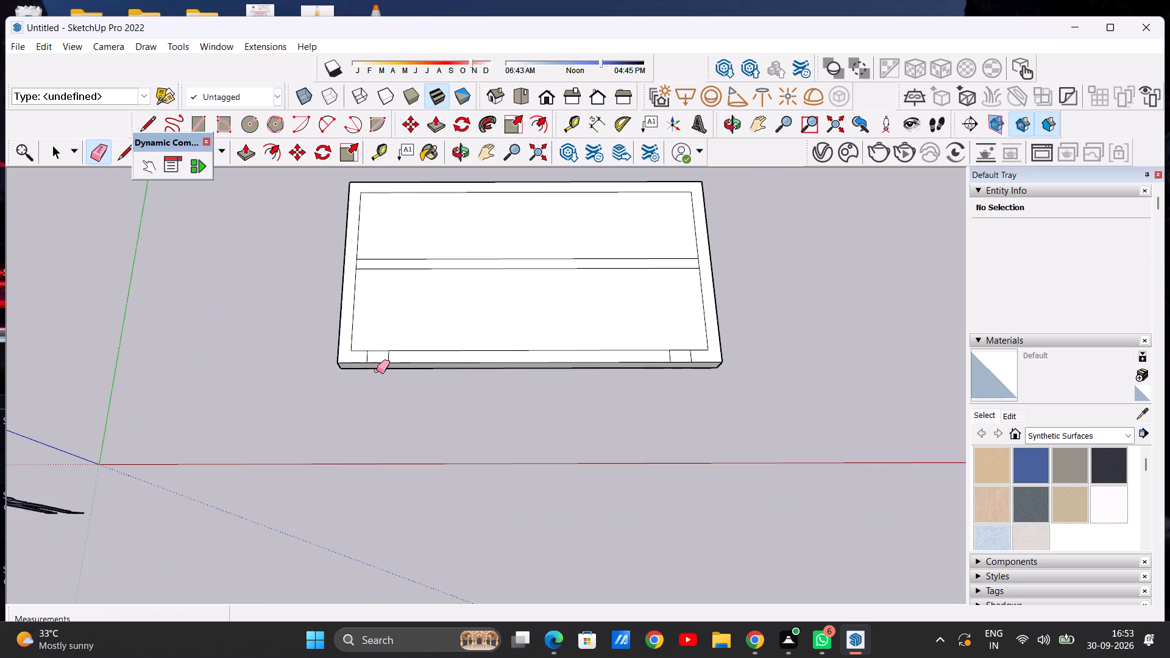
scroll(377, 370, "down", 1)
scroll(479, 363, "up", 5)
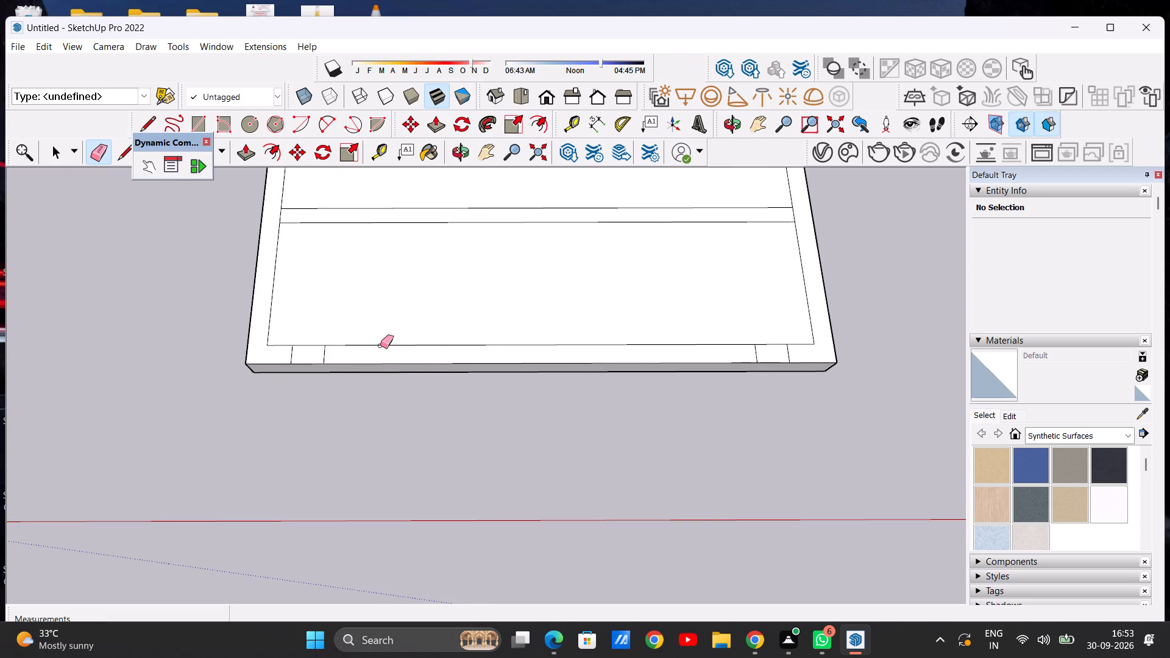
scroll(364, 342, "down", 1)
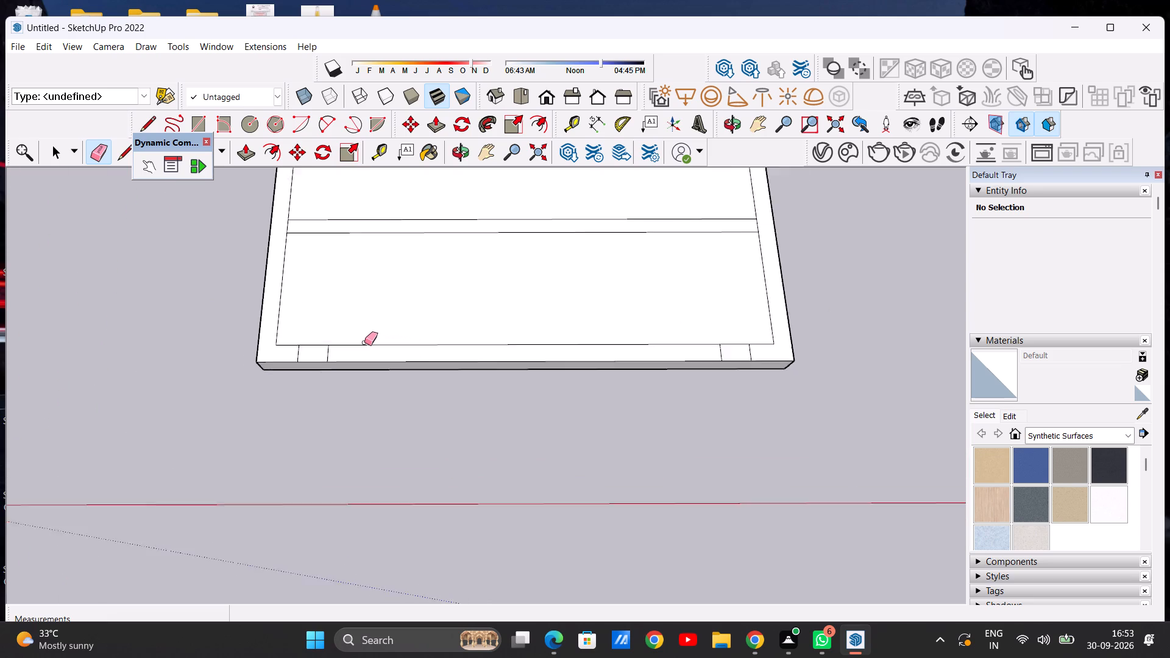
scroll(364, 342, "down", 2)
scroll(338, 355, "up", 5)
scroll(336, 358, "down", 3)
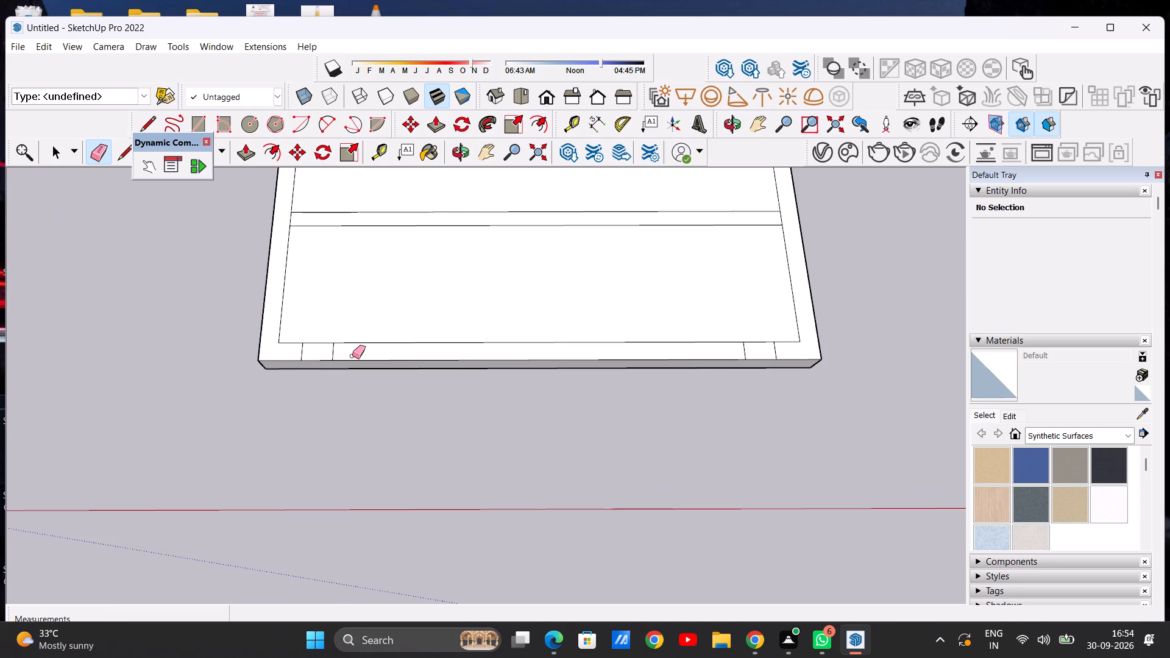
scroll(324, 360, "up", 5)
left_click_drag(280, 344, 322, 347)
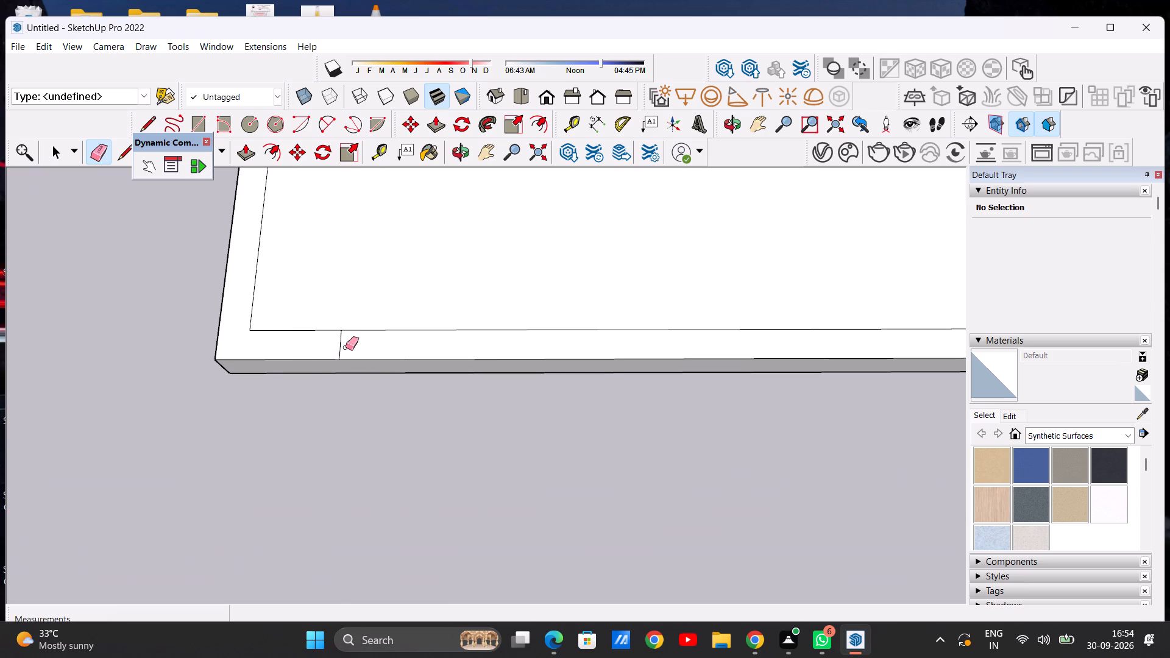
left_click_drag(333, 345, 346, 347)
Erase the two short lines marking off the small rectangle in the front border strip near its right corner.
scroll(341, 359, "down", 8)
scroll(636, 352, "up", 8)
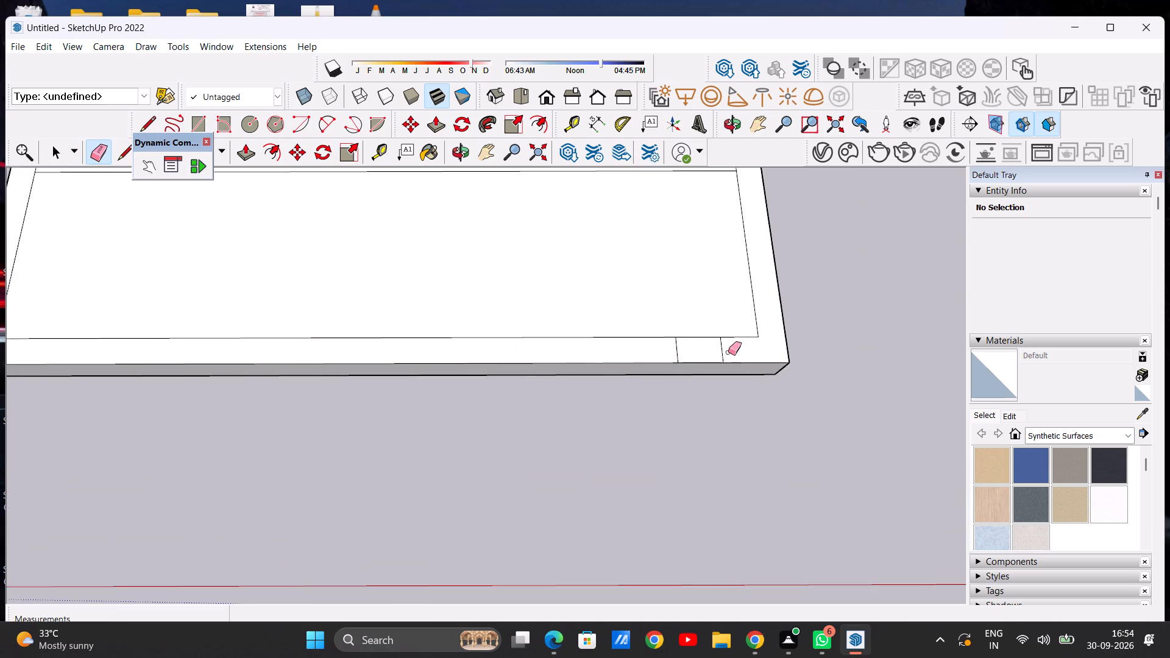
scroll(728, 352, "up", 5)
left_click_drag(614, 344, 709, 345)
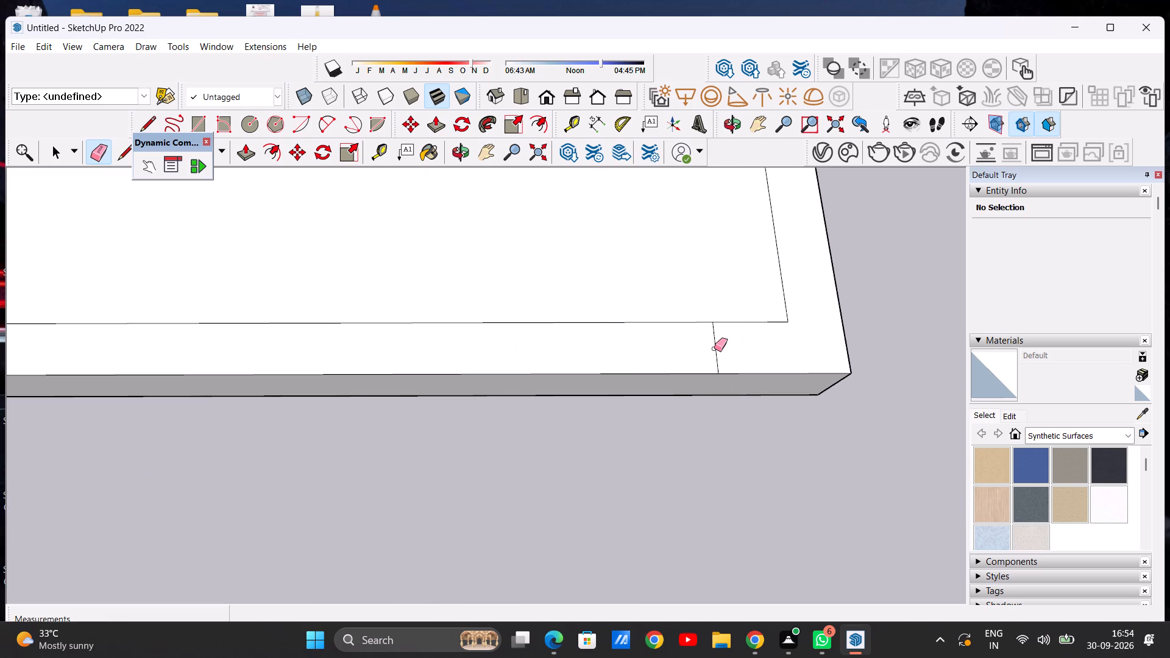
left_click_drag(716, 348, 728, 350)
scroll(719, 364, "down", 20)
scroll(719, 364, "down", 2)
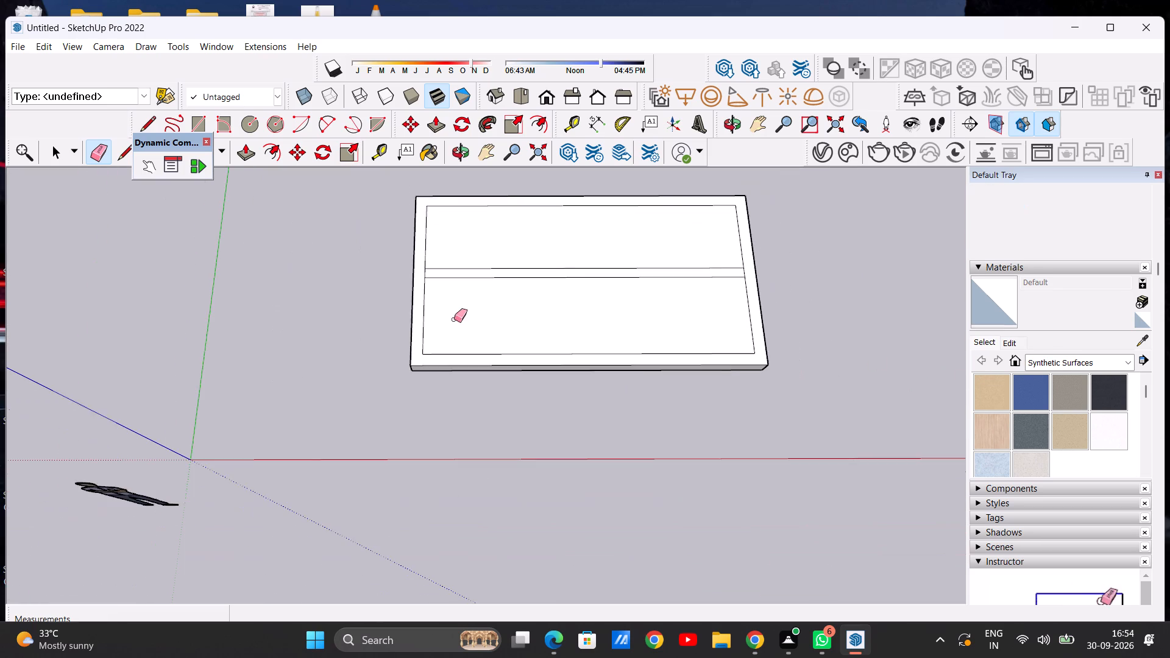
scroll(499, 278, "up", 6)
key("space")
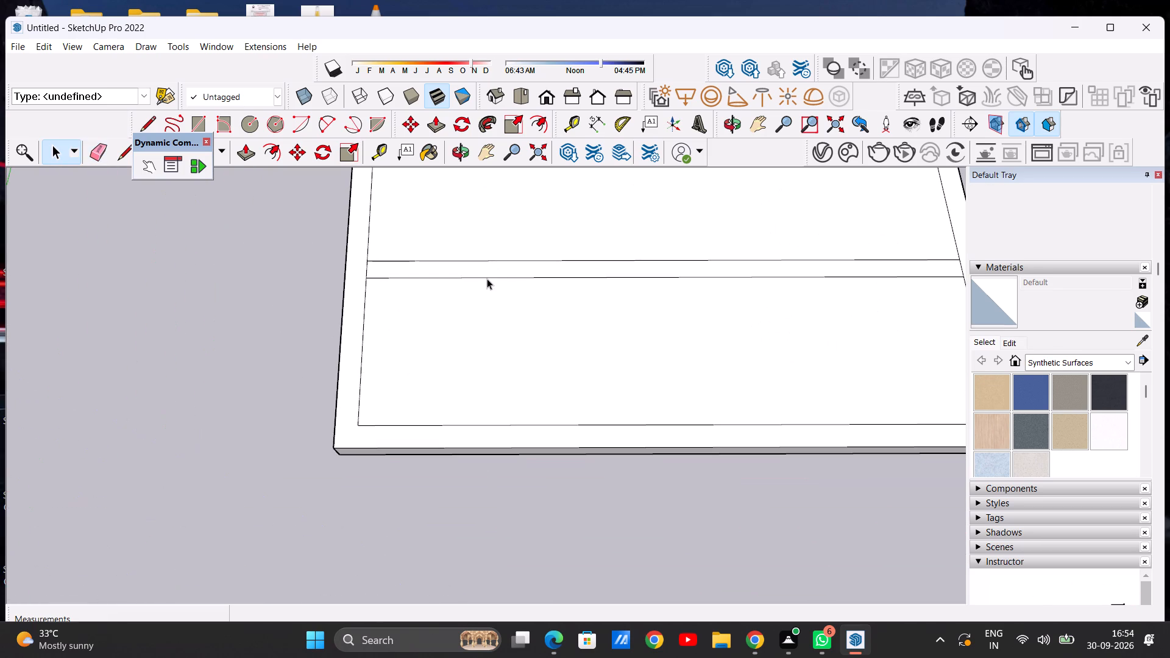
Draw two lines about 7" long from the inner border's front-left corner to the slab's left and front edges, marking off a corner square.
key("l")
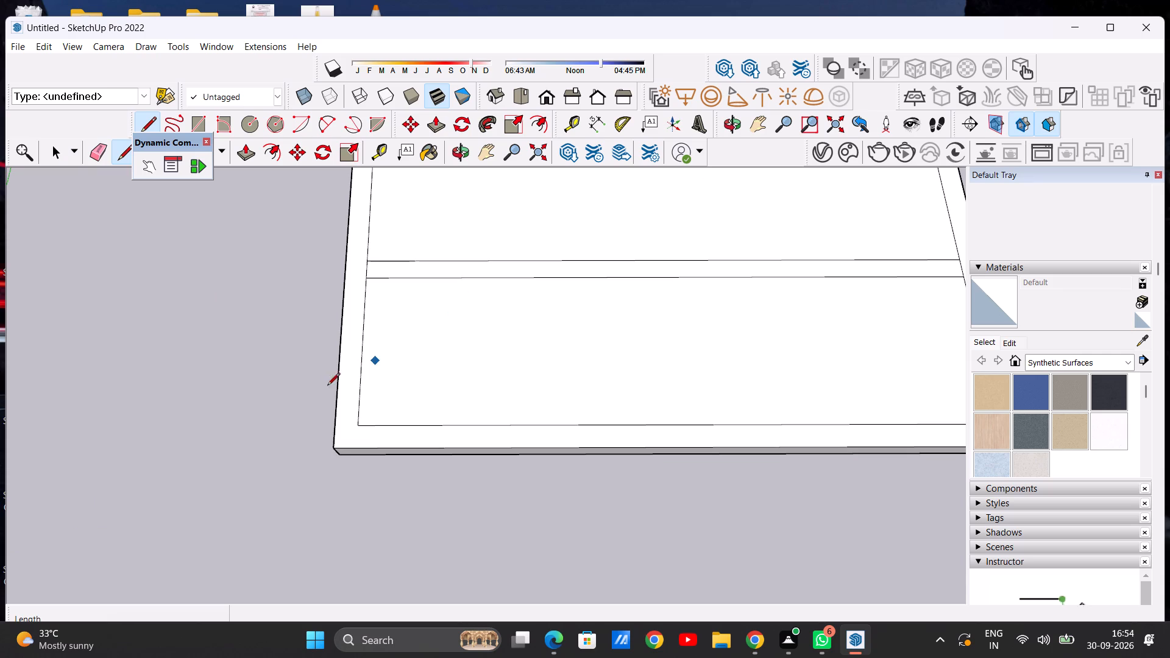
scroll(411, 340, "down", 4)
scroll(387, 405, "up", 13)
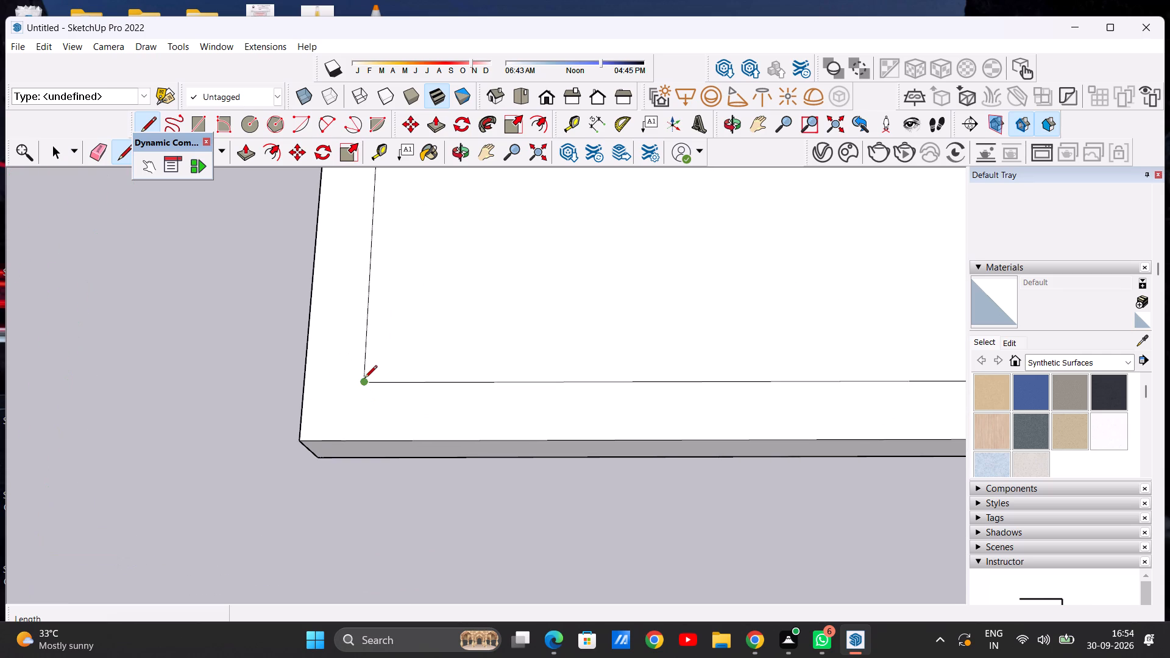
left_click(364, 379)
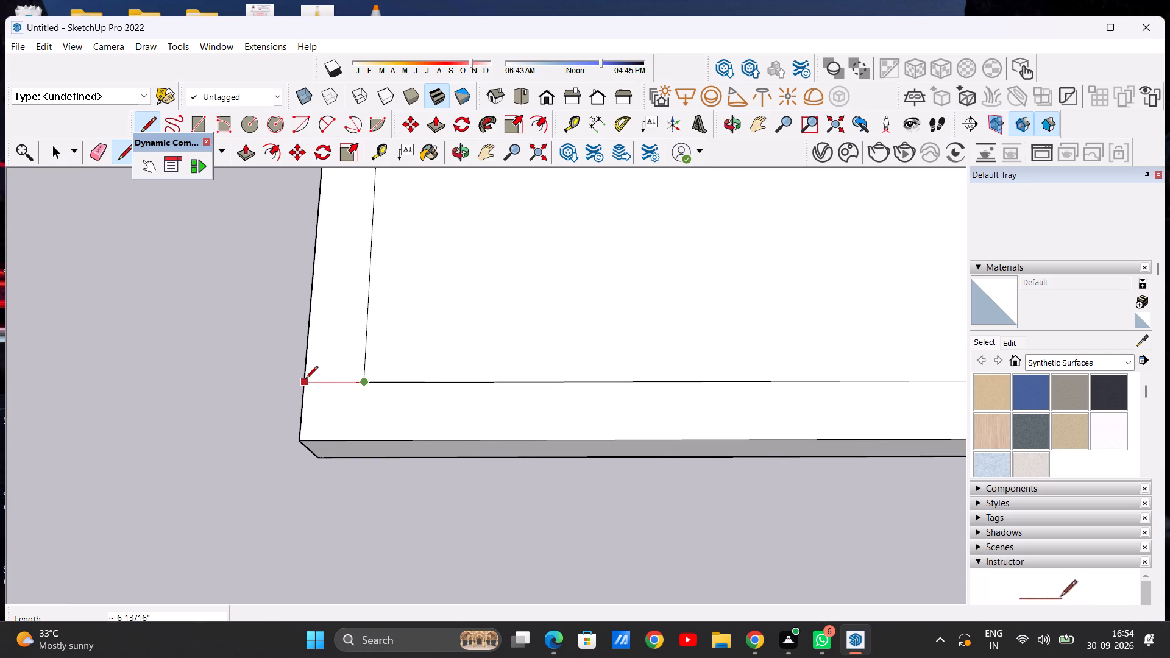
left_click(305, 380)
left_click(366, 380)
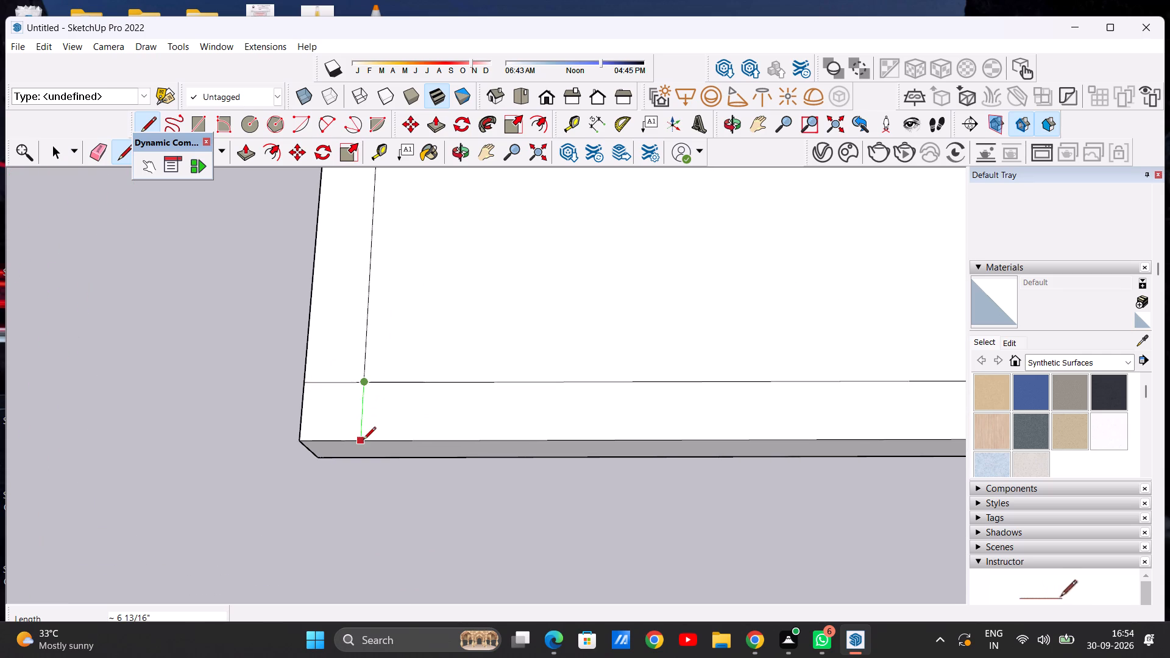
left_click(363, 441)
Draw two lines about 7" long from the inner border's front-right corner to the slab's right and front edges, marking off a corner square.
scroll(369, 384, "down", 18)
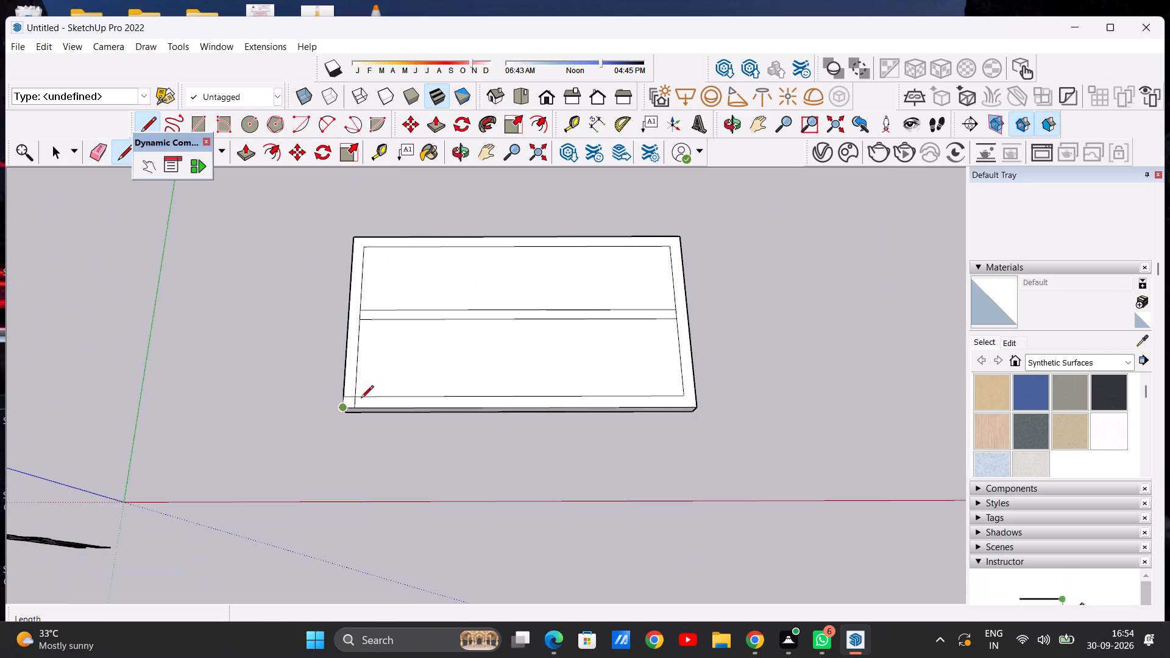
scroll(681, 400, "up", 18)
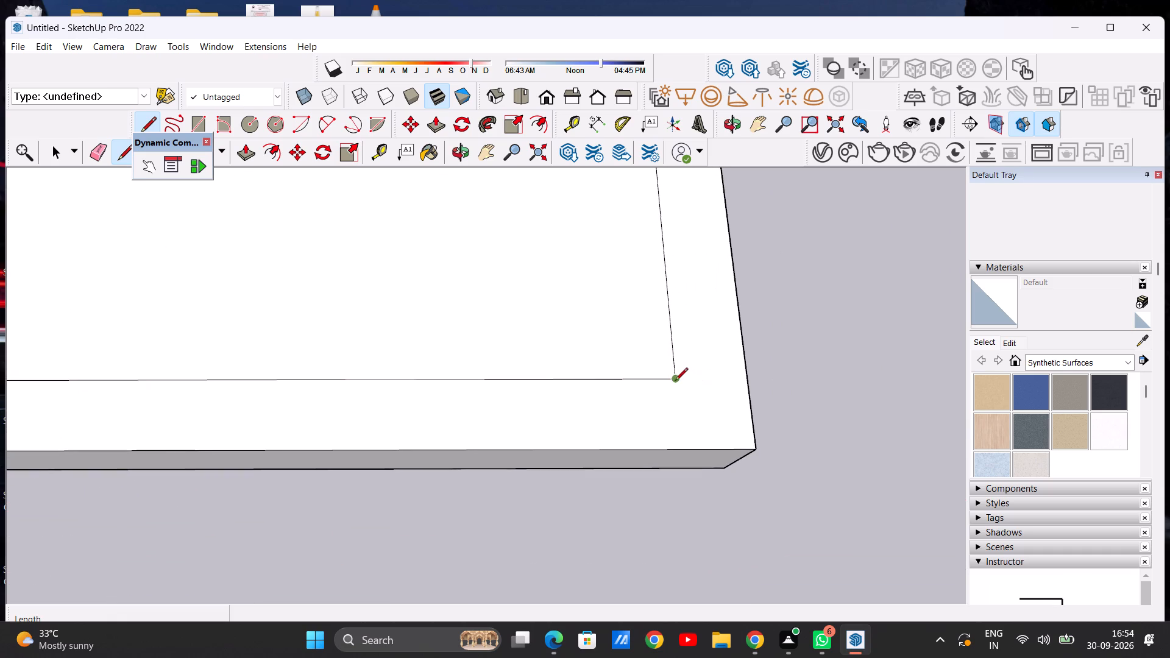
left_click(676, 379)
left_click(748, 377)
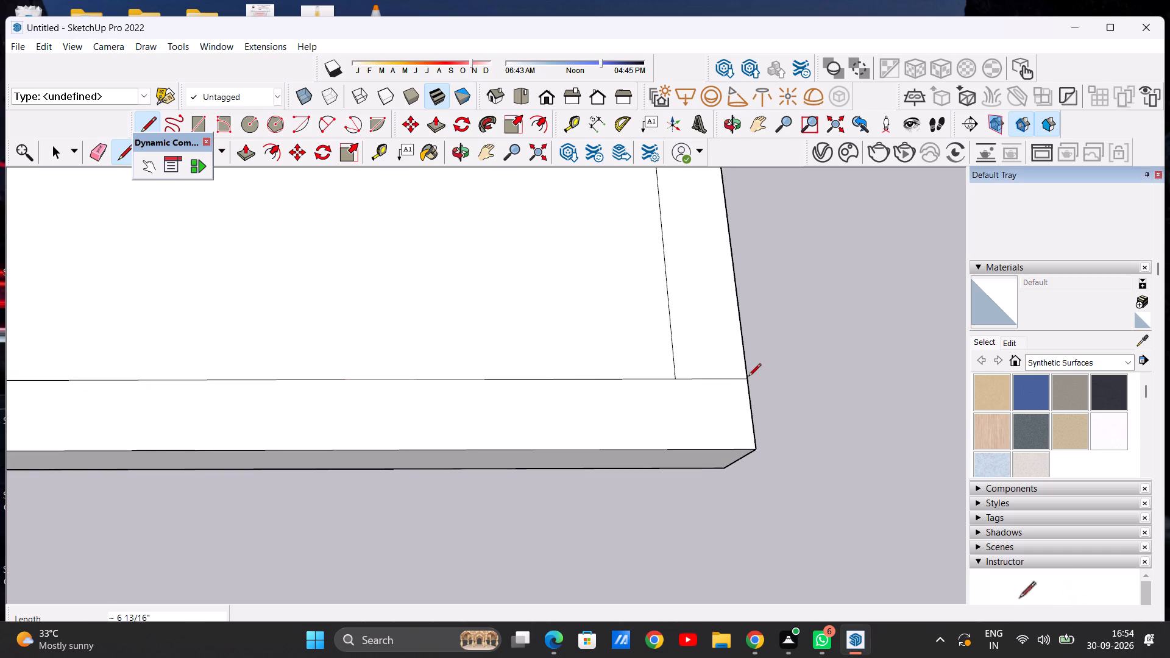
left_click(677, 381)
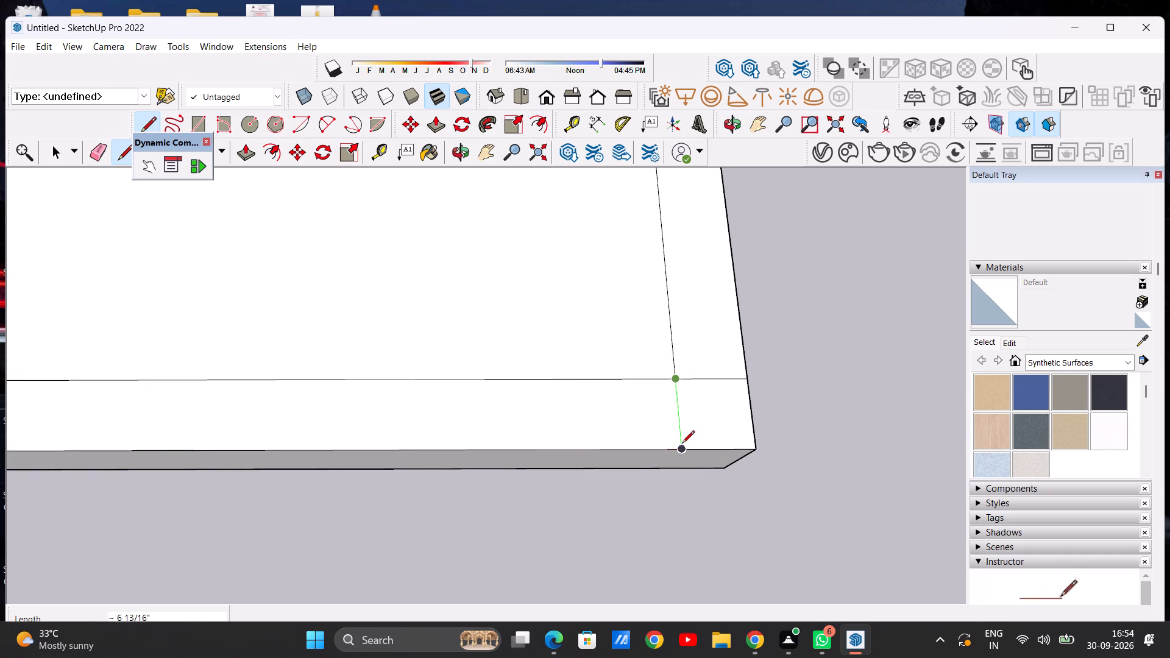
left_click(682, 444)
key("space")
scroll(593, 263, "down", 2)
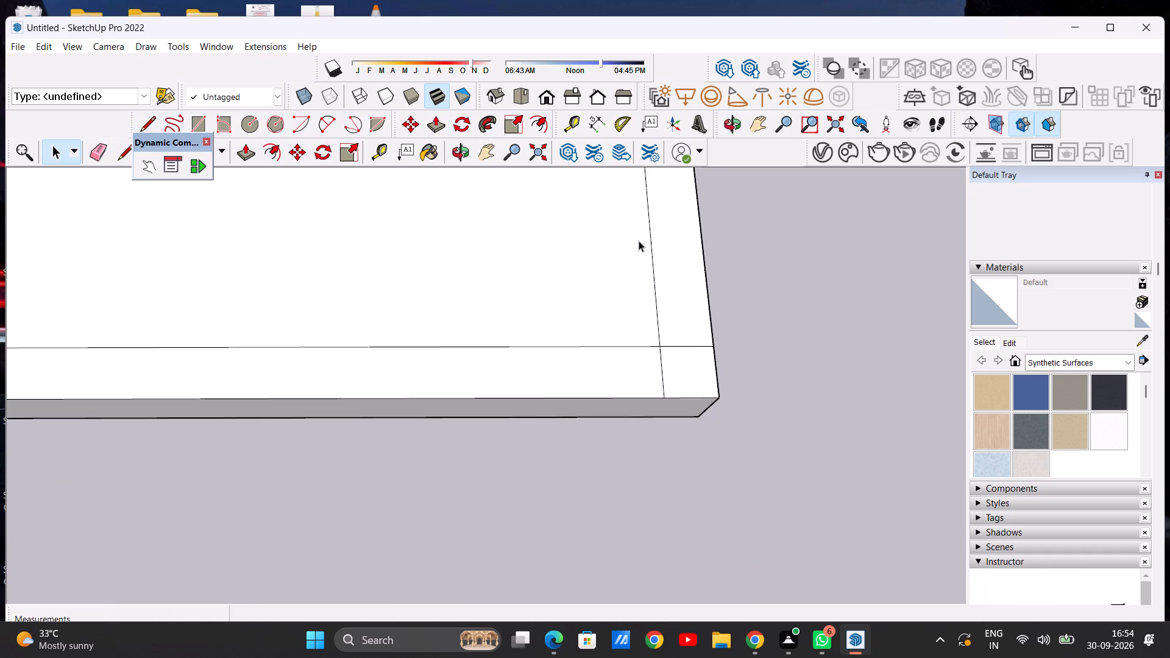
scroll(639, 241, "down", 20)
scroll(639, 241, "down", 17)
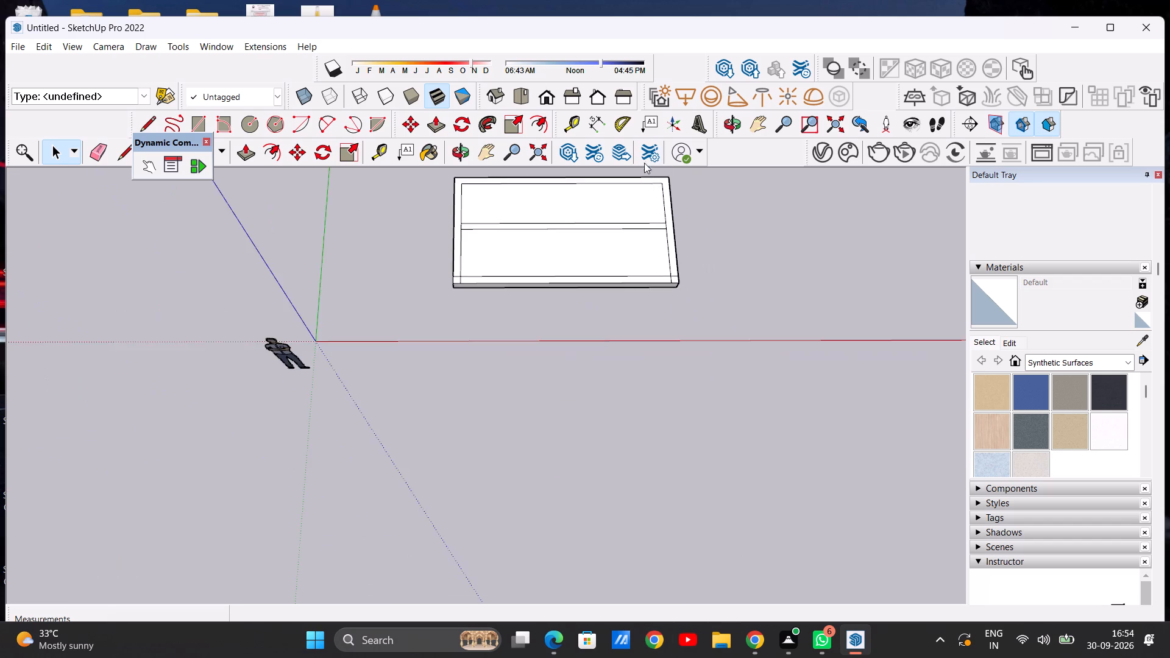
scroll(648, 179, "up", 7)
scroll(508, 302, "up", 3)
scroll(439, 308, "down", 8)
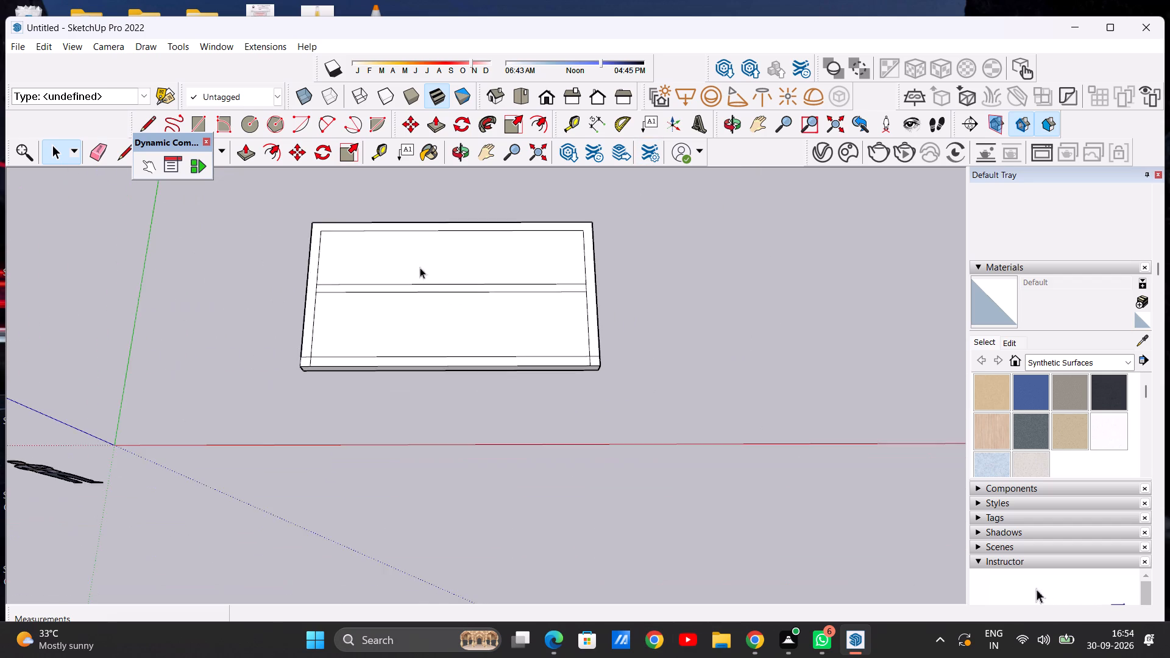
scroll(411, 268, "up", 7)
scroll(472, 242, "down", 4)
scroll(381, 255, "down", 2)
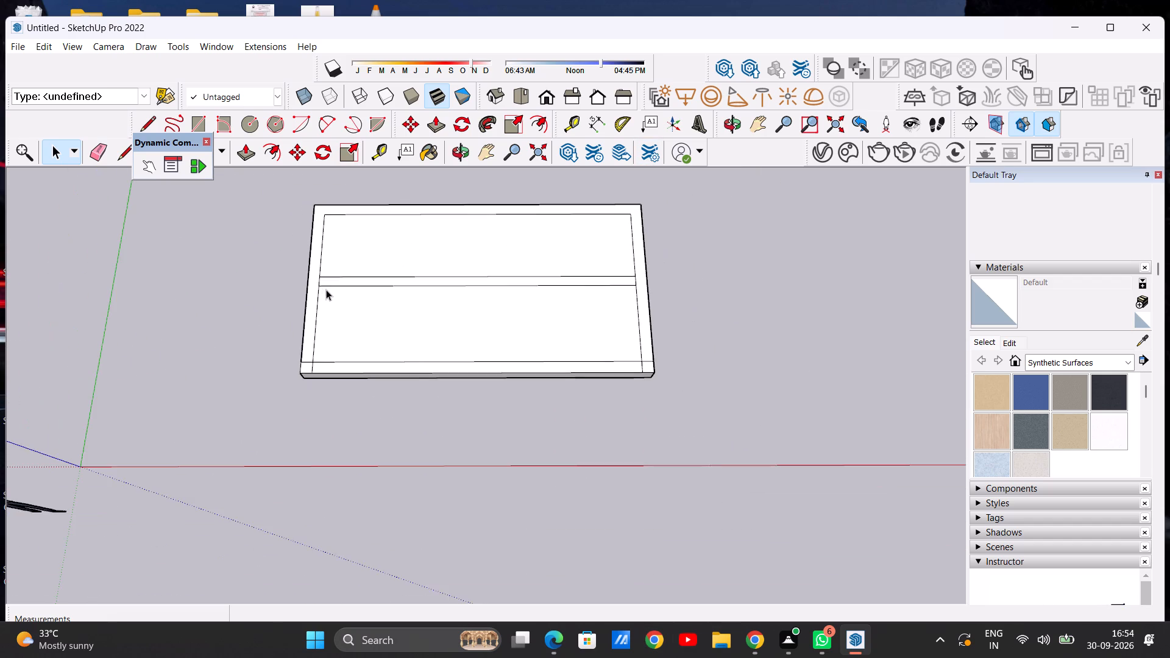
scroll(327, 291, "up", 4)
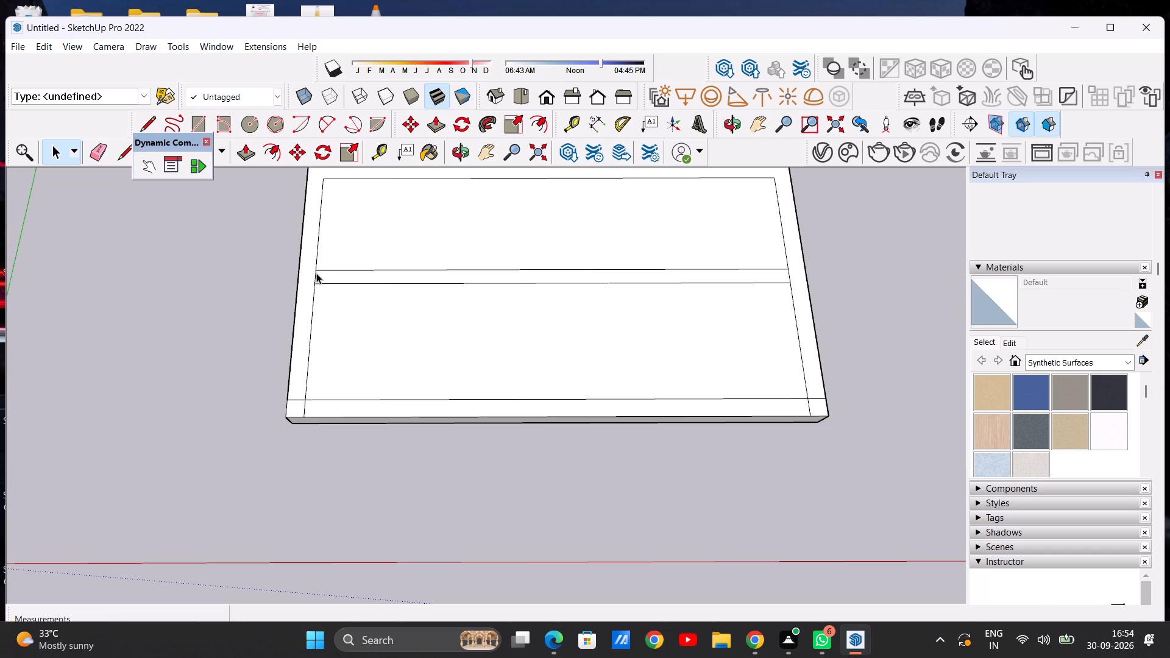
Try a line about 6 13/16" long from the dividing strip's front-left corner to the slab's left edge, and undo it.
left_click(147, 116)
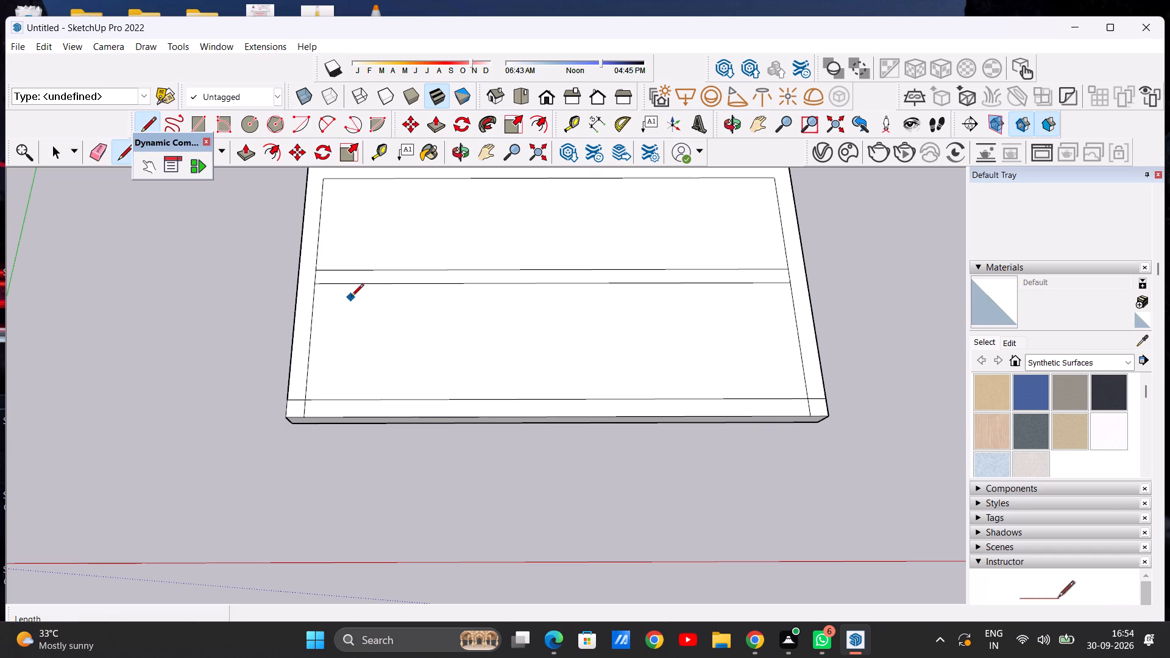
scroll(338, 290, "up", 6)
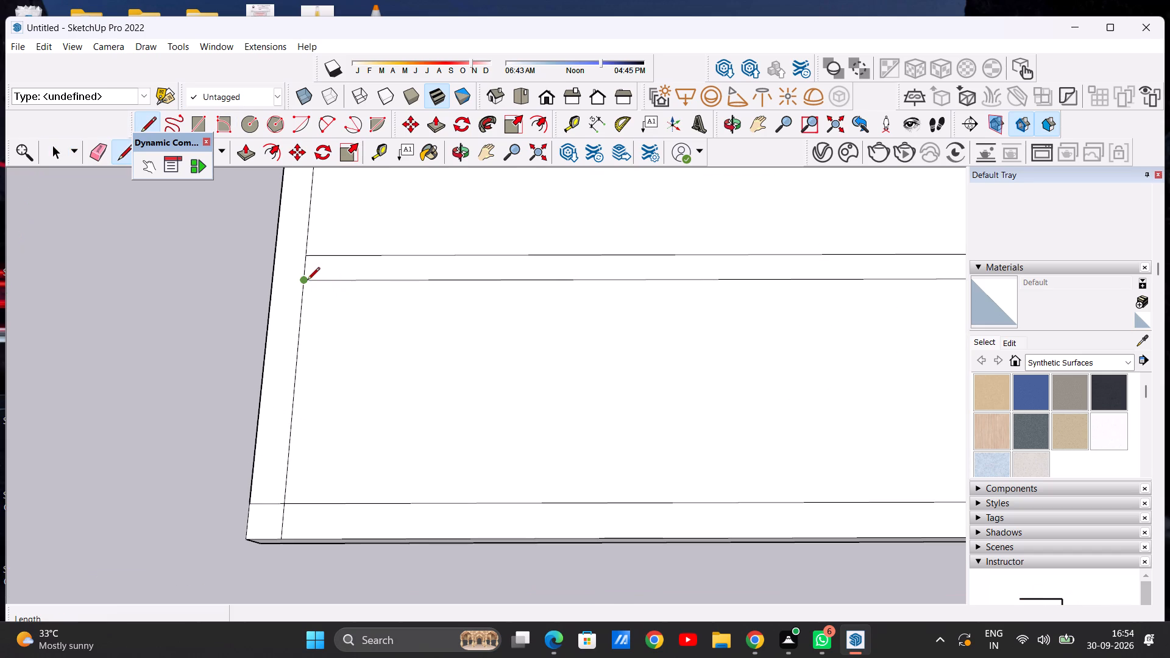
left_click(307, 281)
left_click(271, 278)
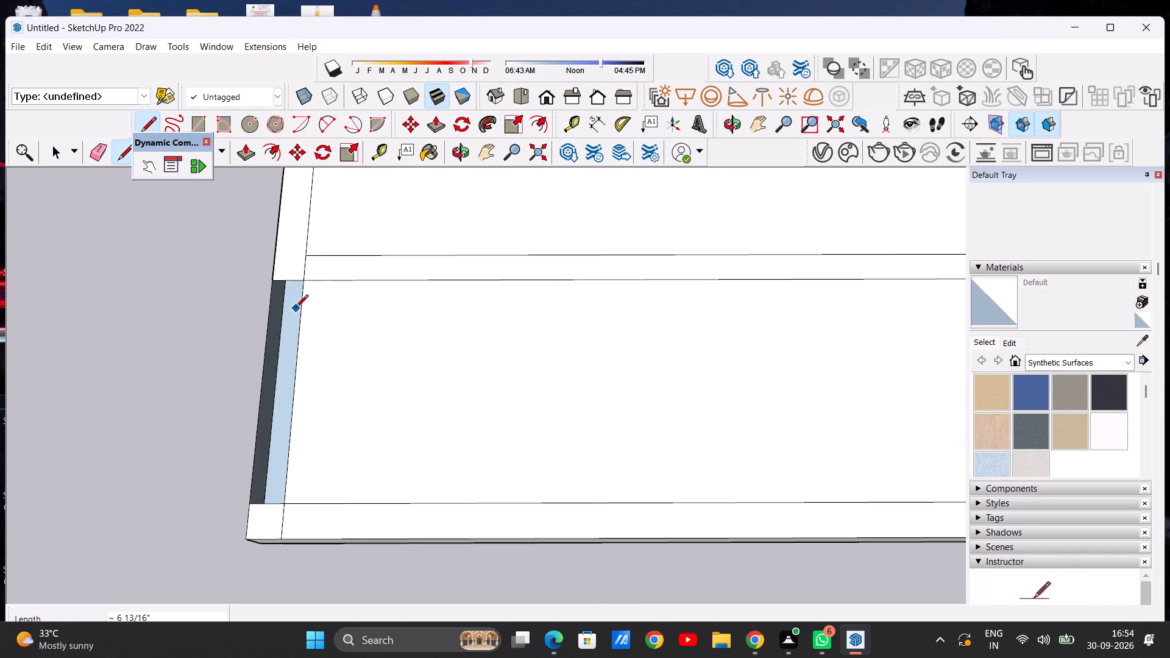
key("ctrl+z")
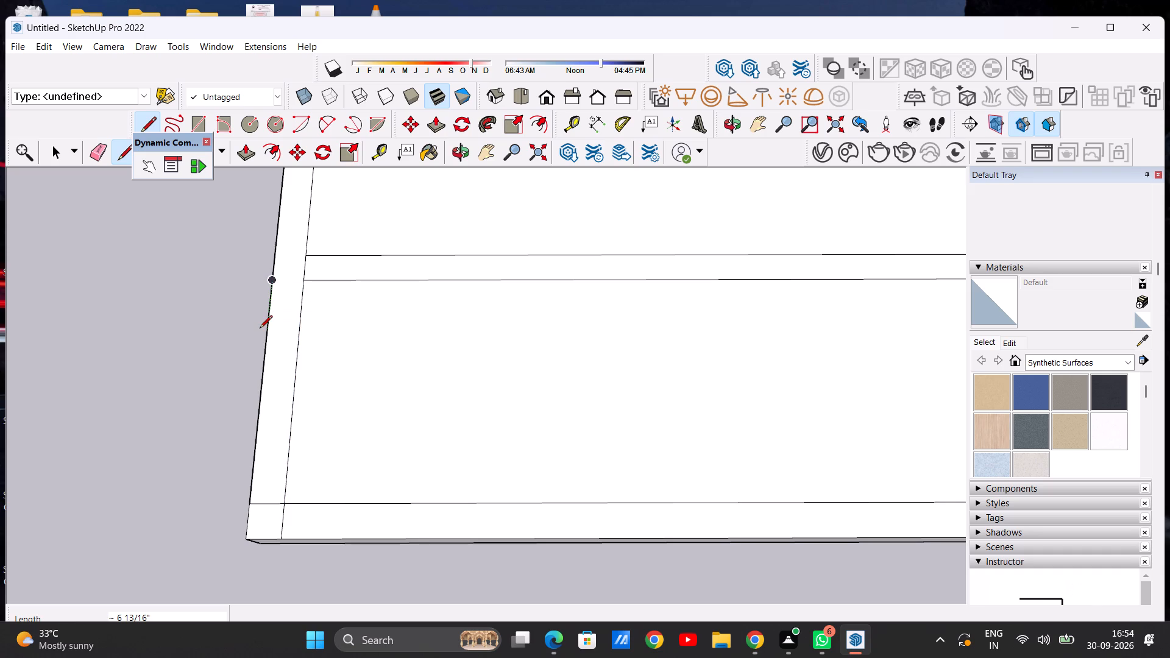
Draw a line across the left border strip, extending the dividing strip's front line to the slab's left edge.
scroll(237, 138, "up", 7)
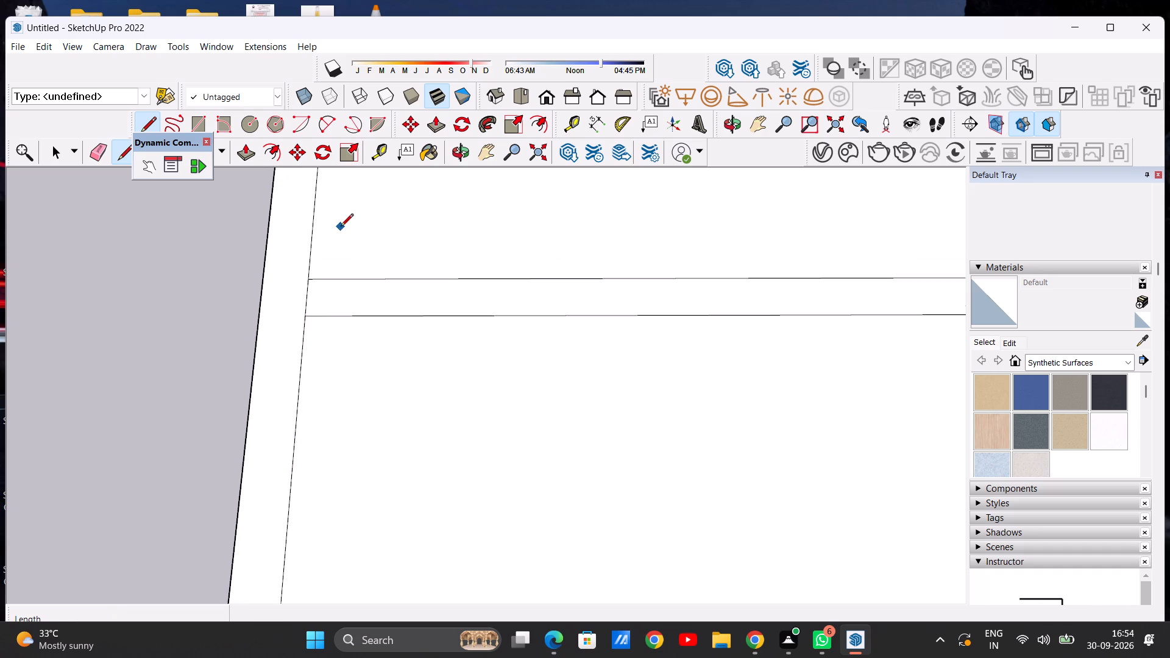
scroll(260, 306, "up", 7)
left_click(352, 326)
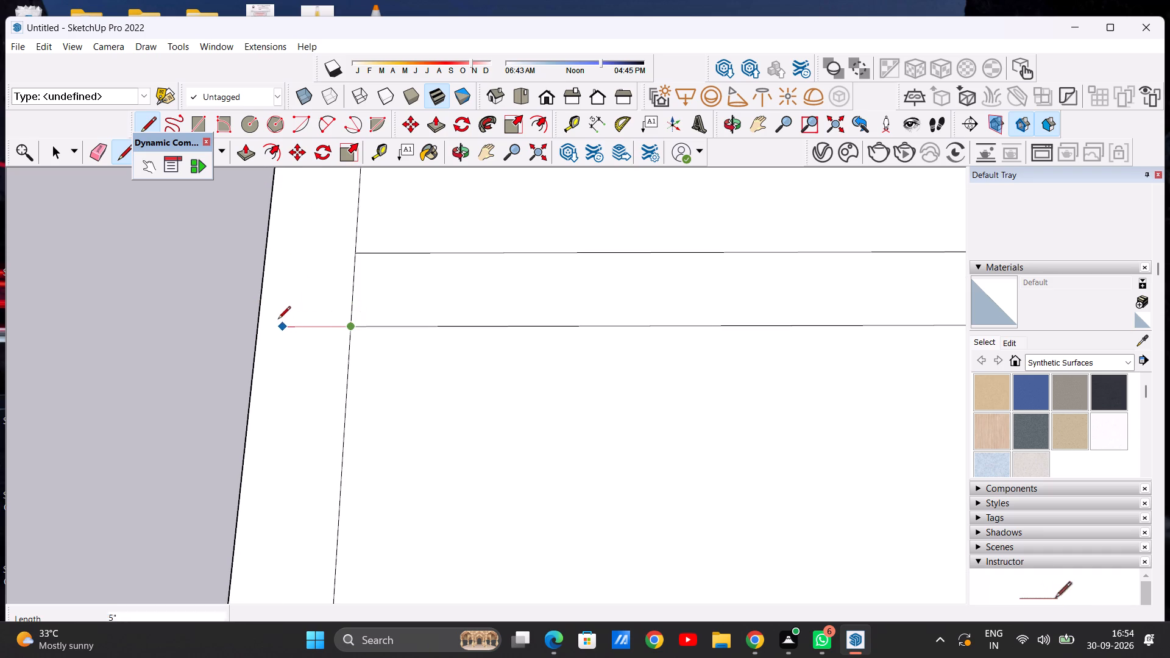
left_click(259, 320)
Trace a short line about 1/8" long on the slab's left edge from the new line's end to restore the missing faces.
scroll(260, 323, "up", 9)
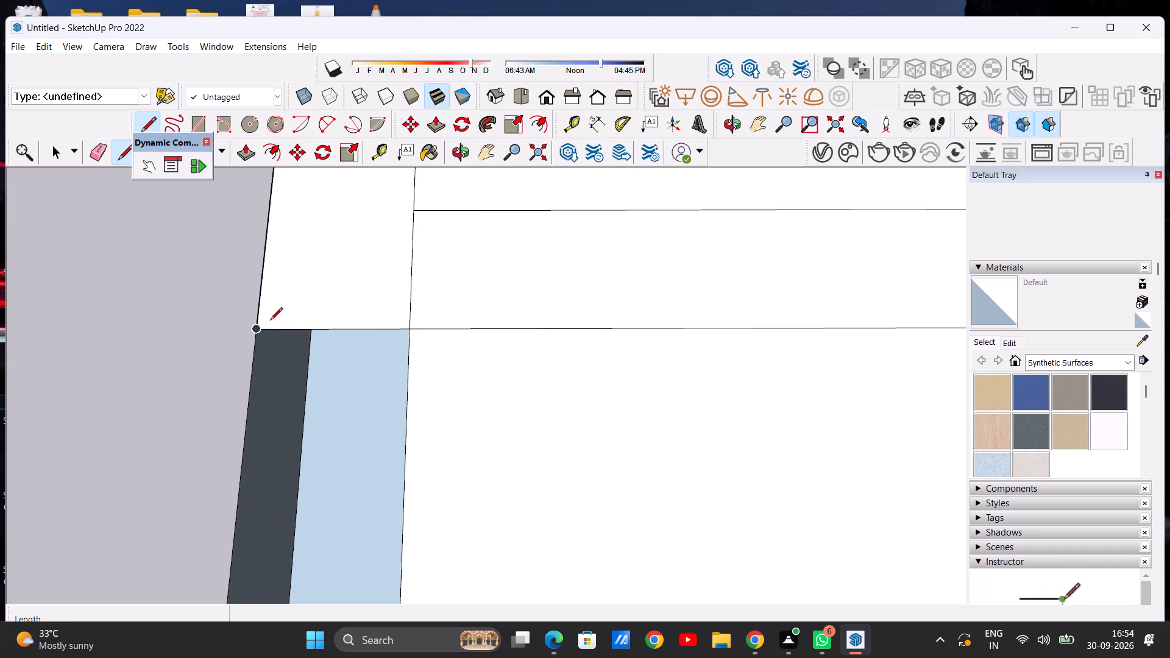
scroll(270, 321, "up", 11)
scroll(222, 364, "up", 15)
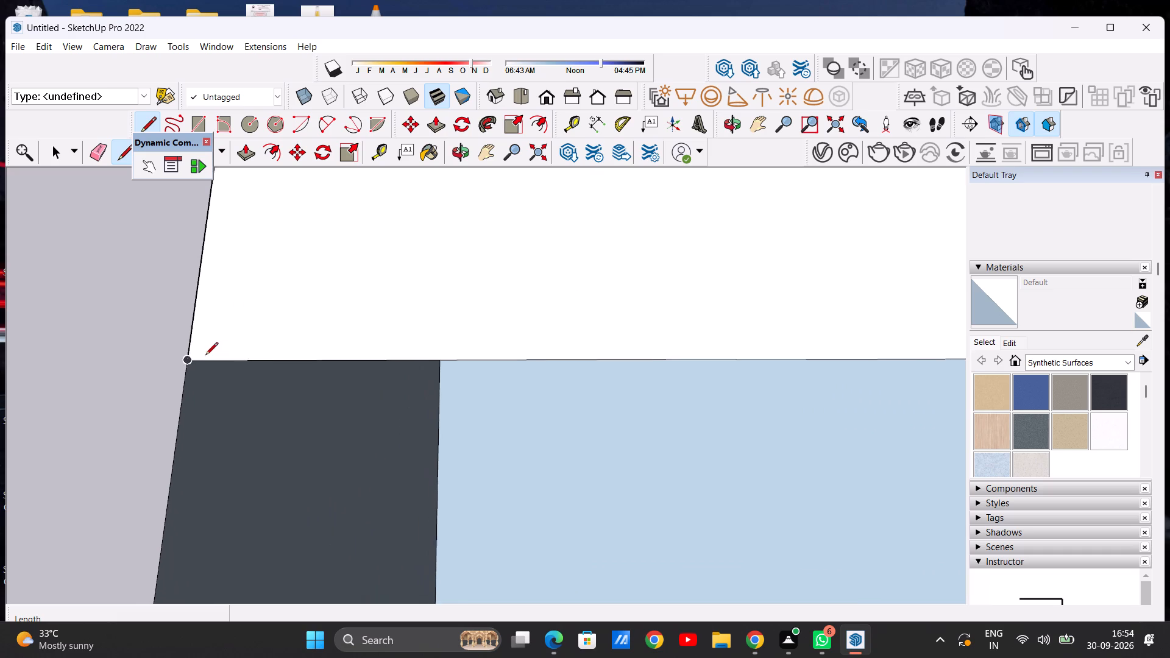
scroll(205, 356, "up", 20)
scroll(205, 356, "up", 5)
scroll(180, 365, "down", 9)
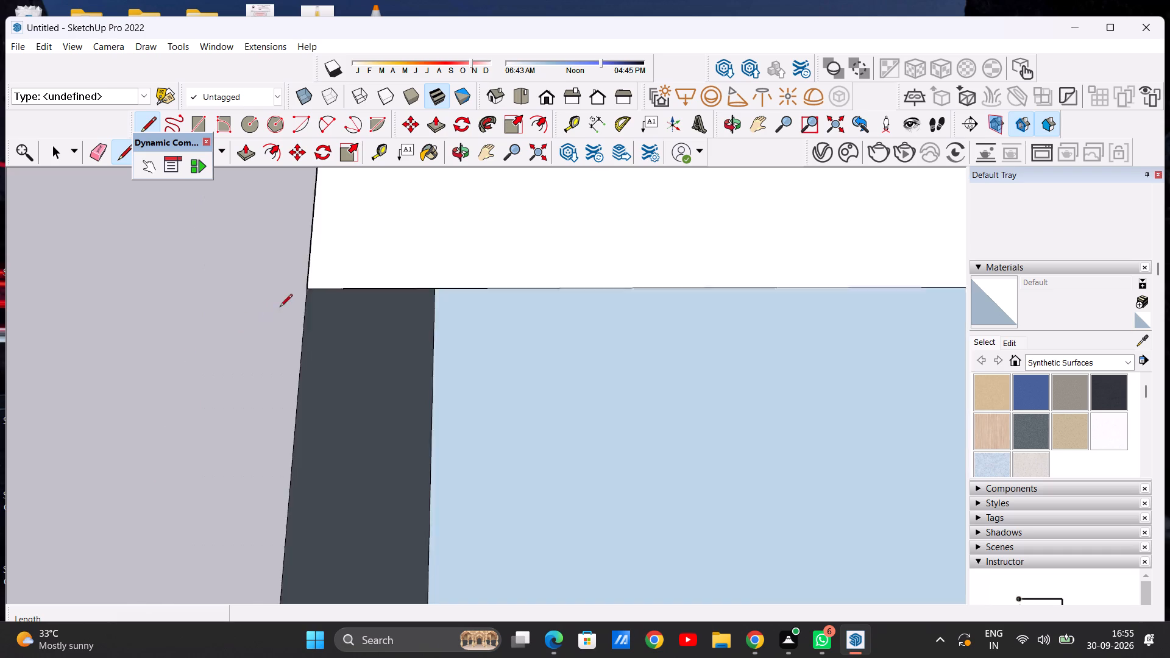
scroll(280, 308, "down", 20)
scroll(280, 308, "down", 20)
scroll(280, 308, "down", 7)
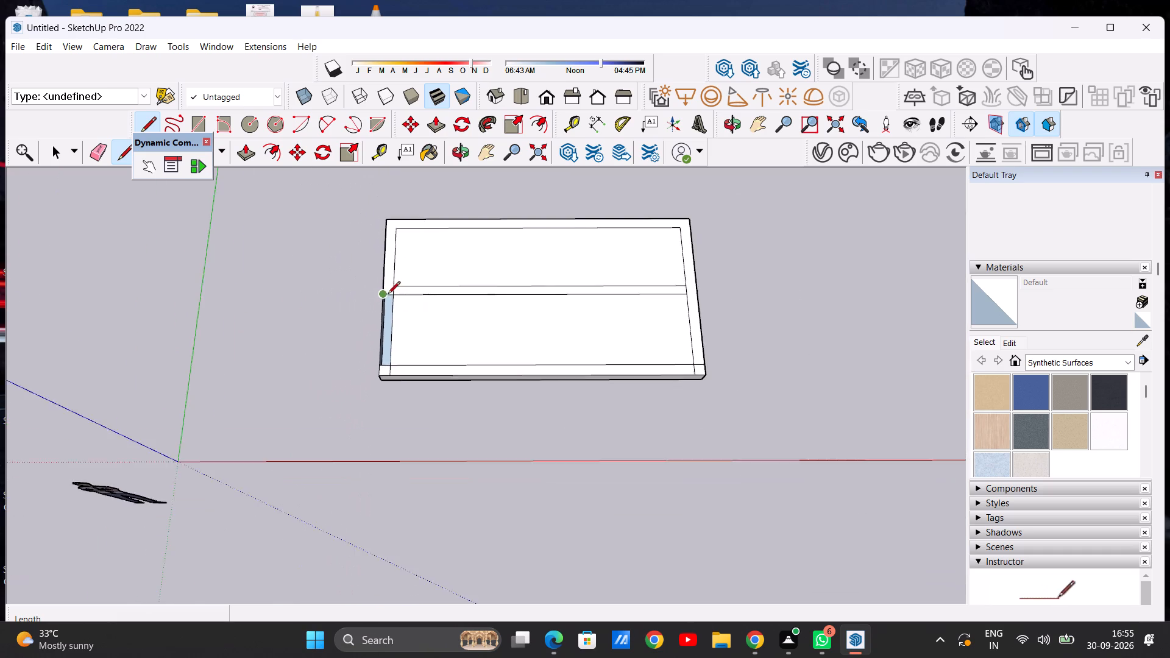
scroll(385, 295, "up", 18)
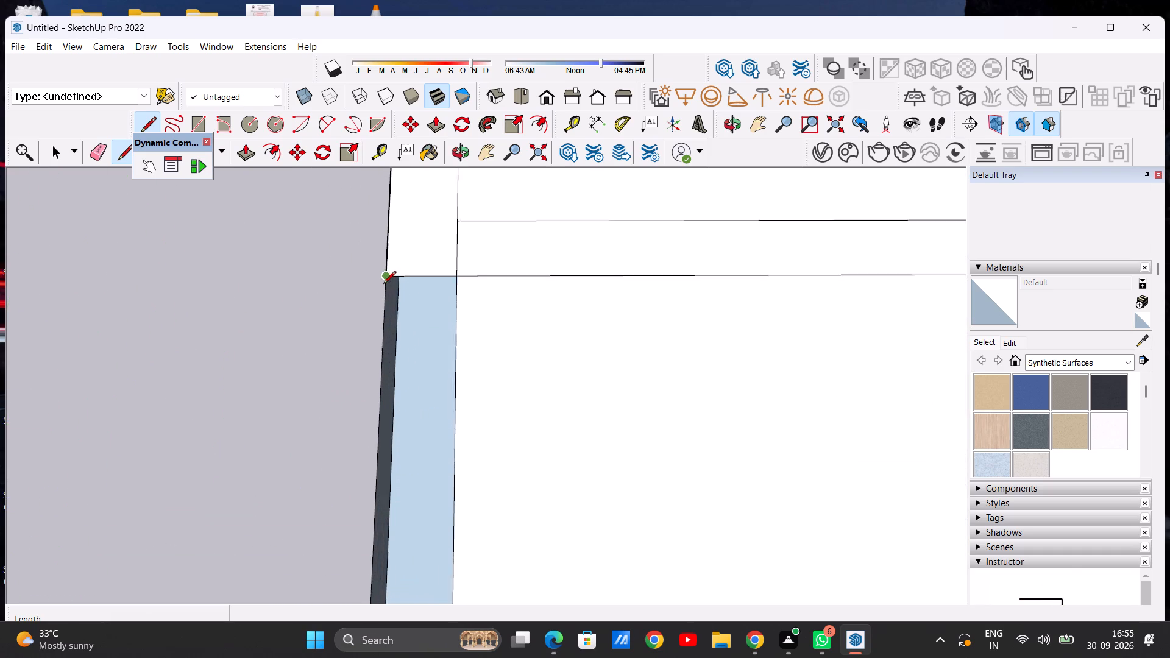
scroll(383, 285, "up", 20)
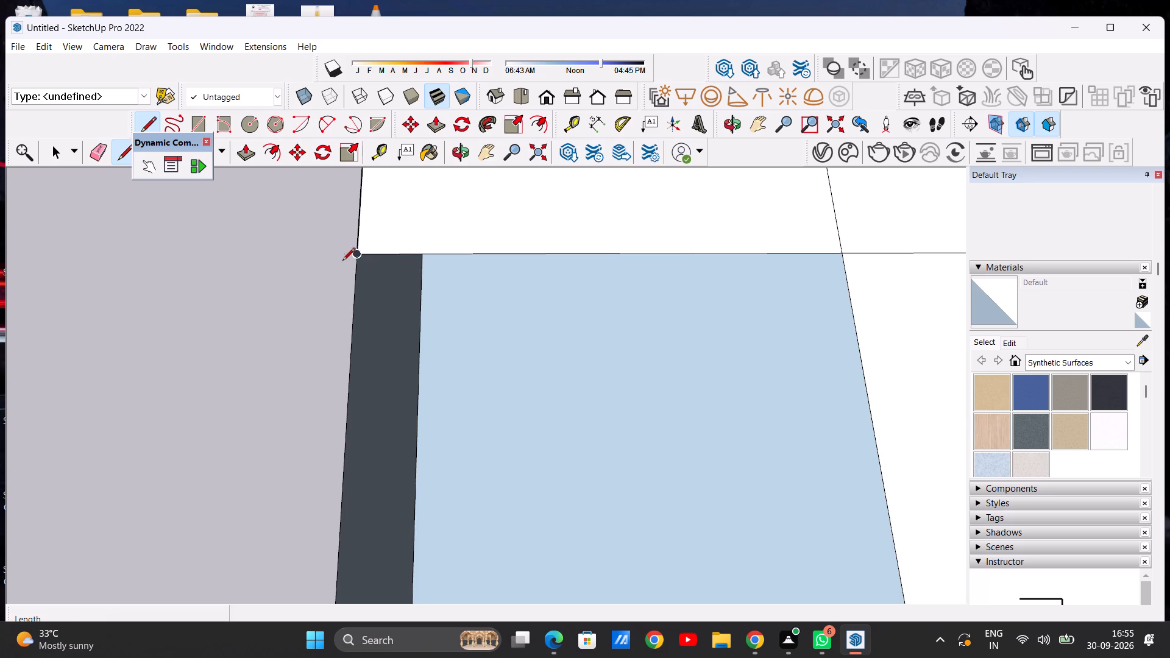
scroll(357, 256, "up", 14)
left_click(356, 252)
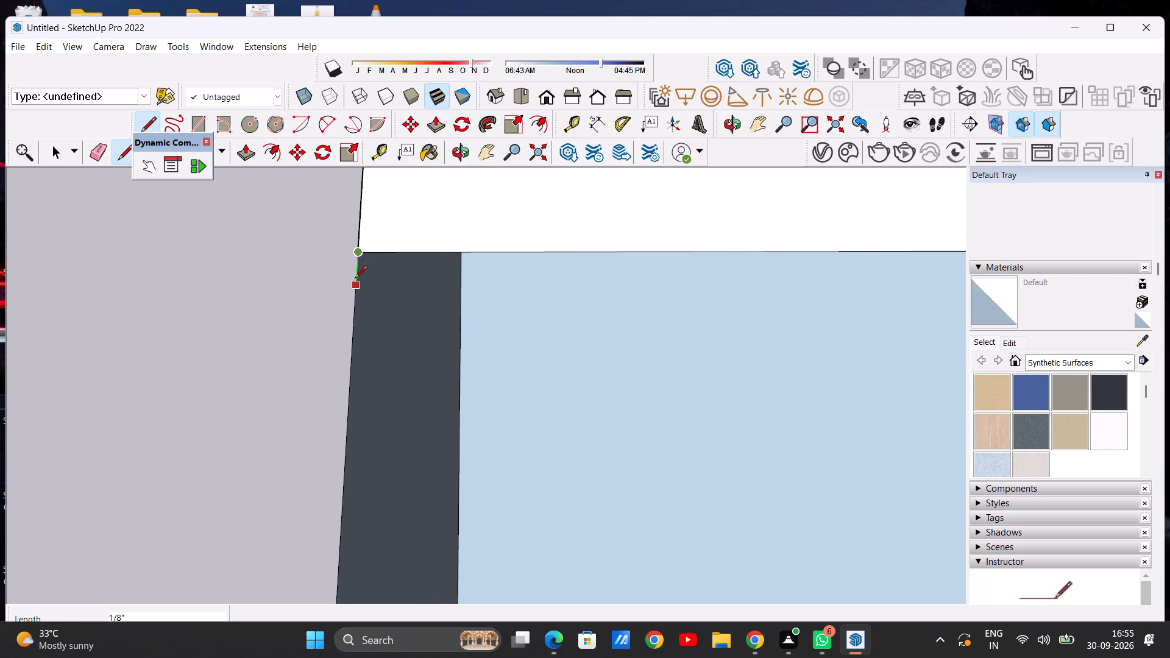
left_click(352, 286)
scroll(433, 253, "down", 6)
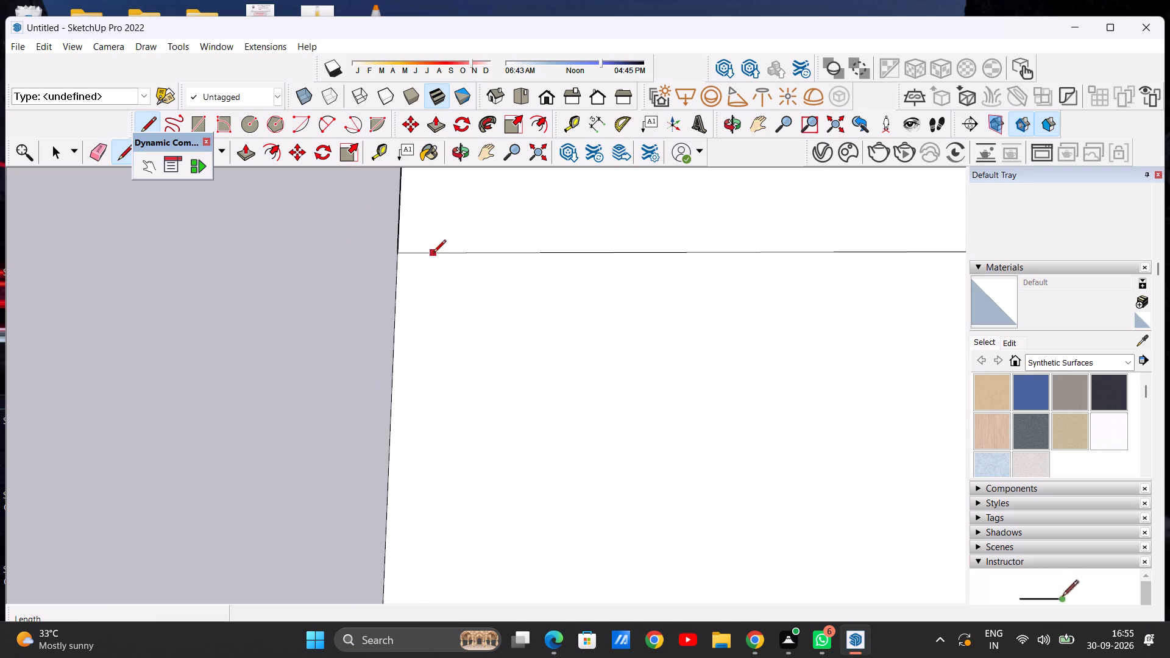
scroll(433, 253, "down", 16)
key("space")
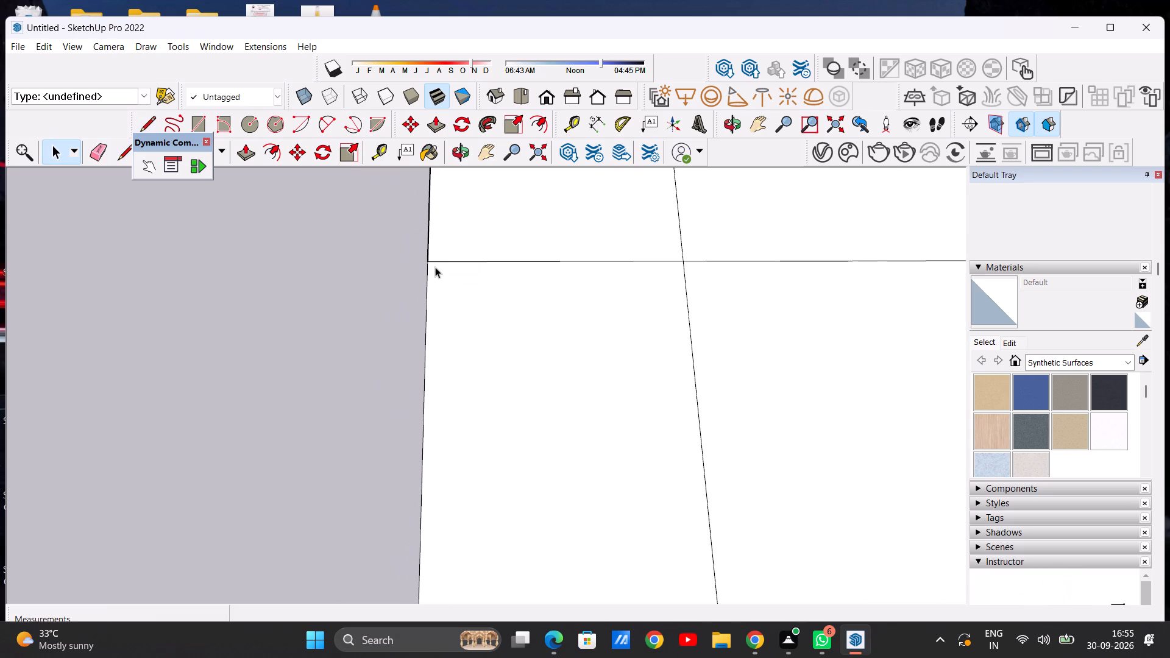
Examine the slab's left side and the point where the extended dividing line meets its edge.
scroll(463, 298, "down", 19)
middle_click_drag(480, 327, 549, 280)
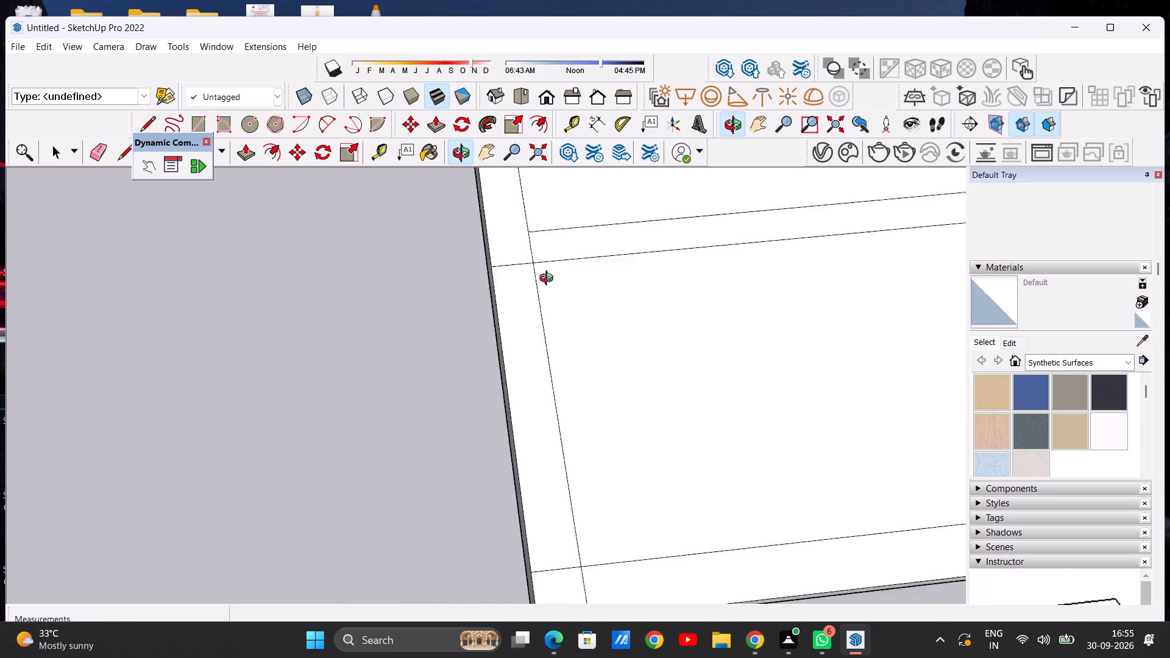
middle_click_drag(549, 280, 548, 163)
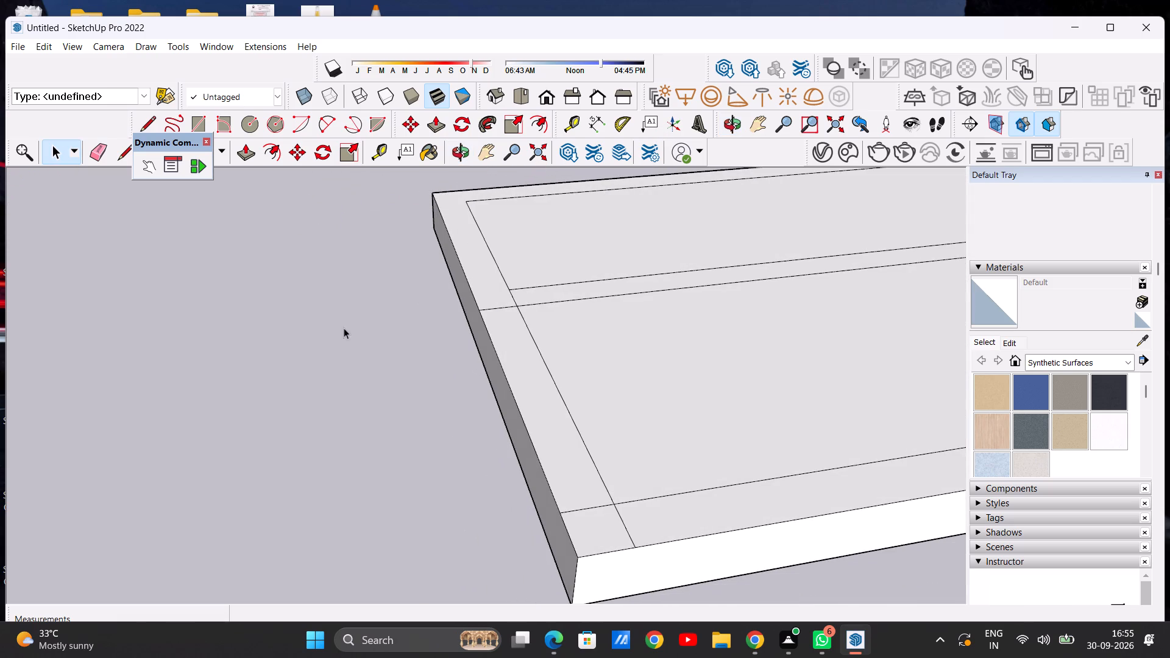
scroll(424, 313, "up", 6)
scroll(536, 291, "up", 7)
scroll(489, 362, "up", 8)
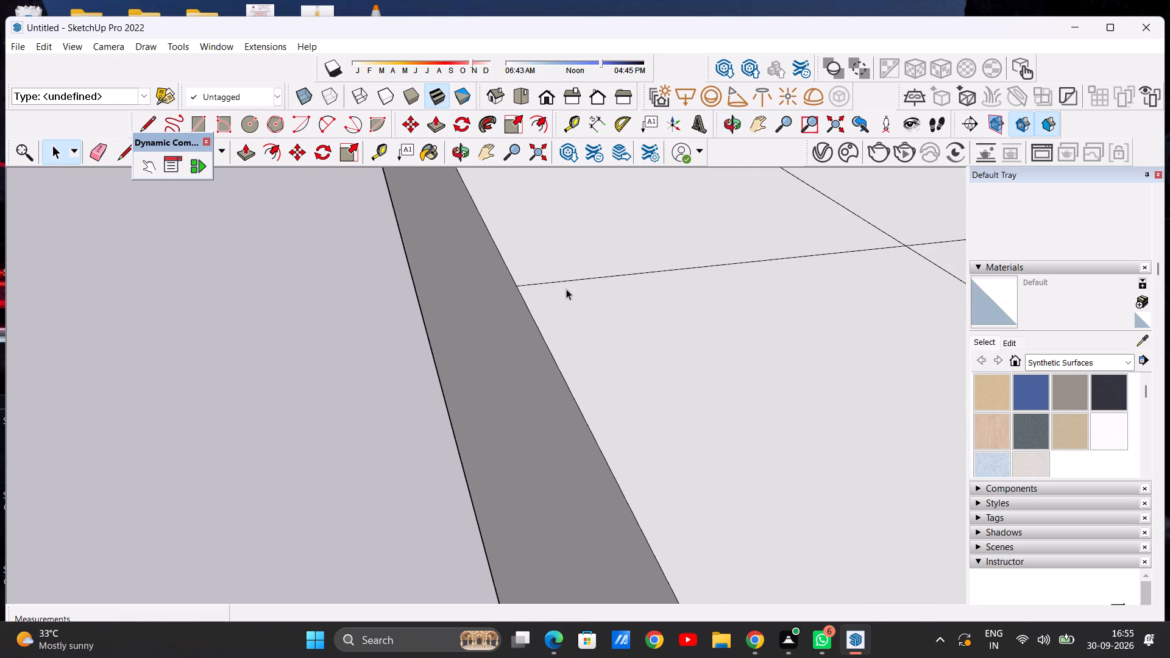
scroll(558, 289, "up", 7)
scroll(516, 283, "up", 14)
scroll(505, 275, "up", 10)
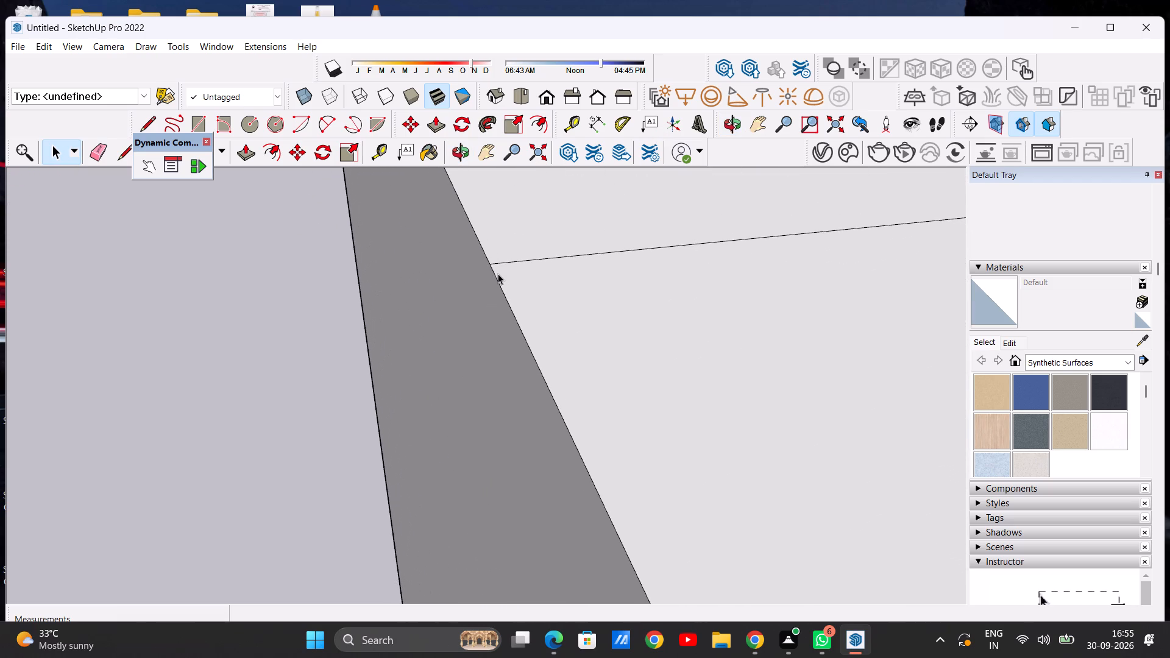
scroll(498, 274, "up", 5)
scroll(447, 287, "down", 20)
scroll(454, 315, "up", 1)
scroll(454, 315, "down", 20)
scroll(454, 315, "down", 4)
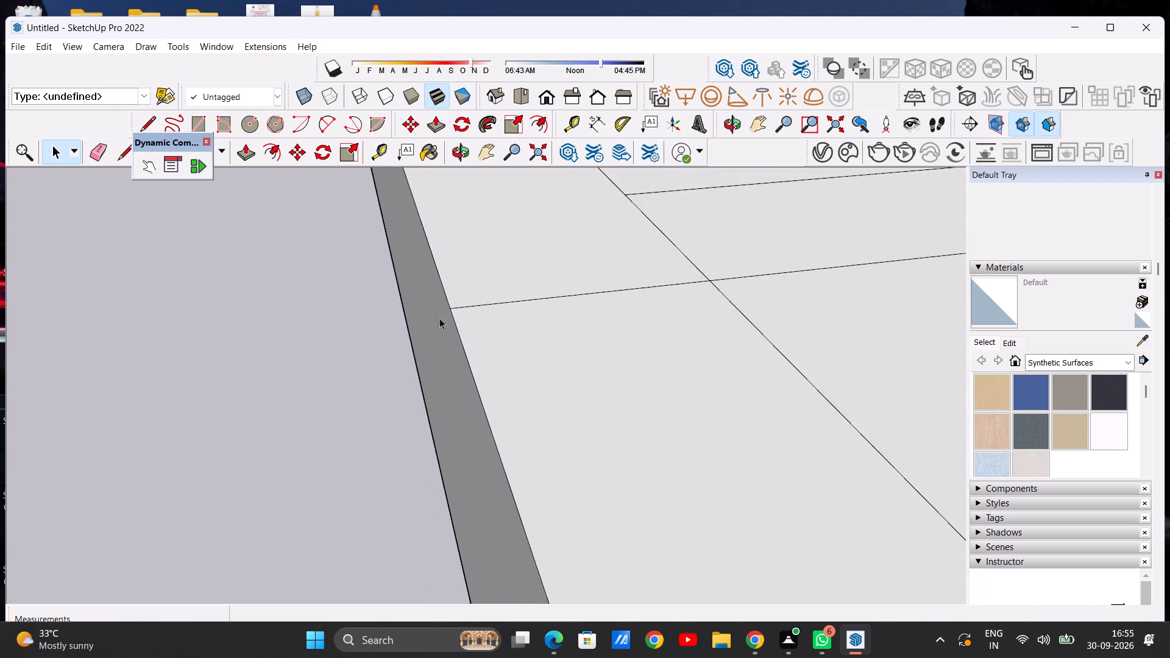
scroll(439, 318, "down", 20)
scroll(439, 318, "down", 7)
middle_click_drag(584, 306, 506, 348)
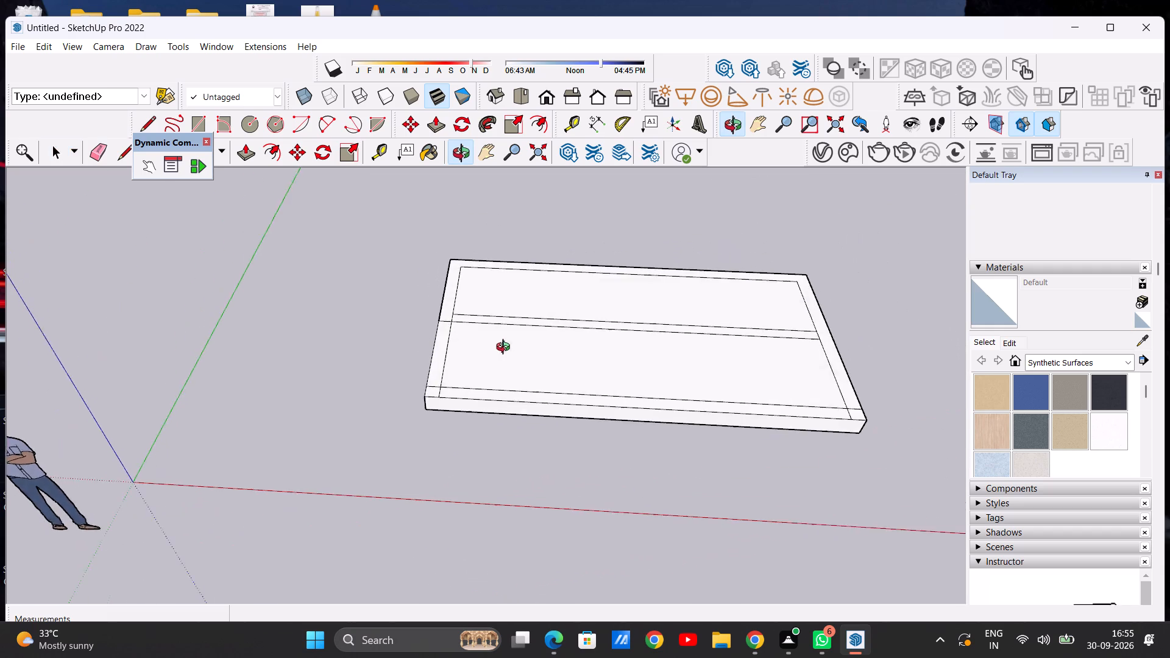
middle_click_drag(506, 348, 508, 373)
Draw a line about 6 13/16" long from the dividing strip's front-right corner to the slab's right edge.
scroll(889, 330, "up", 6)
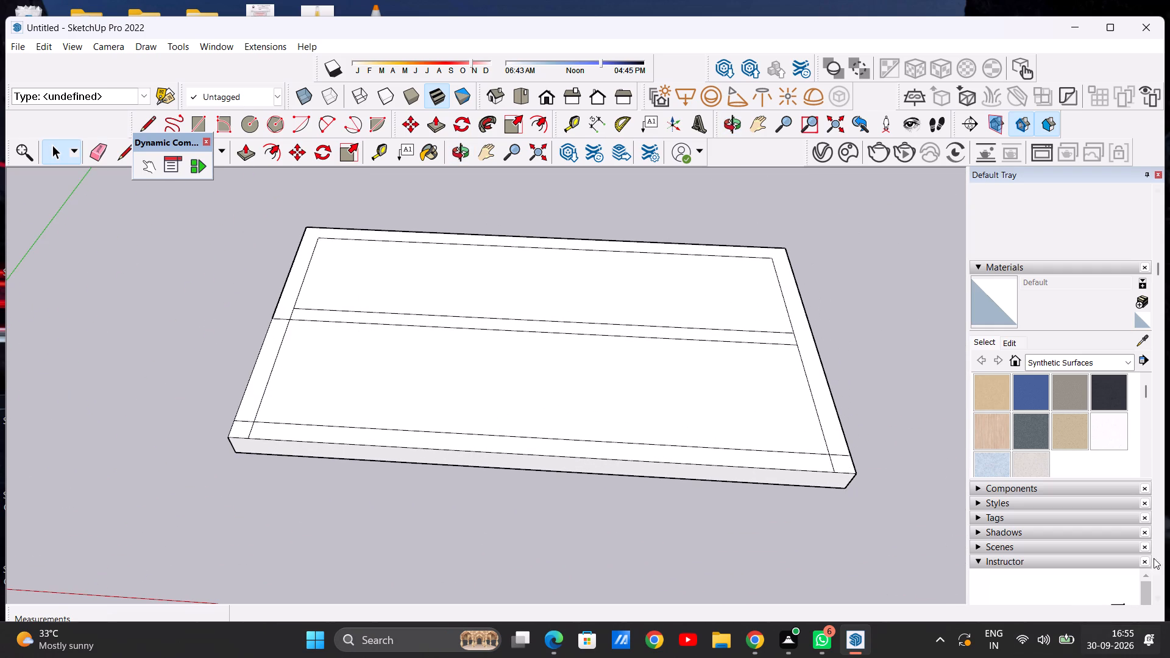
scroll(967, 490, "up", 1)
scroll(880, 335, "up", 8)
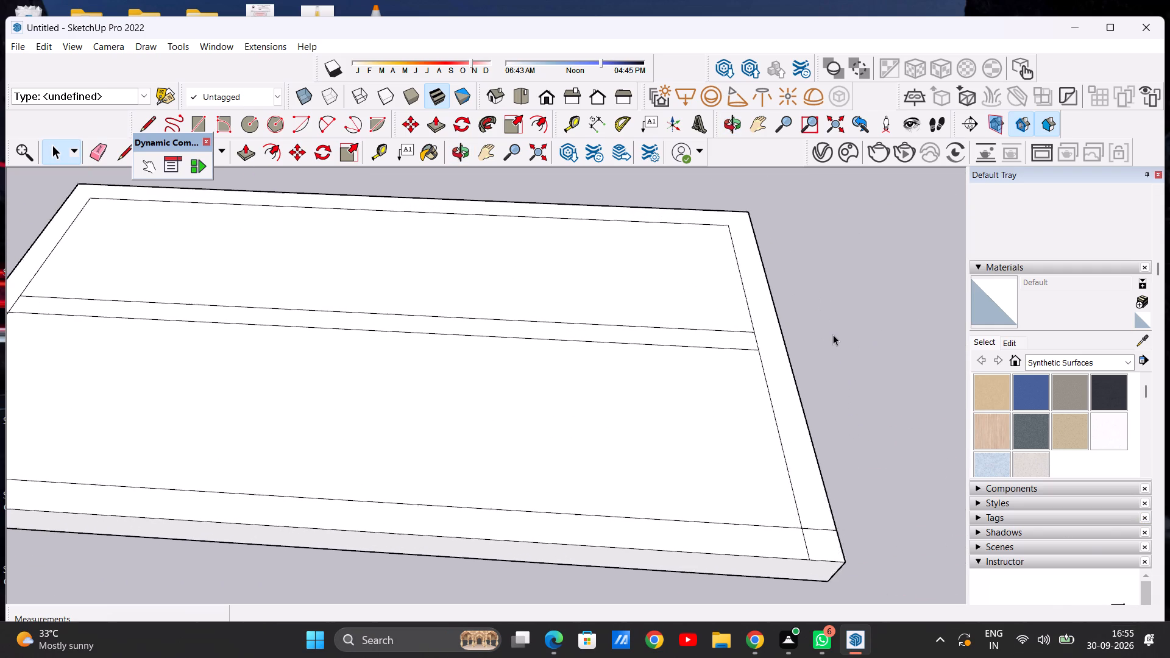
scroll(833, 334, "up", 6)
key("l")
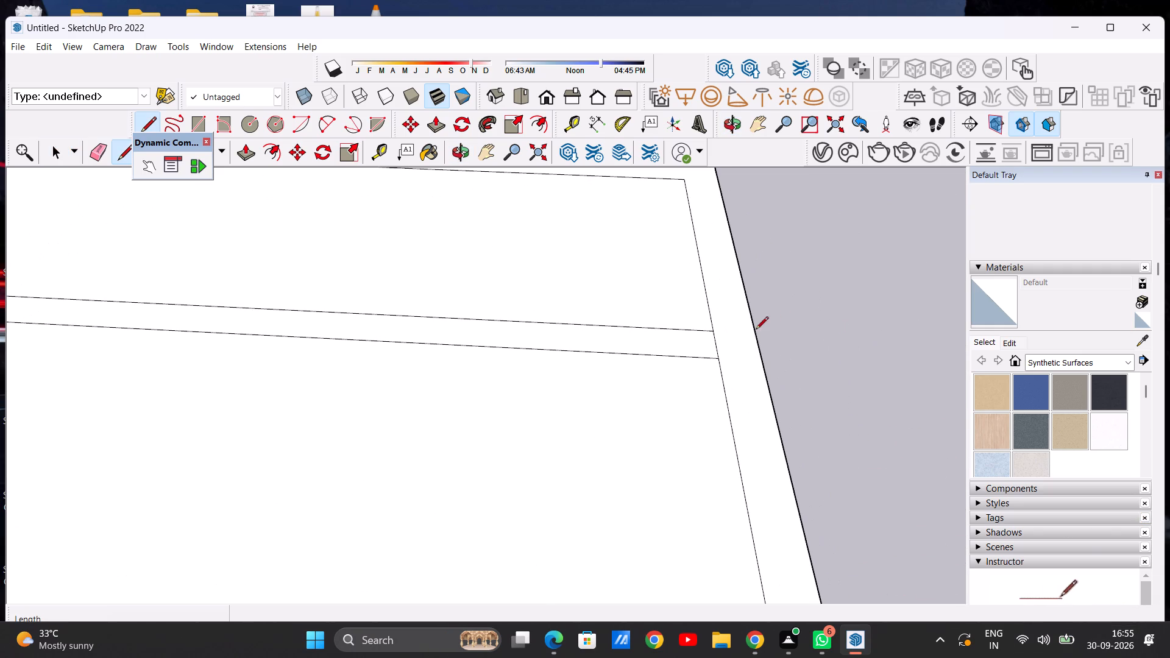
scroll(721, 348, "up", 13)
left_click(696, 369)
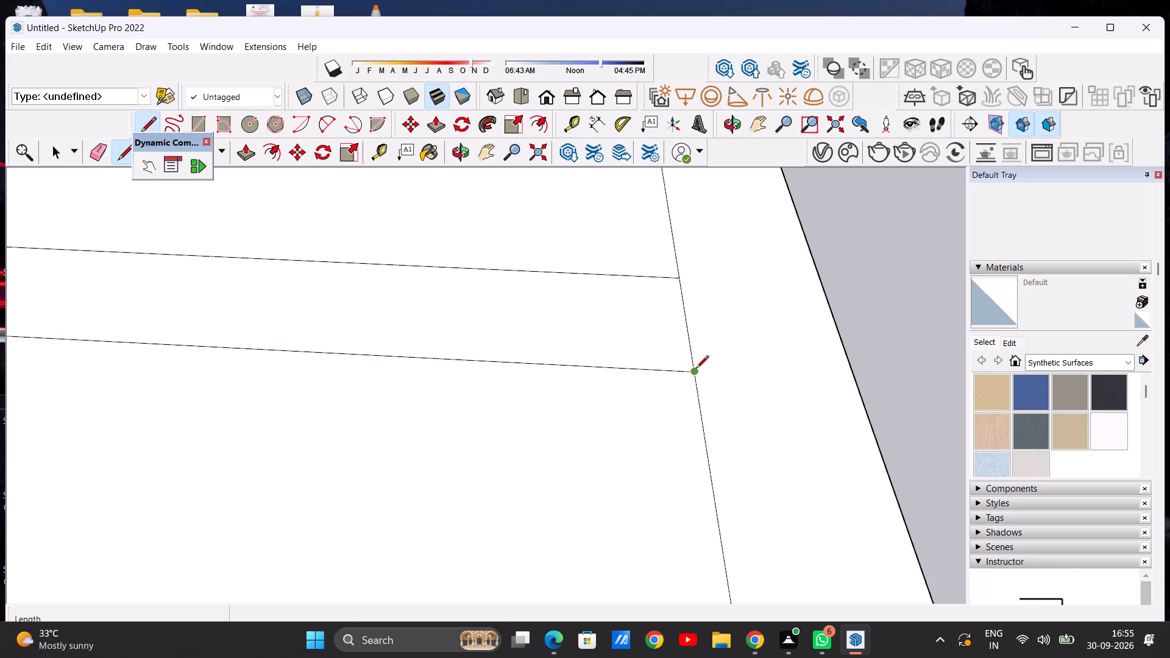
left_click(852, 381)
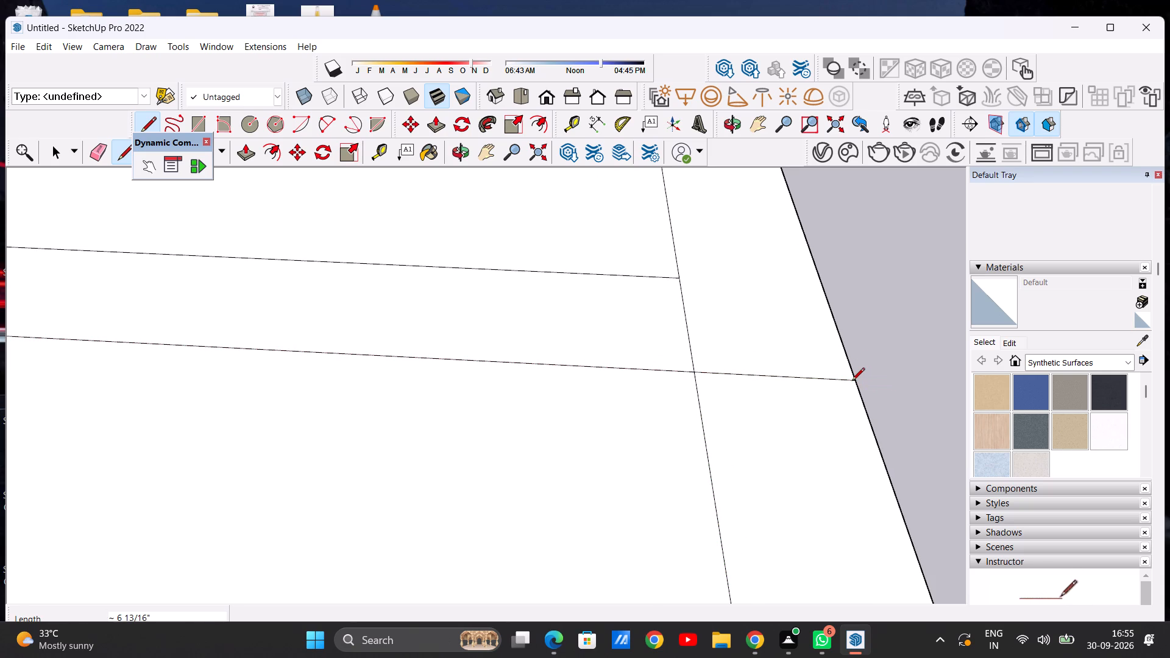
key("space")
Examine the slab's top face and its border divisions from several angles and distances.
scroll(754, 361, "down", 14)
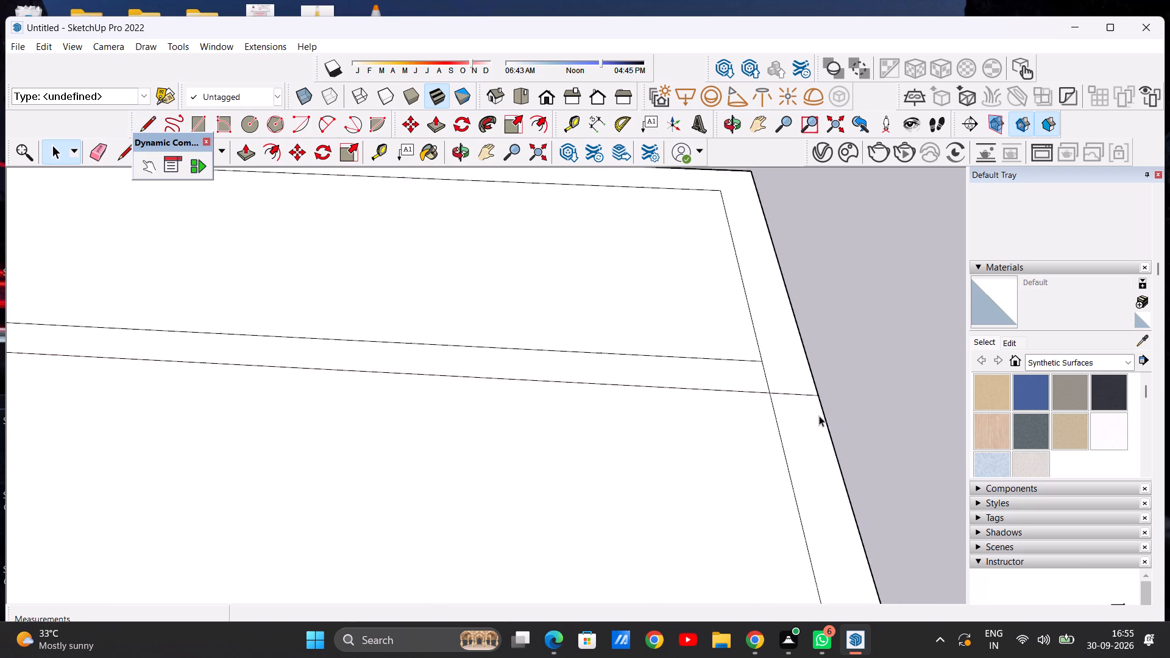
scroll(819, 416, "down", 18)
middle_click_drag(428, 369, 422, 416)
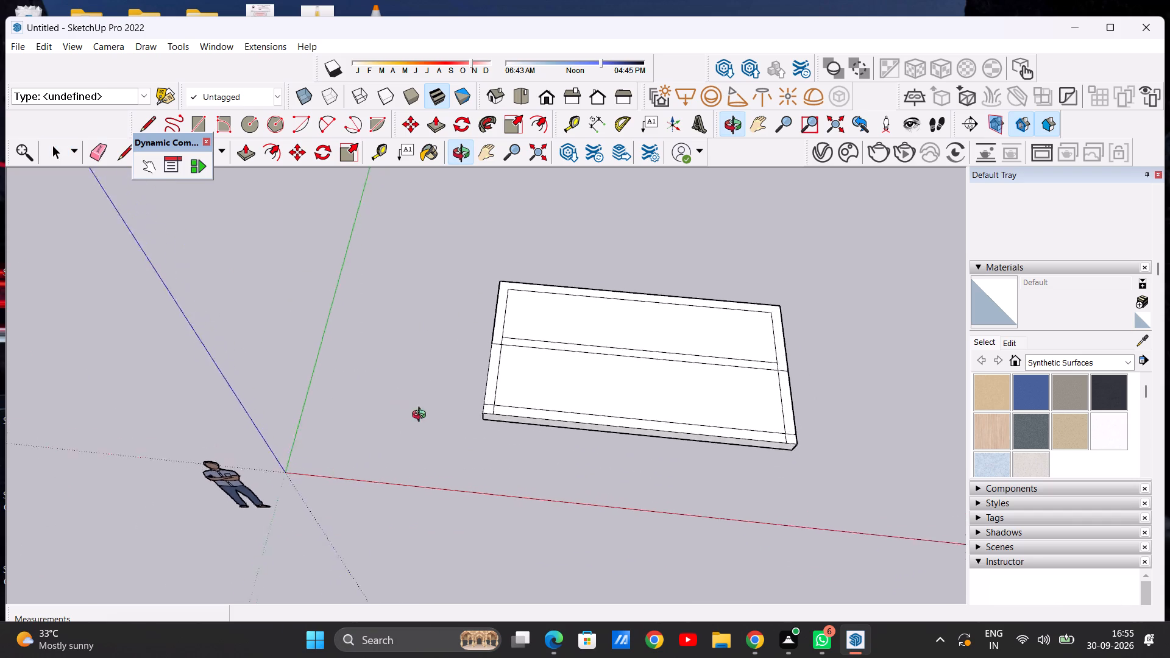
middle_click_drag(422, 416, 444, 451)
scroll(469, 432, "up", 8)
middle_click_drag(500, 436, 480, 354)
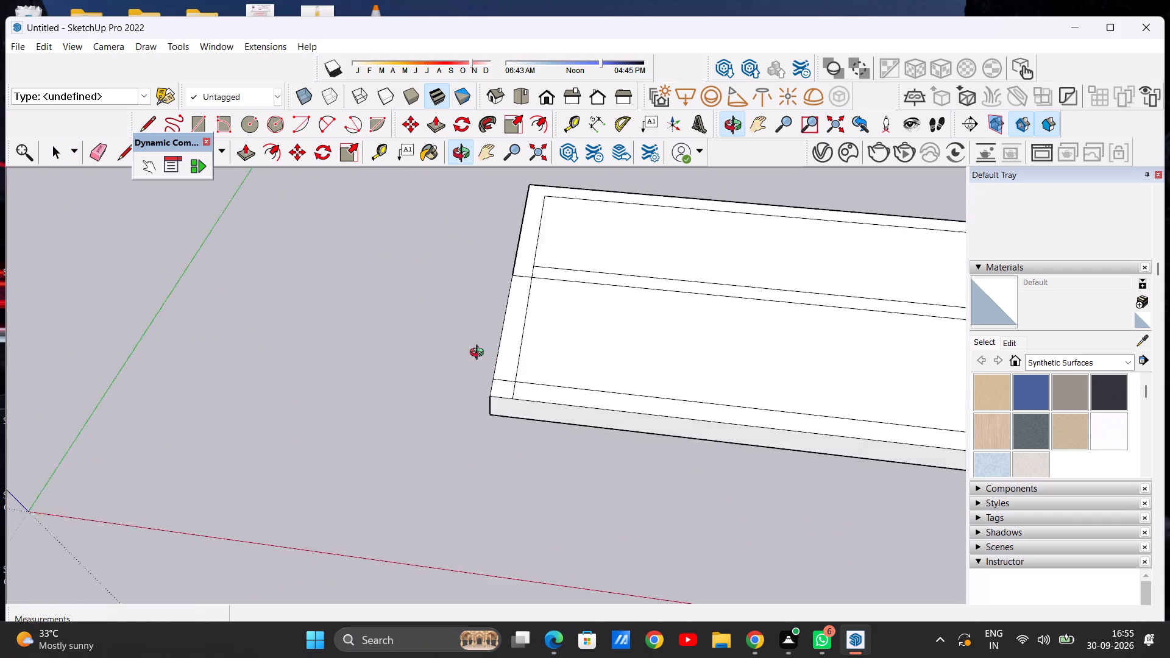
middle_click_drag(480, 354, 514, 397)
scroll(473, 408, "down", 6)
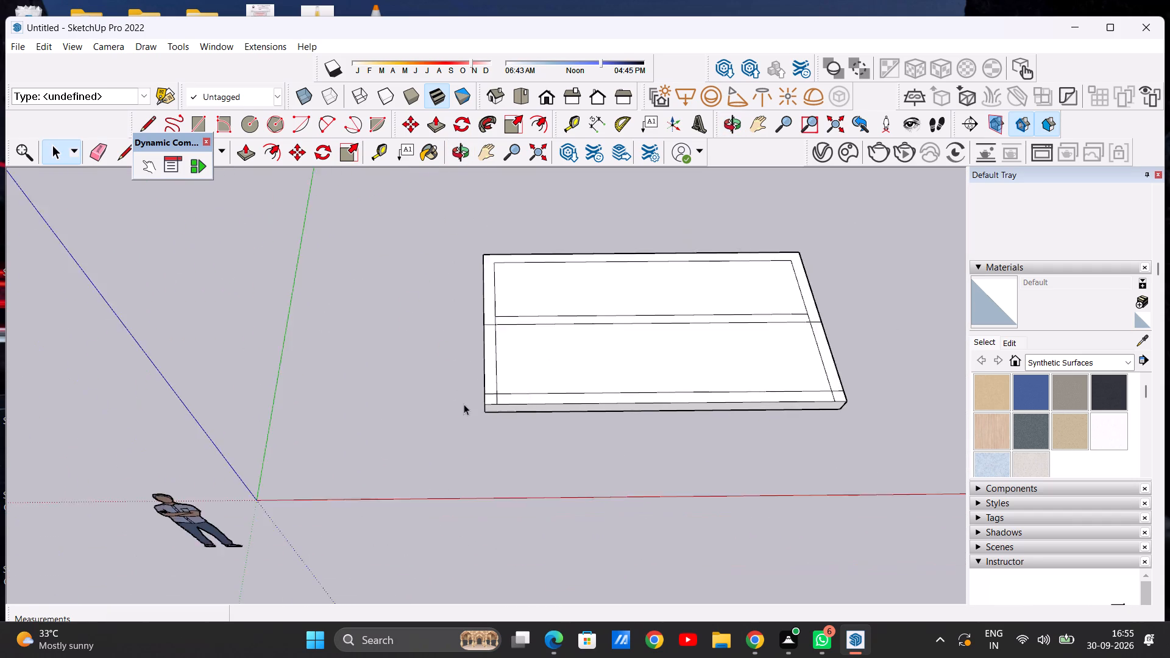
scroll(464, 404, "down", 5)
scroll(487, 367, "up", 9)
scroll(435, 369, "down", 6)
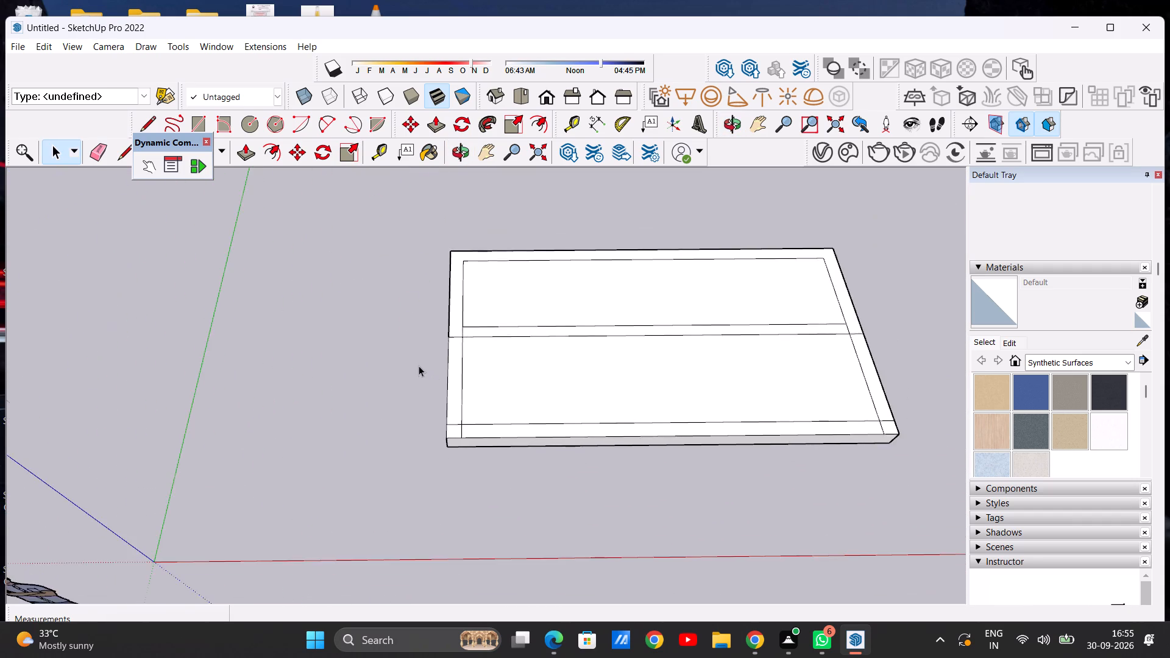
scroll(419, 366, "down", 2)
scroll(470, 377, "up", 1)
scroll(448, 373, "down", 2)
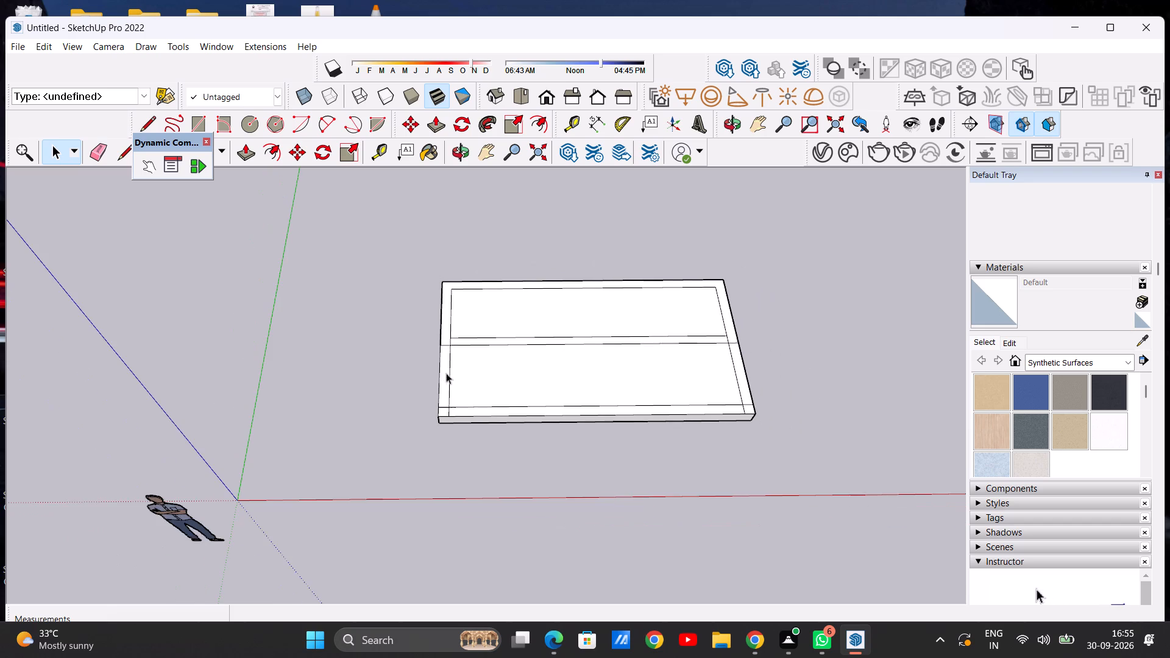
scroll(649, 381, "up", 2)
scroll(586, 367, "up", 1)
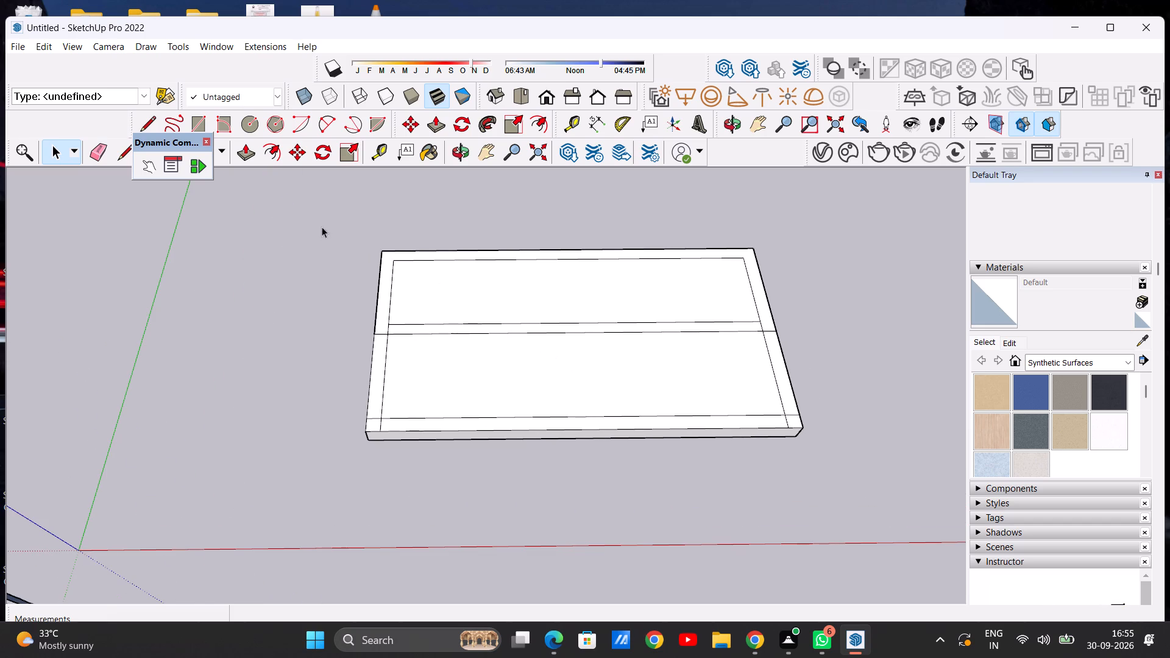
Push/Pull the U-shaped border around the slab's rear half upward 10' to form the back and side walls.
left_click(248, 149)
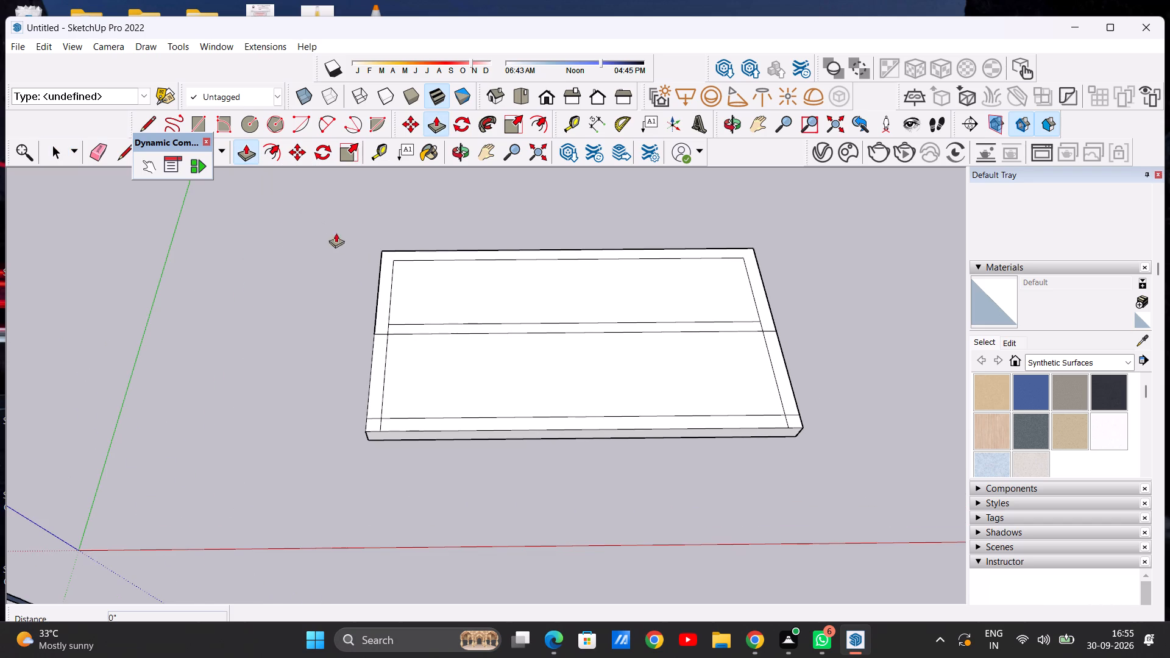
scroll(374, 361, "up", 7)
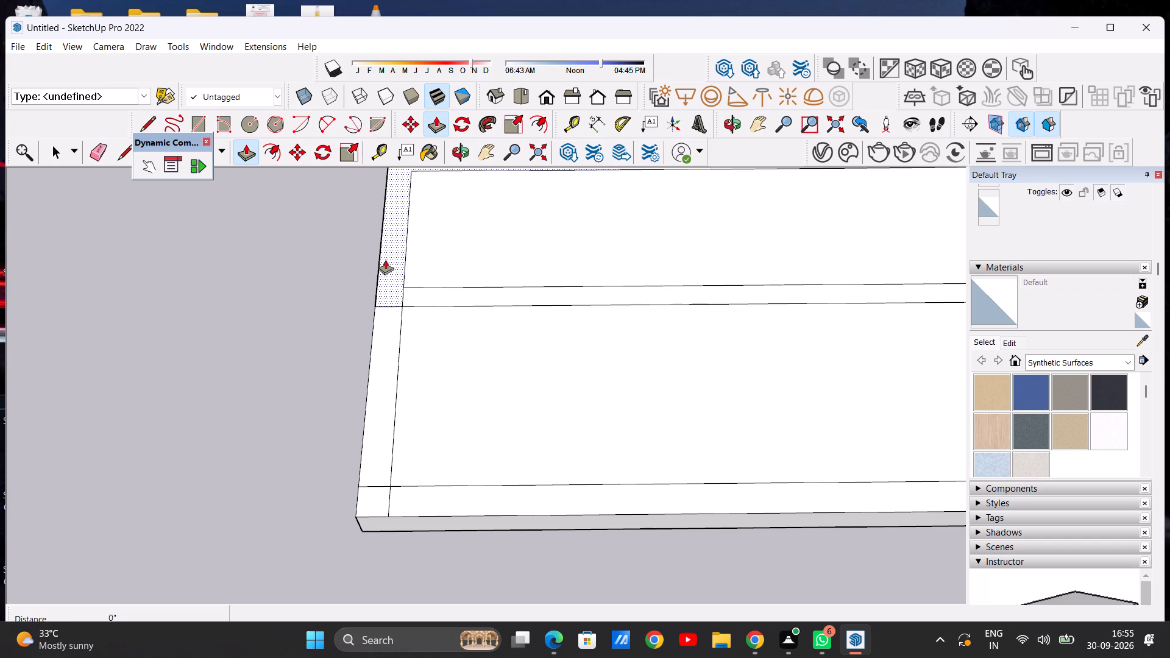
left_click(388, 275)
scroll(399, 242, "down", 2)
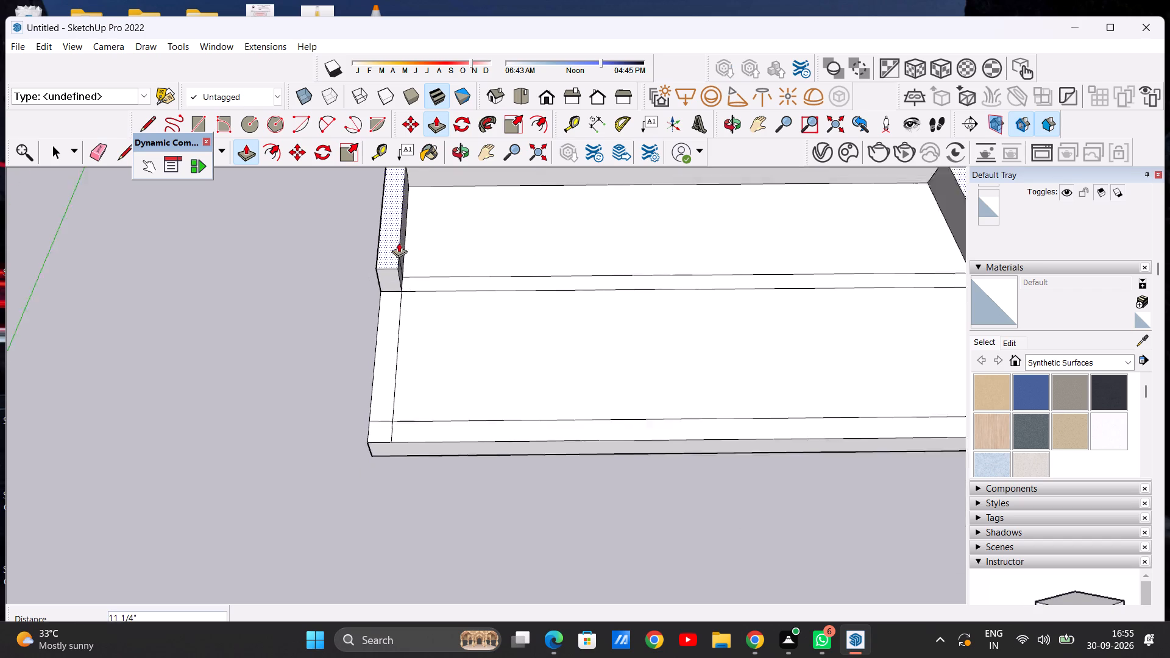
scroll(399, 242, "down", 10)
type("10'")
key("Return")
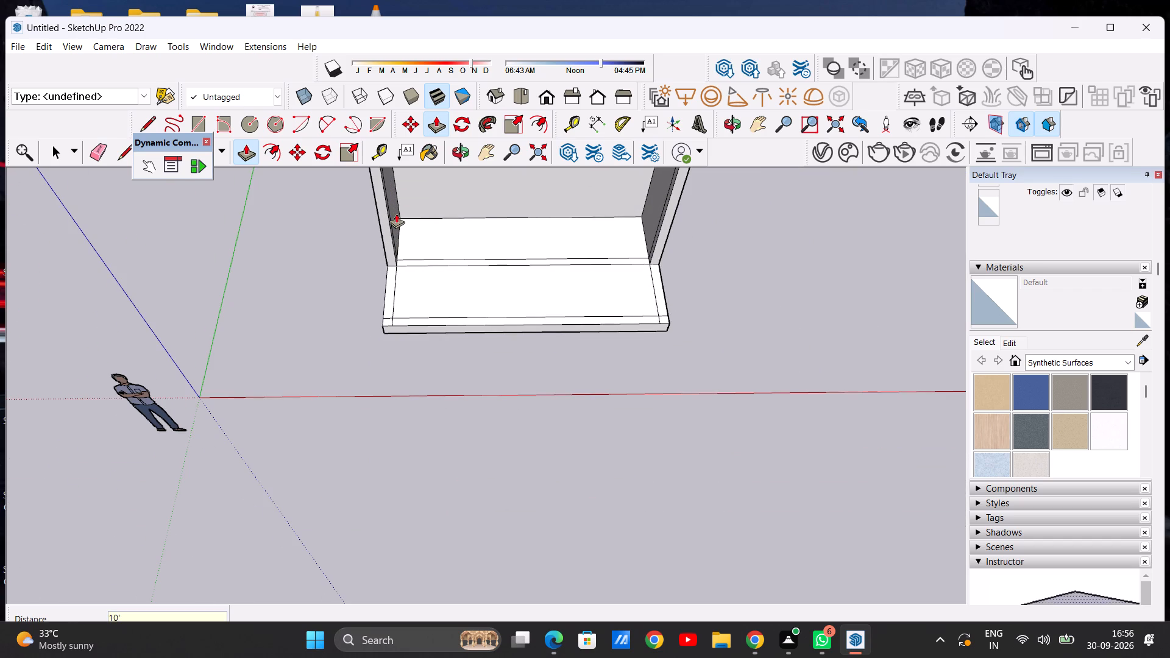
key("space")
Examine the raised back and side walls and the slab's top face from the front and from above.
scroll(427, 310, "down", 6)
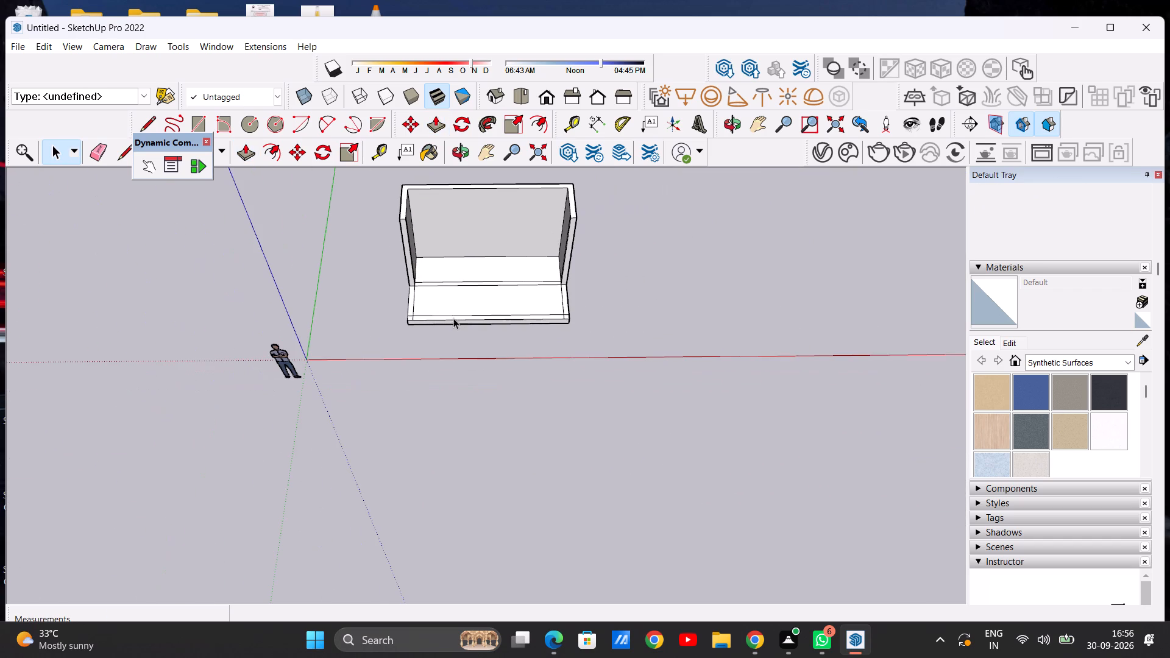
middle_click_drag(470, 231, 487, 144)
middle_click_drag(459, 313, 603, 209)
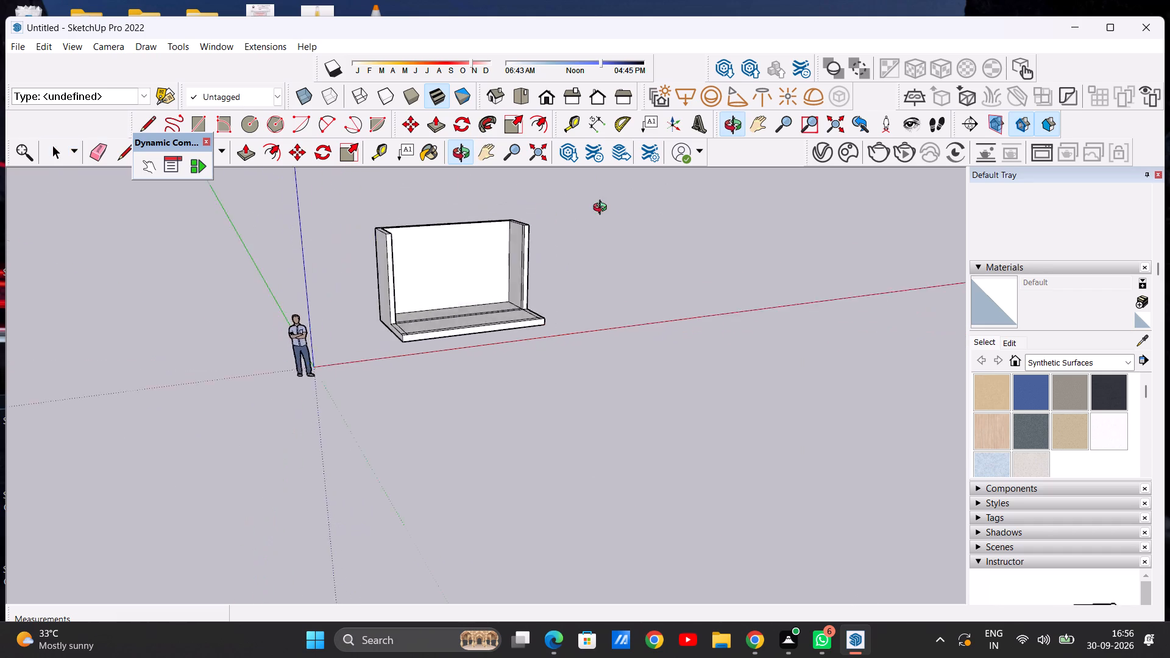
middle_click_drag(603, 209, 502, 210)
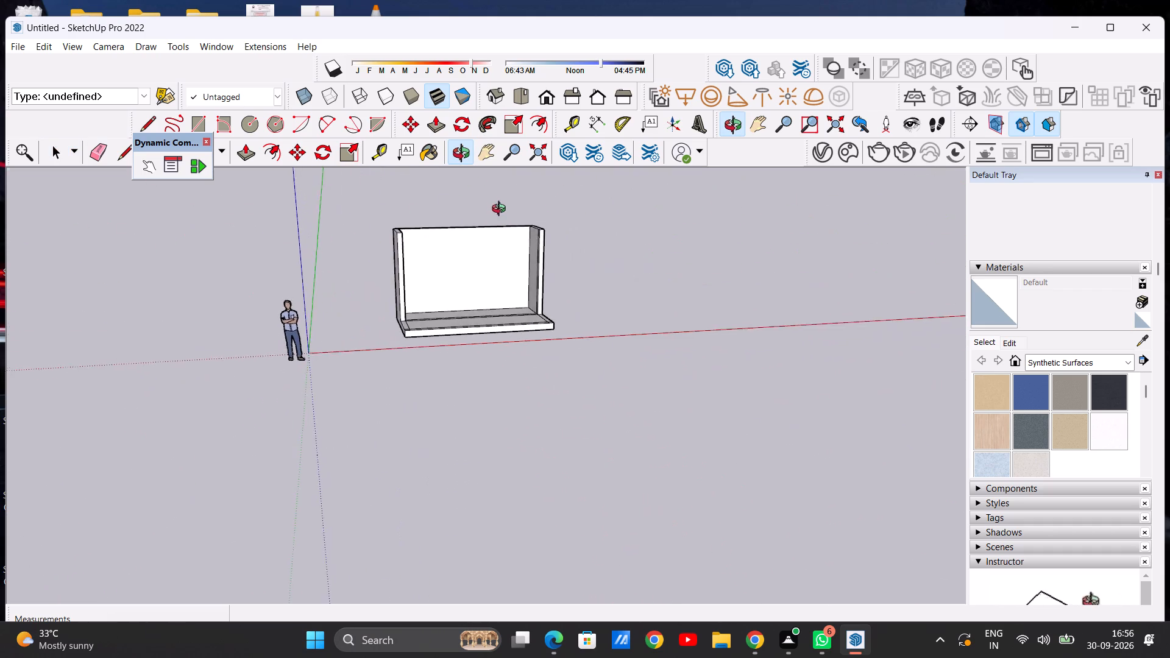
middle_click_drag(502, 210, 478, 180)
middle_click_drag(473, 184, 425, 227)
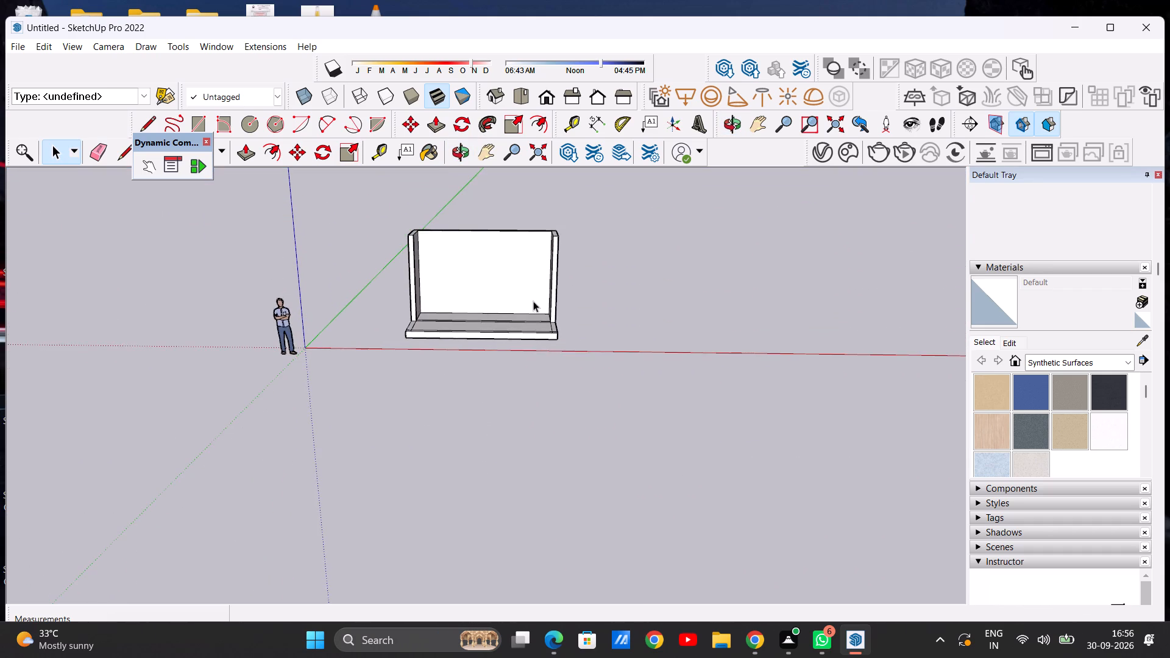
scroll(534, 302, "up", 8)
scroll(442, 316, "up", 5)
scroll(455, 319, "down", 7)
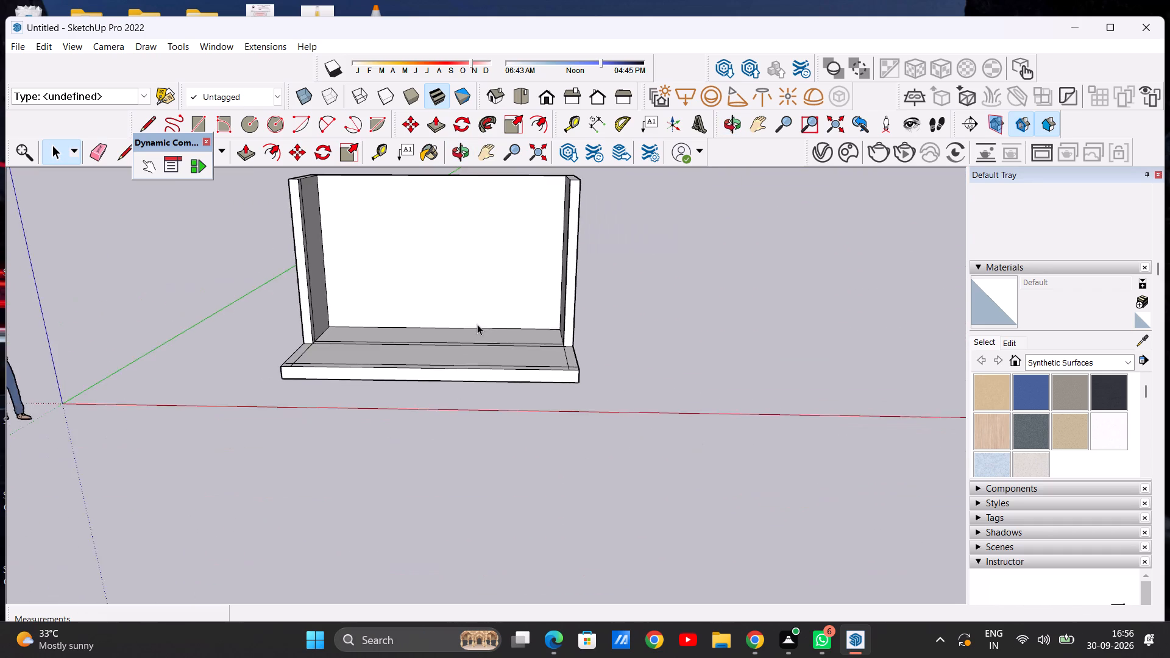
scroll(477, 324, "down", 2)
middle_click_drag(477, 325, 486, 285)
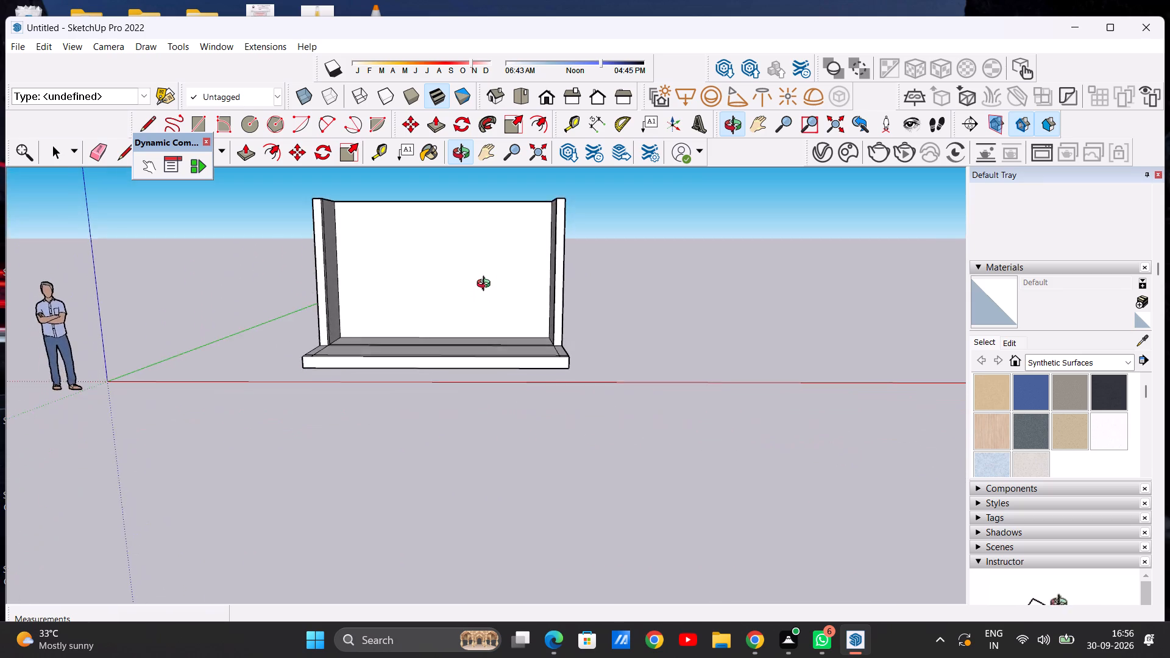
middle_click_drag(486, 285, 471, 520)
scroll(538, 330, "up", 4)
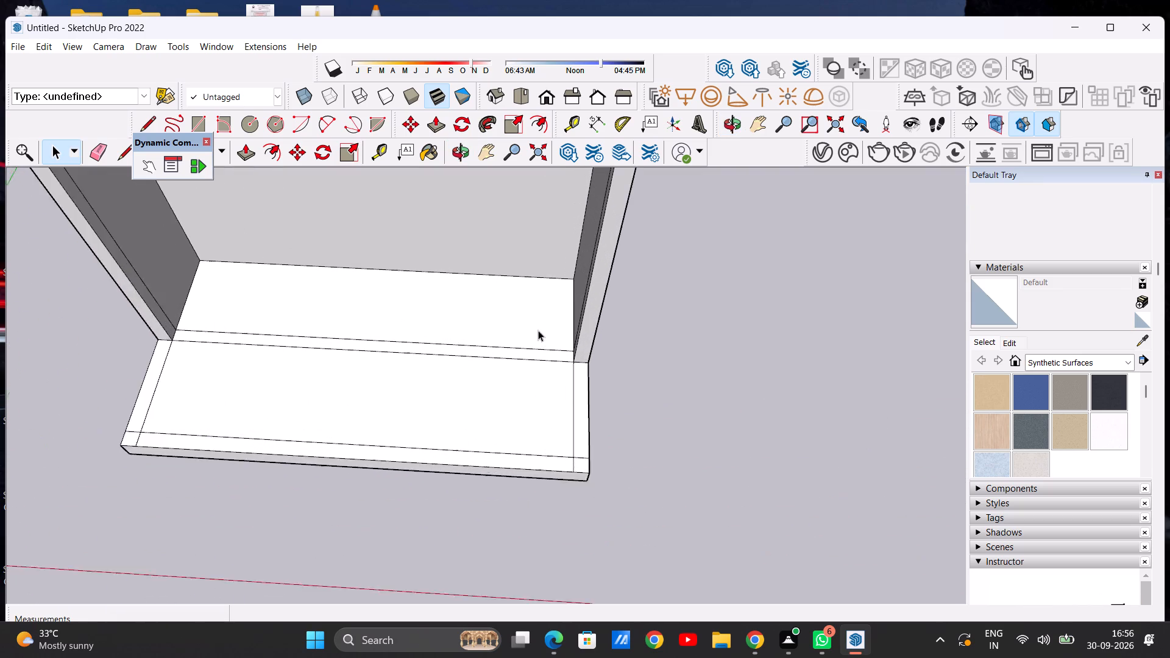
scroll(538, 330, "up", 2)
scroll(573, 336, "down", 4)
scroll(573, 336, "up", 1)
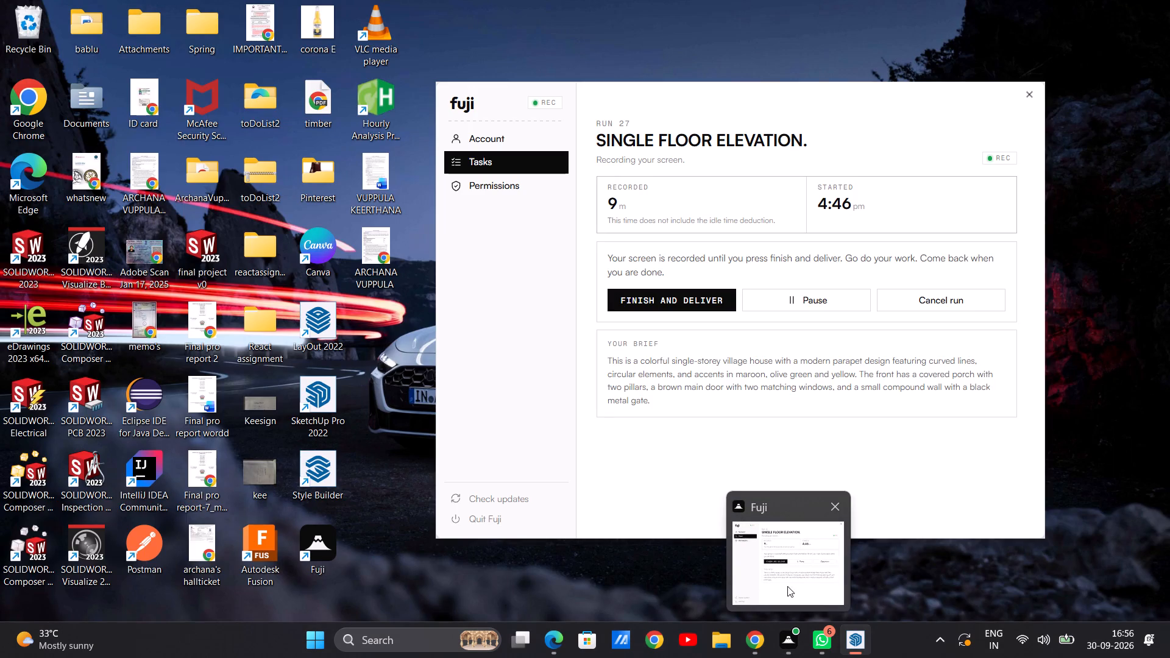
Return to the SketchUp model and examine the raised walls from behind, the side, the front and above.
left_click(840, 571)
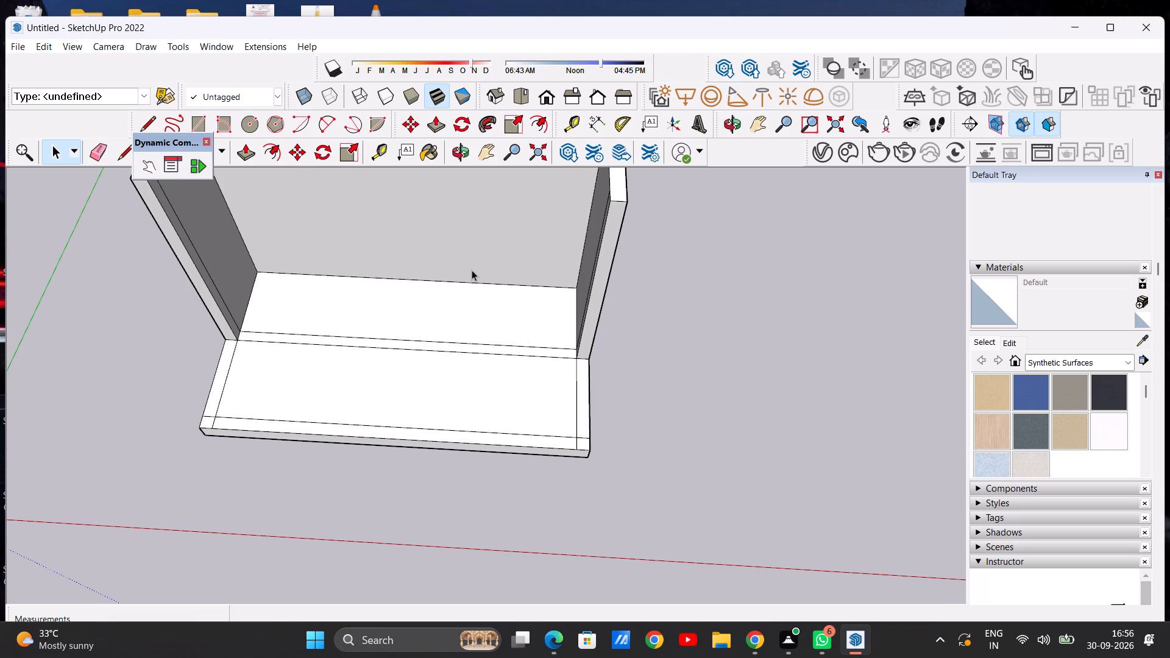
scroll(645, 275, "down", 12)
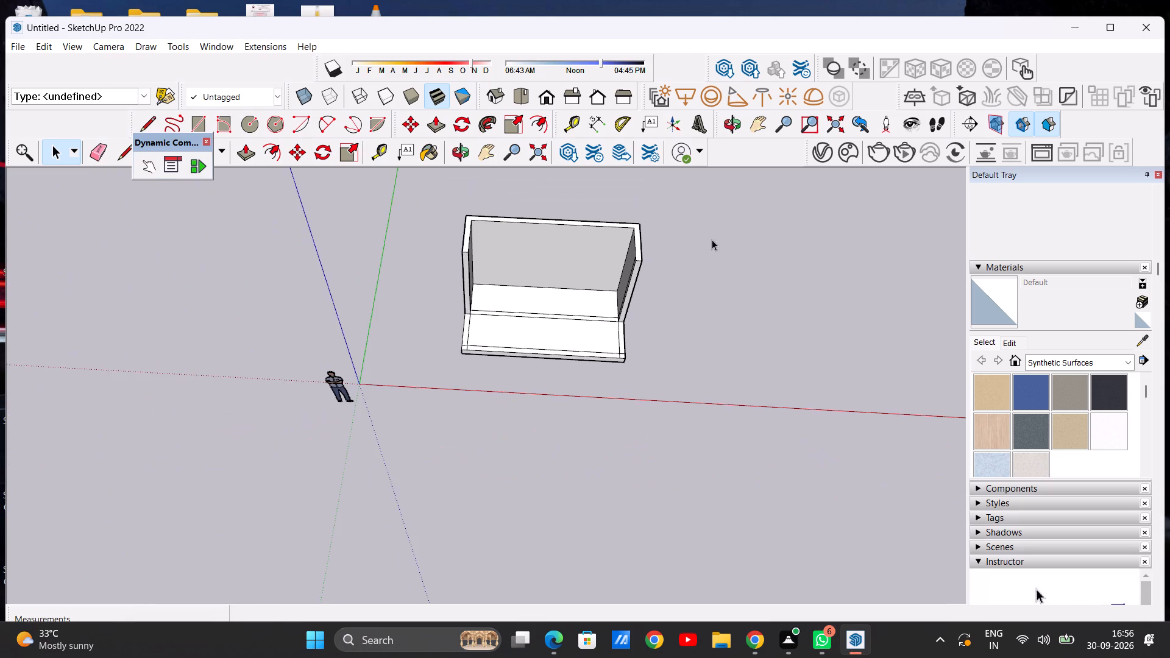
scroll(667, 224, "up", 6)
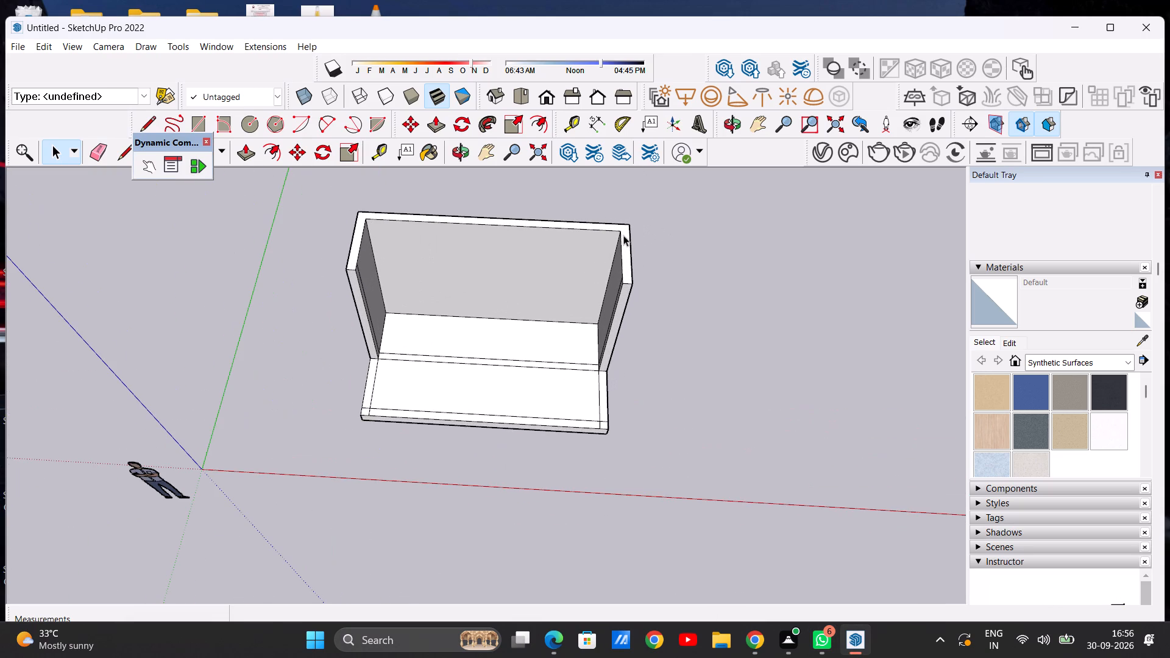
scroll(622, 238, "up", 5)
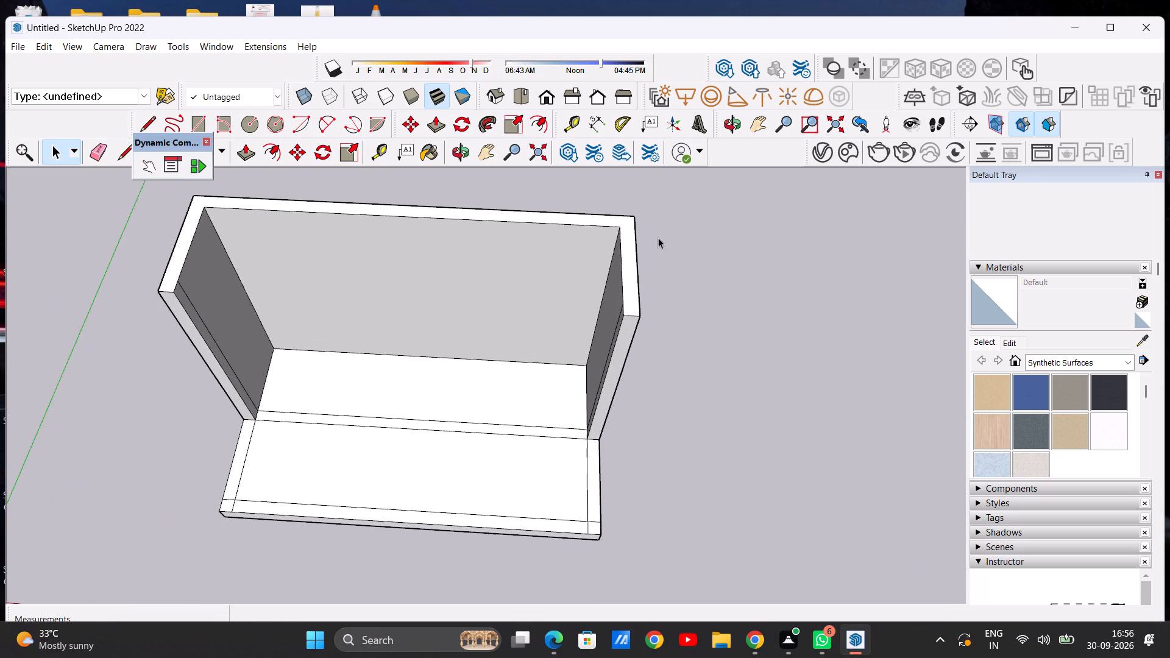
scroll(661, 242, "down", 10)
scroll(517, 353, "up", 6)
middle_click_drag(504, 346, 475, 429)
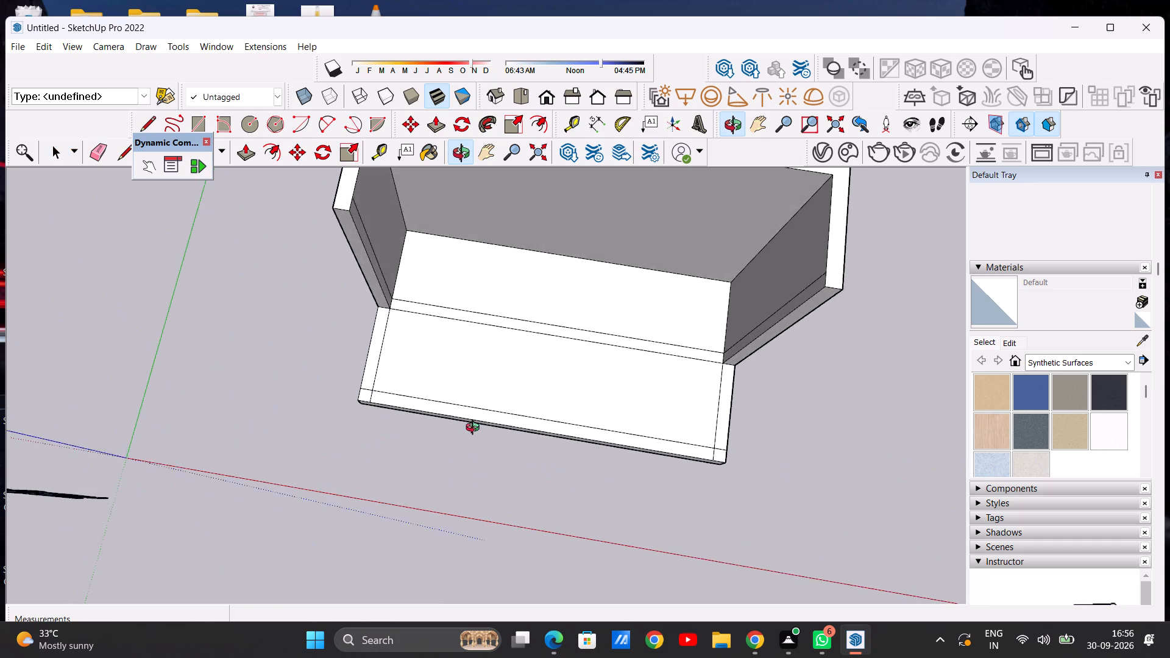
middle_click_drag(475, 429, 528, 344)
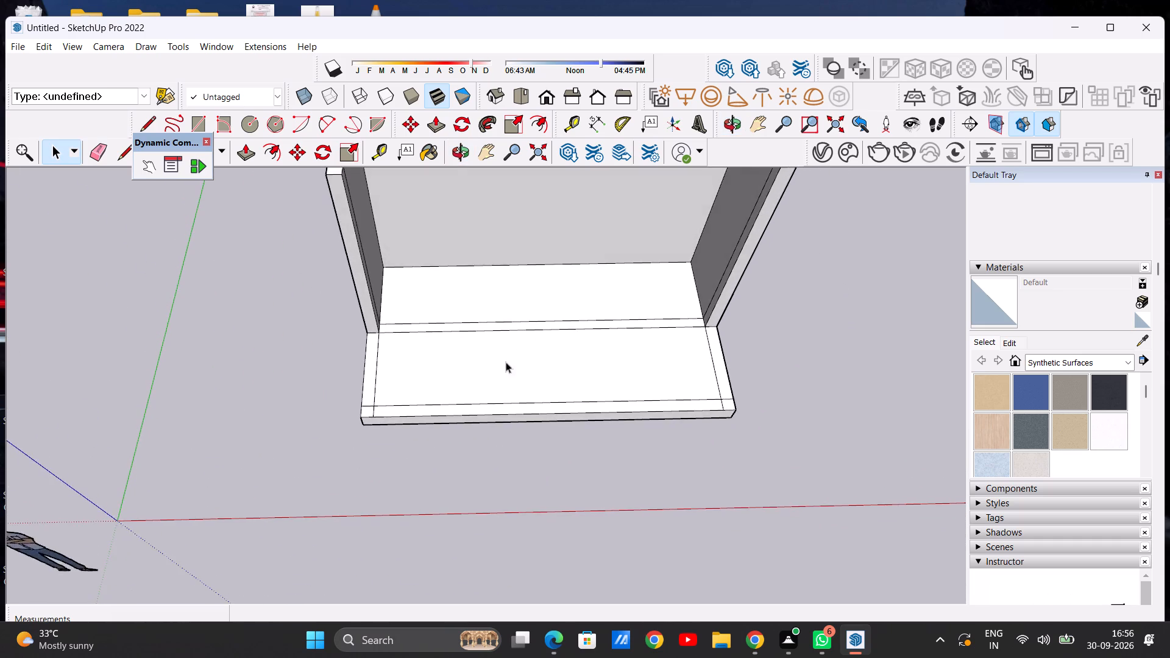
scroll(505, 373, "down", 9)
middle_click_drag(338, 353, 692, 250)
middle_click_drag(335, 370, 690, 323)
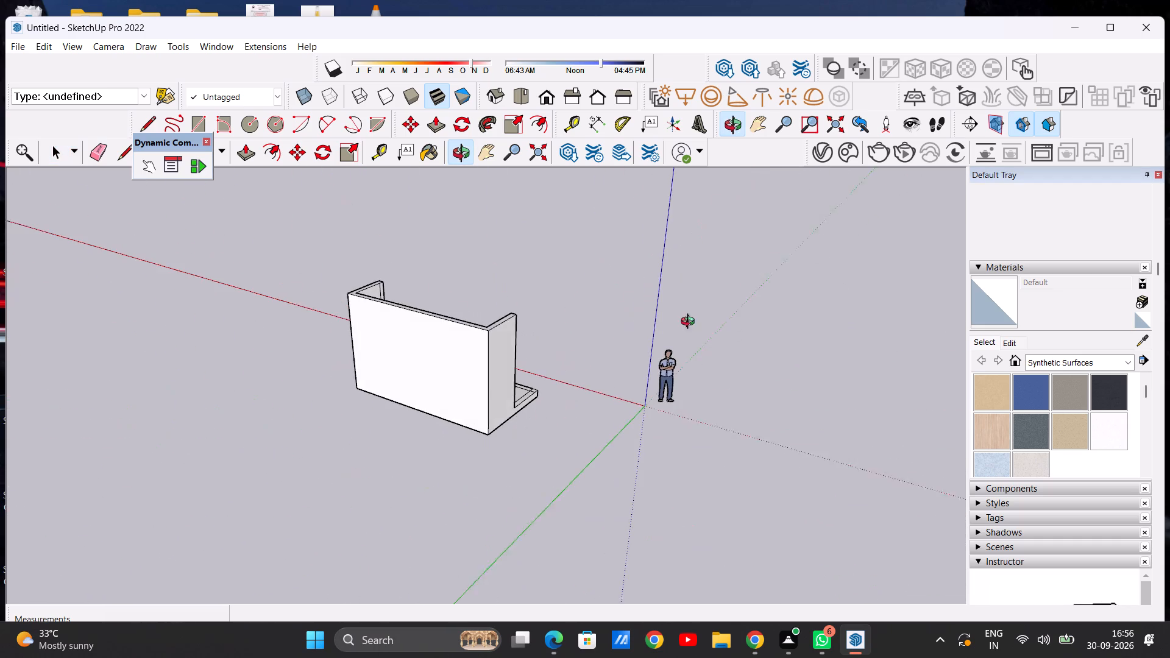
middle_click_drag(690, 323, 695, 322)
middle_click_drag(263, 383, 651, 379)
middle_click_drag(312, 396, 571, 380)
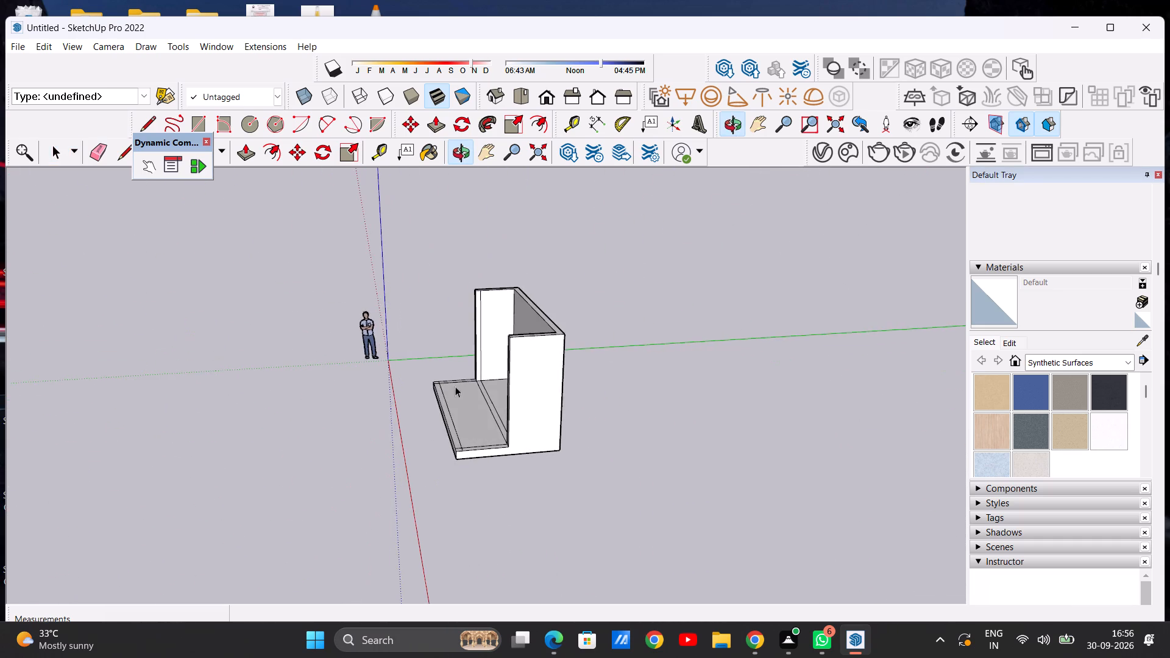
middle_click_drag(313, 374, 599, 369)
middle_click_drag(324, 358, 405, 446)
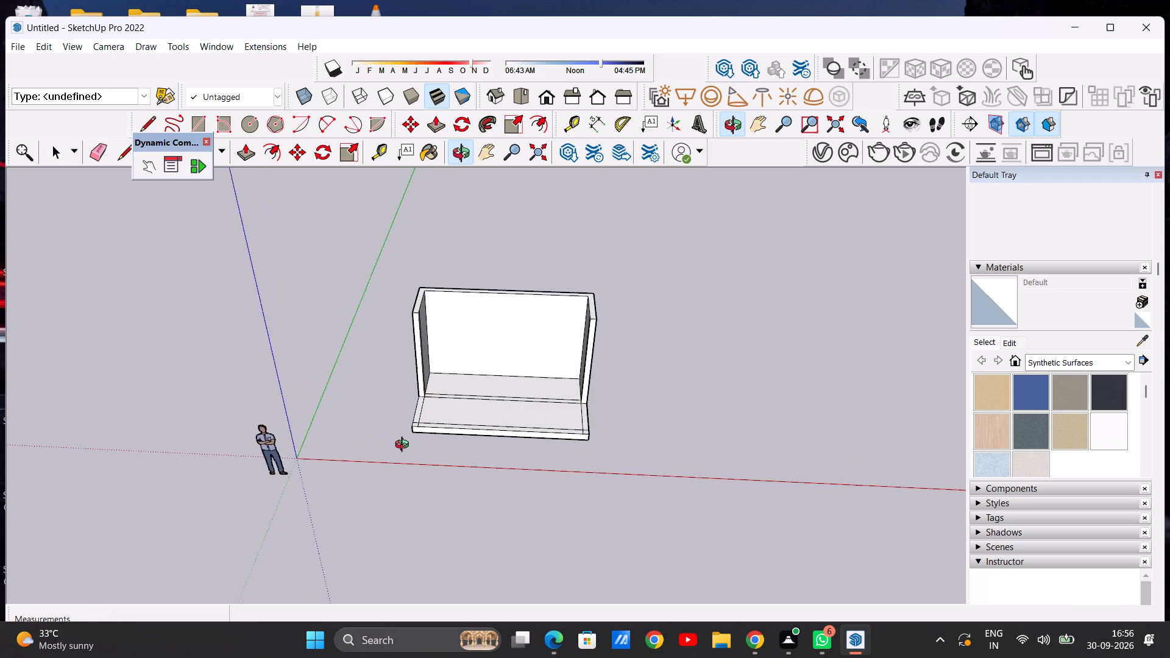
middle_click_drag(405, 446, 400, 479)
scroll(550, 377, "up", 8)
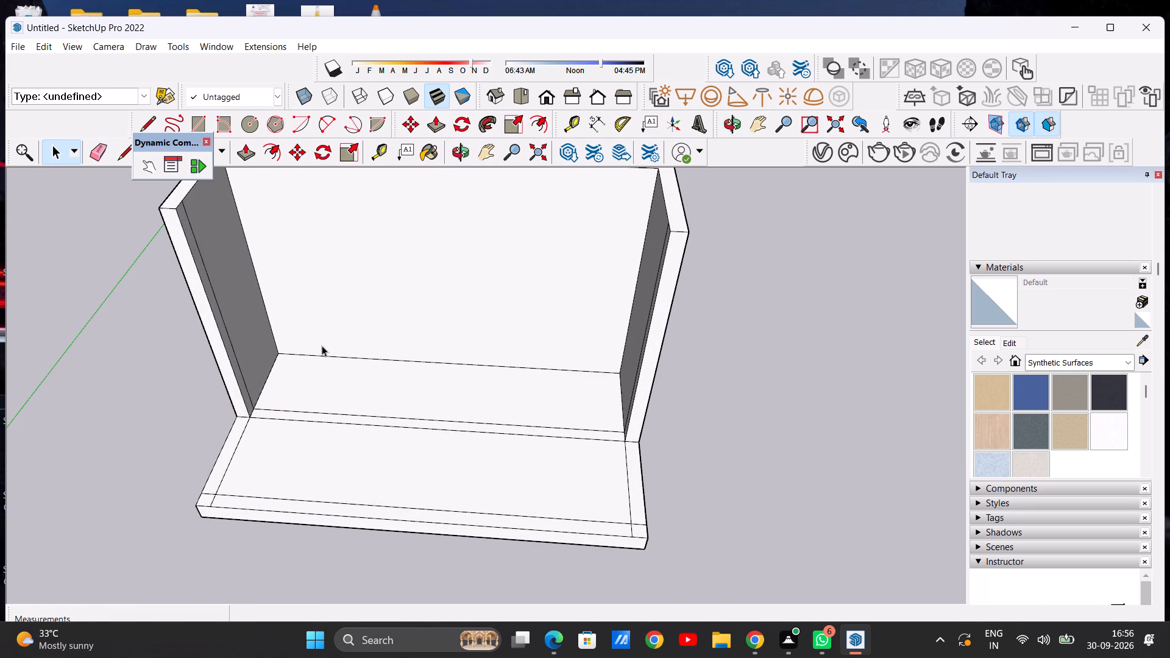
scroll(322, 356, "down", 4)
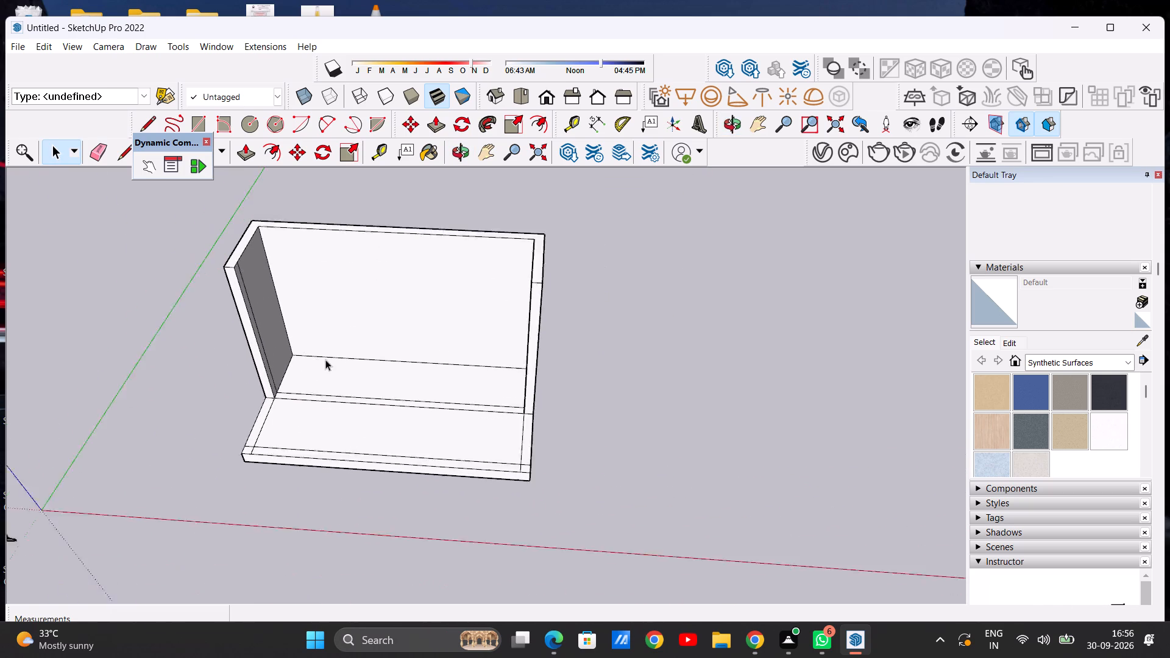
scroll(325, 359, "down", 2)
scroll(472, 397, "up", 3)
scroll(616, 363, "down", 6)
scroll(432, 366, "up", 7)
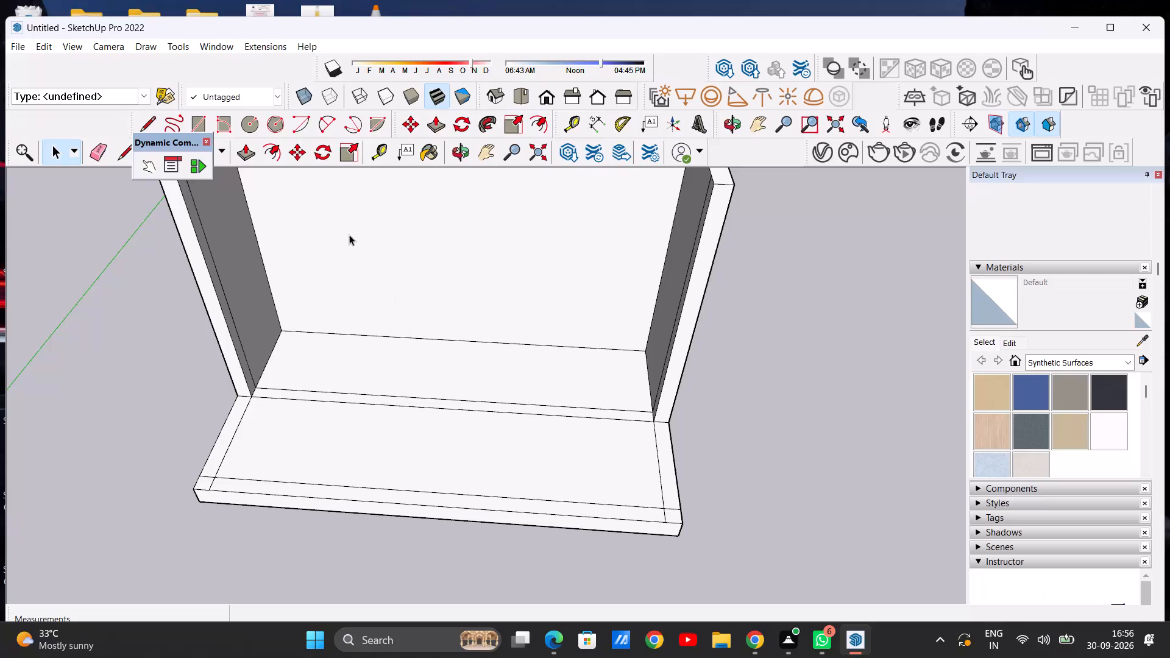
Push/Pull the dividing strip between the side walls upward 10', level with the wall tops, to form the front wall.
left_click(244, 152)
scroll(645, 403, "up", 4)
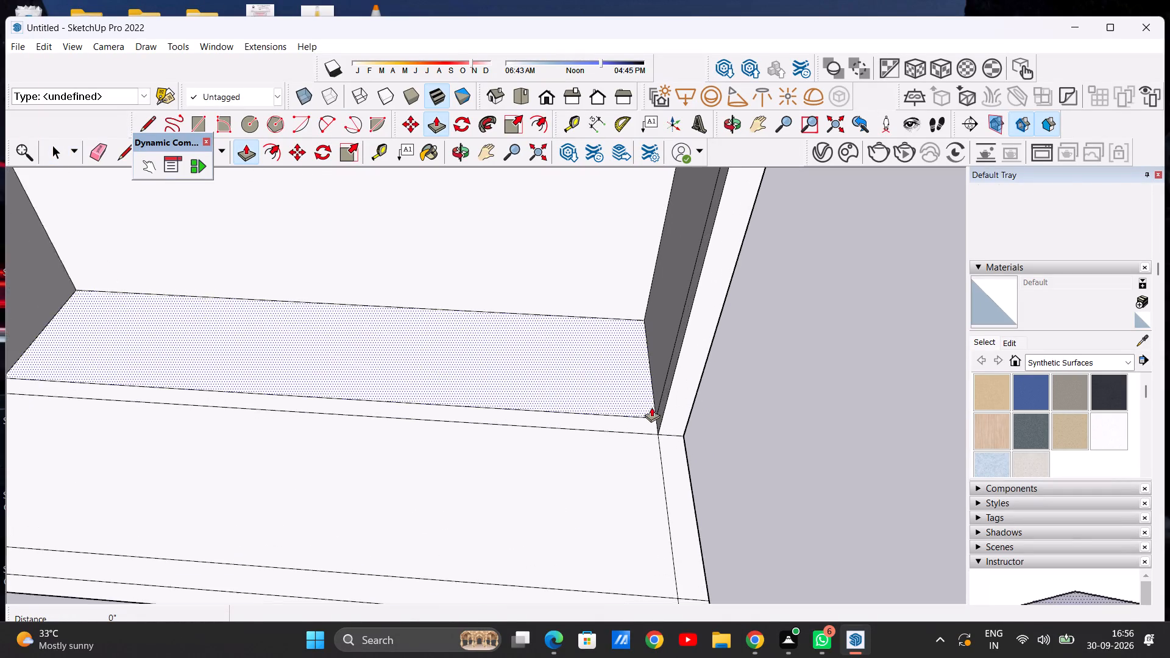
scroll(651, 407, "up", 5)
left_click(653, 427)
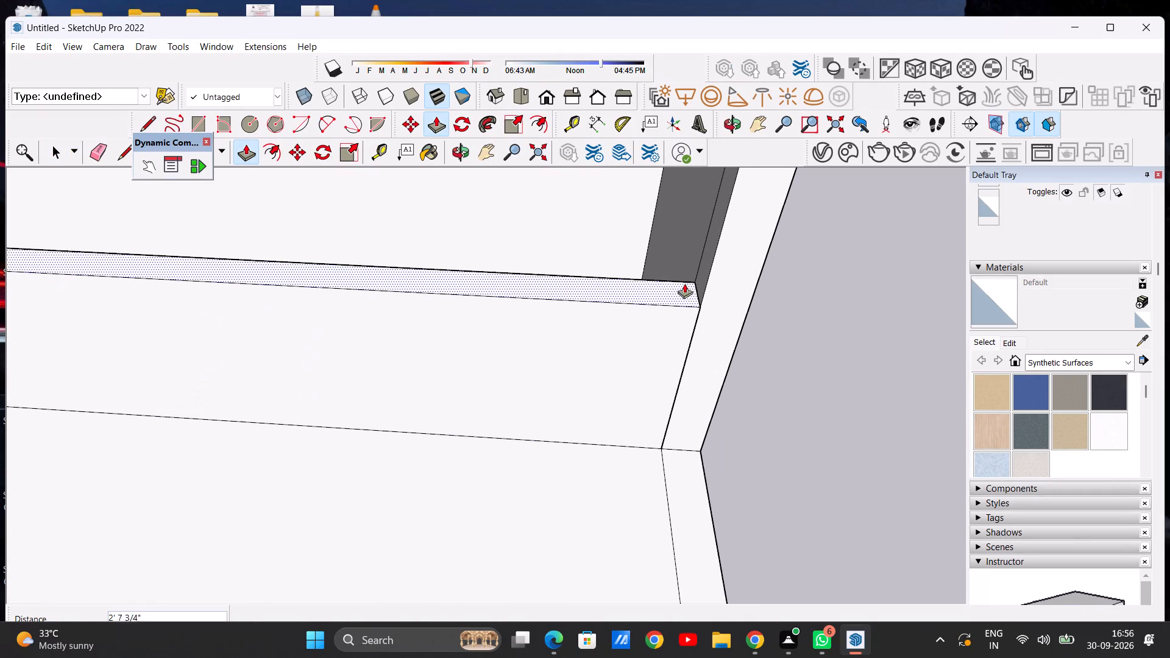
scroll(676, 286, "down", 17)
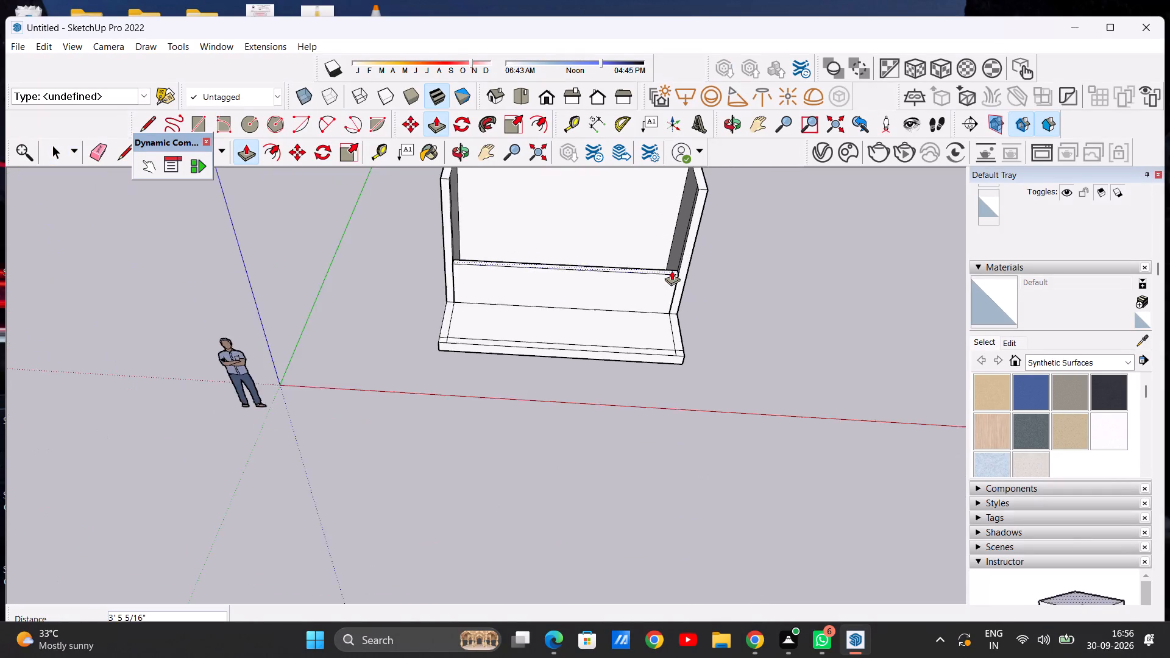
scroll(672, 271, "down", 4)
scroll(692, 196, "up", 13)
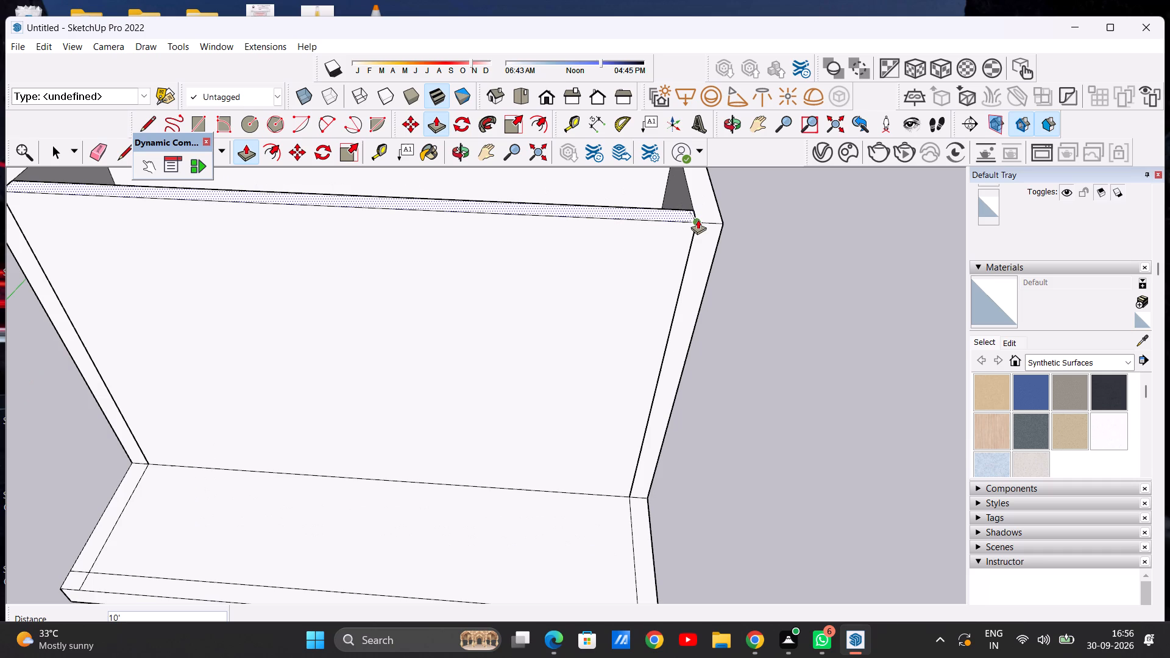
left_click(698, 221)
key("space")
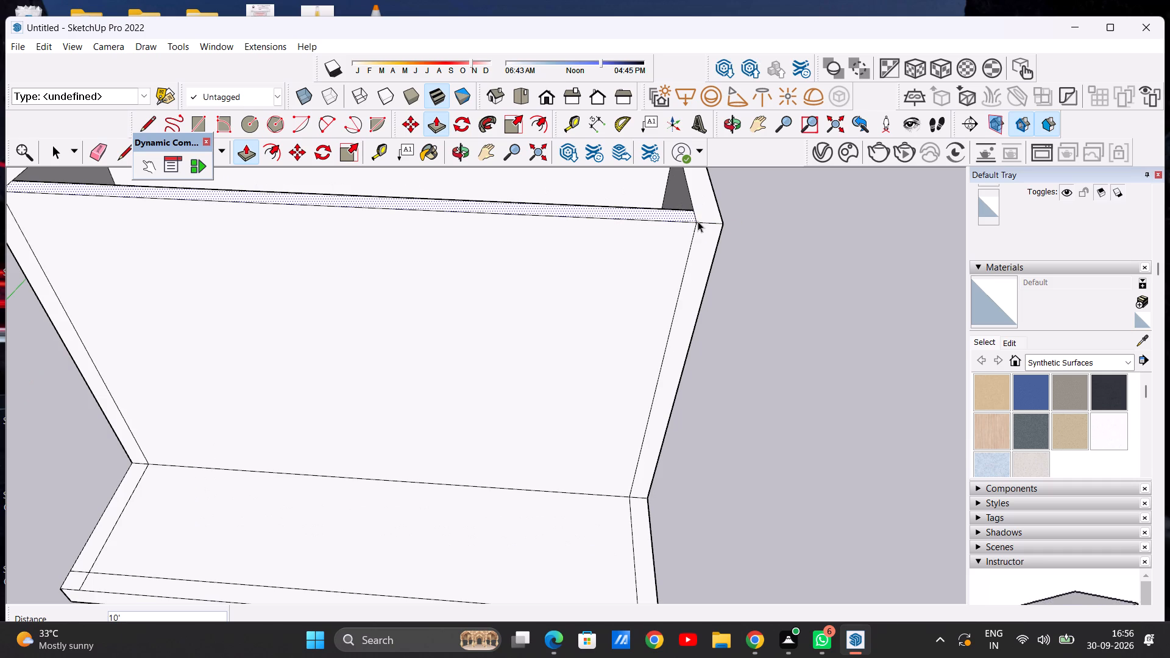
Examine the walled box and the slab's front porch area from low angles and in the standard Front view.
scroll(668, 308, "down", 14)
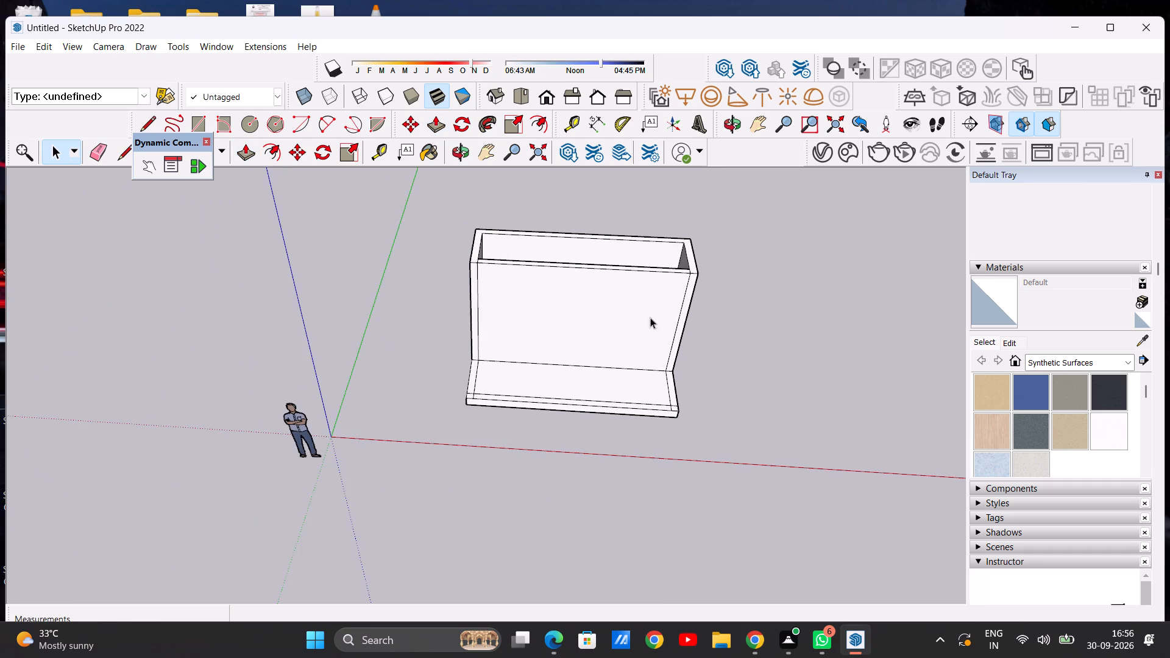
middle_click_drag(604, 279, 583, 146)
middle_click(542, 397)
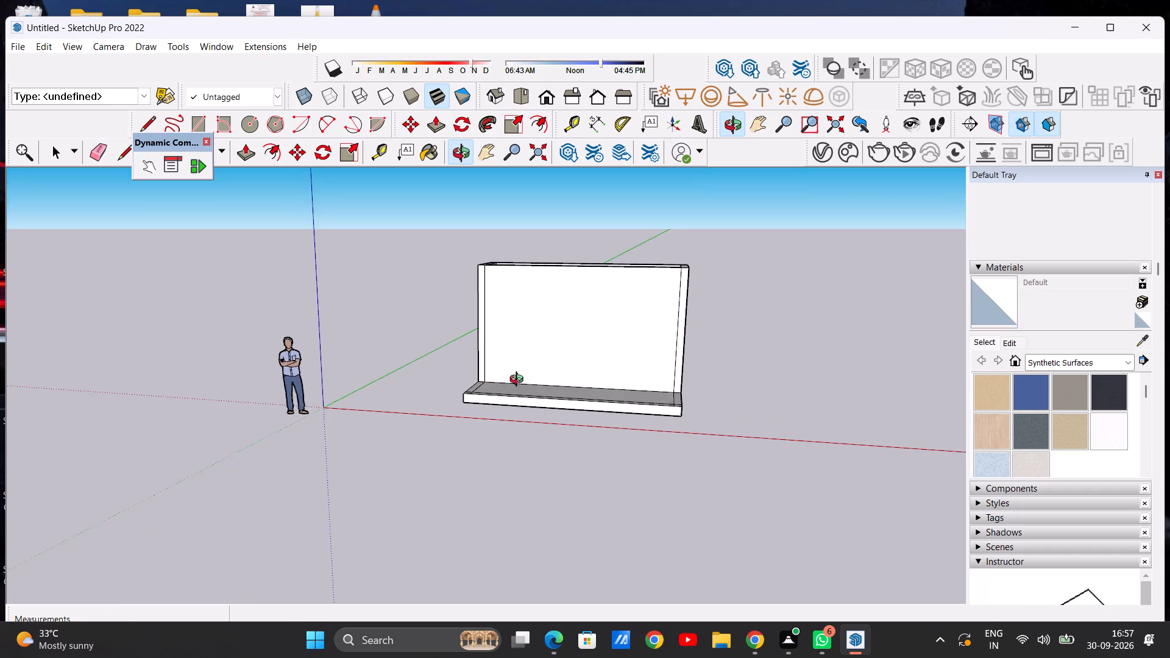
scroll(376, 295, "down", 5)
scroll(498, 307, "up", 6)
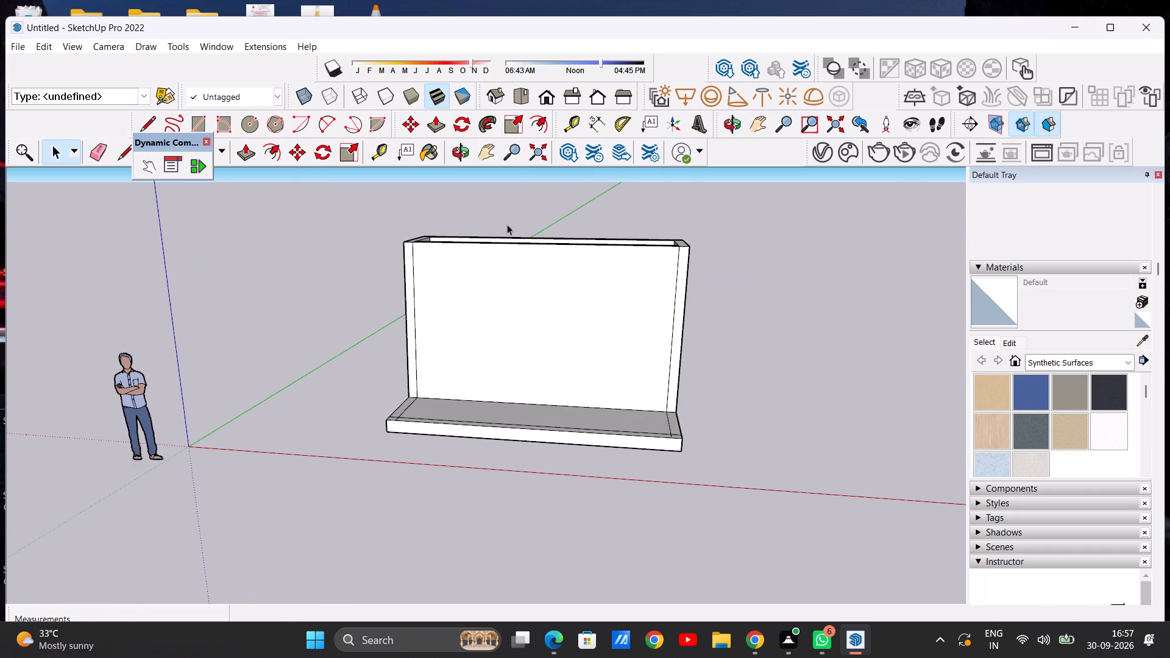
left_click(545, 96)
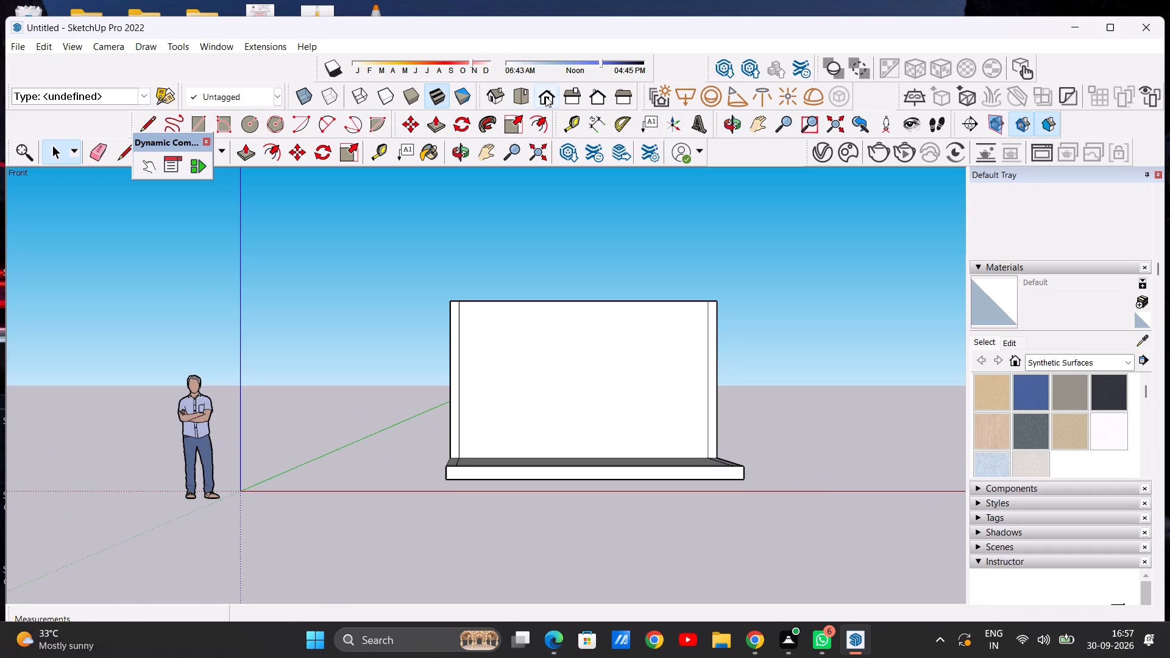
scroll(737, 357, "up", 6)
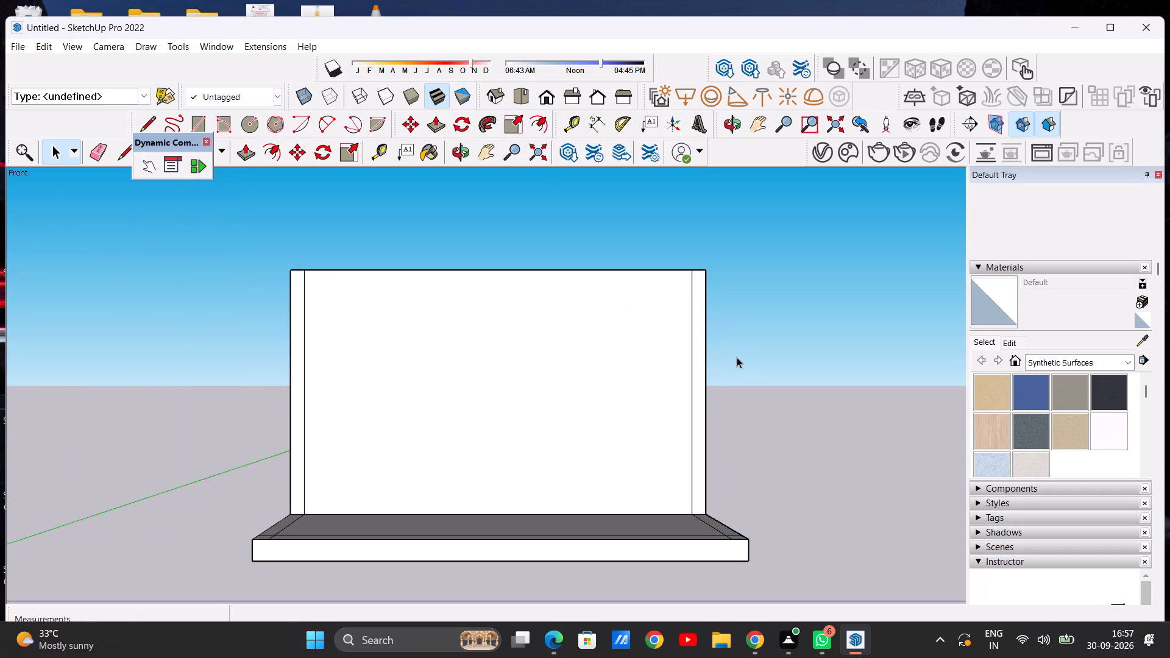
scroll(737, 357, "down", 5)
middle_click_drag(380, 380, 374, 419)
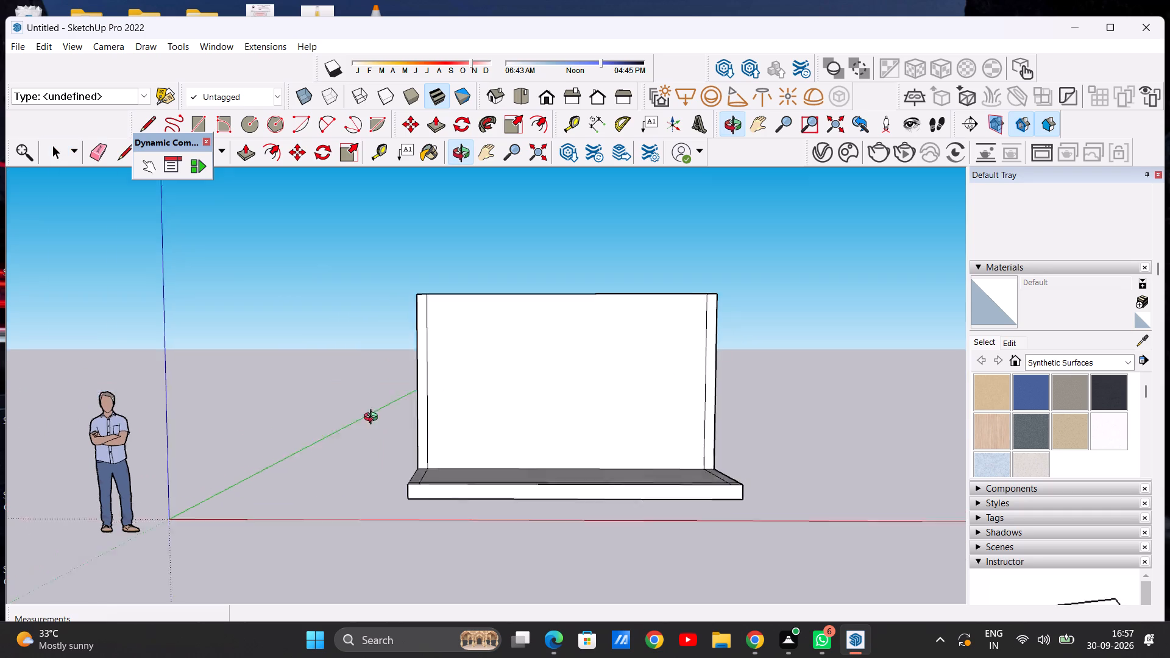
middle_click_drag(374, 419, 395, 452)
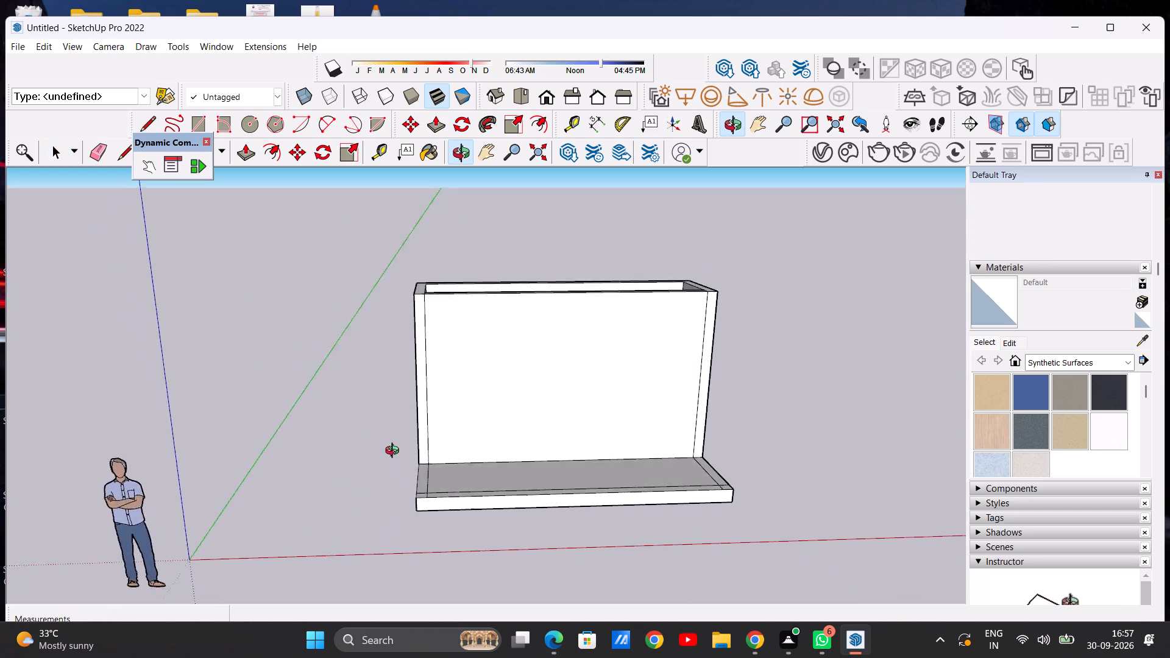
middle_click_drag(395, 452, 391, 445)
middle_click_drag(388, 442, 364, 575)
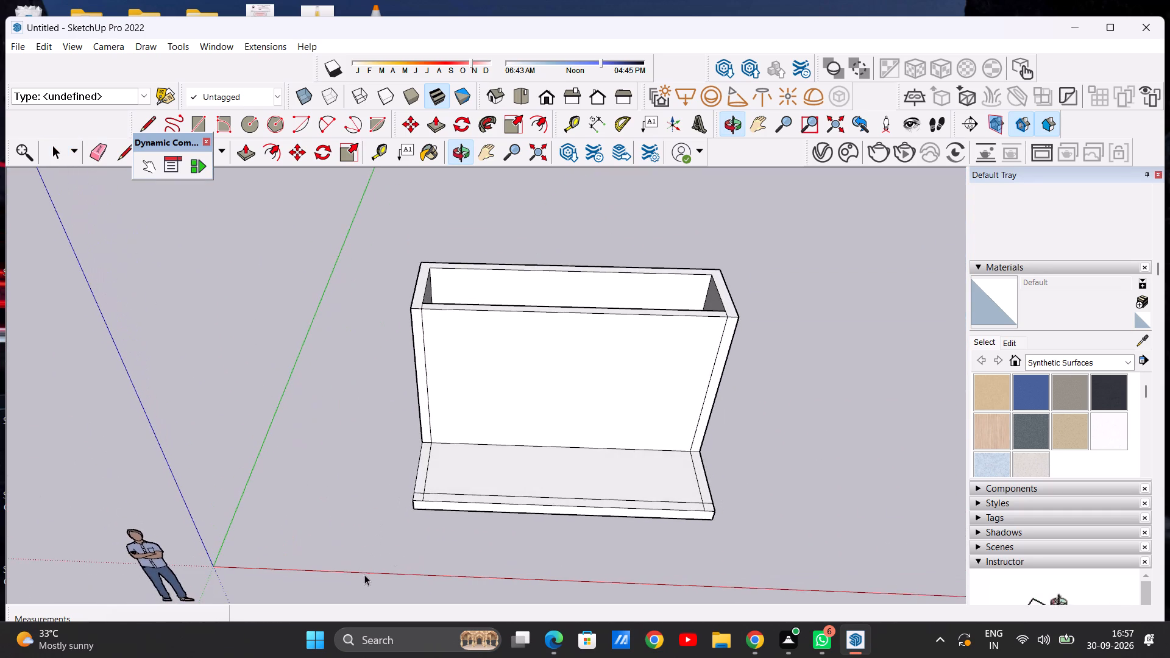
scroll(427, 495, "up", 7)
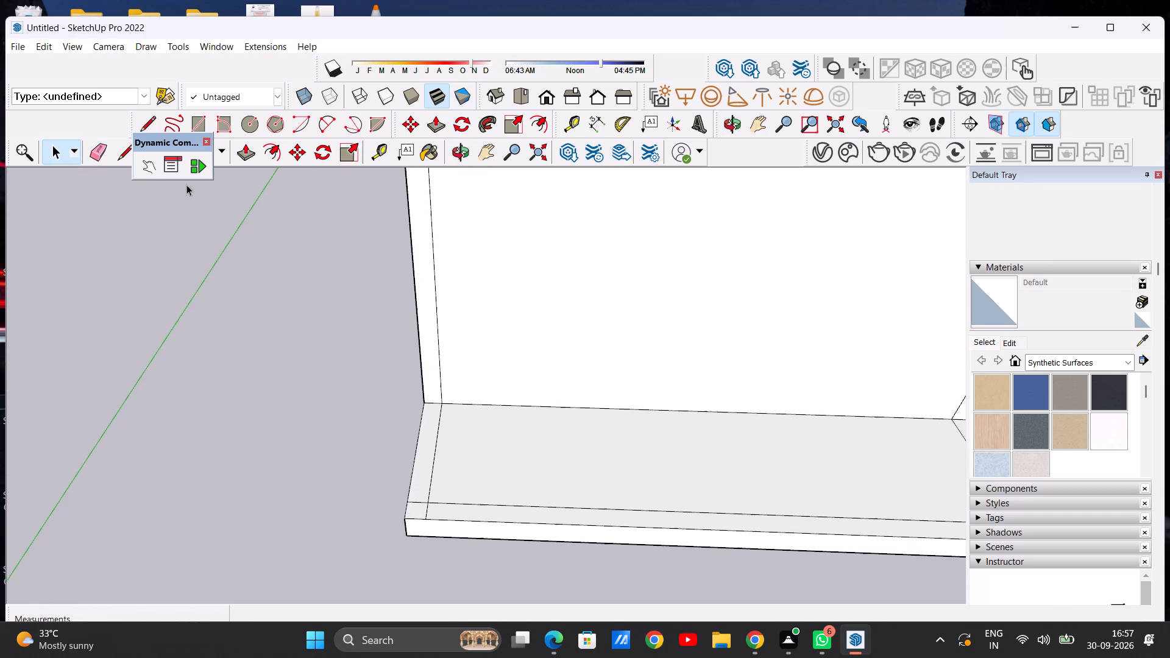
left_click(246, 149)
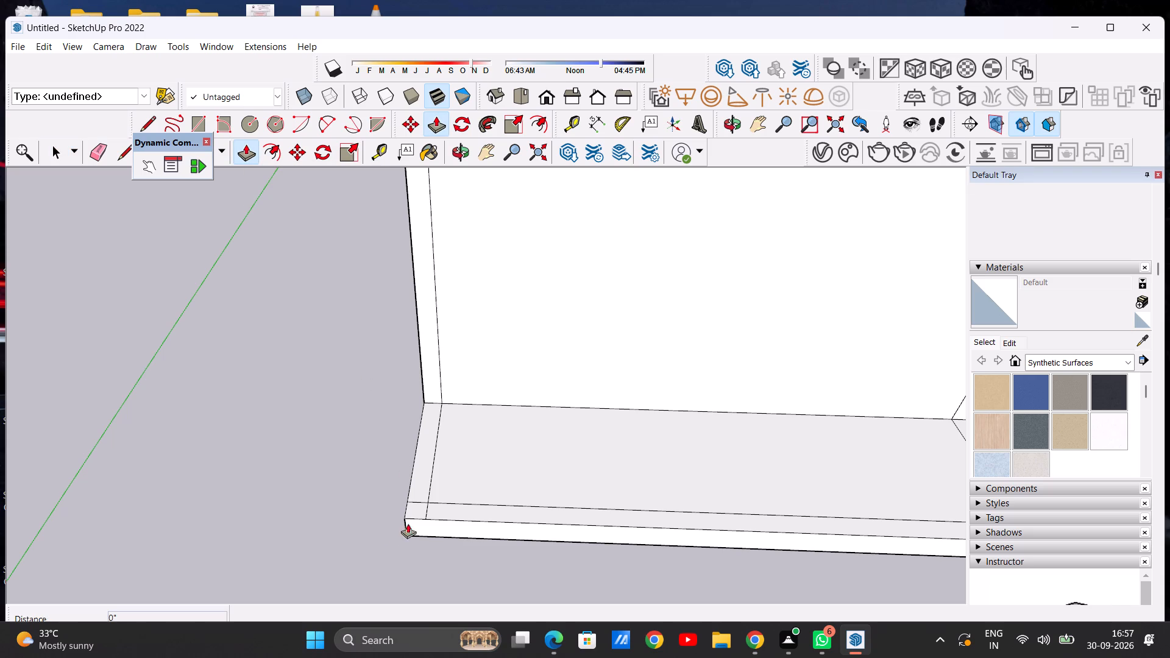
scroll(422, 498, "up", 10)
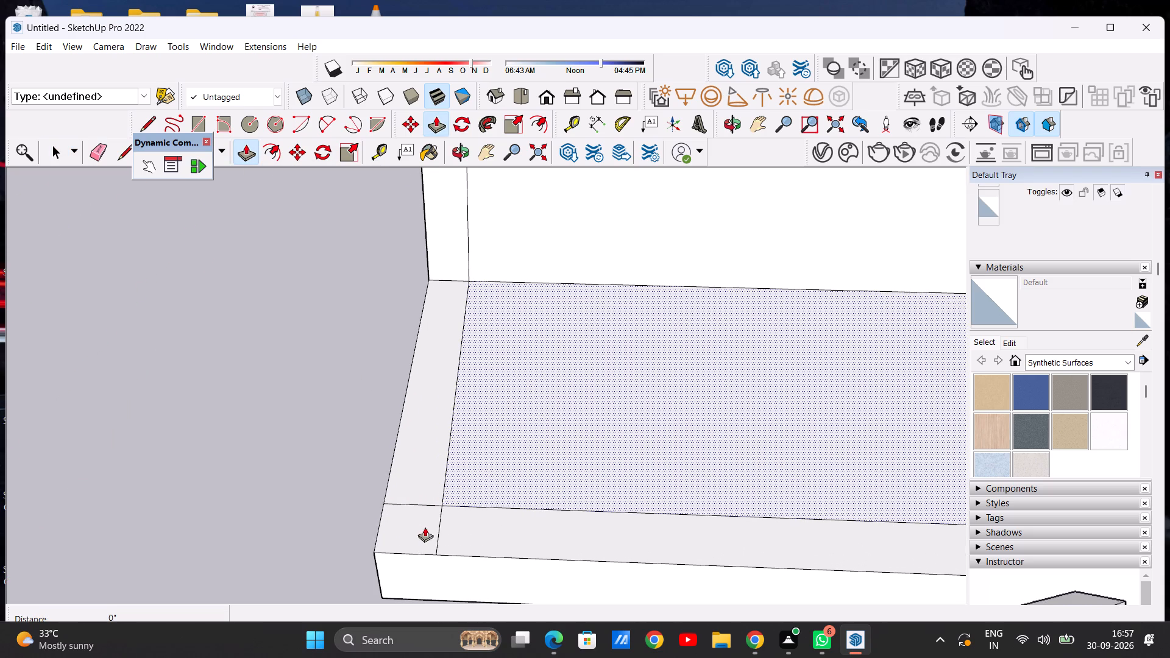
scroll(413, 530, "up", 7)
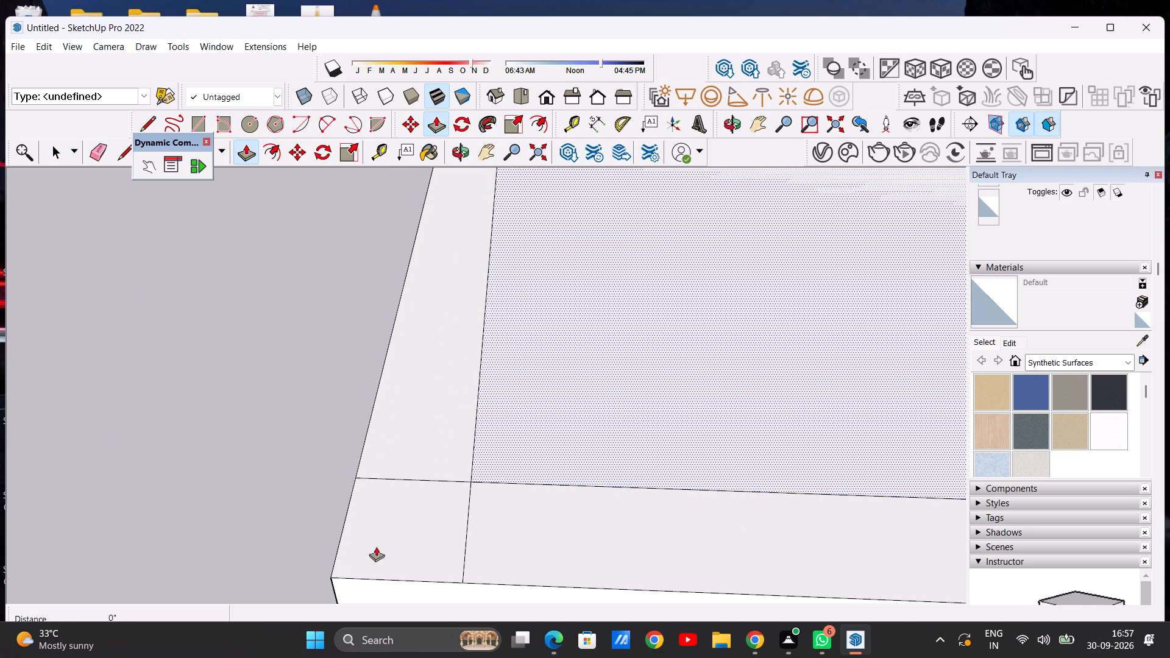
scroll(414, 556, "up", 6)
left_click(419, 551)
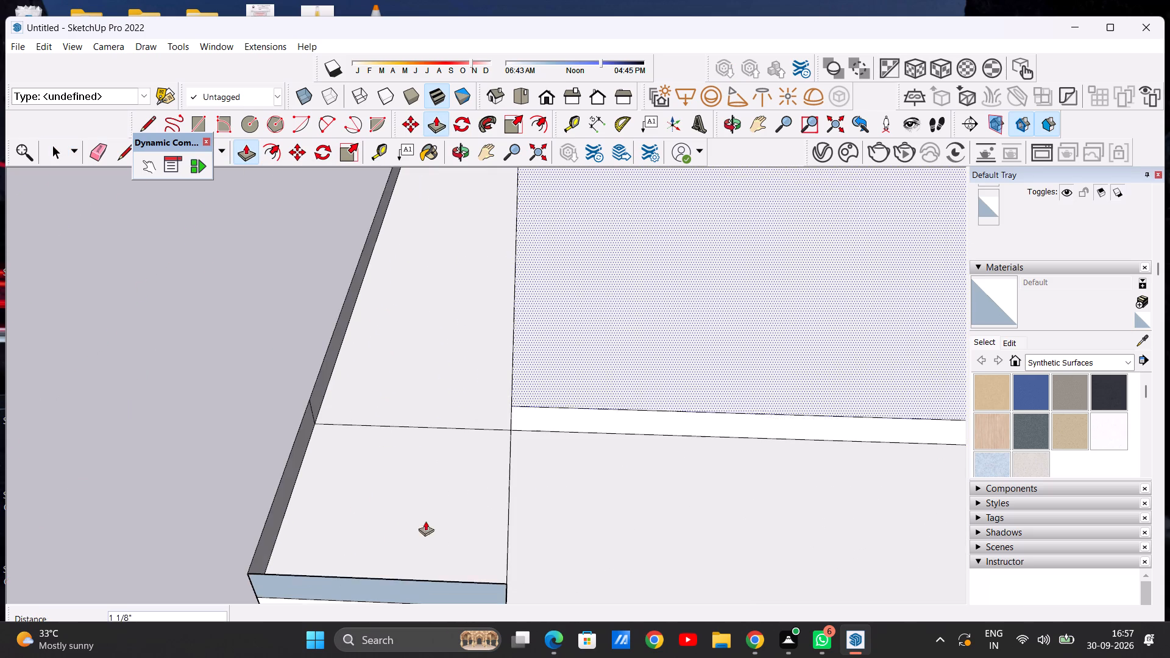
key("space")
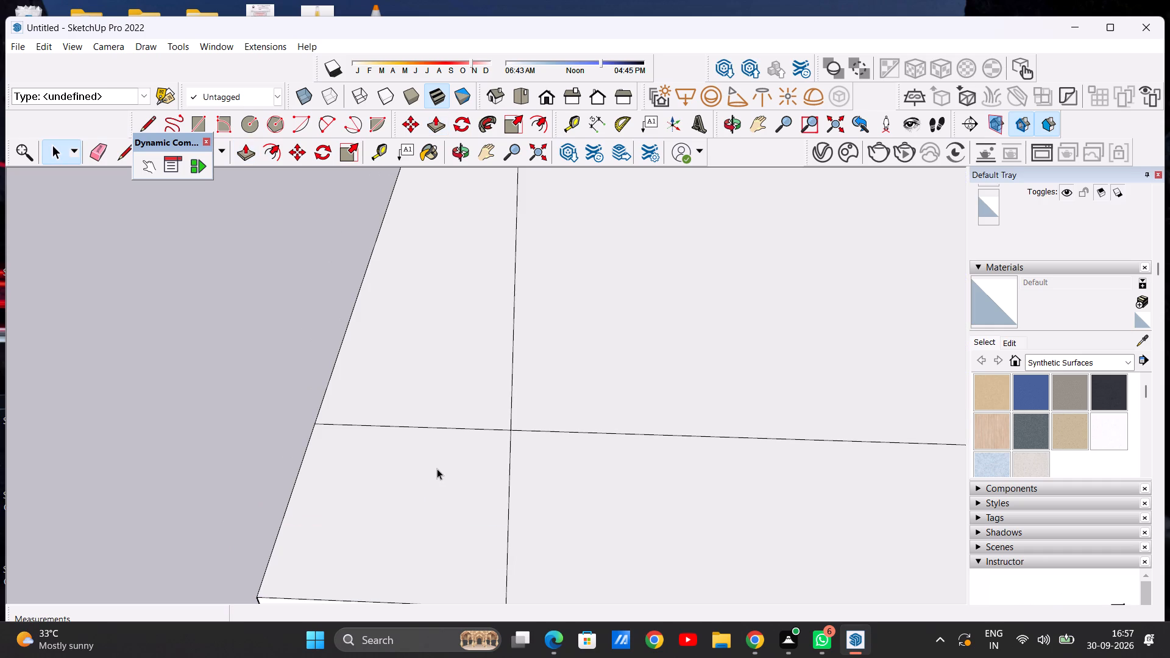
Examine at close range the porch's front corner, where the border strip lines meet the slab's outer edges.
scroll(475, 435, "down", 14)
scroll(556, 400, "up", 1)
scroll(552, 409, "down", 8)
middle_click_drag(519, 403, 648, 364)
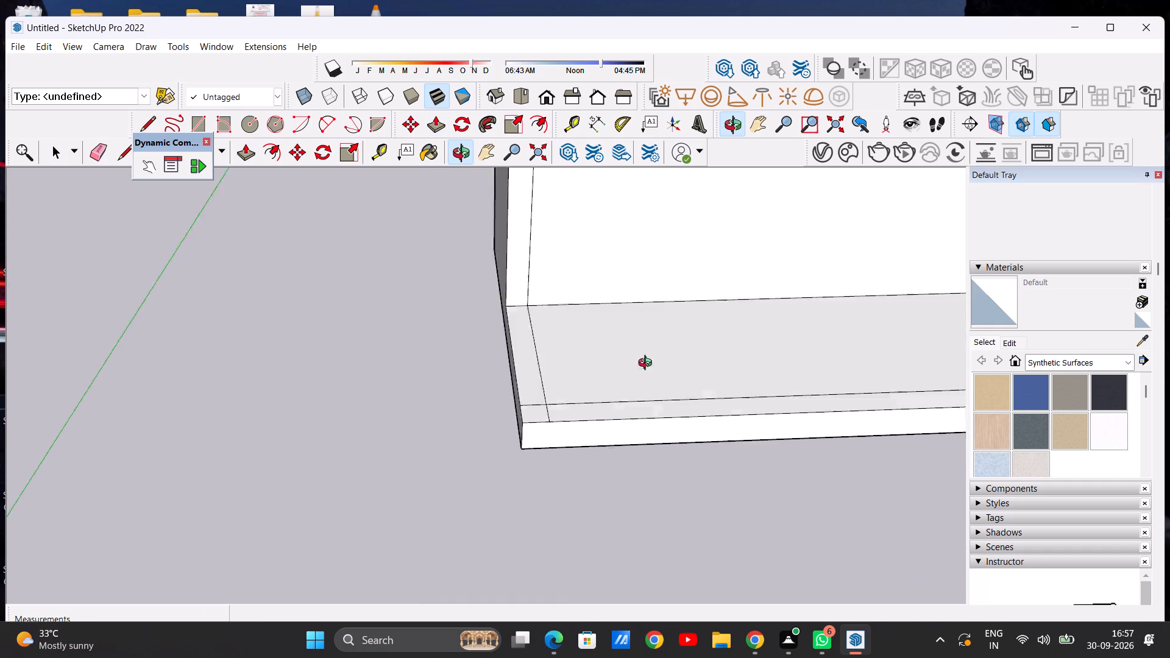
middle_click_drag(648, 364, 717, 339)
scroll(578, 386, "up", 8)
scroll(539, 376, "up", 14)
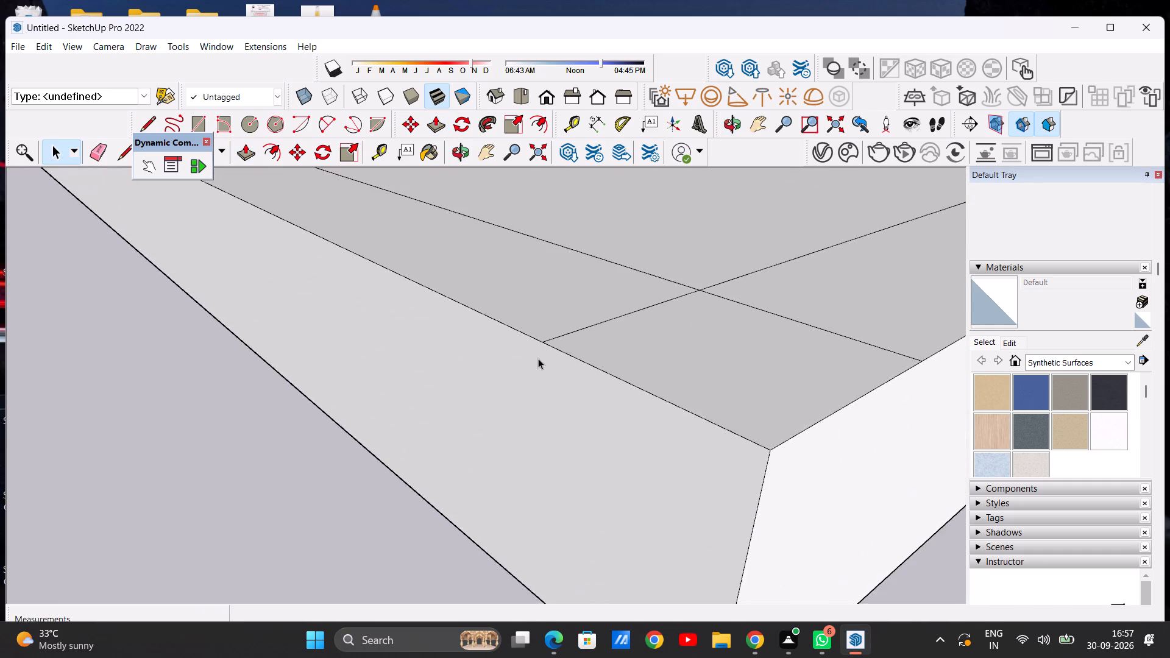
scroll(538, 358, "up", 20)
scroll(538, 358, "up", 18)
scroll(538, 320, "up", 14)
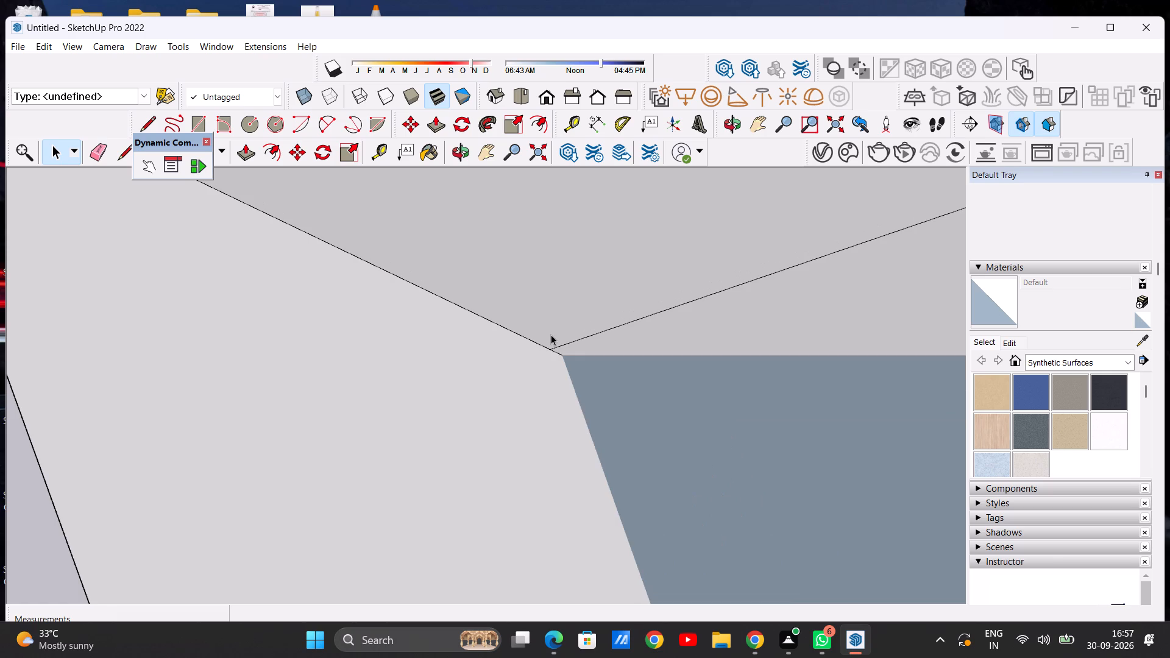
scroll(551, 334, "down", 5)
scroll(540, 338, "up", 6)
scroll(540, 338, "down", 20)
scroll(540, 338, "down", 1)
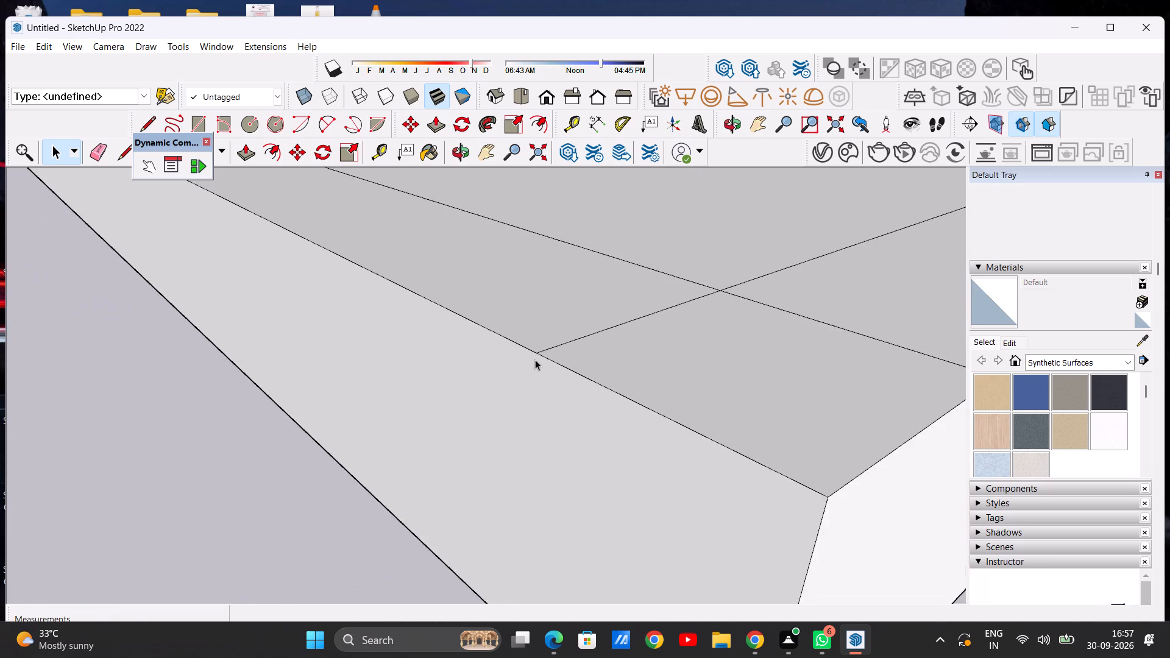
scroll(535, 359, "down", 17)
middle_click_drag(558, 352, 533, 400)
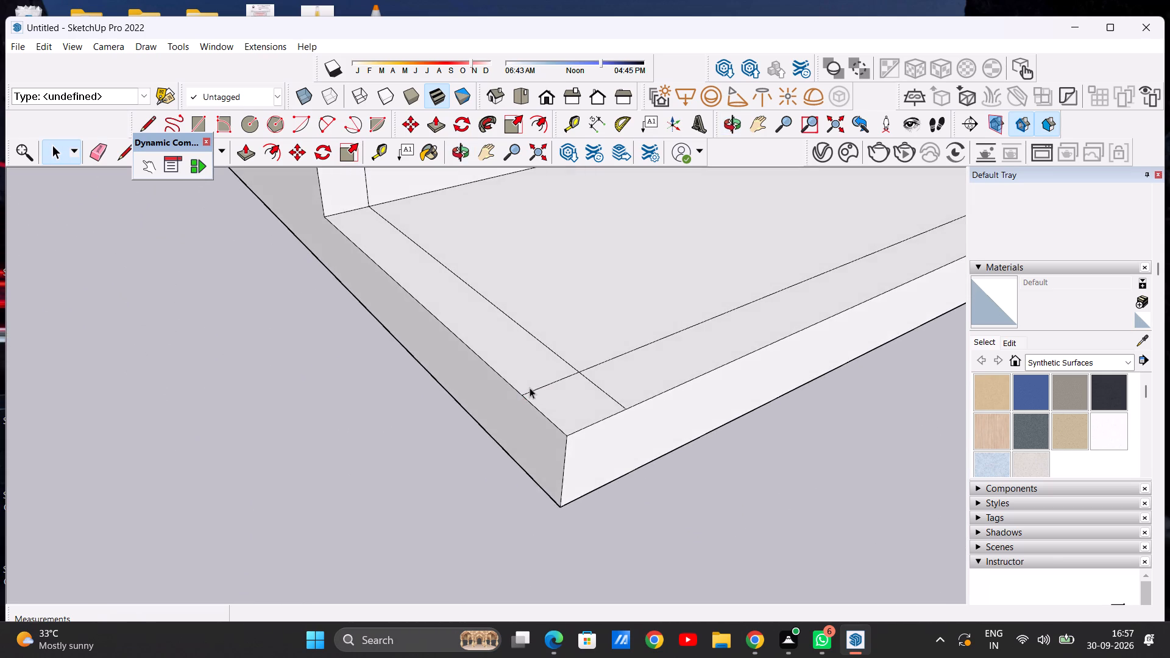
scroll(528, 386, "up", 6)
scroll(581, 390, "up", 8)
scroll(480, 402, "up", 20)
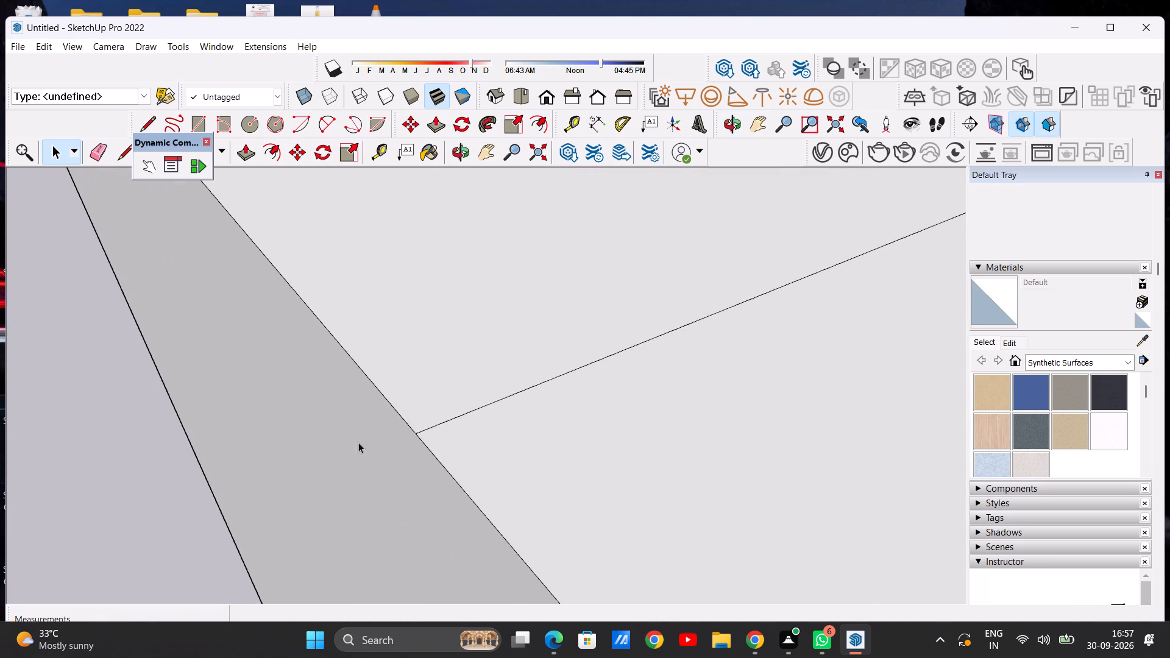
scroll(358, 442, "up", 4)
scroll(495, 420, "up", 16)
scroll(478, 423, "up", 5)
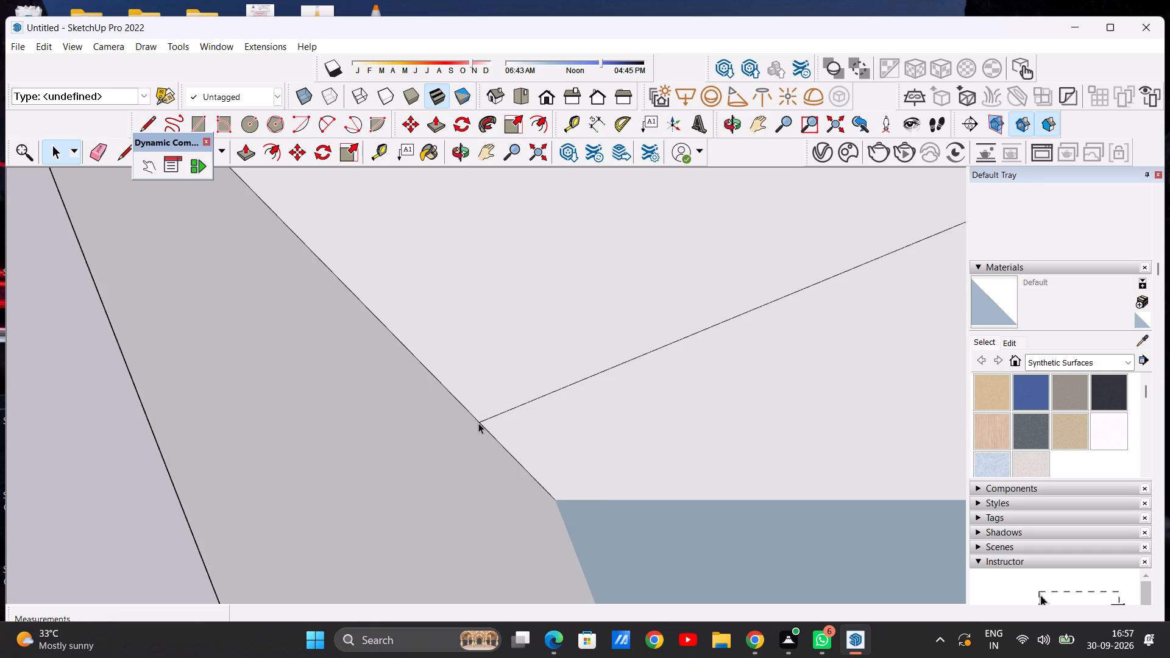
scroll(478, 423, "up", 5)
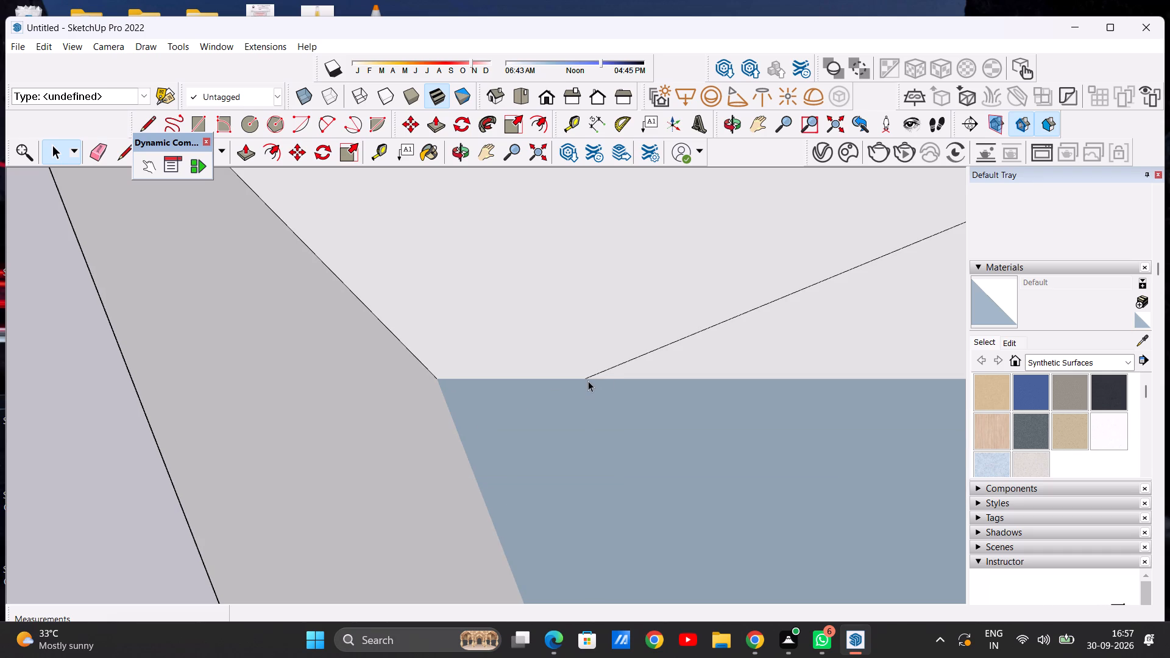
left_click(584, 379)
scroll(457, 431, "down", 17)
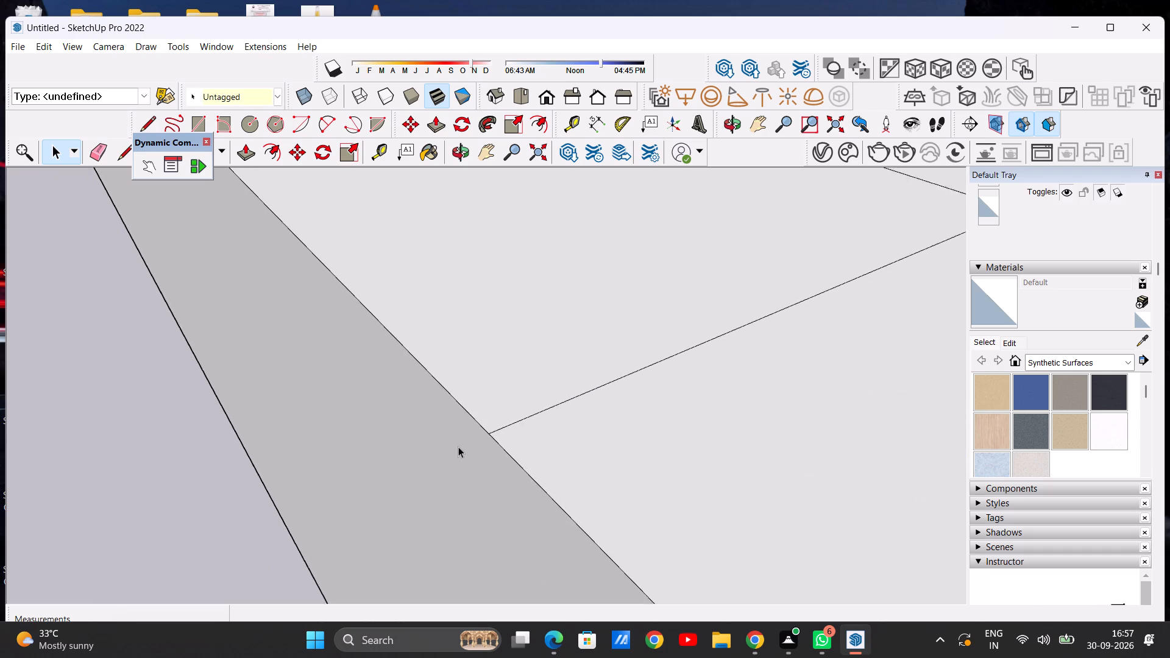
scroll(458, 447, "down", 20)
scroll(458, 447, "down", 16)
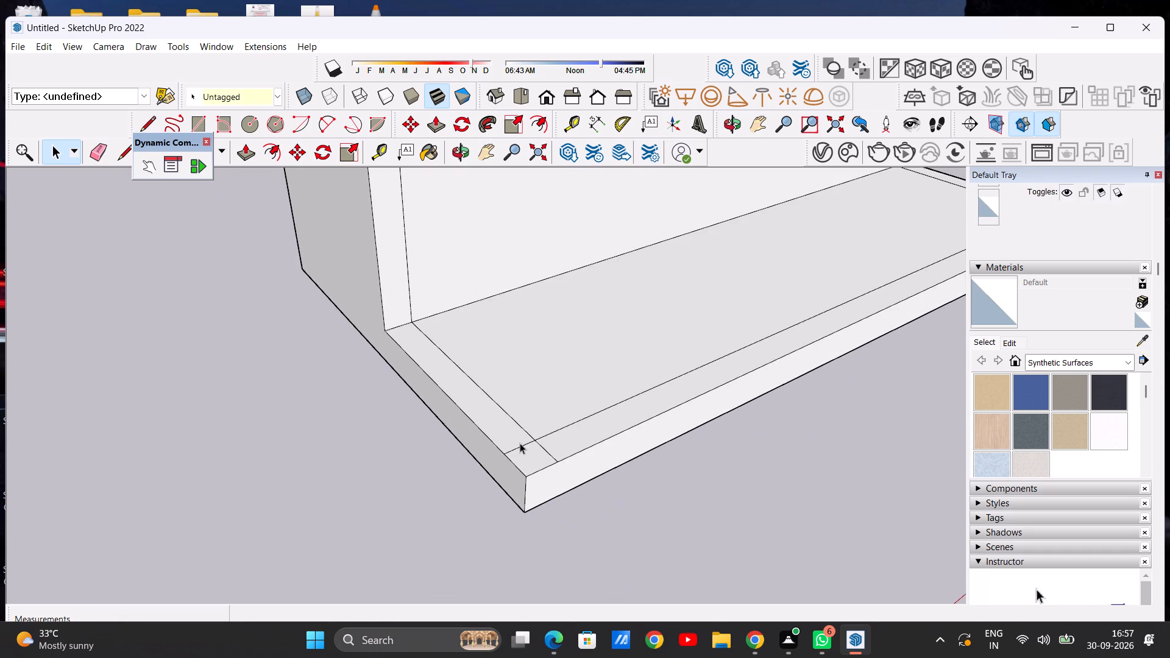
Examine the slab's underside, the porch's front corner and the whole walled box from below, the front and above.
key("space")
middle_click_drag(544, 541, 511, 253)
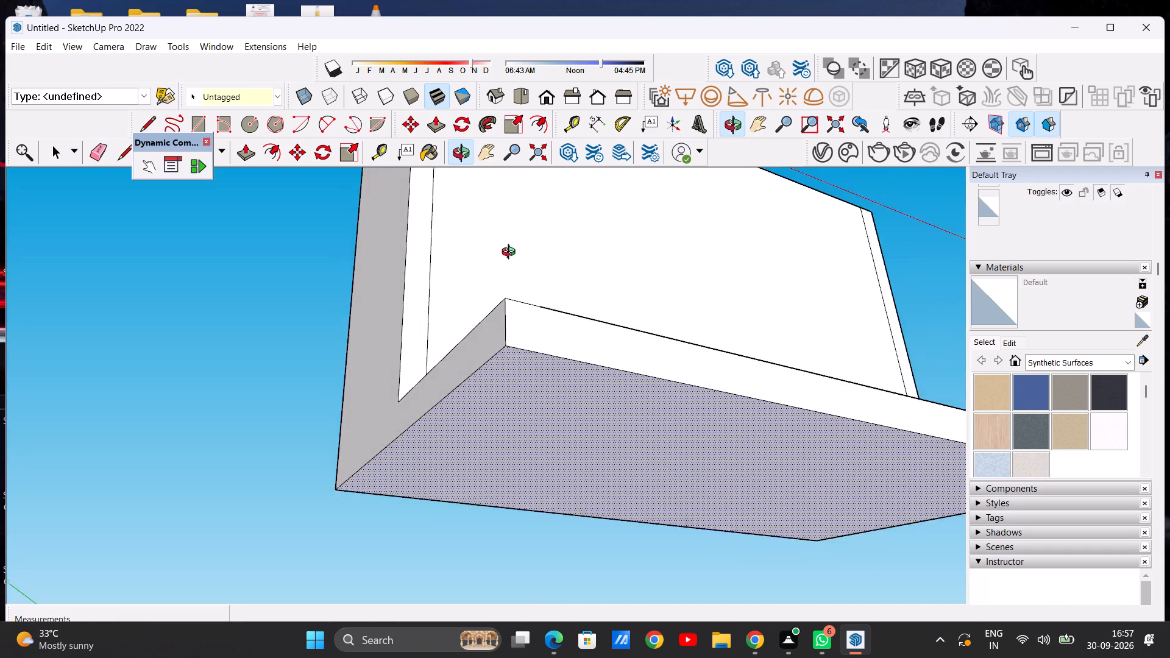
middle_click_drag(511, 253, 433, 312)
scroll(486, 333, "up", 7)
middle_click_drag(480, 352, 460, 570)
scroll(543, 411, "up", 8)
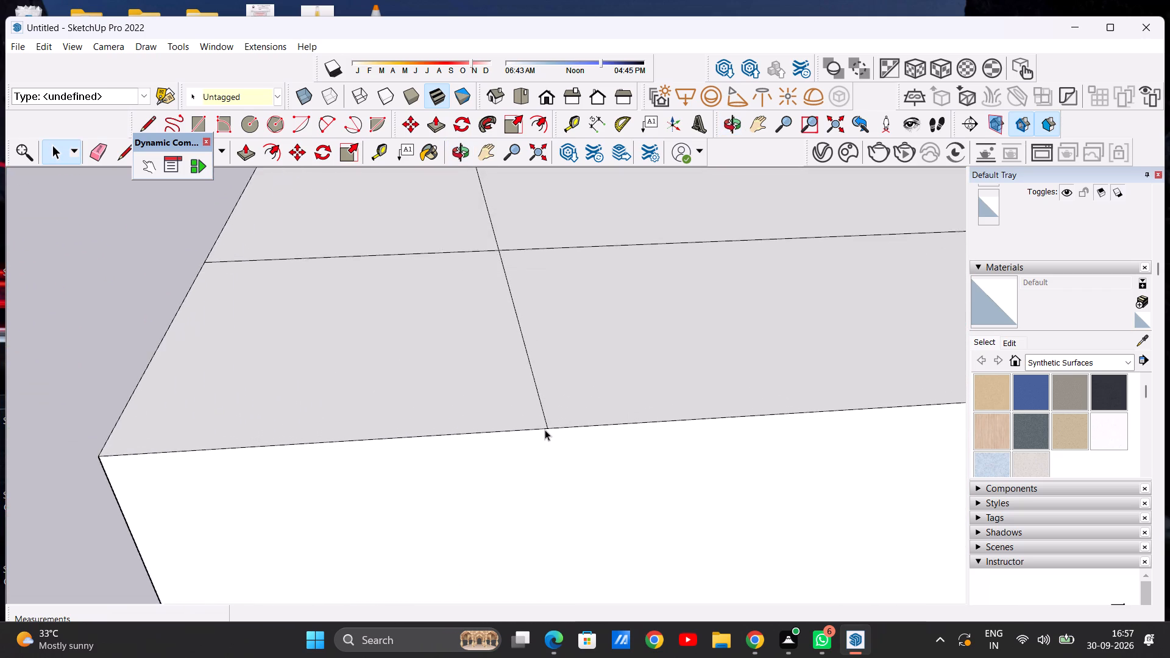
scroll(544, 430, "up", 9)
scroll(553, 409, "down", 20)
scroll(553, 409, "down", 19)
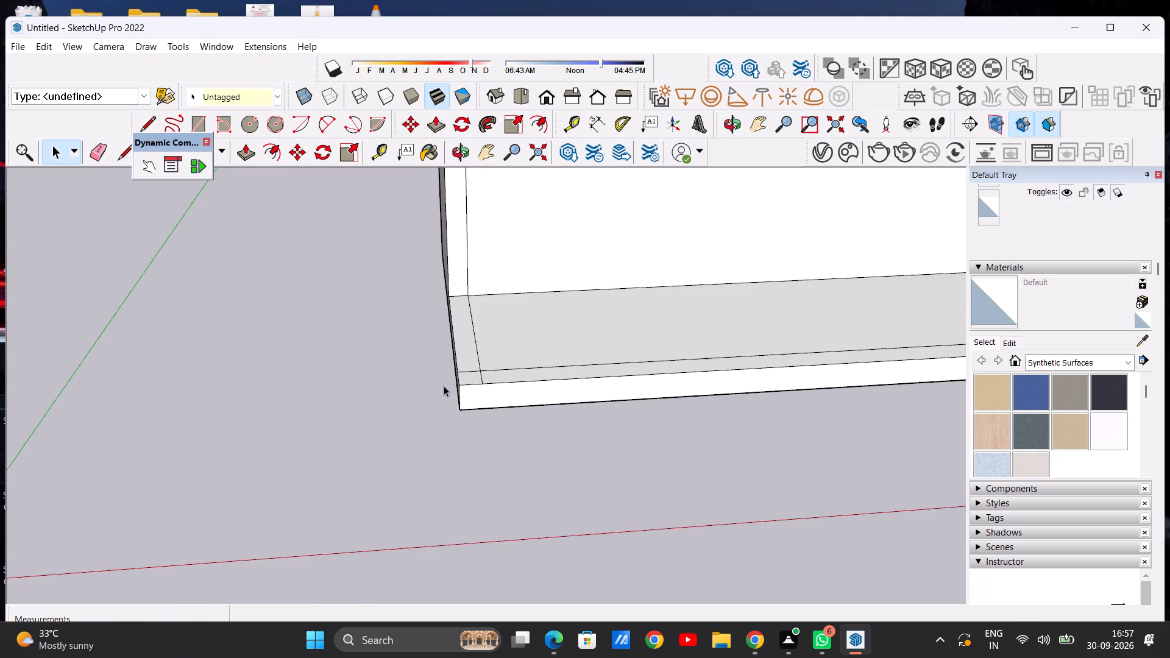
scroll(444, 386, "down", 8)
scroll(494, 353, "up", 1)
scroll(494, 368, "down", 7)
middle_click_drag(562, 328, 506, 414)
scroll(642, 238, "up", 1)
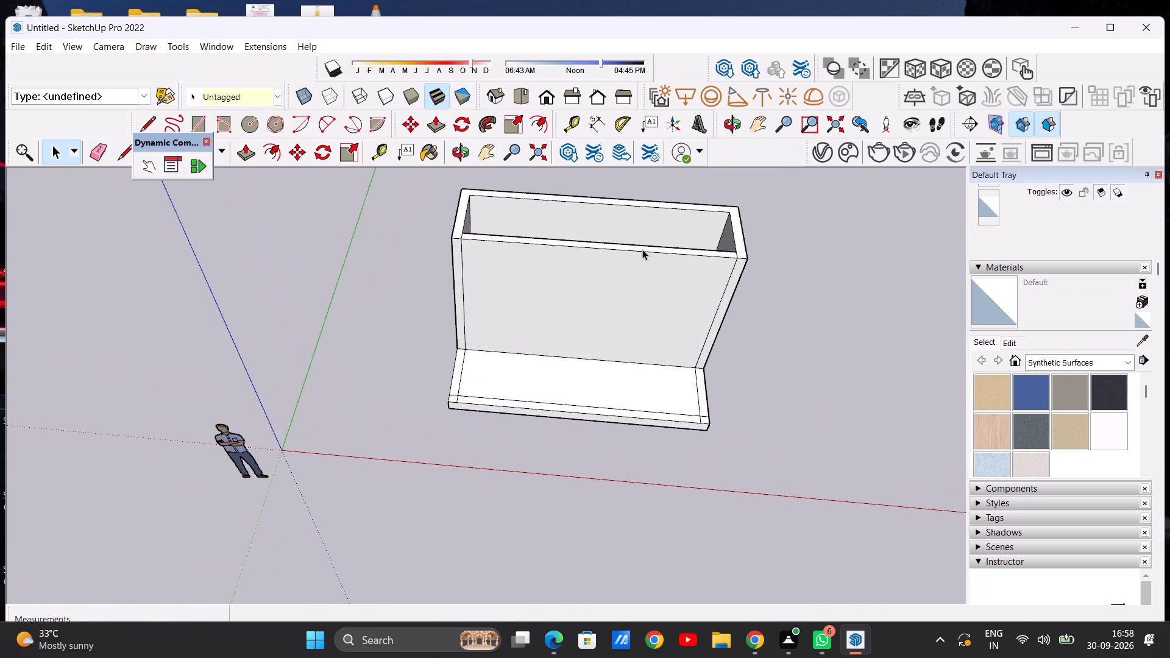
Undo the wall extrusions and earlier porch line edits, back to the flat slab with only its inset border and dividing strip.
key("ctrl+z")
key("ctrl+z")
key("ctrl+z")
key("ctrl+z")
key("ctrl+z")
key("ctrl+z")
key("ctrl+z")
key("ctrl+z")
key("ctrl+z")
key("ctrl+z")
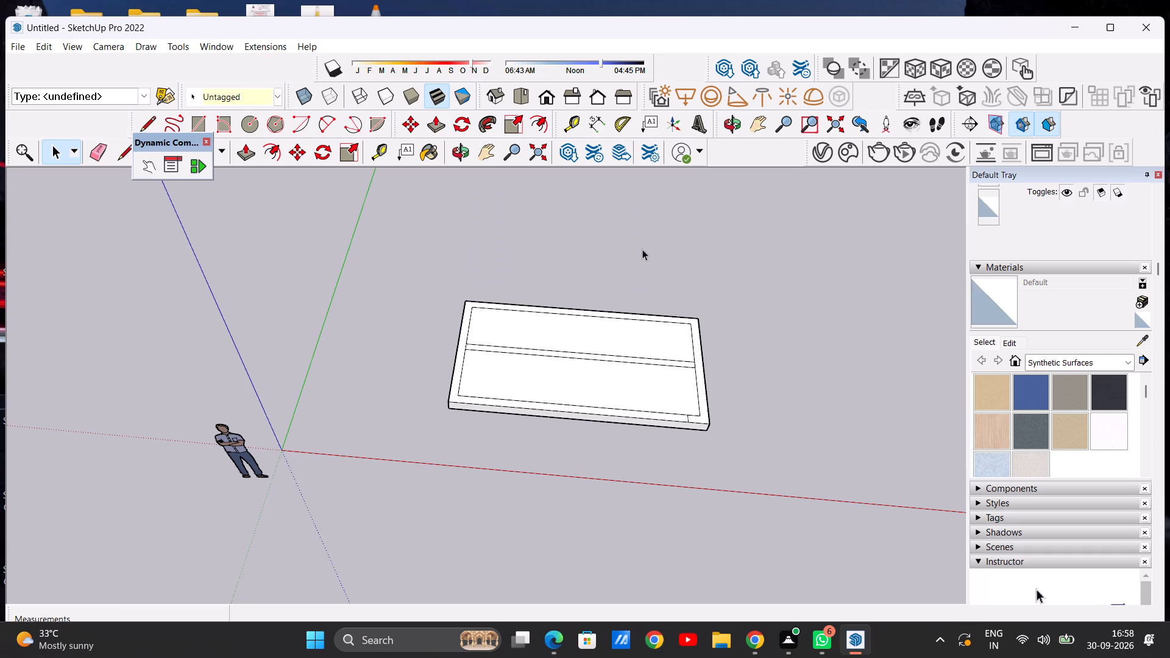
key("ctrl+z")
key("z")
key("ctrl+z")
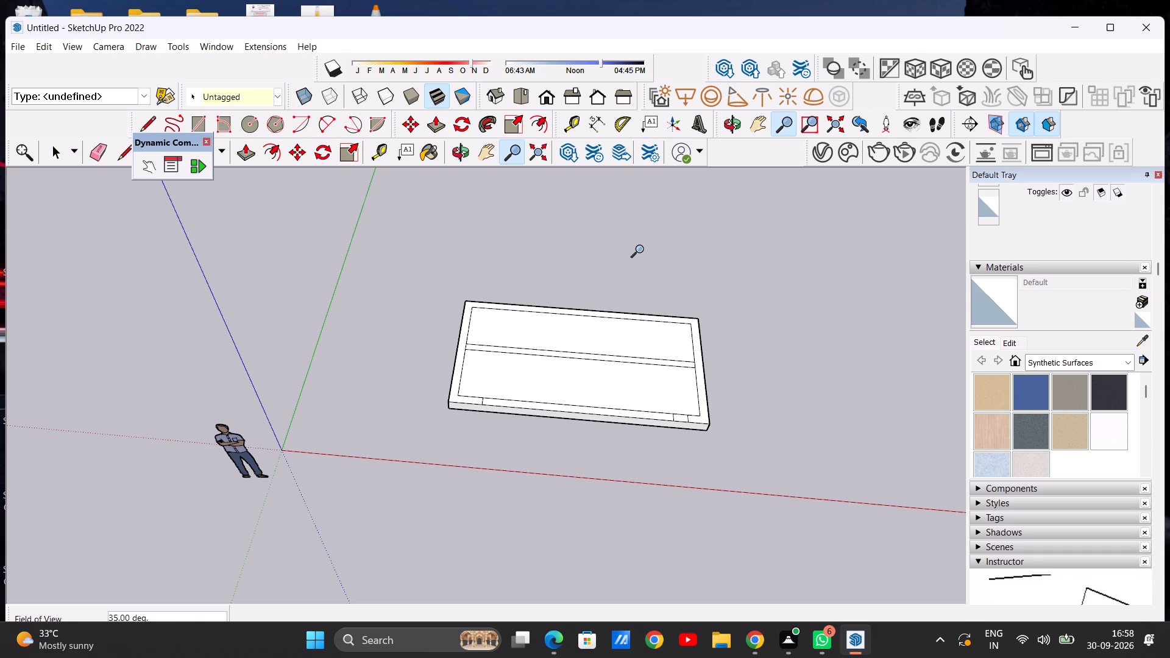
key("space")
key("ctrl+z")
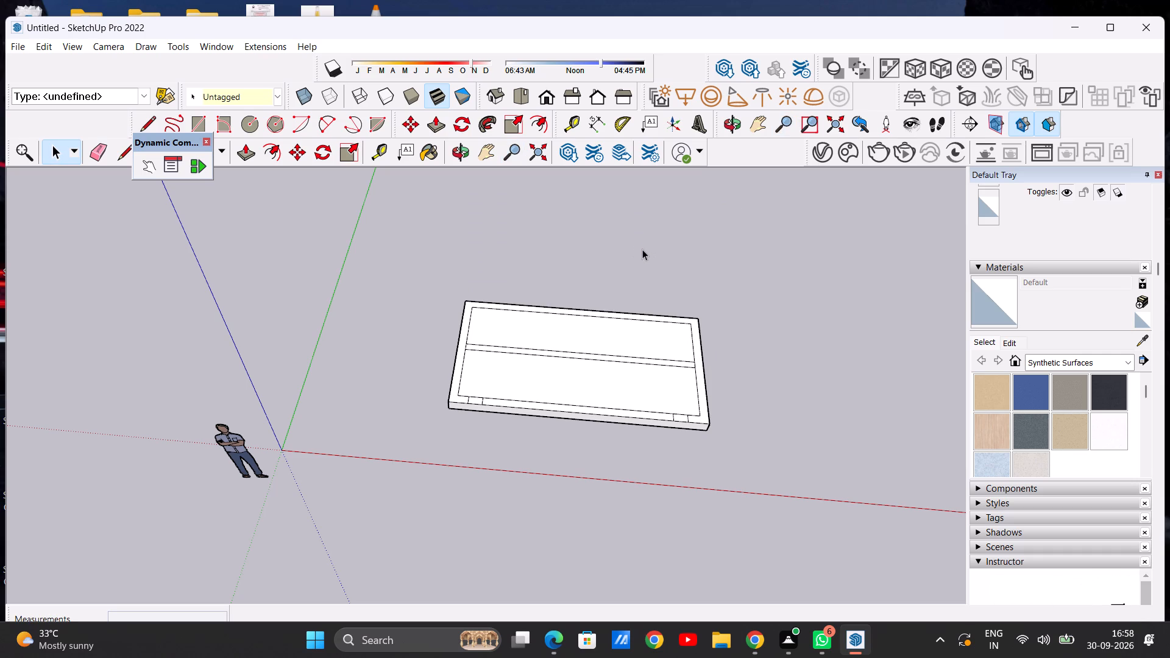
key("ctrl+z")
key("ctrl+z")
key("ctrl+z")
key("ctrl+z")
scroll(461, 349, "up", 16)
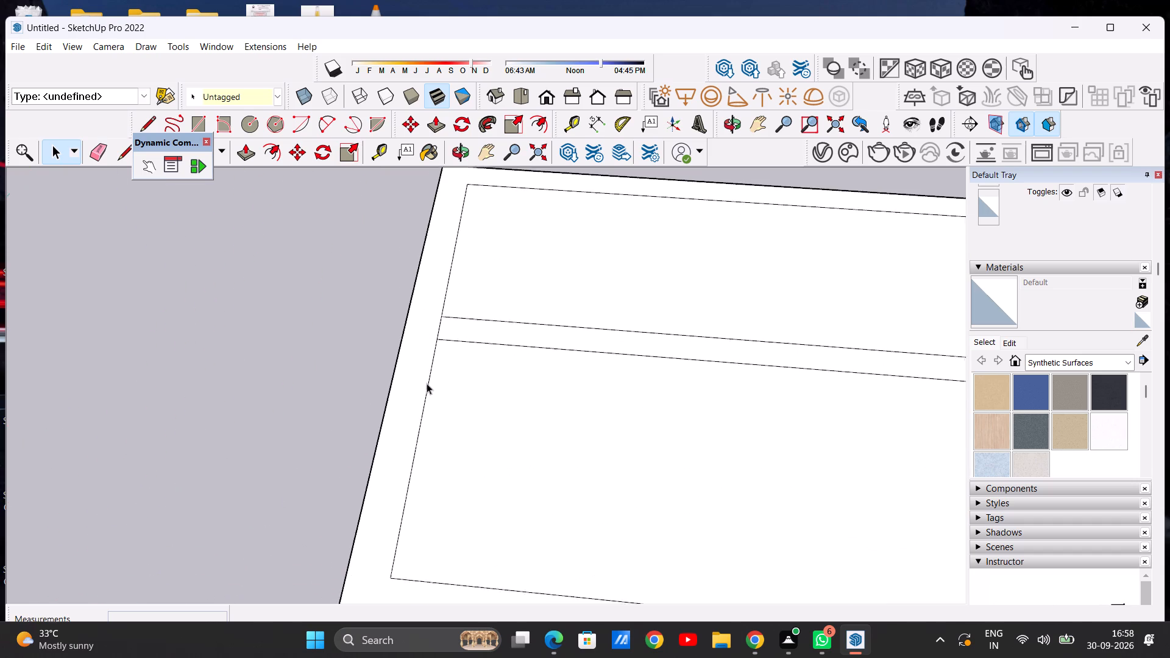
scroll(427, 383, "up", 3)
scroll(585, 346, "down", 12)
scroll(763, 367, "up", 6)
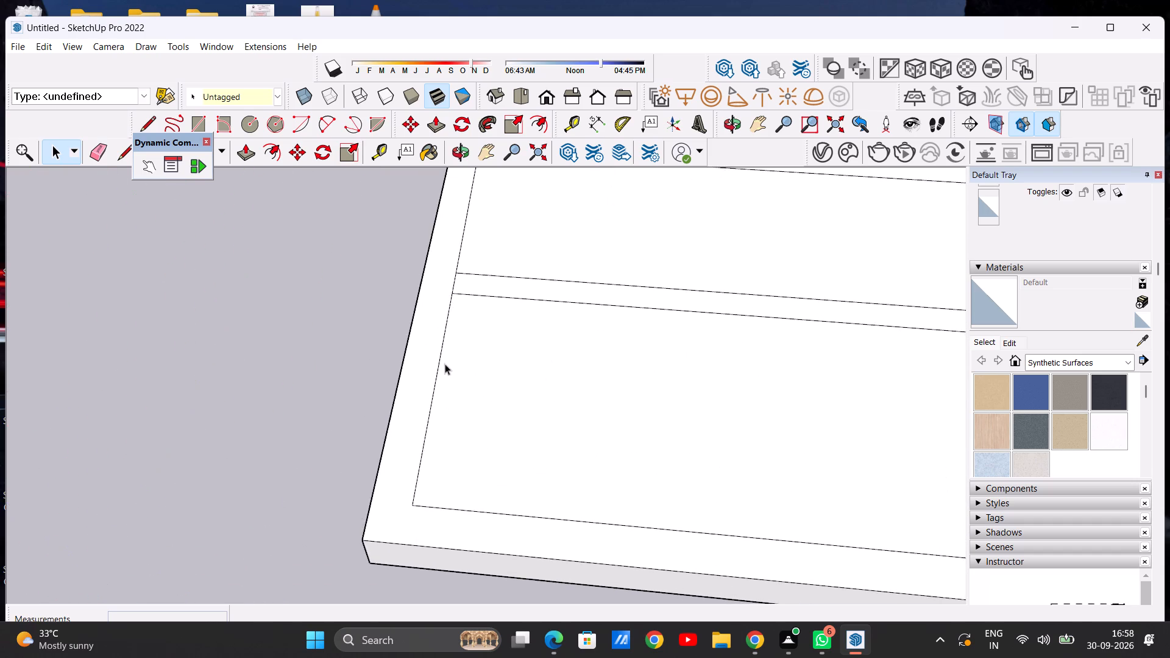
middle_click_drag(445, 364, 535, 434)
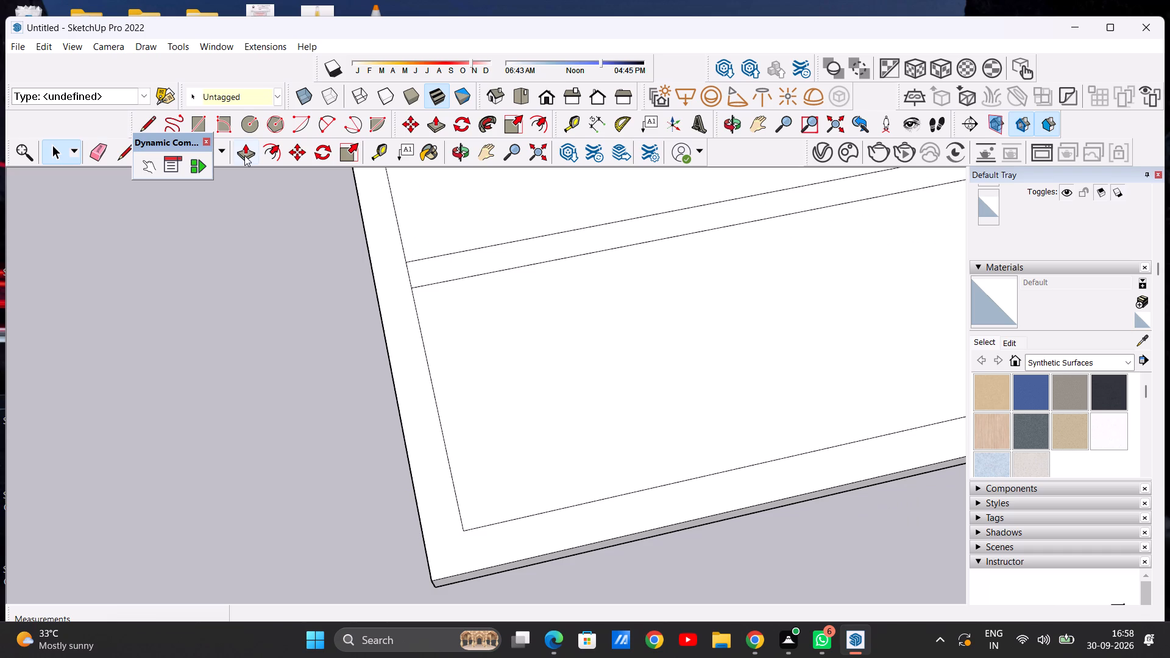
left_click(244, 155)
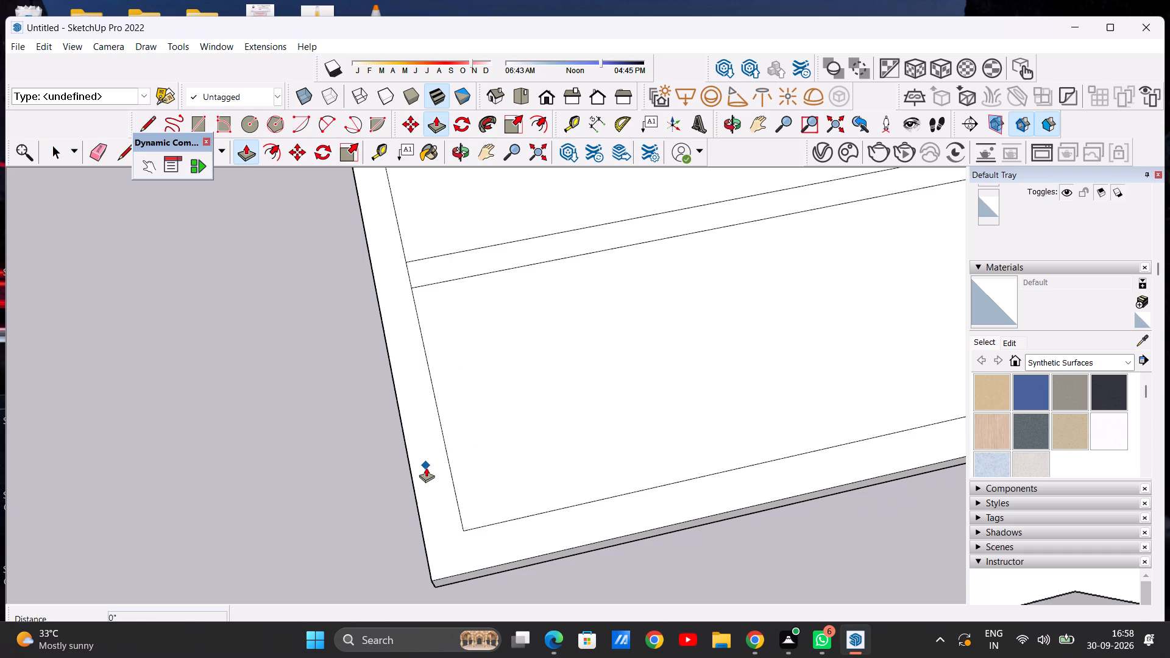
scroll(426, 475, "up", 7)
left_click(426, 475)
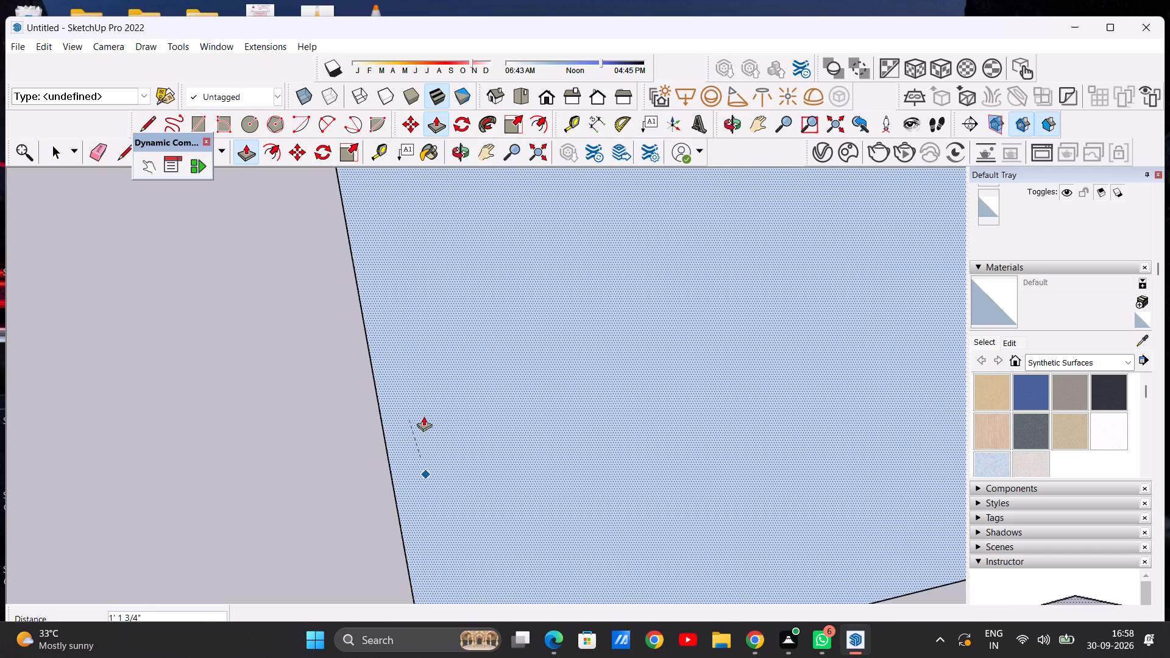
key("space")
Examine the flat slab with its inset border and dividing strip from low corner and front angles.
scroll(411, 398, "down", 14)
scroll(431, 394, "up", 1)
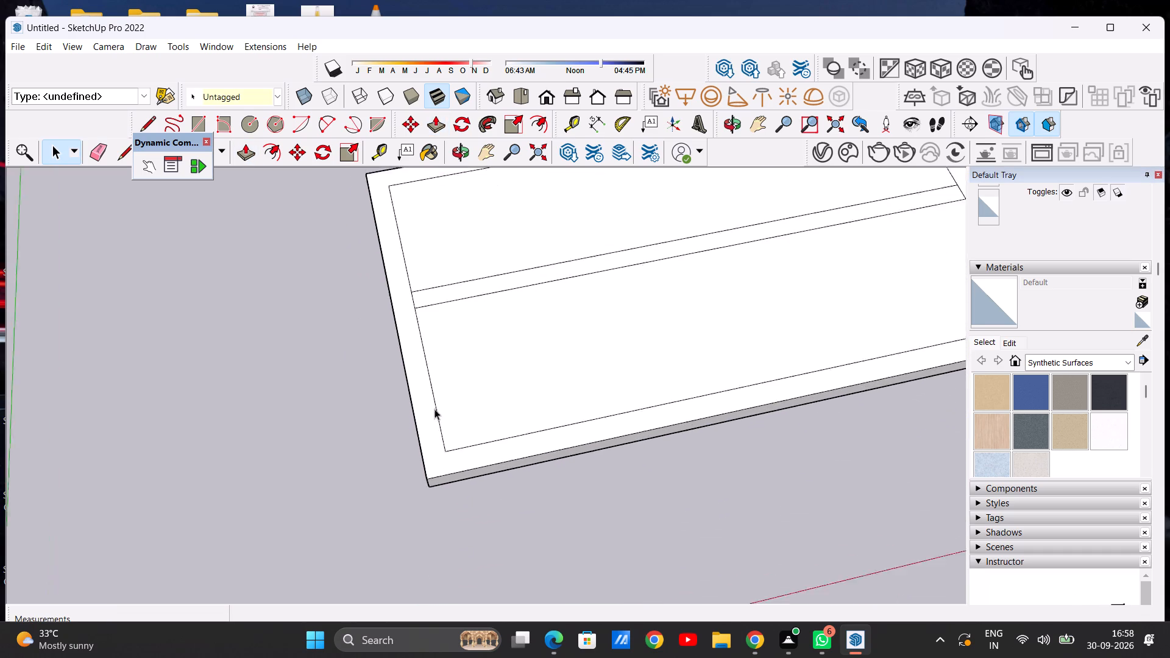
scroll(437, 414, "down", 3)
middle_click_drag(516, 466, 696, 238)
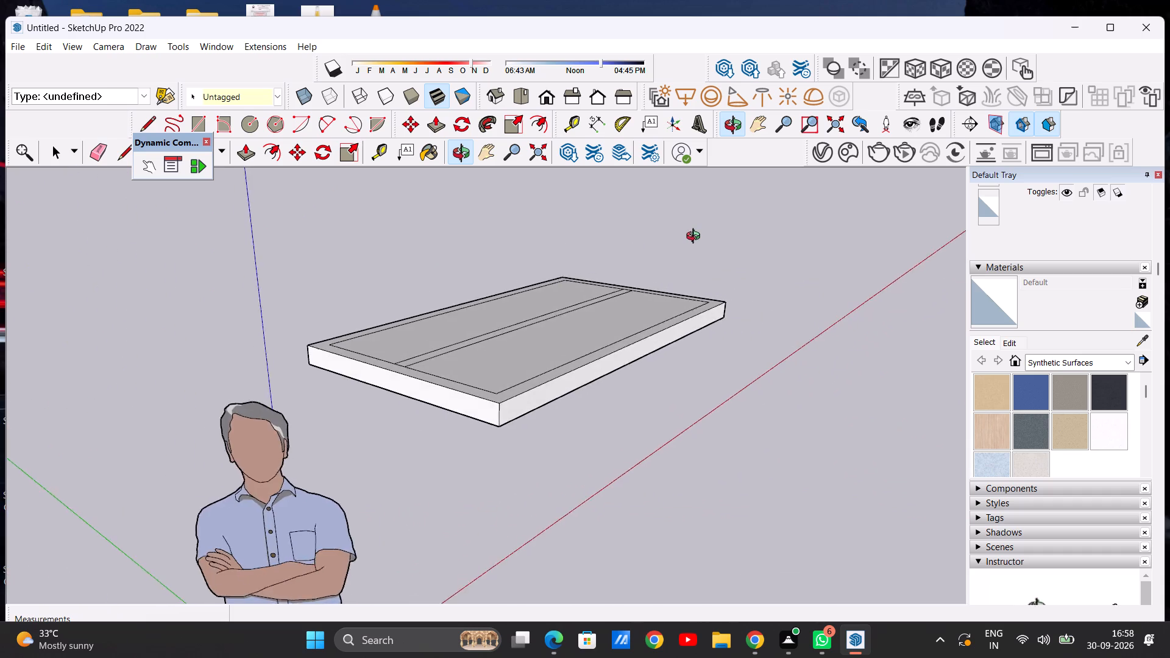
middle_click_drag(696, 238, 452, 228)
scroll(460, 356, "down", 1)
scroll(461, 358, "up", 3)
scroll(420, 355, "down", 5)
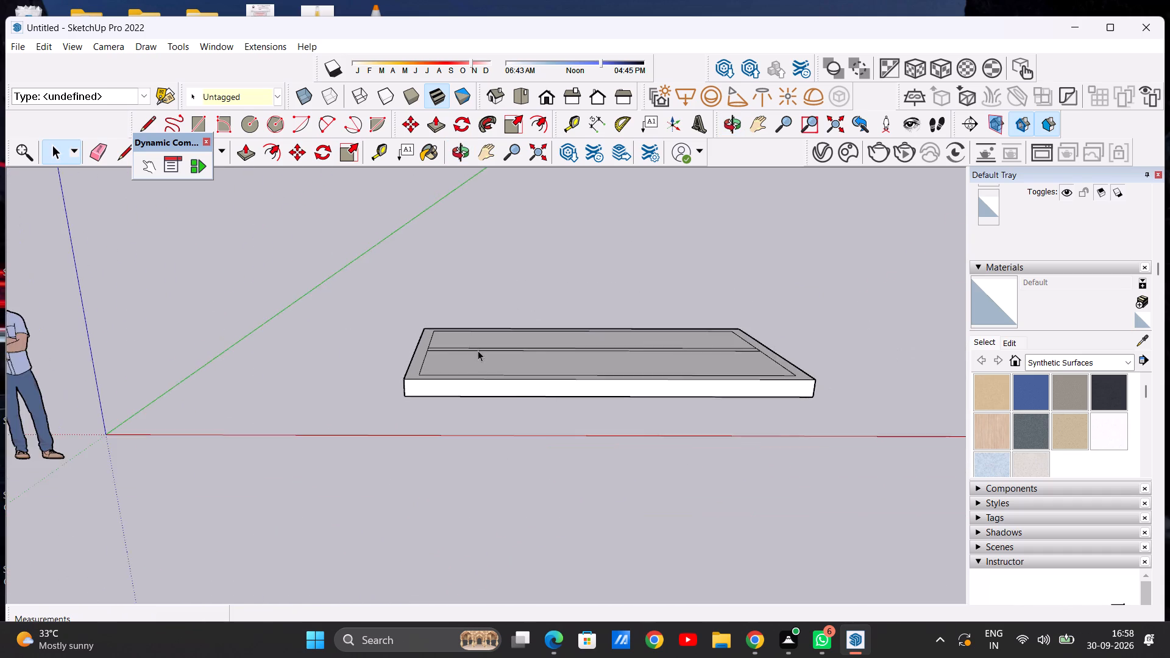
Undo the dividing strip lines so the slab's top face keeps only its inset border.
middle_click_drag(478, 350, 482, 587)
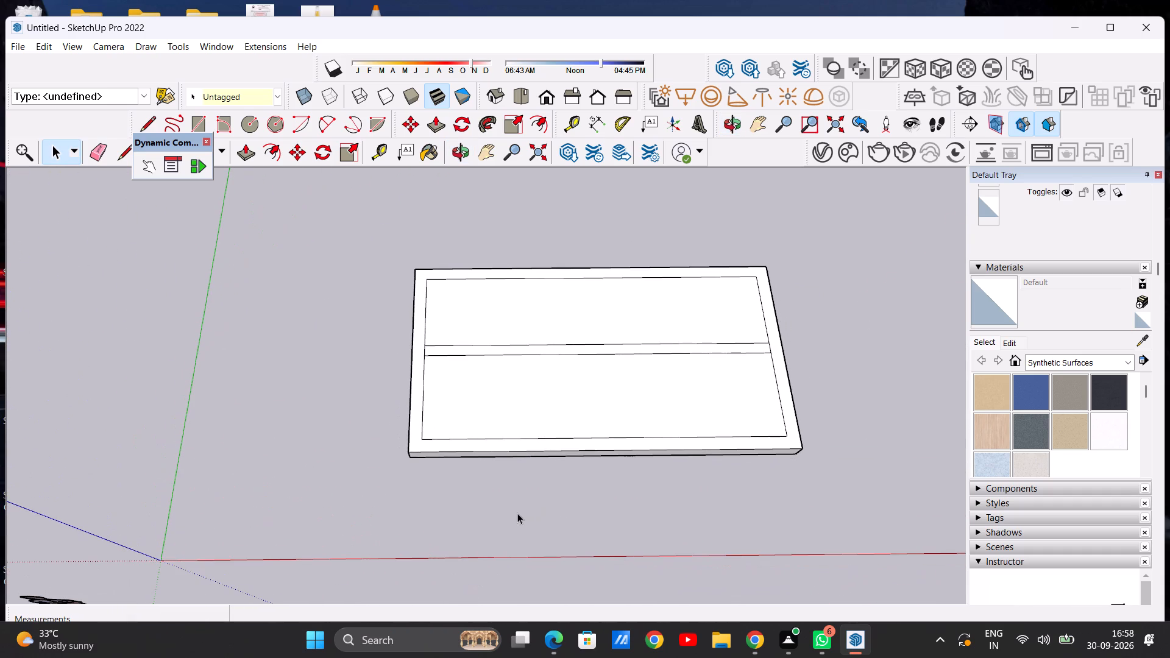
key("ctrl+z")
key("ctrl+z")
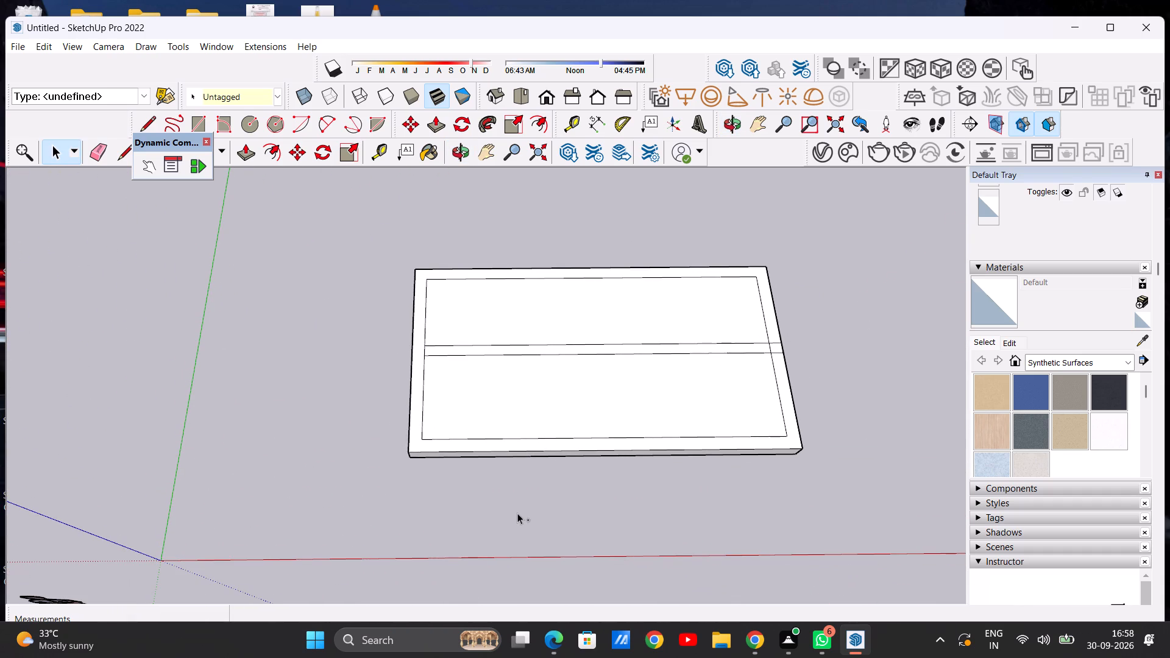
key("ctrl+z")
left_click(517, 513)
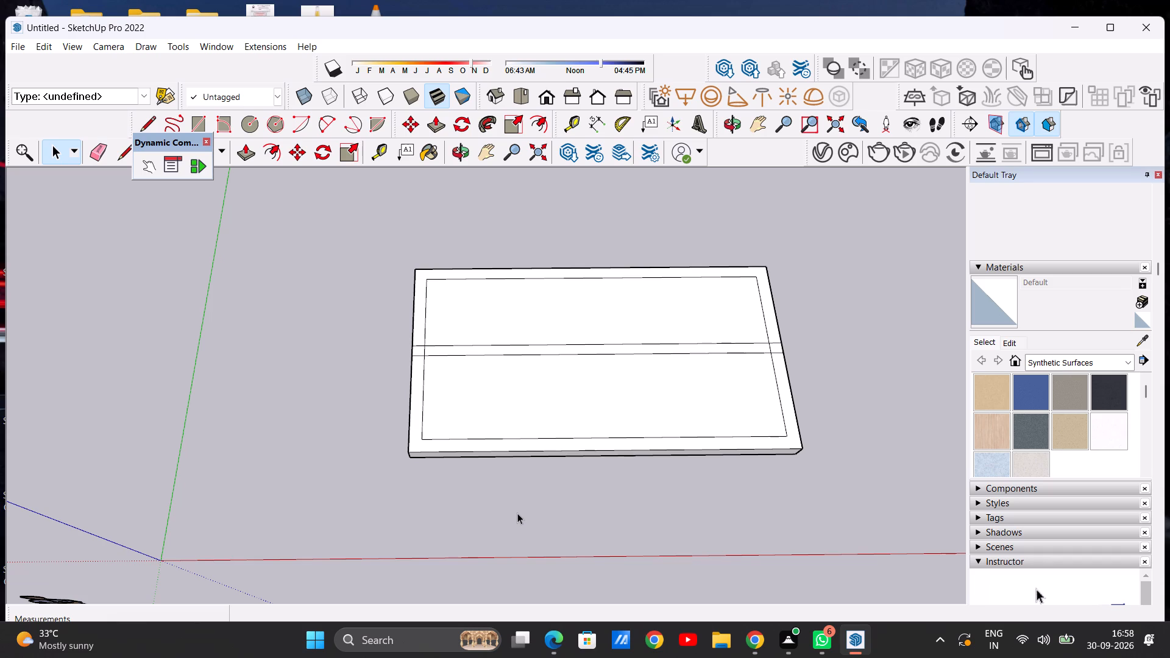
left_click(517, 513)
key("ctrl+z")
key("ctrl+z")
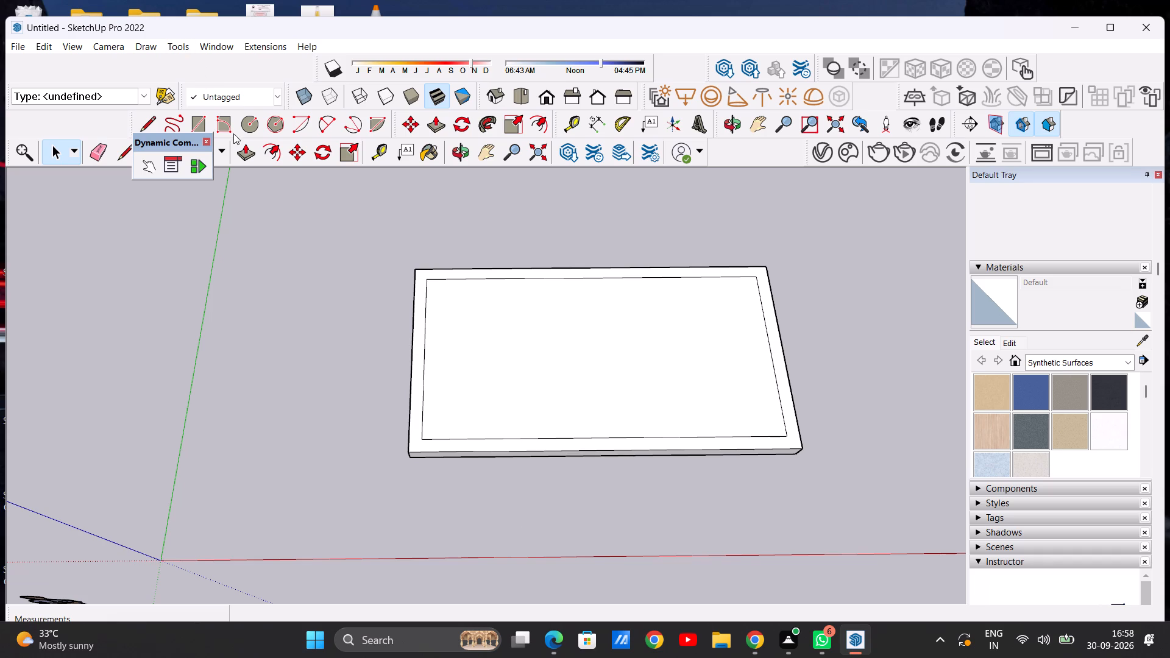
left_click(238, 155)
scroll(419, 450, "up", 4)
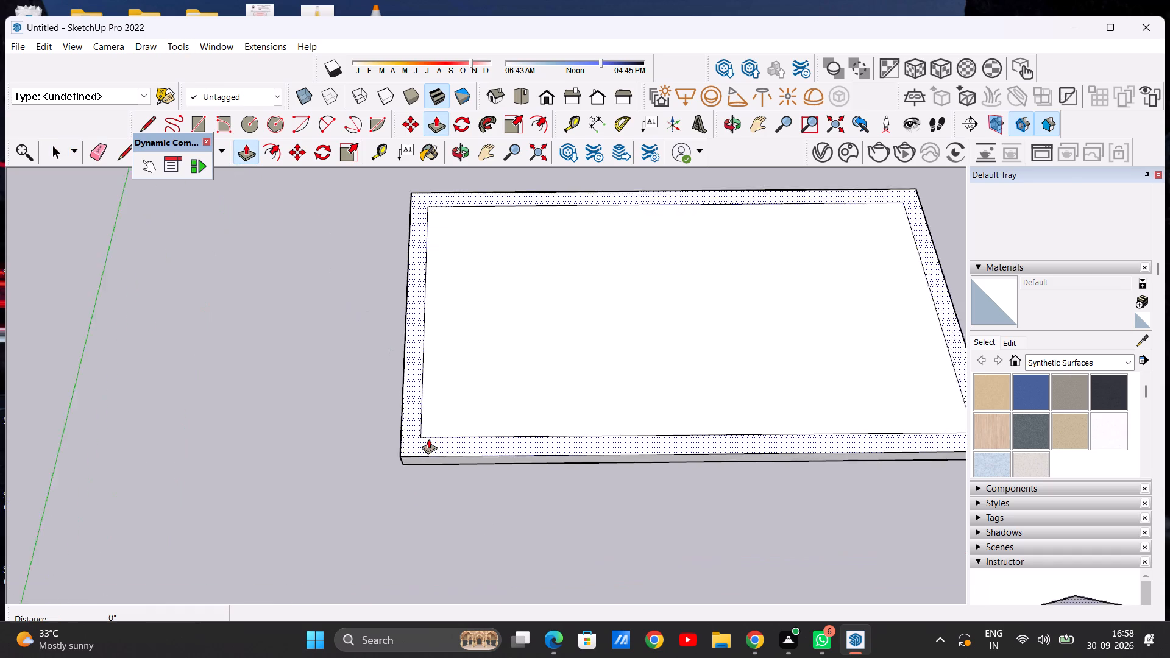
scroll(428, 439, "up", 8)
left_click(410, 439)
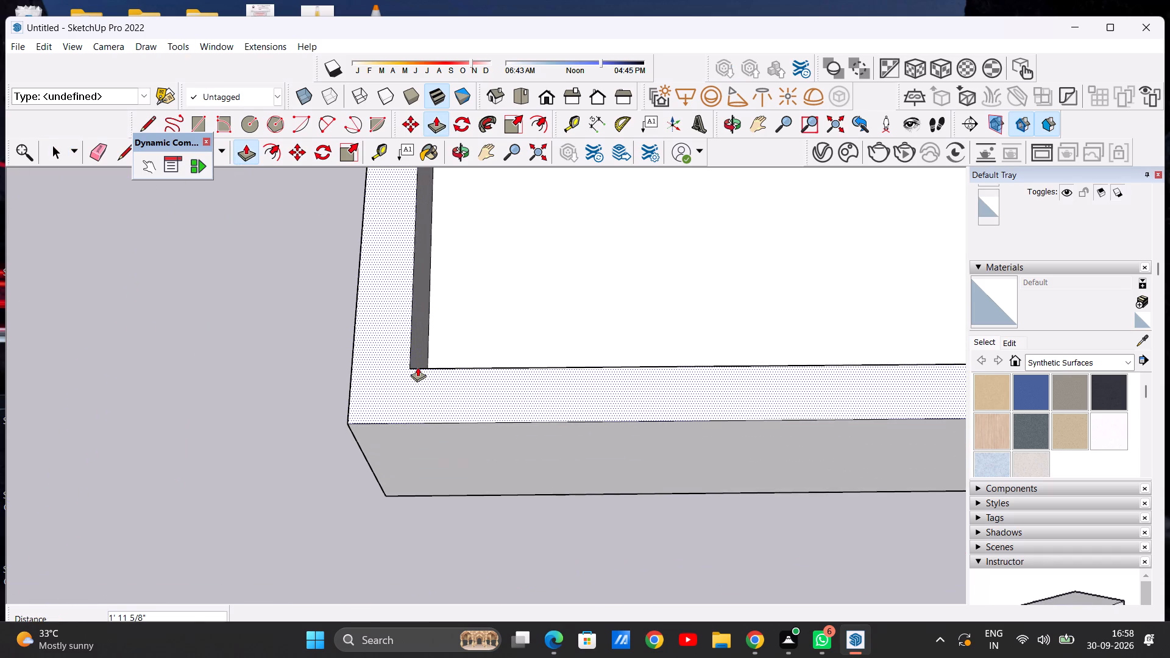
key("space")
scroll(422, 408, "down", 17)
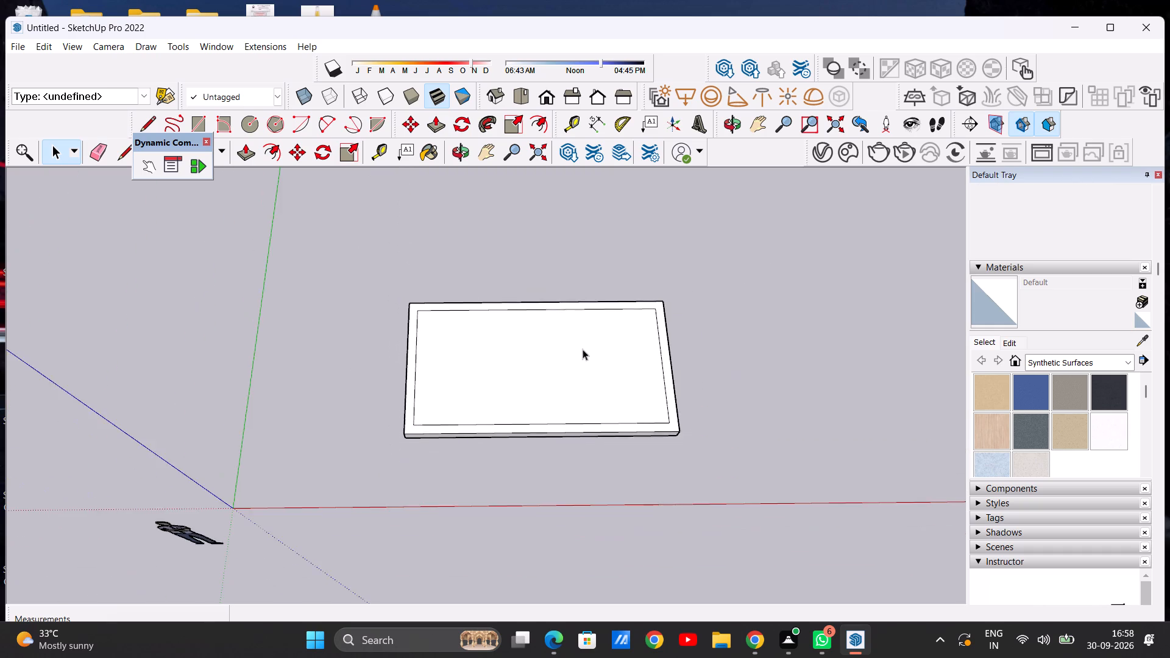
Draw a dividing strip of two parallel lines, each about 15' 10 3/8" long, across the inset rectangle, from its side midpoints and just in front.
scroll(583, 349, "up", 4)
scroll(686, 344, "down", 4)
scroll(519, 386, "up", 4)
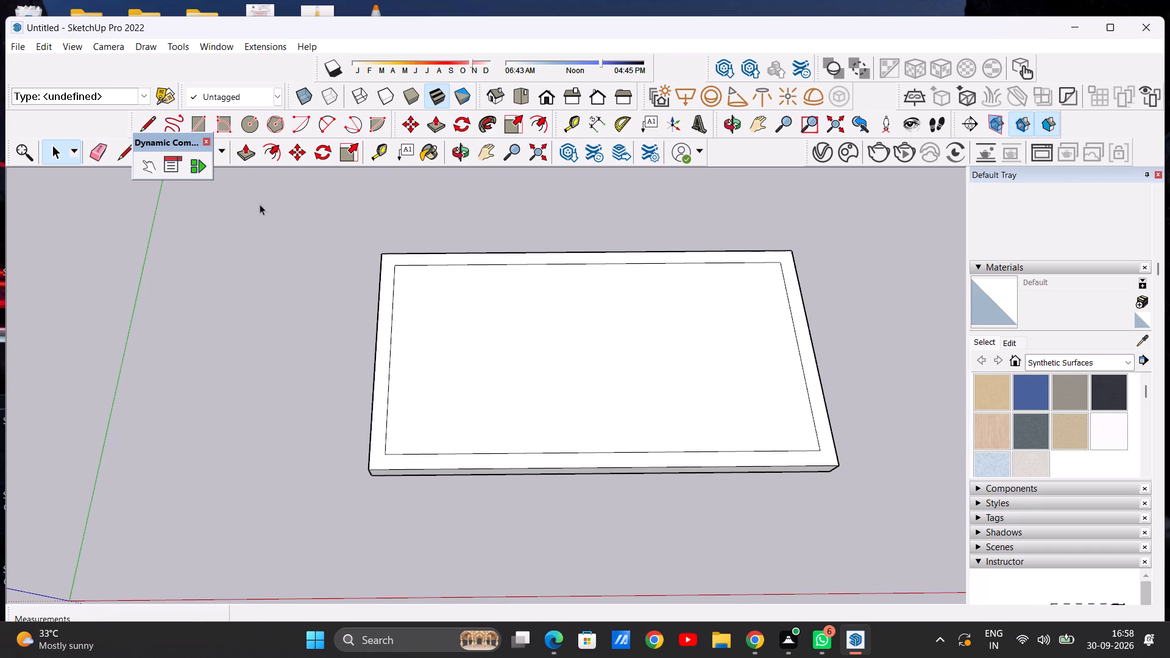
left_click(152, 119)
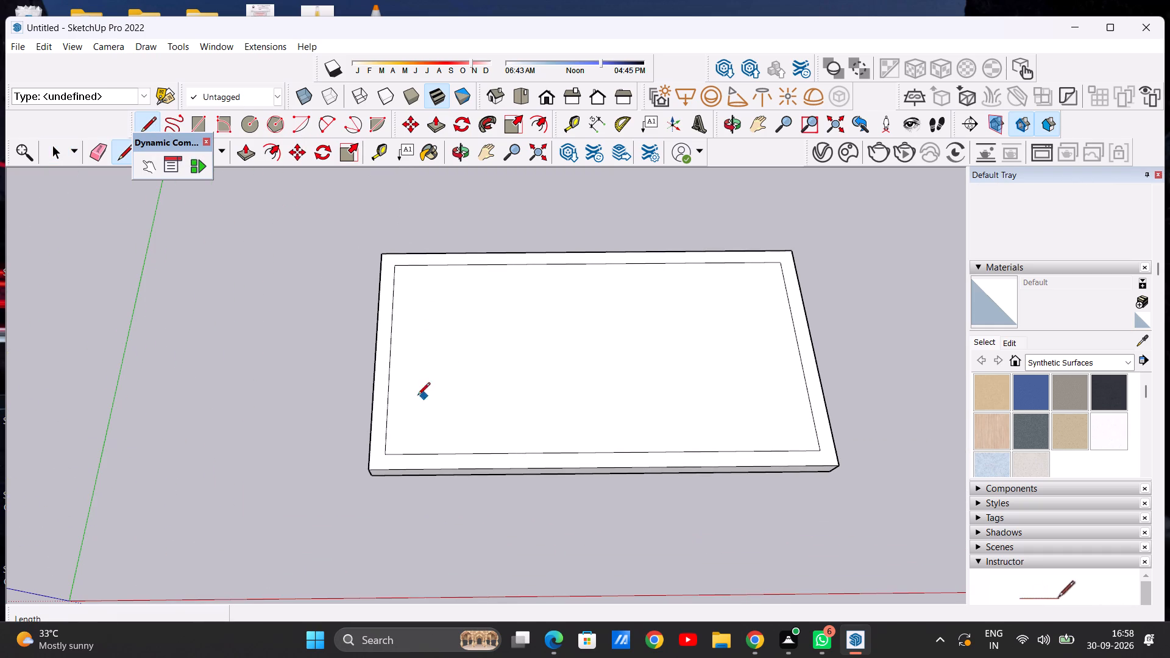
scroll(389, 363, "up", 6)
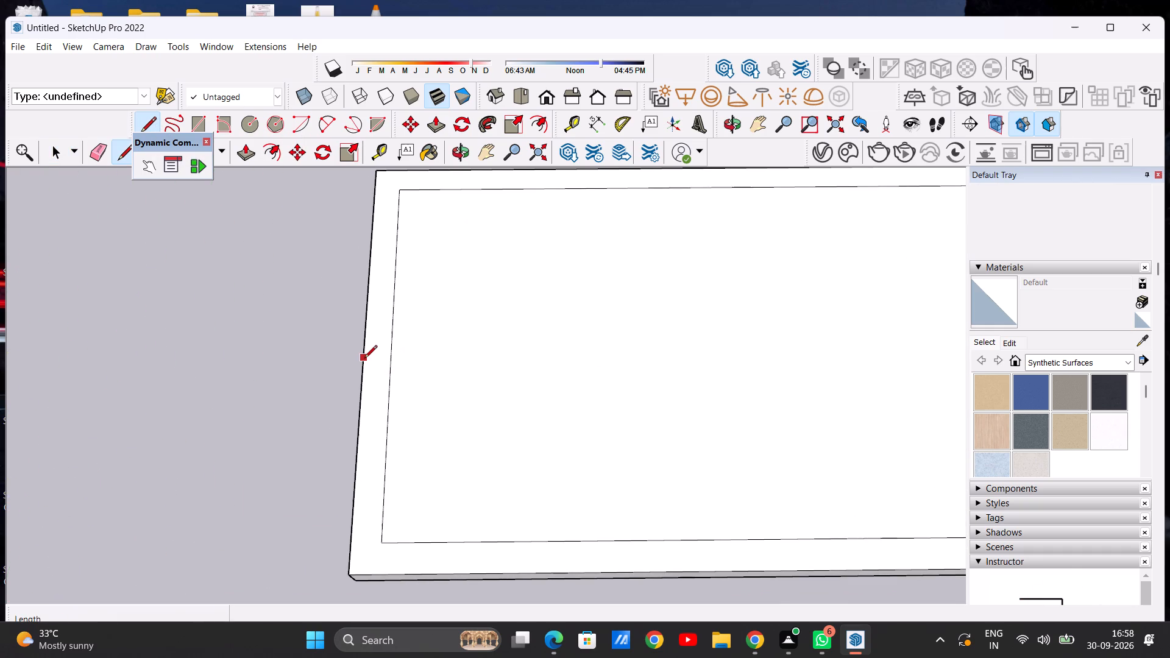
scroll(364, 359, "up", 8)
middle_click_drag(349, 357, 497, 251)
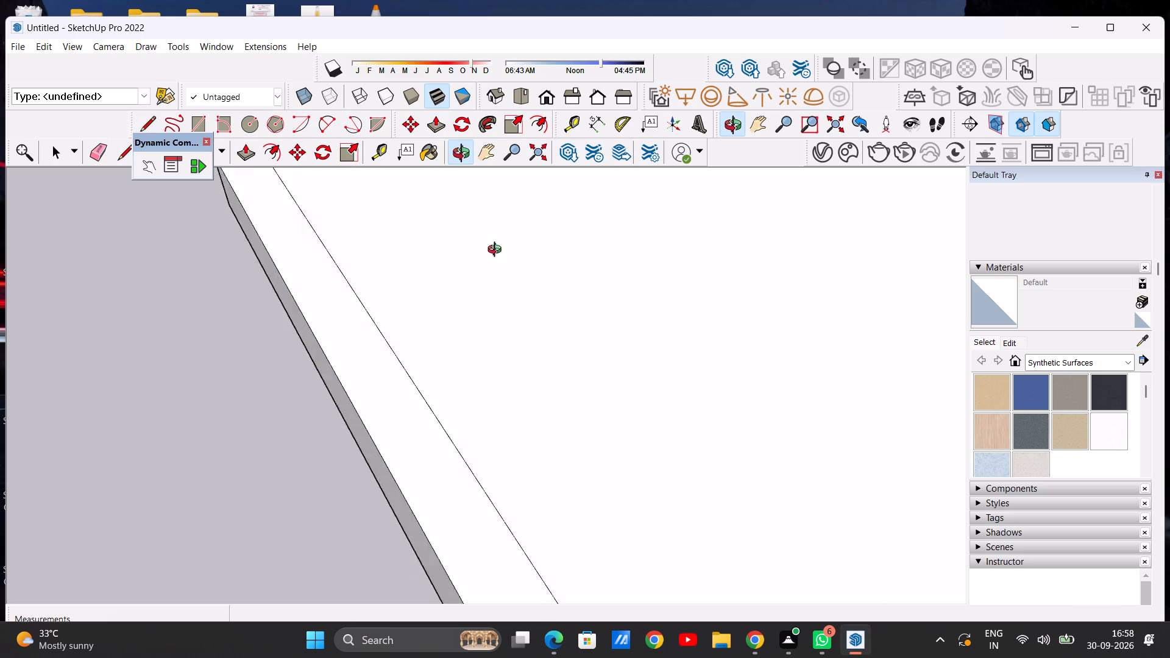
middle_click_drag(497, 251, 401, 203)
scroll(360, 303, "down", 11)
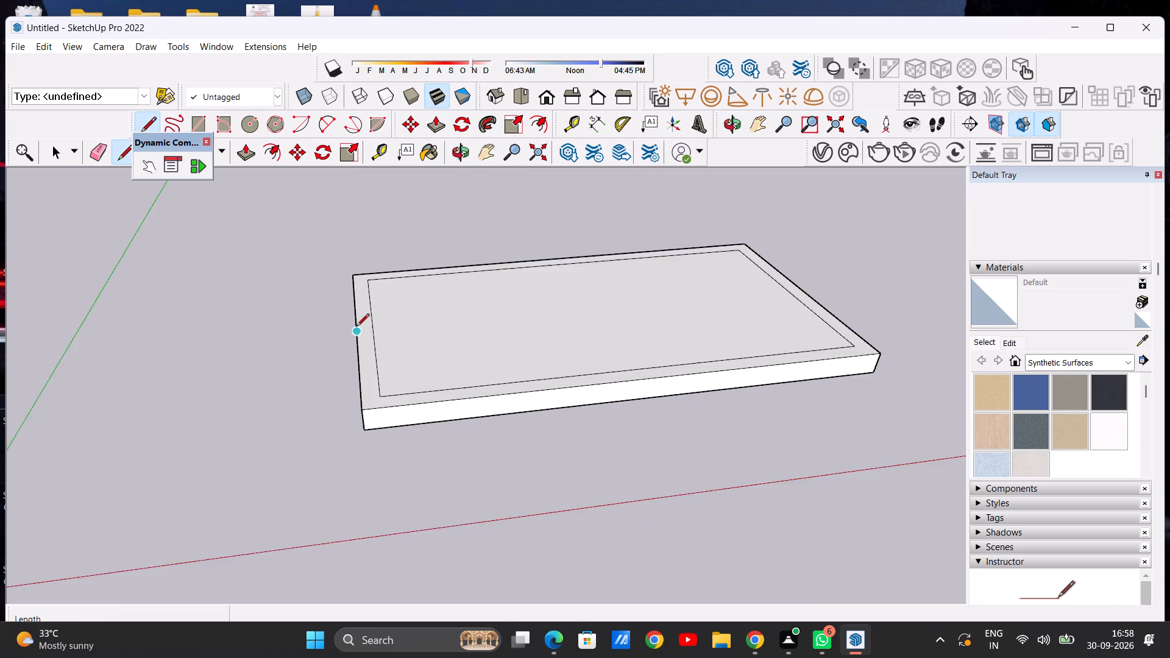
scroll(356, 327, "down", 4)
middle_click_drag(517, 327, 475, 512)
scroll(359, 372, "up", 1)
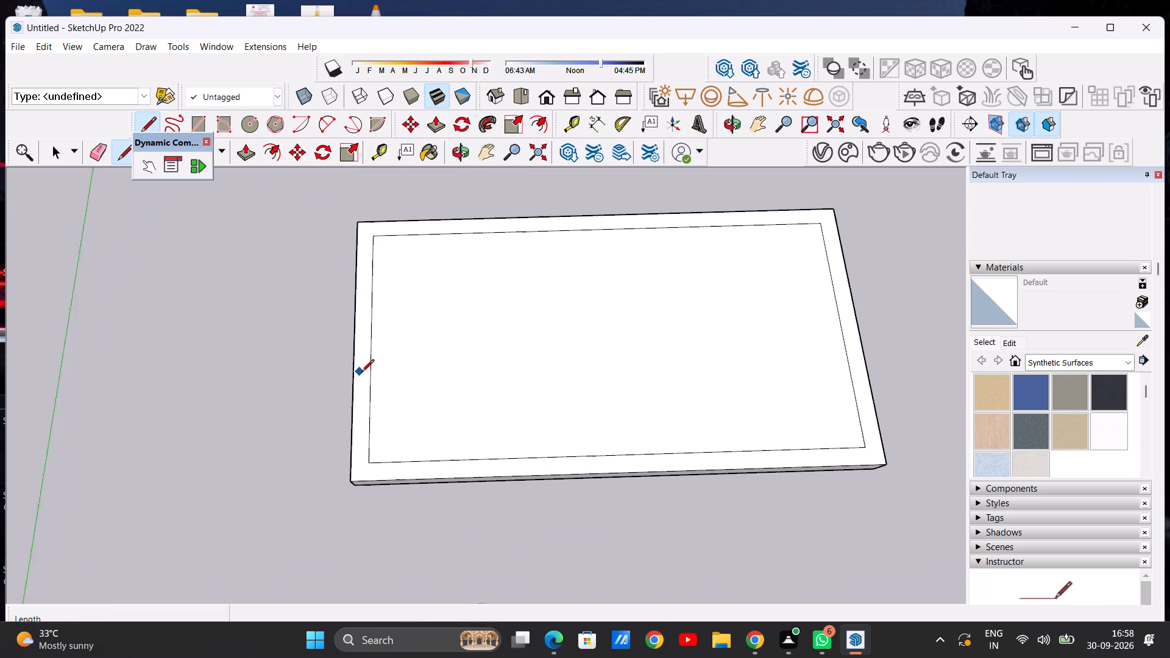
scroll(361, 373, "up", 1)
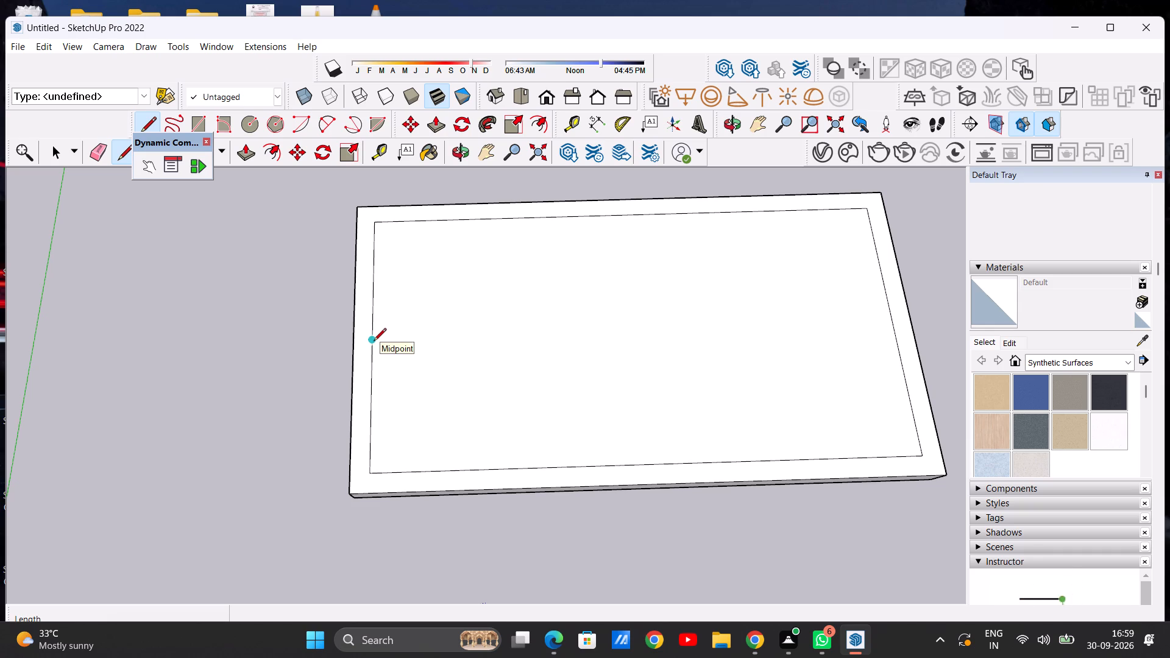
left_click(374, 342)
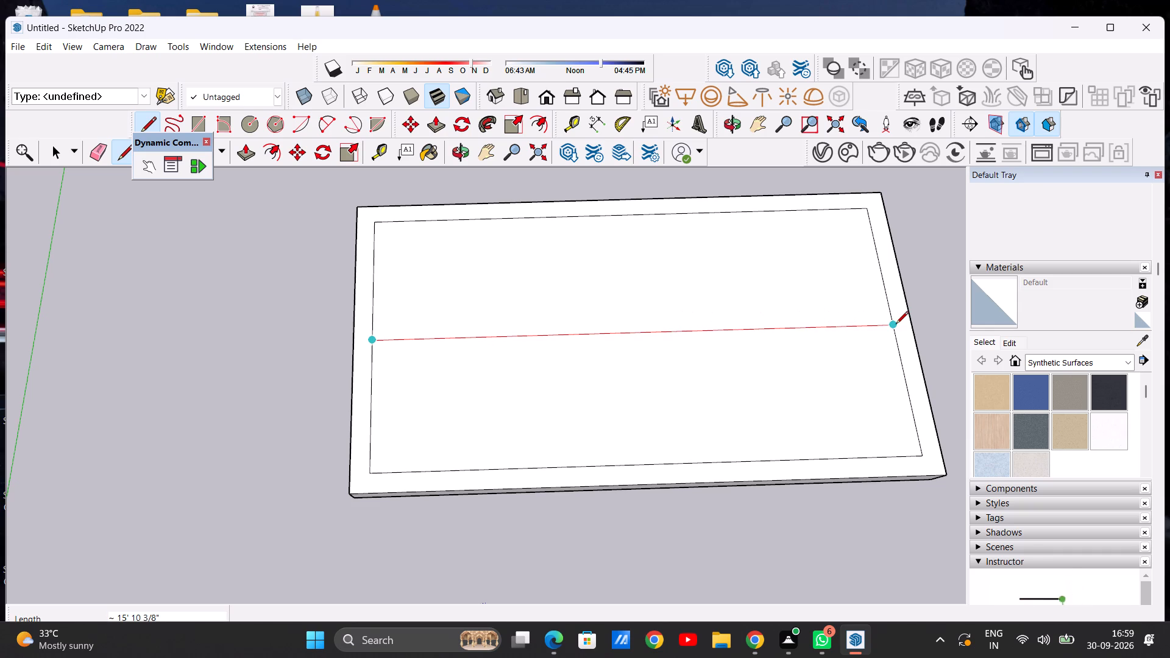
left_click(892, 327)
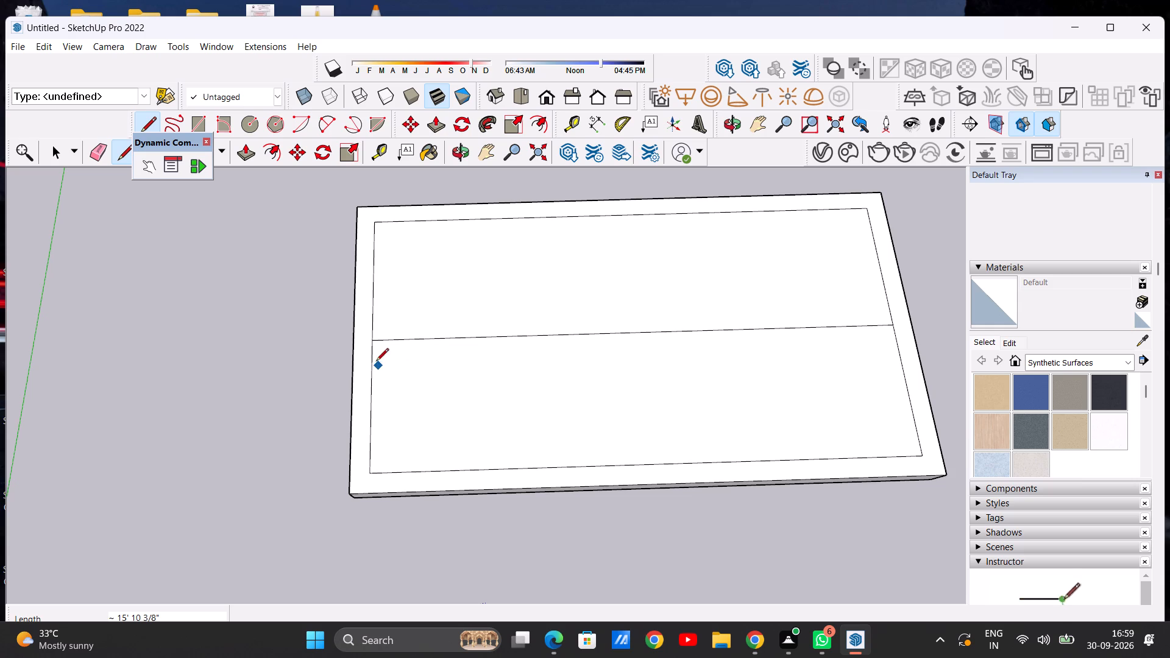
left_click(371, 358)
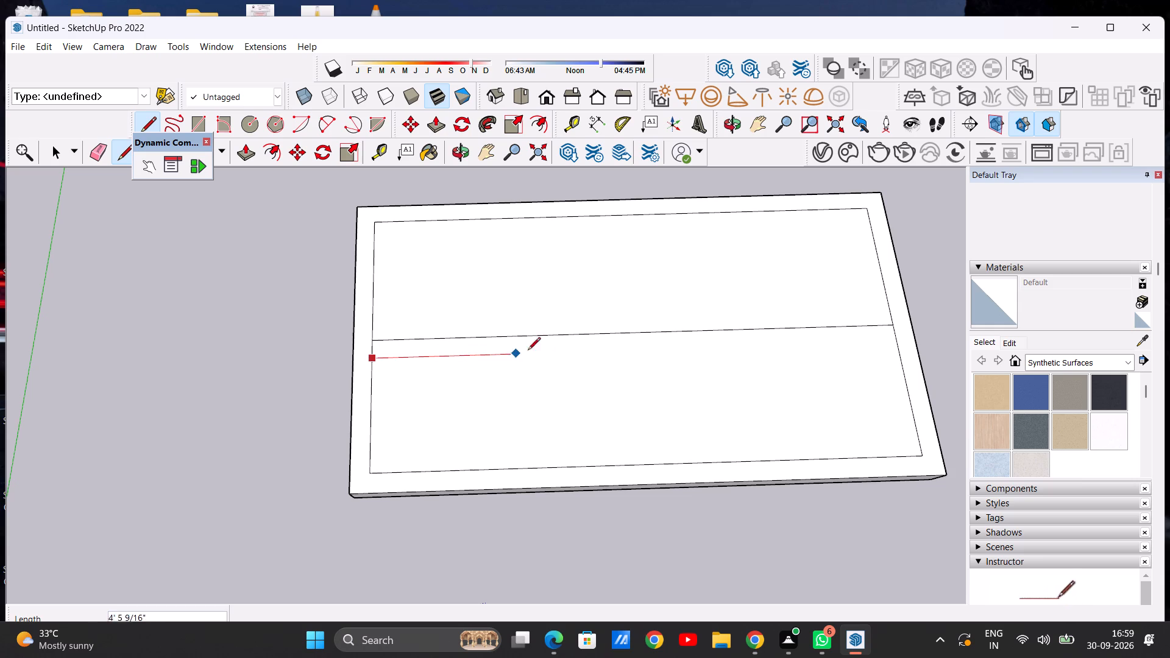
left_click(892, 335)
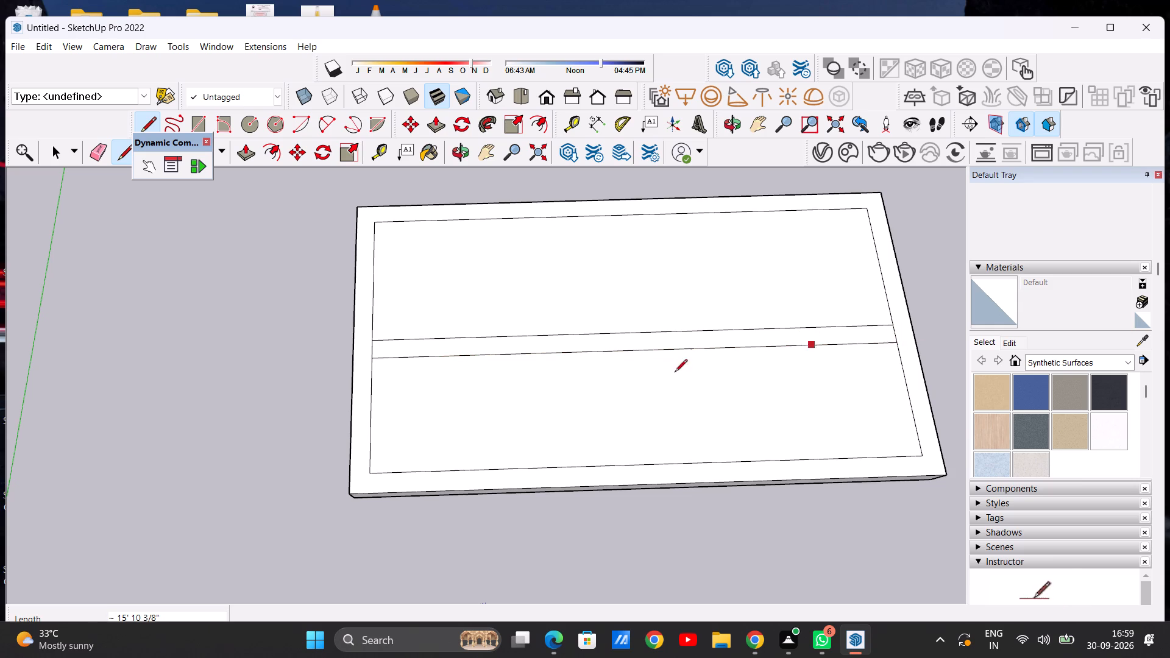
Extend the strip's front line about 6 13/16" across the border to the slab's outer edge on the side nearer the origin.
scroll(261, 389, "down", 5)
scroll(364, 377, "up", 20)
scroll(364, 377, "up", 2)
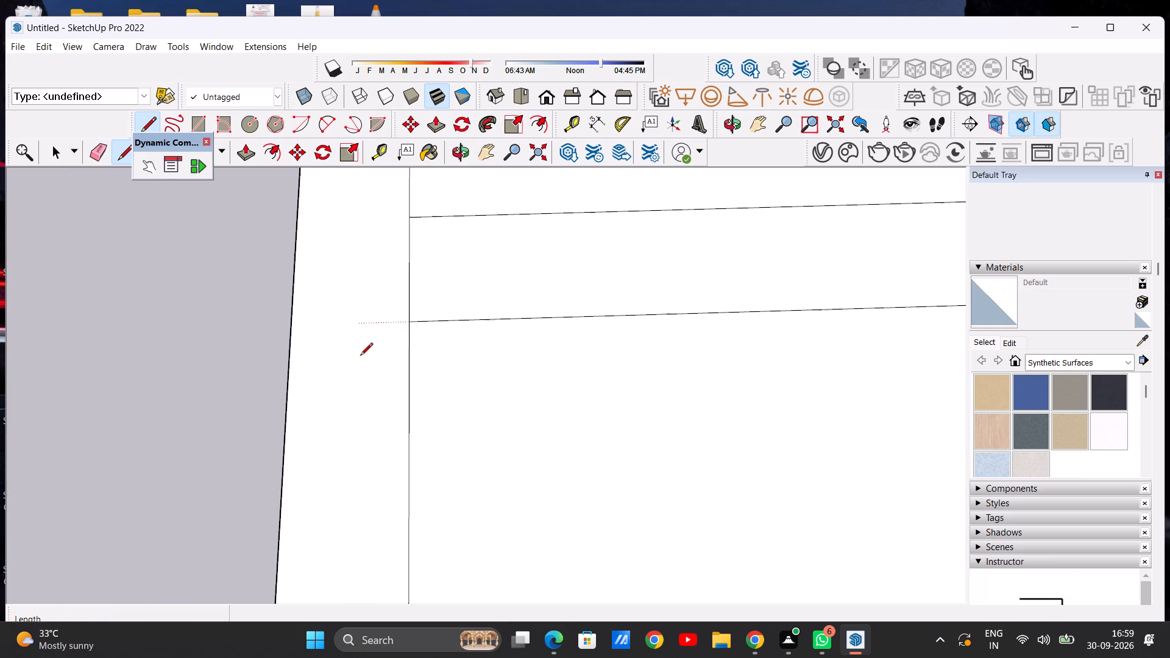
left_click(409, 322)
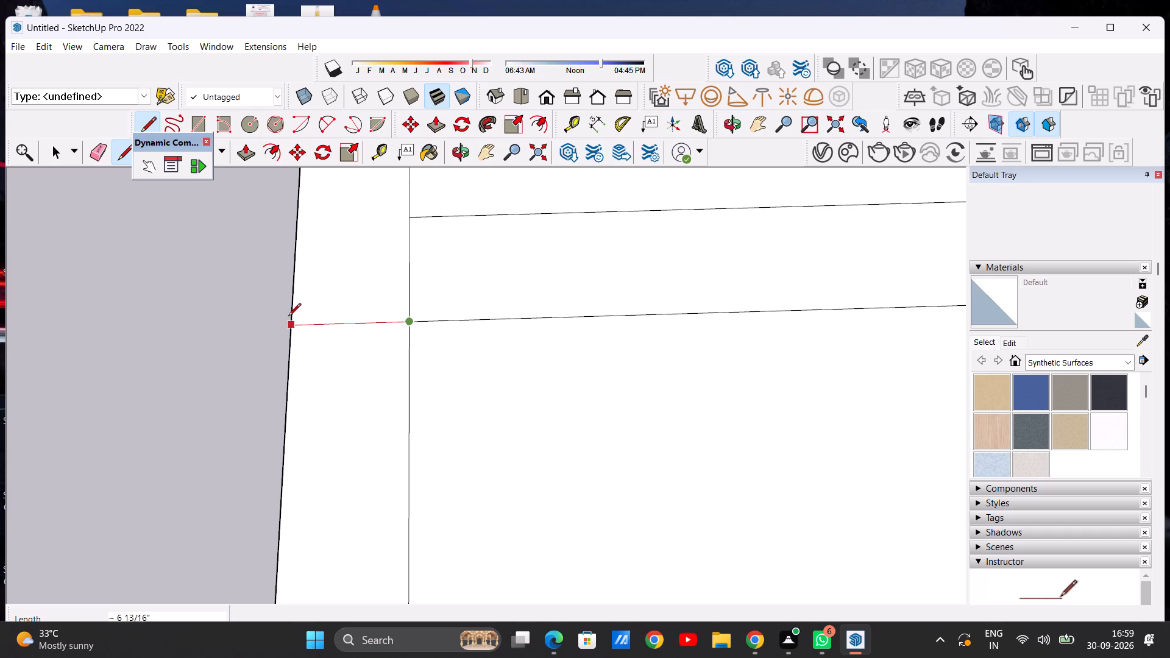
left_click(289, 324)
key("space")
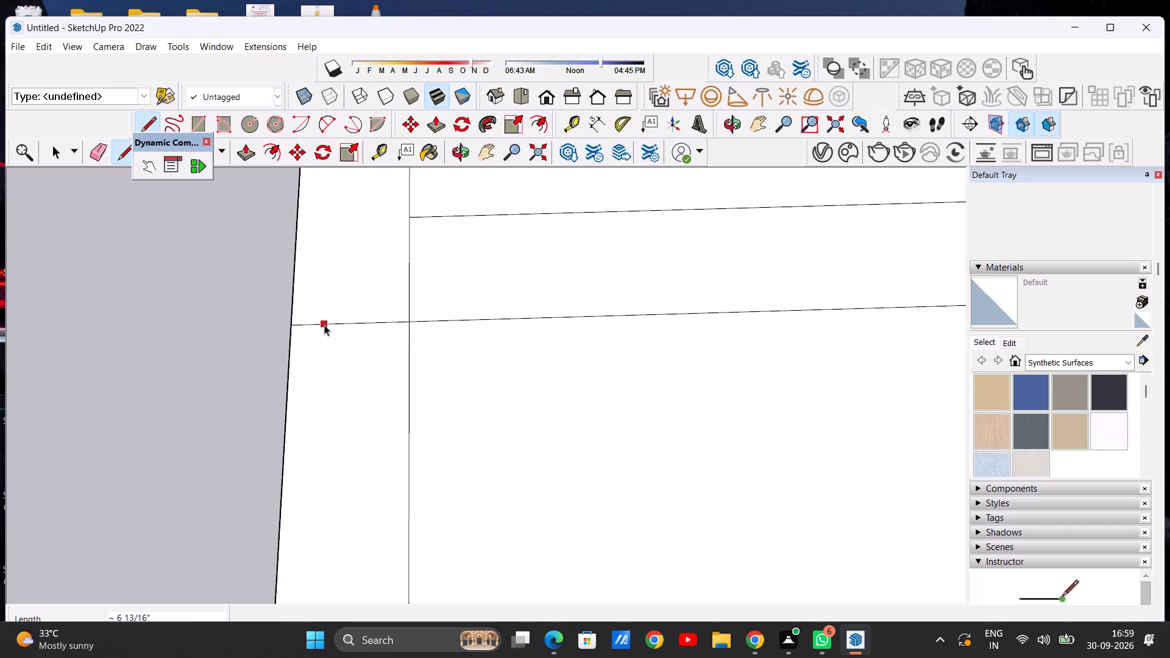
Examine at close range where the extended strip line meets the slab's outer edge and the inset border.
scroll(340, 314, "down", 11)
middle_click_drag(350, 319, 525, 208)
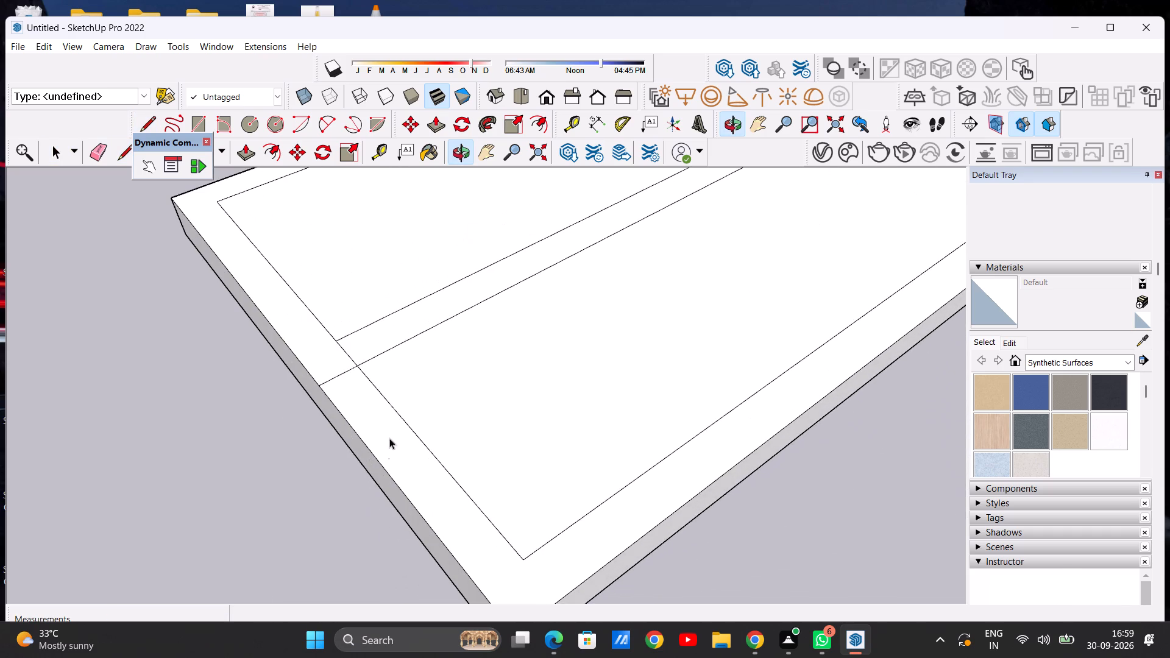
scroll(313, 393, "up", 17)
scroll(310, 368, "down", 1)
scroll(310, 368, "up", 11)
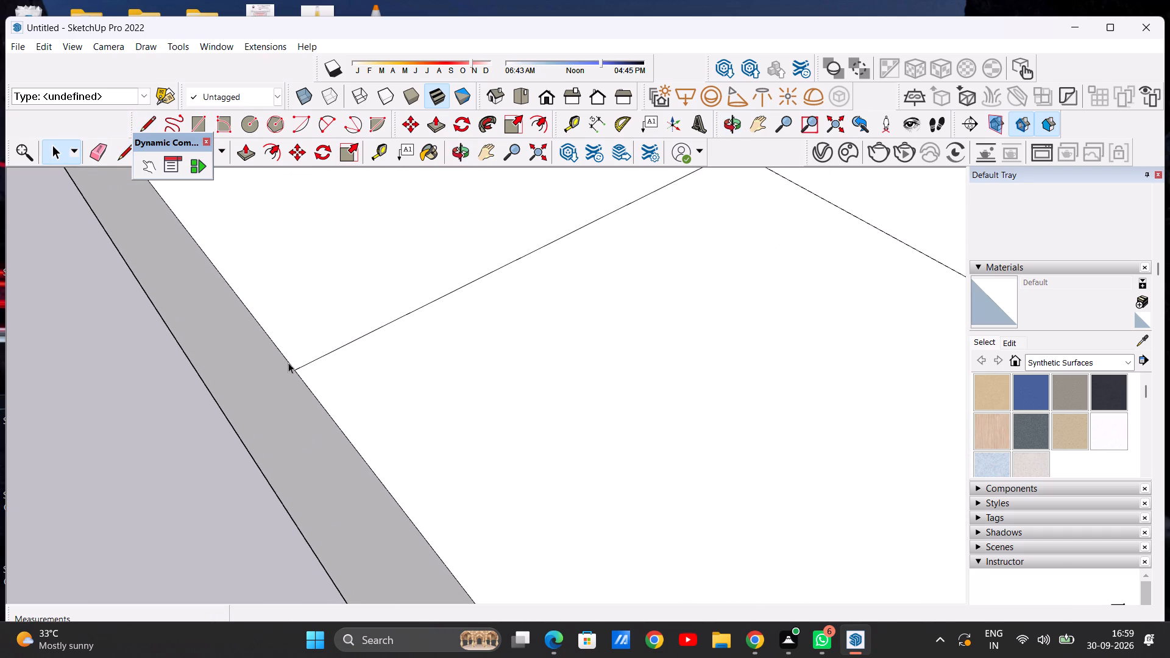
scroll(288, 363, "up", 8)
scroll(214, 387, "up", 14)
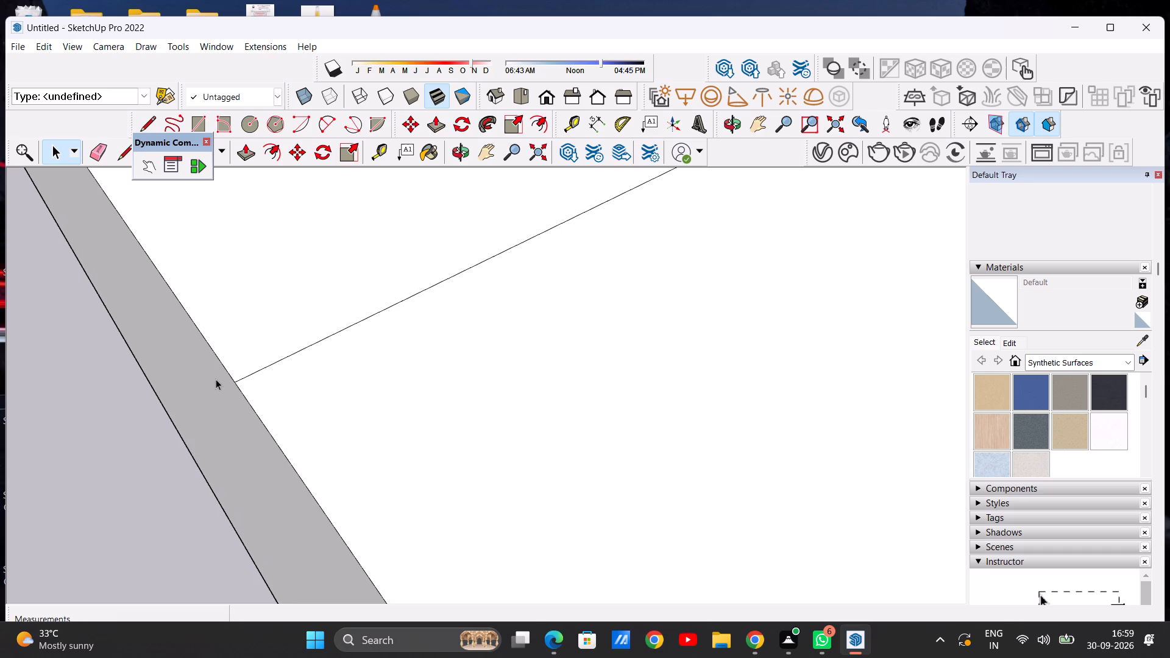
scroll(230, 345, "down", 19)
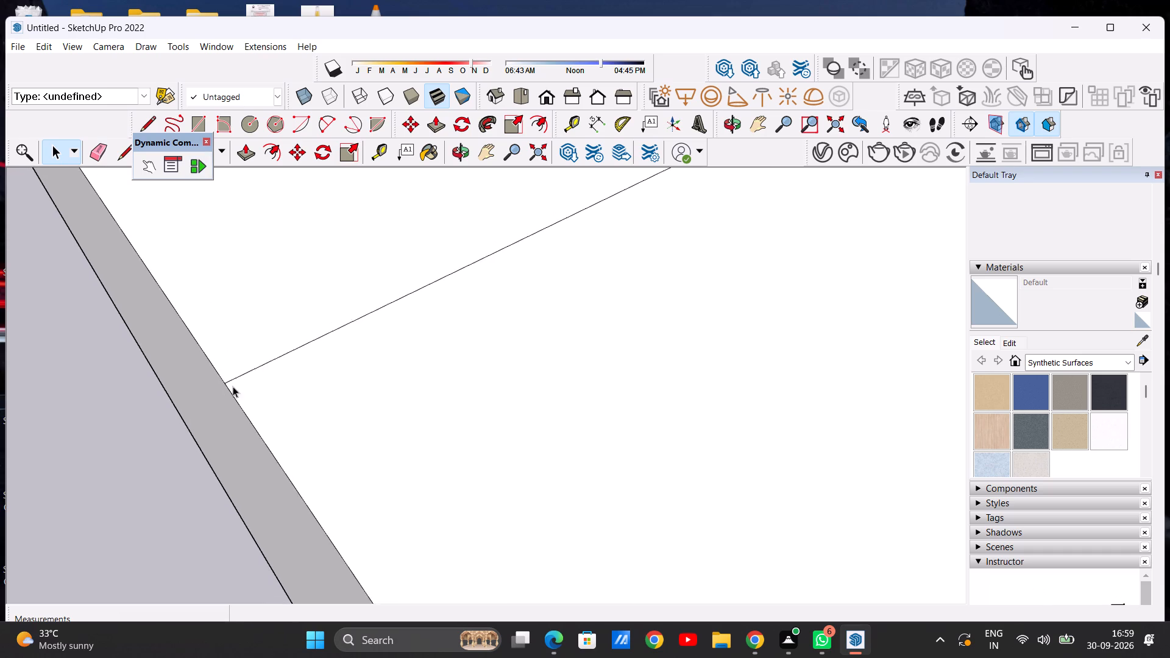
scroll(233, 386, "down", 20)
scroll(233, 386, "down", 20)
scroll(233, 386, "down", 2)
scroll(365, 340, "up", 4)
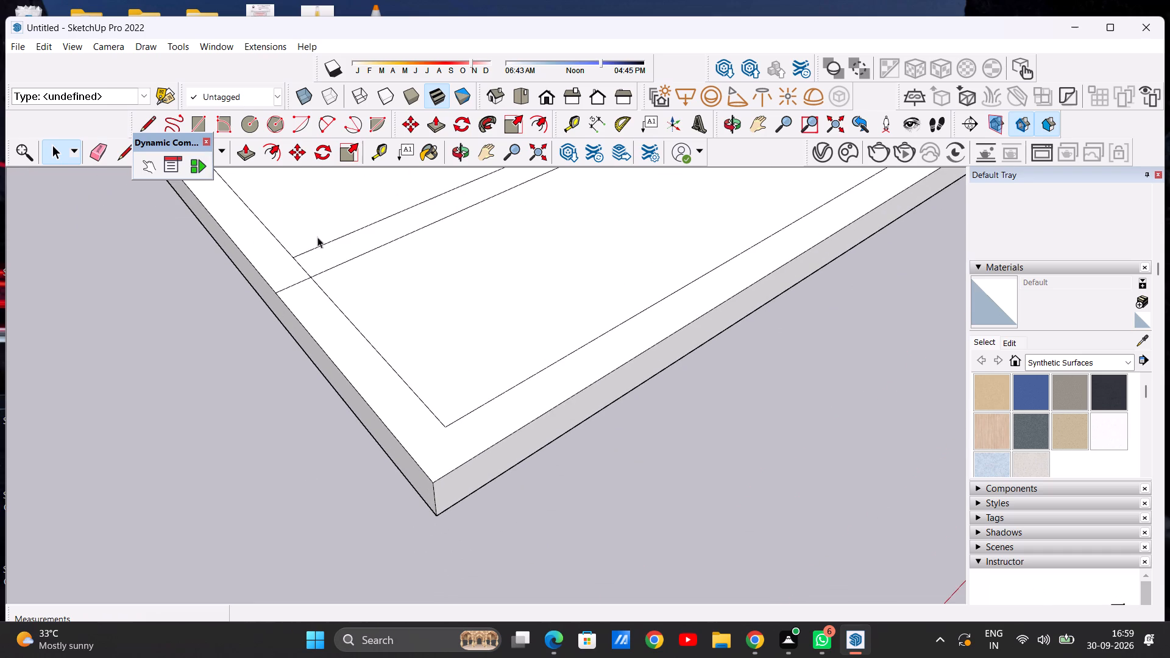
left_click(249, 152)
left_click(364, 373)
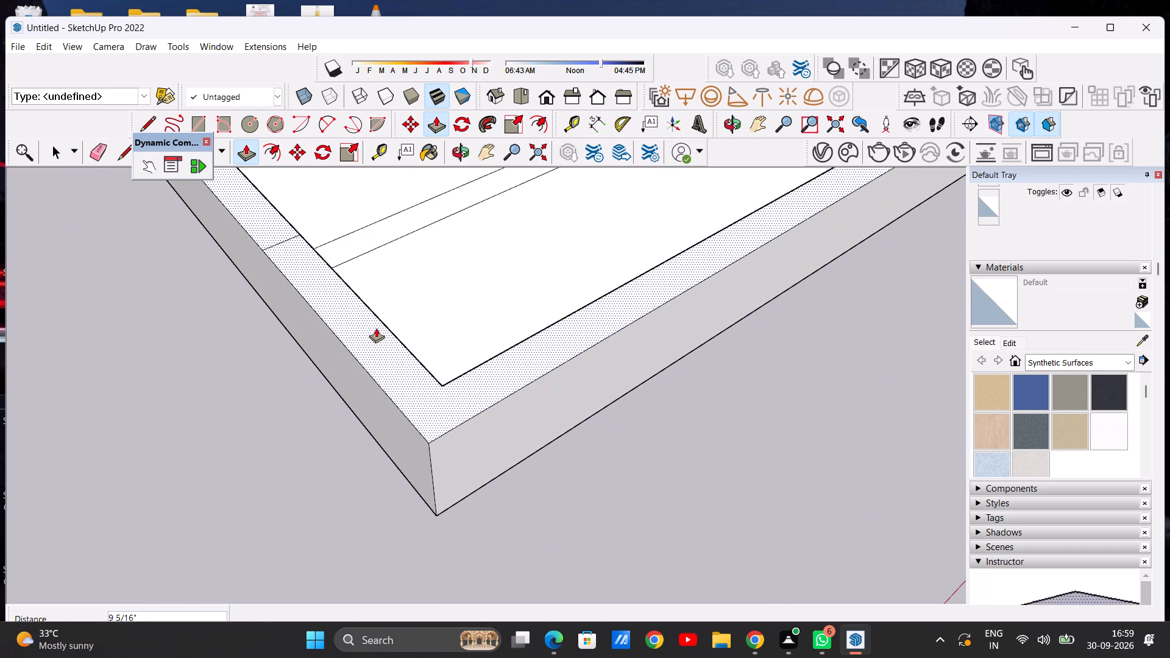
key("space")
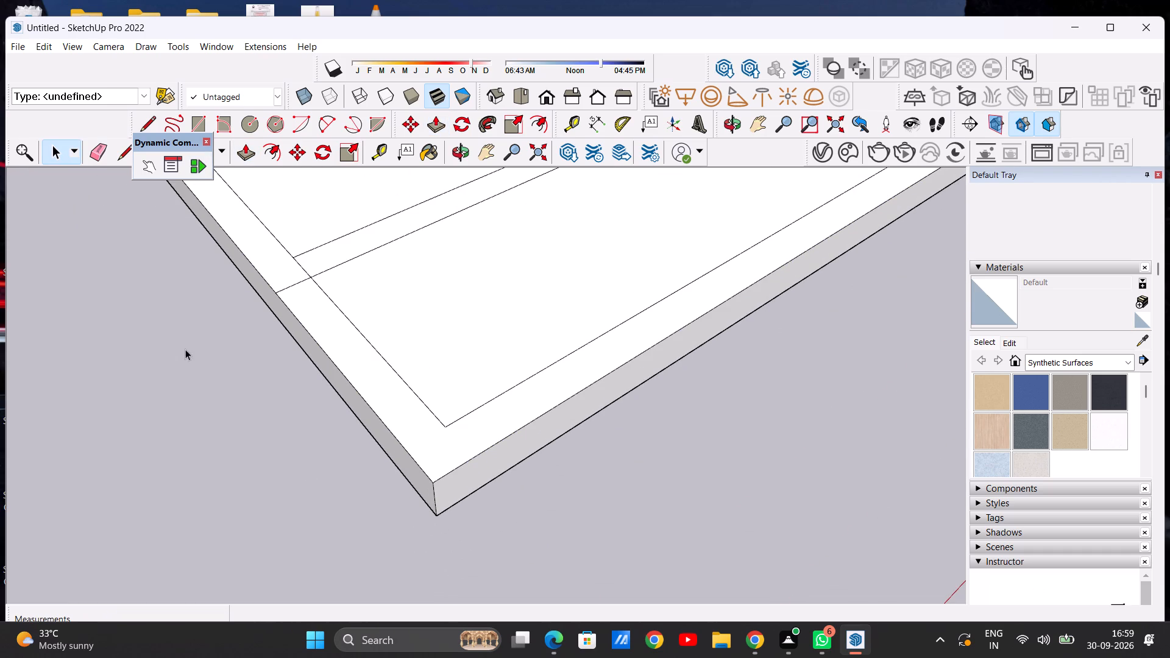
Extend the strip's front line at its other end about 6 13/16" across the border to the slab's opposite outer edge.
scroll(183, 344, "down", 20)
scroll(183, 344, "down", 3)
middle_click_drag(465, 216, 277, 273)
left_click(482, 148)
left_click_drag(303, 261, 294, 434)
scroll(607, 351, "up", 6)
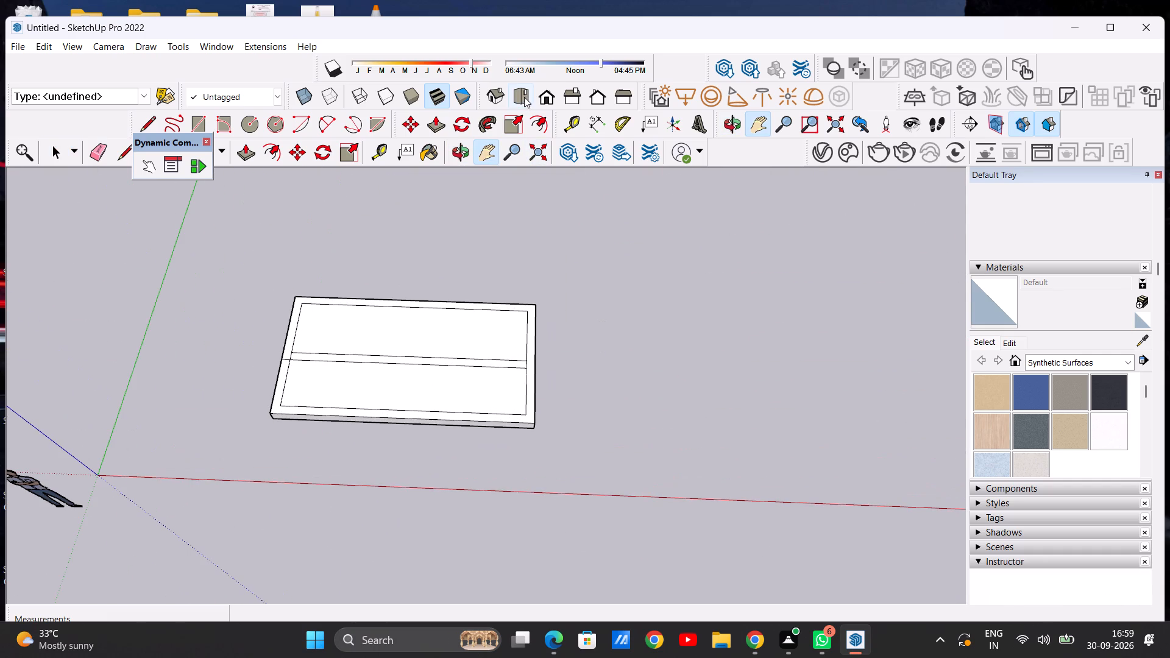
left_click(524, 97)
scroll(766, 317, "up", 11)
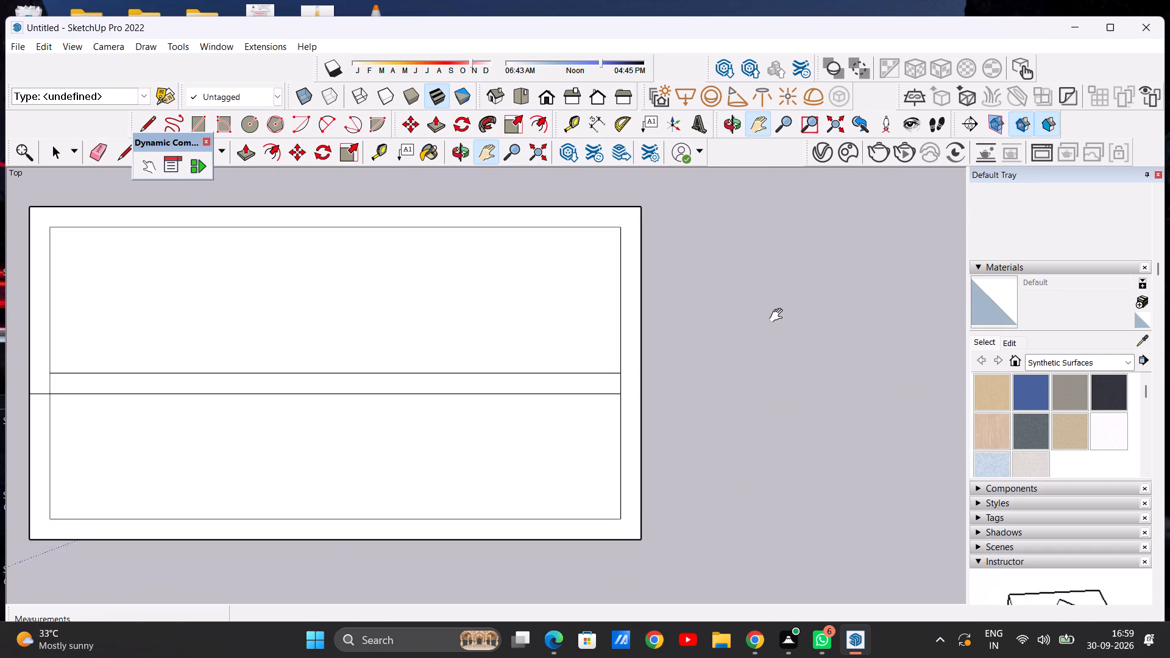
scroll(779, 316, "up", 2)
key("l")
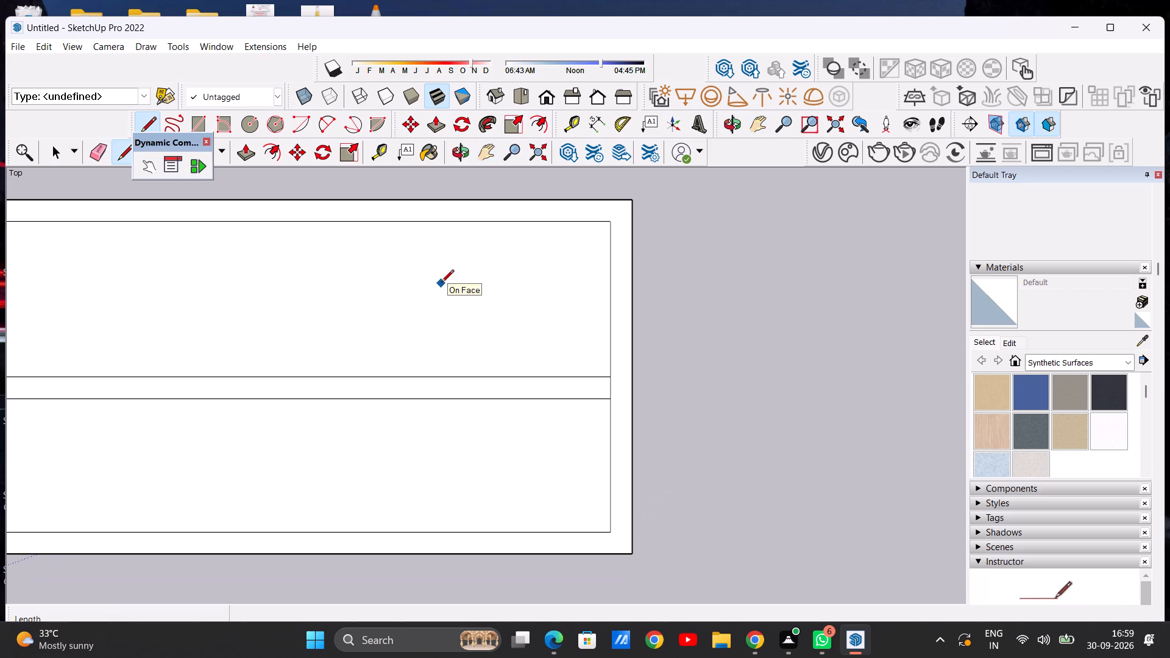
scroll(625, 413, "up", 15)
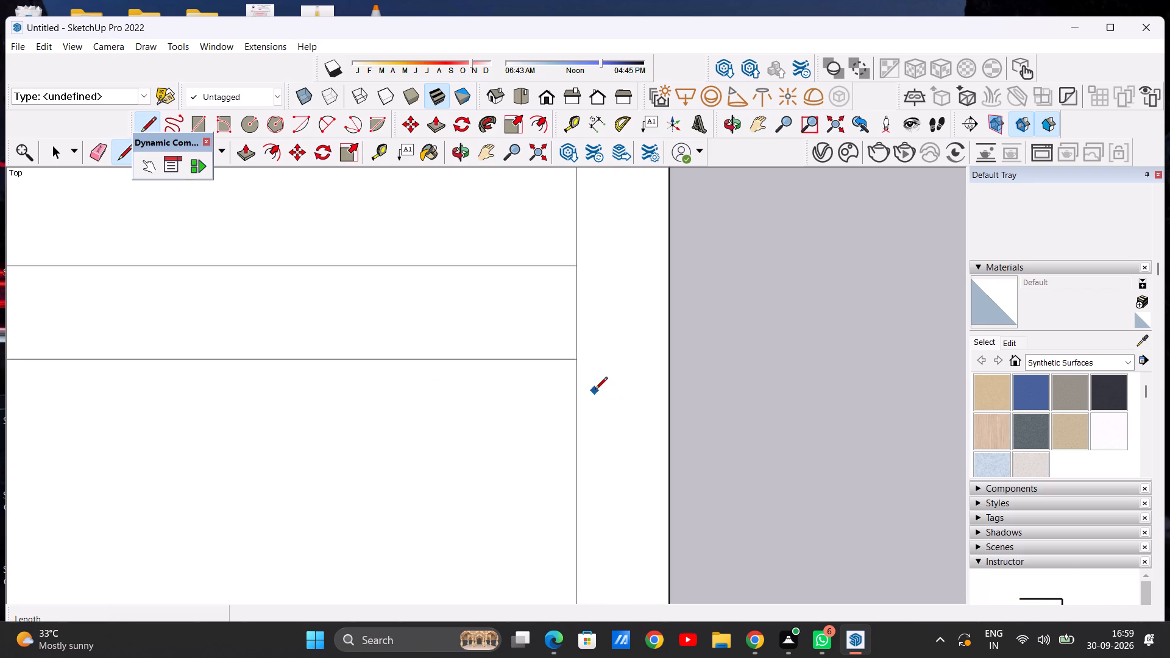
scroll(595, 391, "up", 2)
left_click(565, 350)
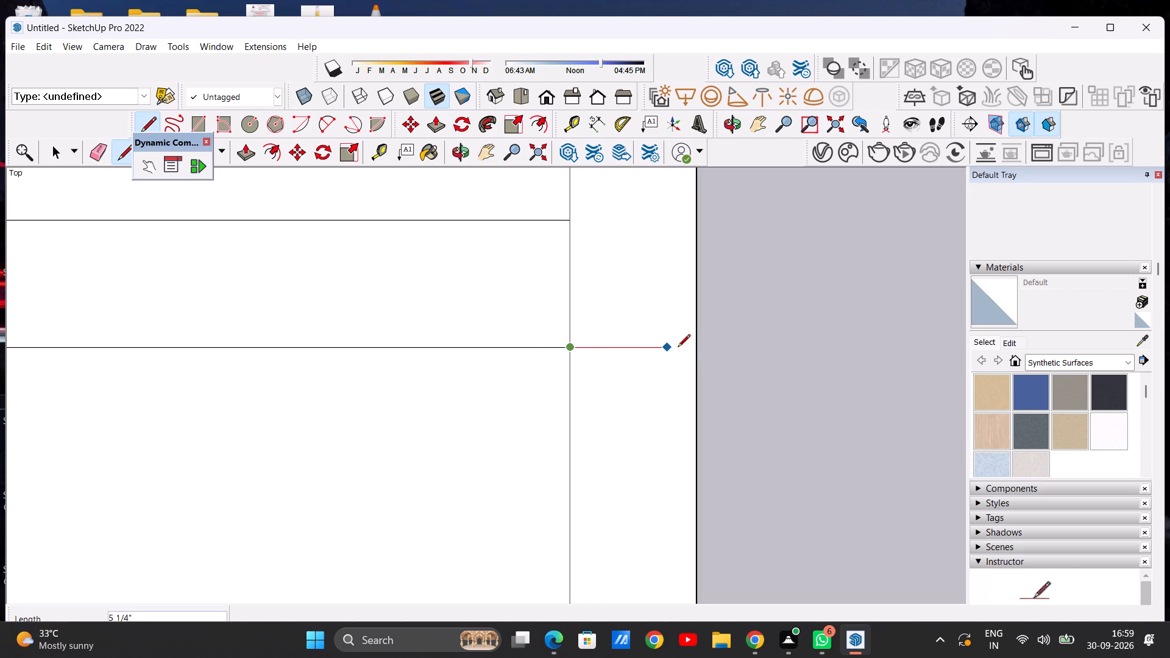
left_click(698, 345)
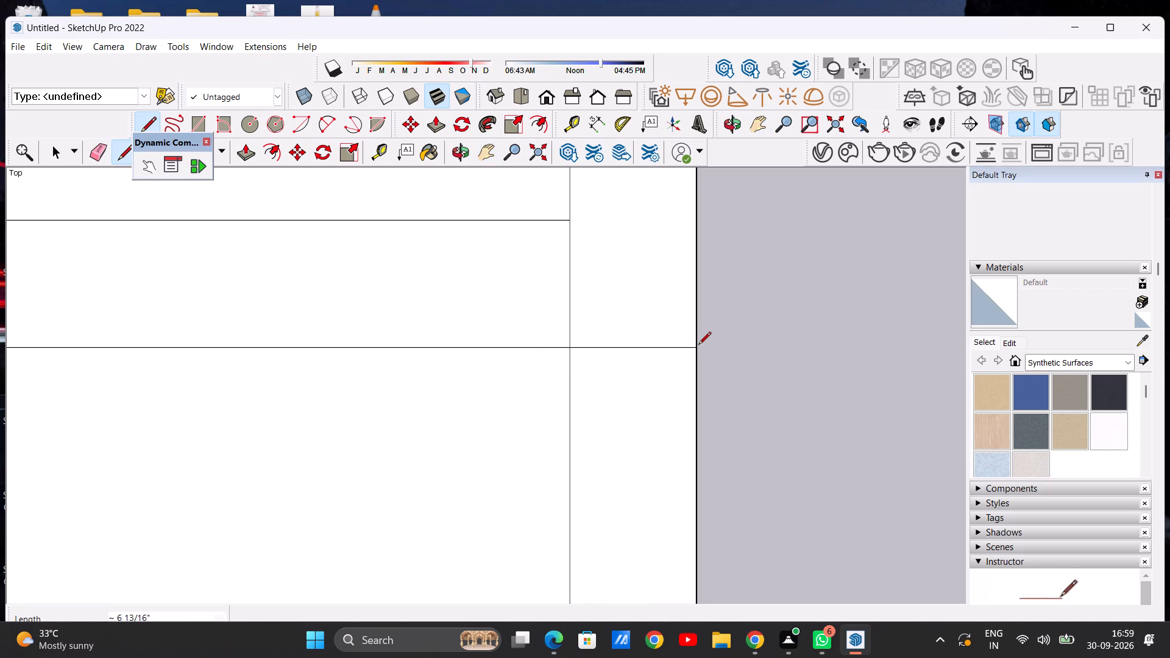
key("space")
scroll(606, 381, "down", 13)
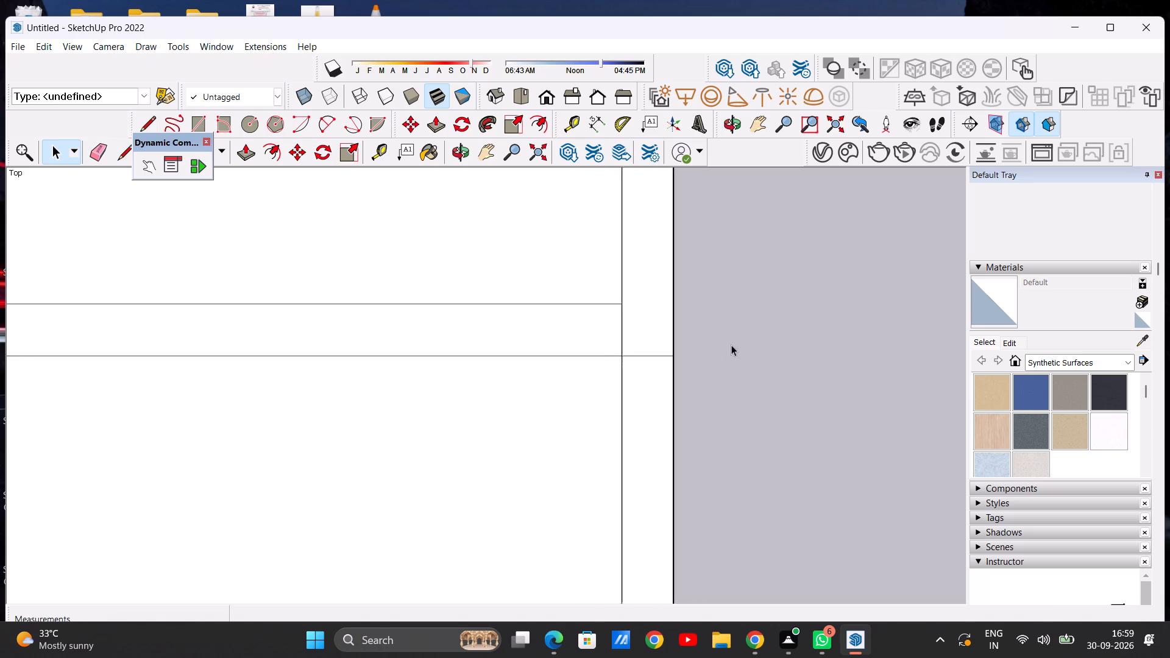
Draw two short parallel lines, each about 6 13/16" long, across the slab's front border near the corner closer to the origin.
scroll(731, 345, "down", 20)
scroll(731, 345, "down", 9)
scroll(556, 383, "up", 8)
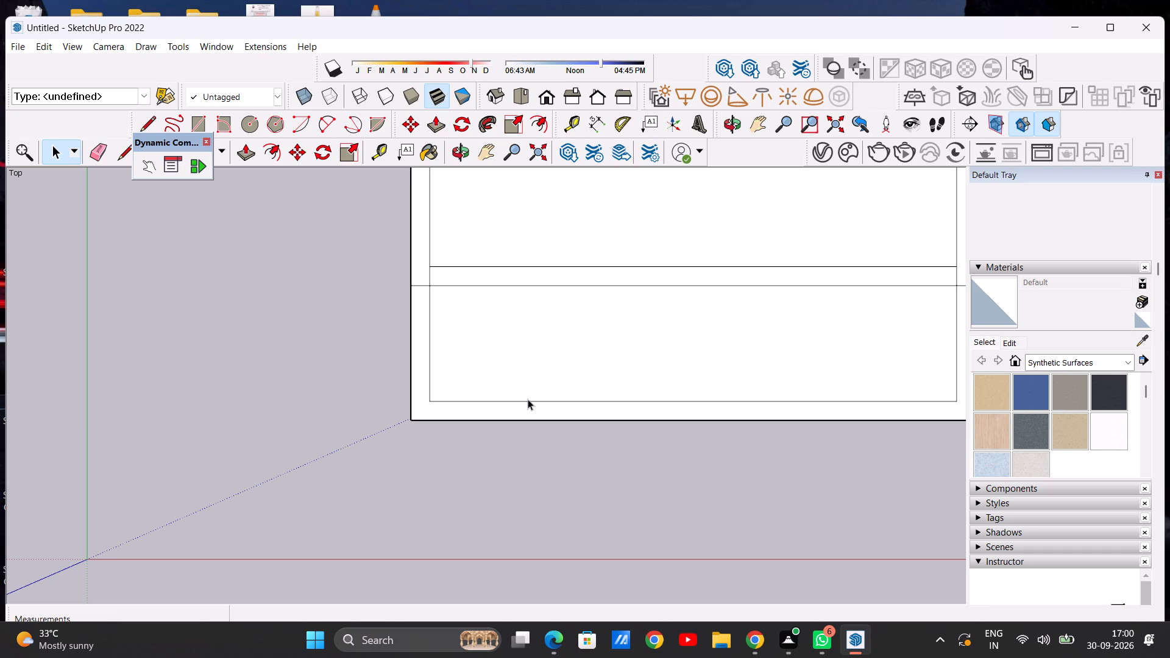
scroll(253, 397, "down", 7)
scroll(341, 380, "up", 6)
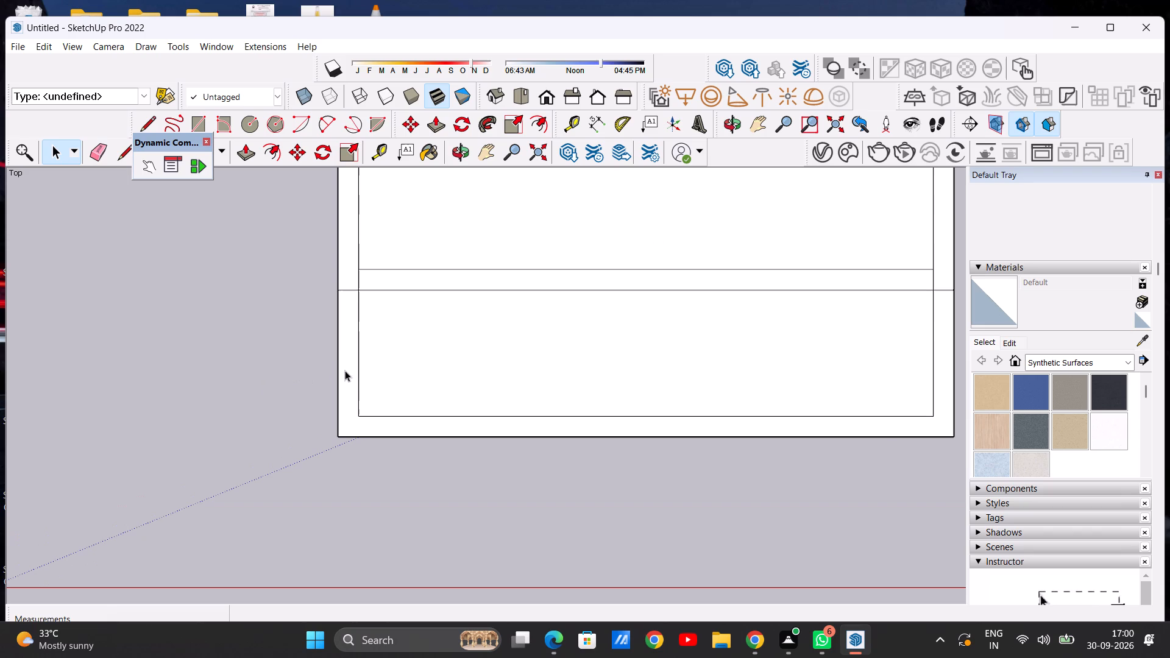
left_click(143, 123)
scroll(427, 451, "up", 3)
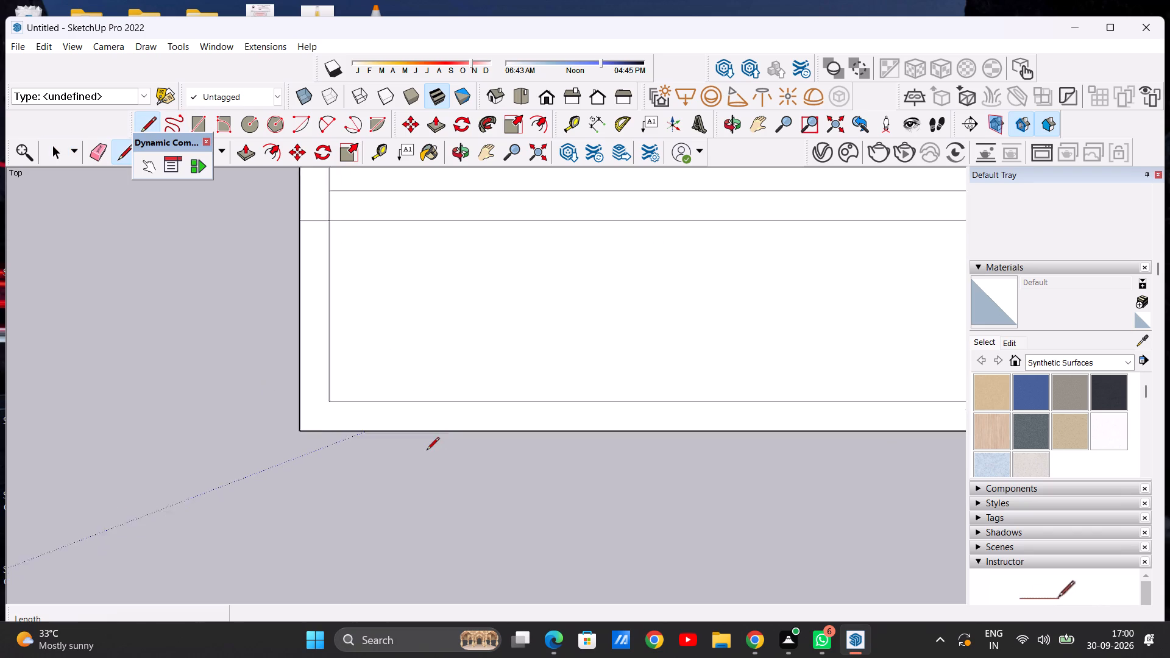
scroll(427, 451, "up", 2)
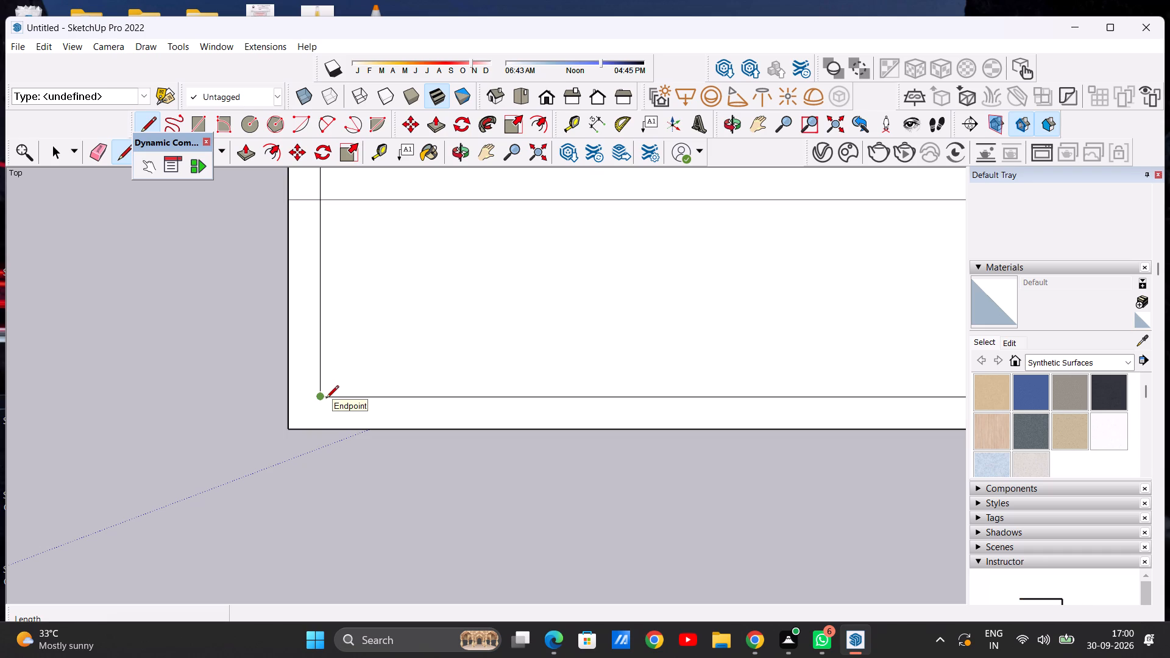
left_click(335, 400)
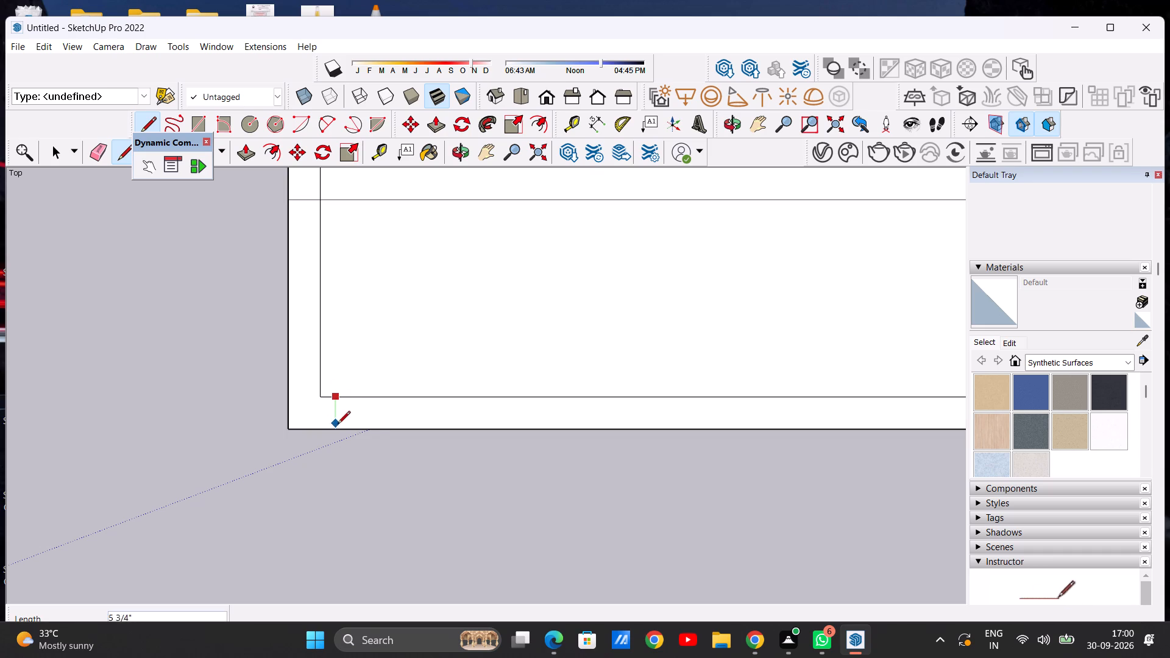
left_click(338, 426)
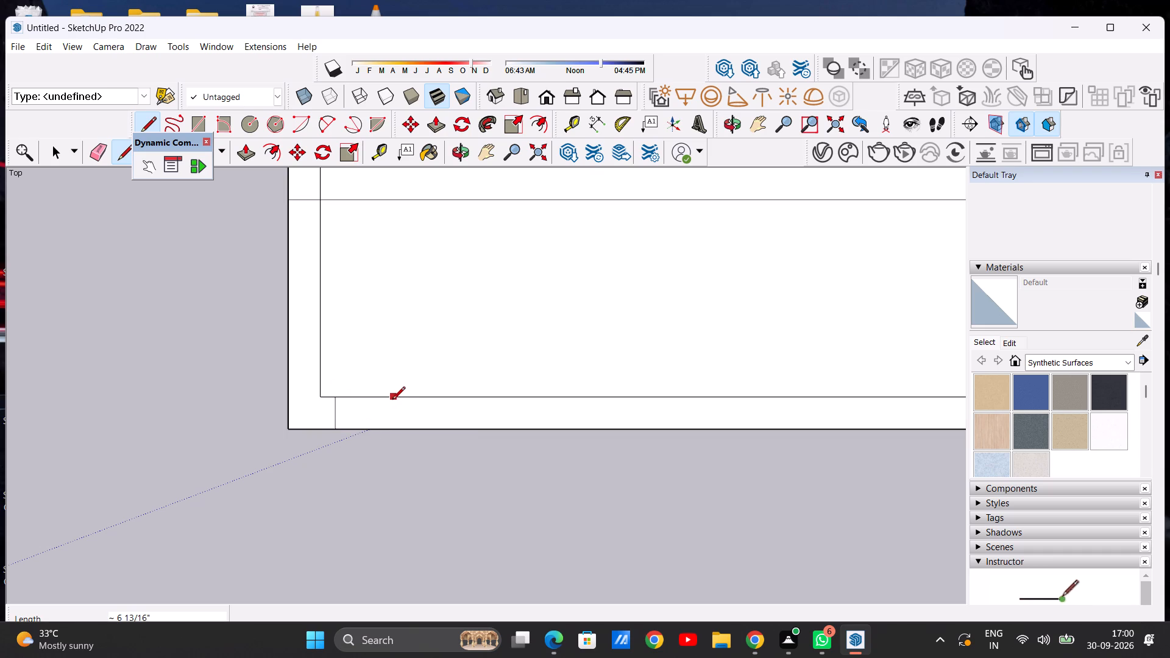
left_click(381, 399)
left_click(381, 426)
Draw two matching lines, each about 6 13/16" long, across the front border near its opposite corner.
scroll(360, 417, "down", 15)
scroll(563, 415, "up", 5)
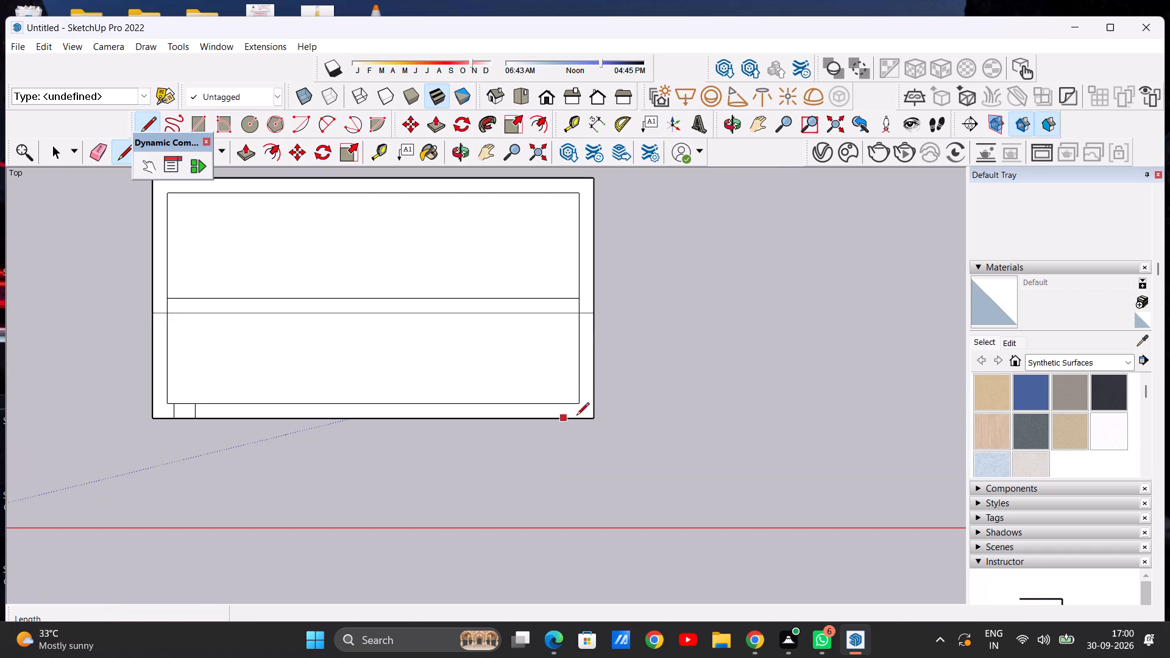
scroll(576, 416, "up", 13)
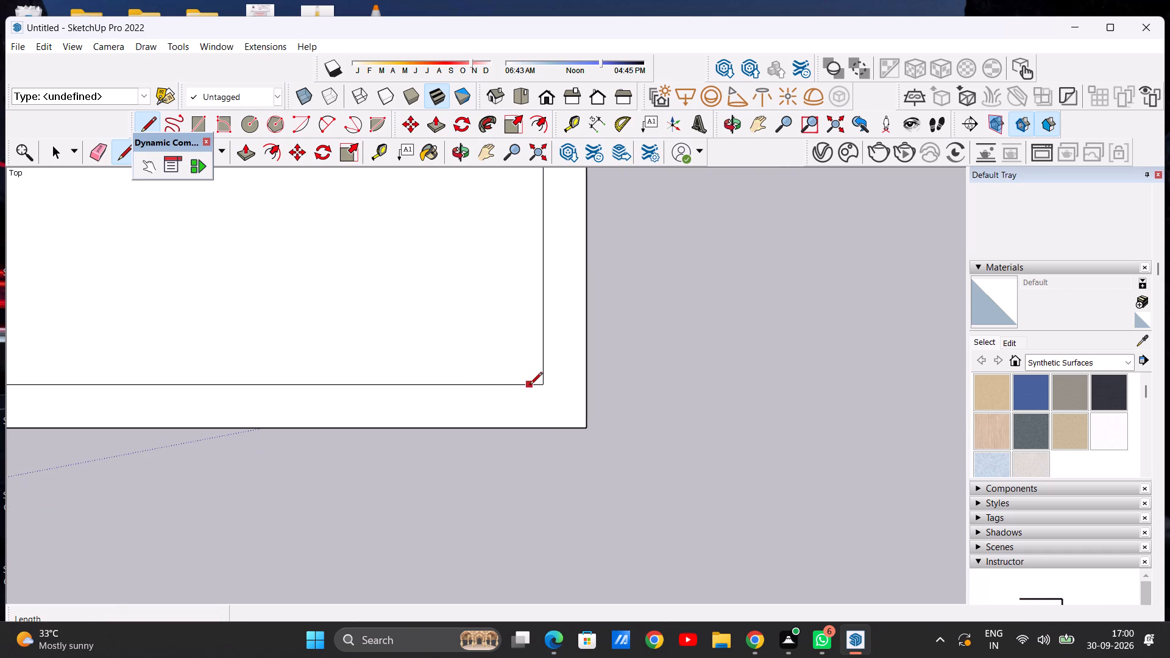
left_click(529, 386)
left_click(526, 422)
left_click(477, 387)
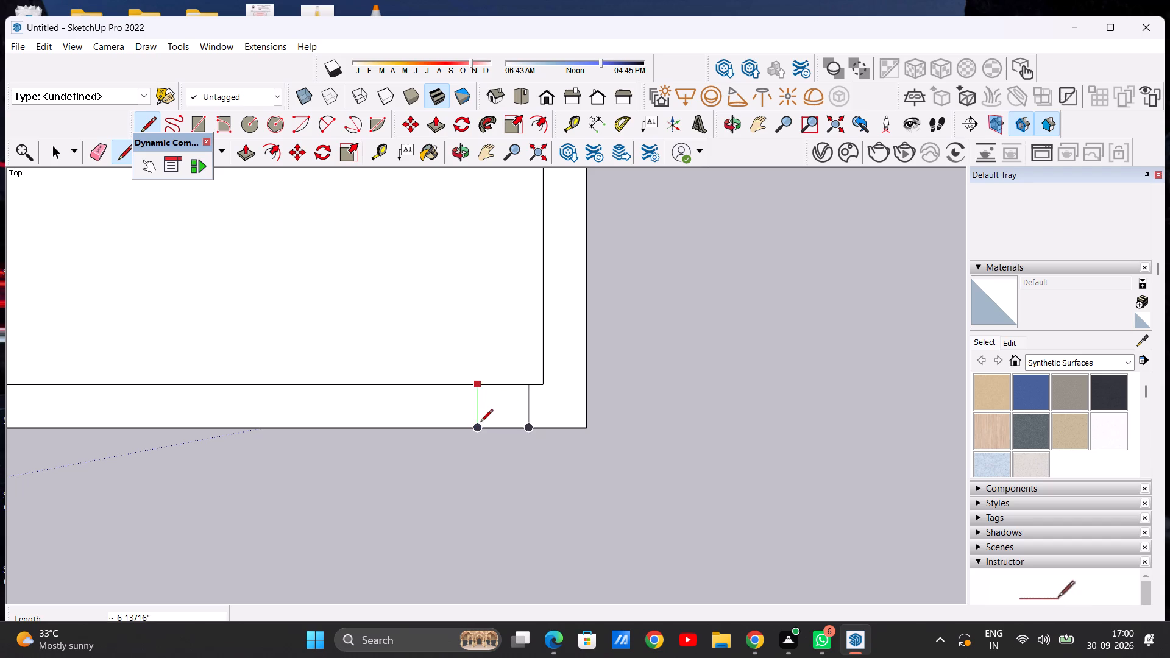
left_click(480, 423)
scroll(528, 408, "down", 19)
scroll(430, 419, "up", 6)
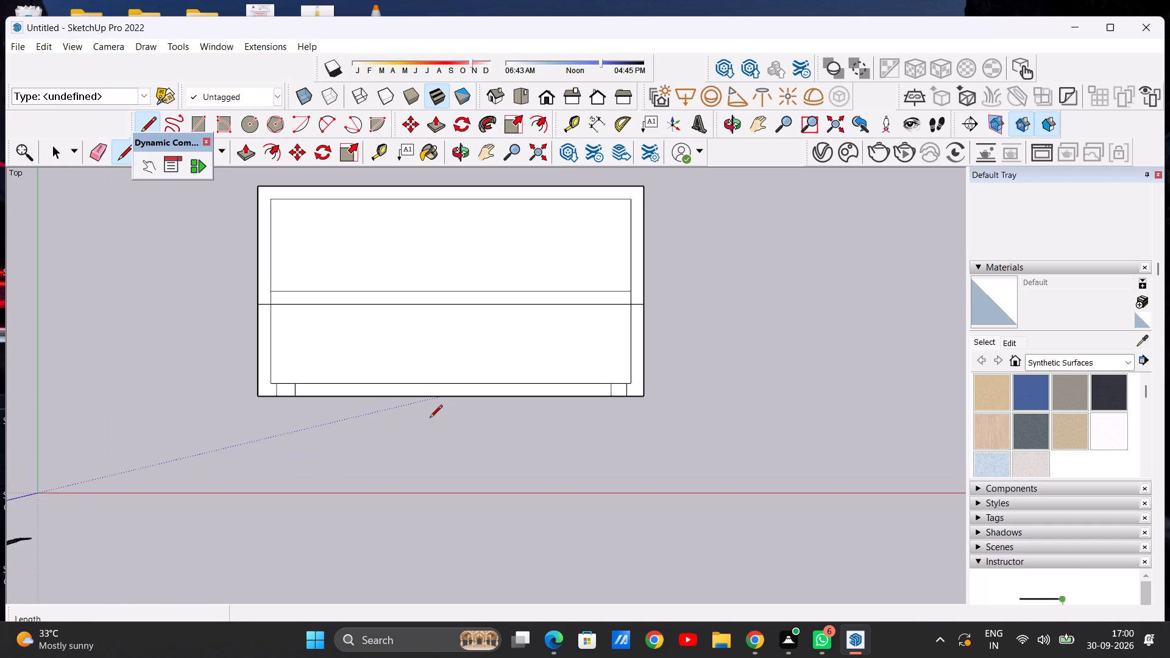
key("space")
Push/Pull the U-shaped border face behind the dividing strip up 10' to form the back and side walls.
scroll(317, 414, "down", 2)
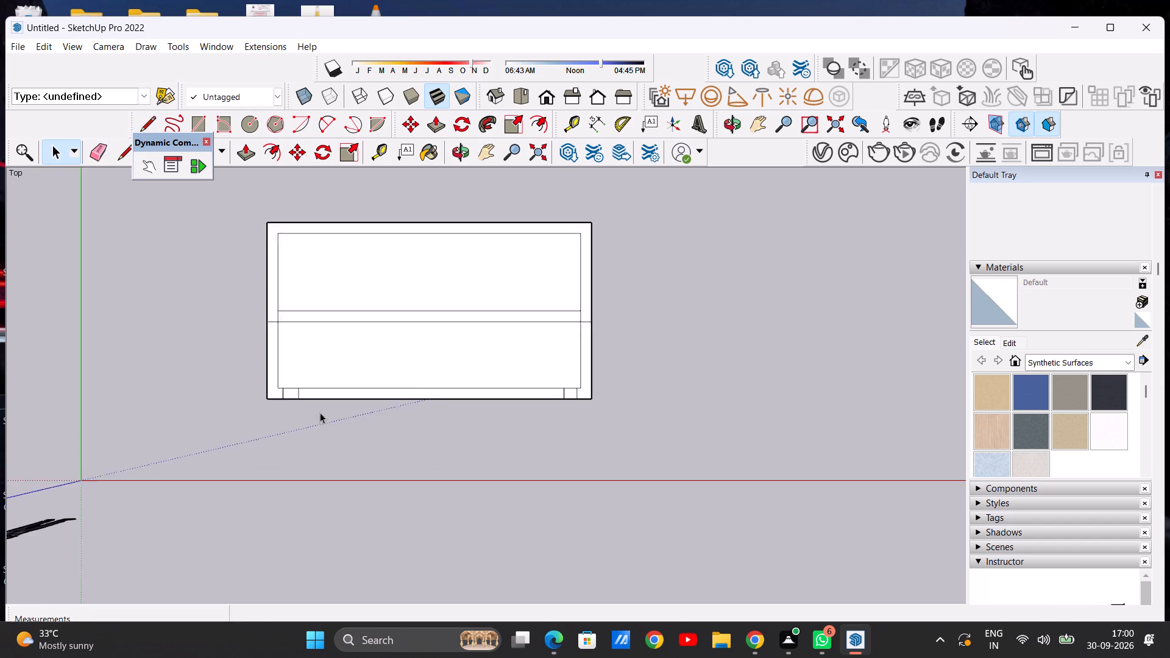
scroll(320, 412, "down", 3)
scroll(292, 352, "up", 4)
middle_click_drag(408, 493, 356, 315)
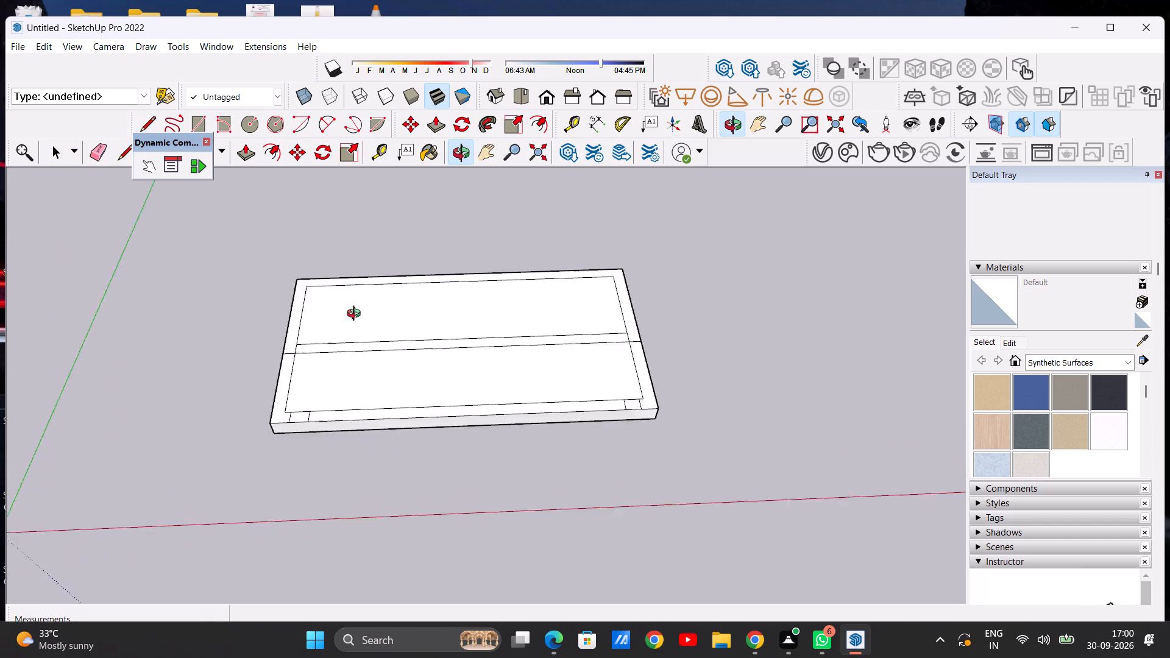
middle_click_drag(356, 315, 401, 356)
scroll(305, 300, "up", 4)
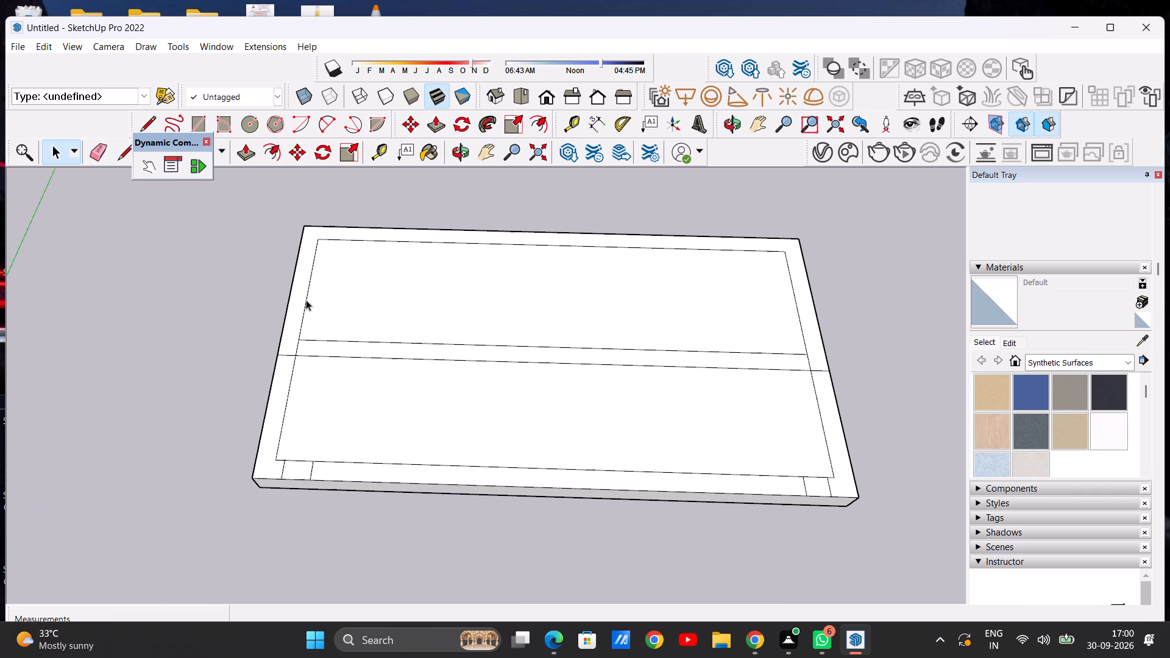
left_click(242, 154)
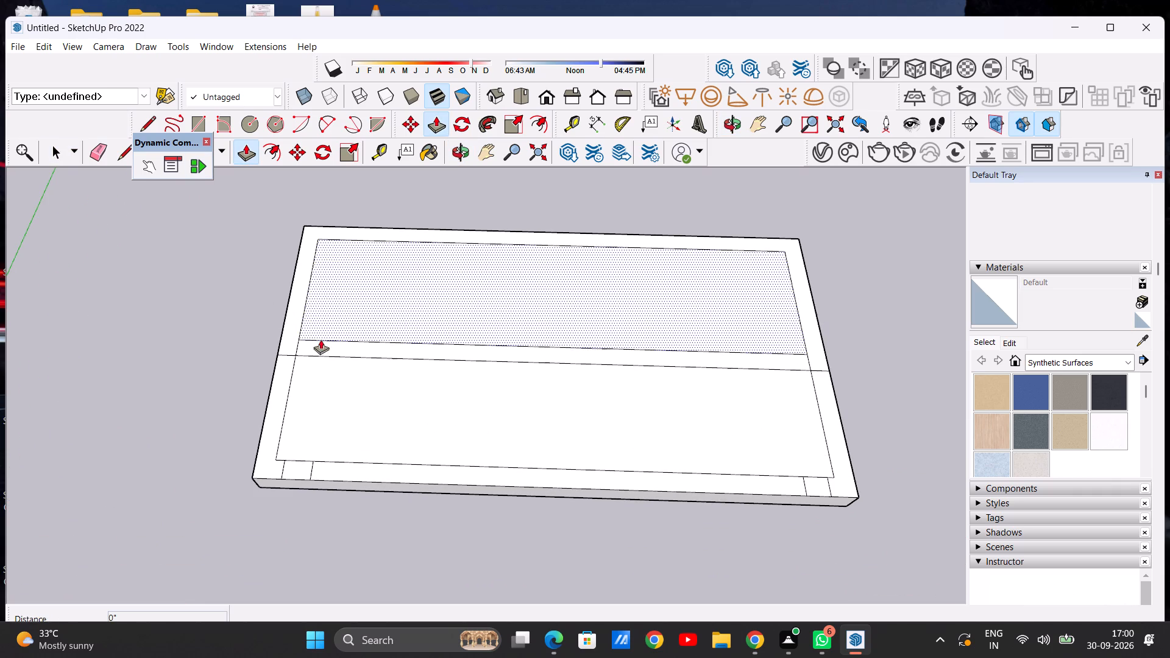
left_click(289, 336)
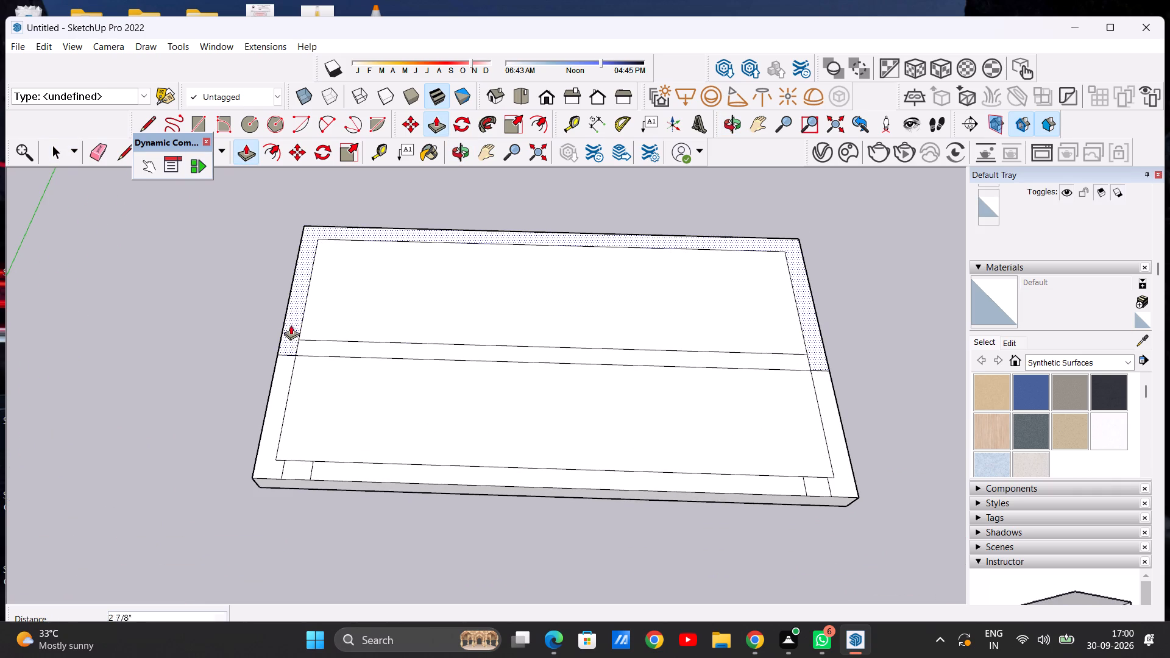
type("10'")
key("Return")
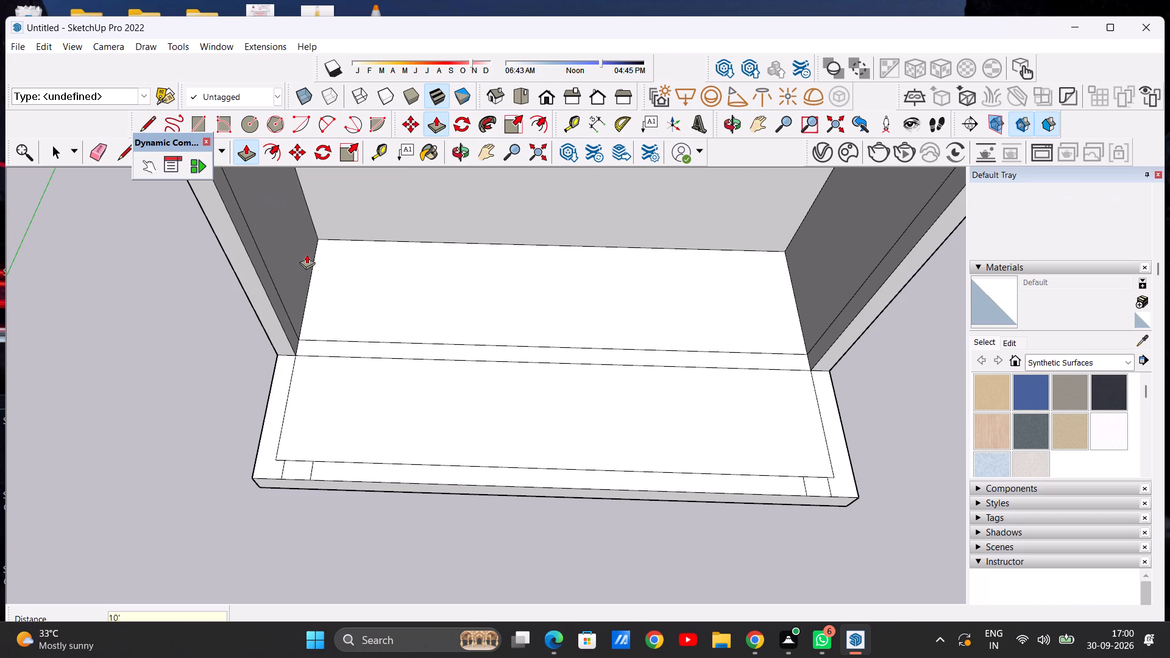
Push/Pull the dividing strip face up 10' to form the front wall between the side walls.
scroll(307, 254, "down", 4)
scroll(294, 341, "down", 3)
scroll(508, 316, "up", 12)
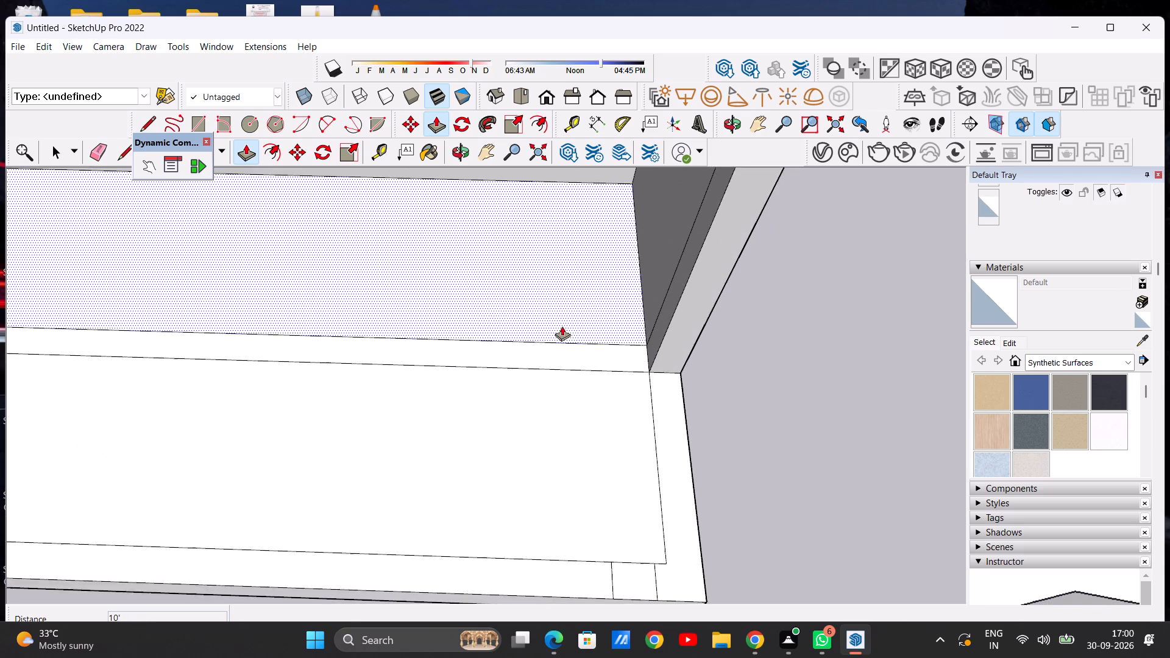
left_click(639, 352)
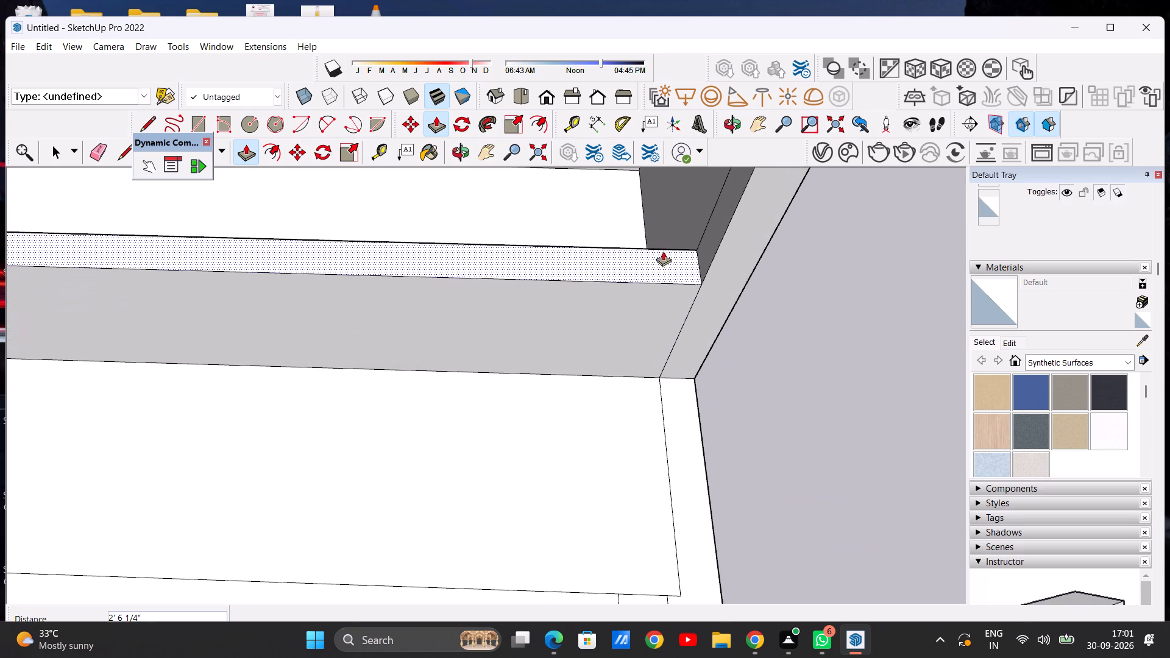
key("1")
type("0'")
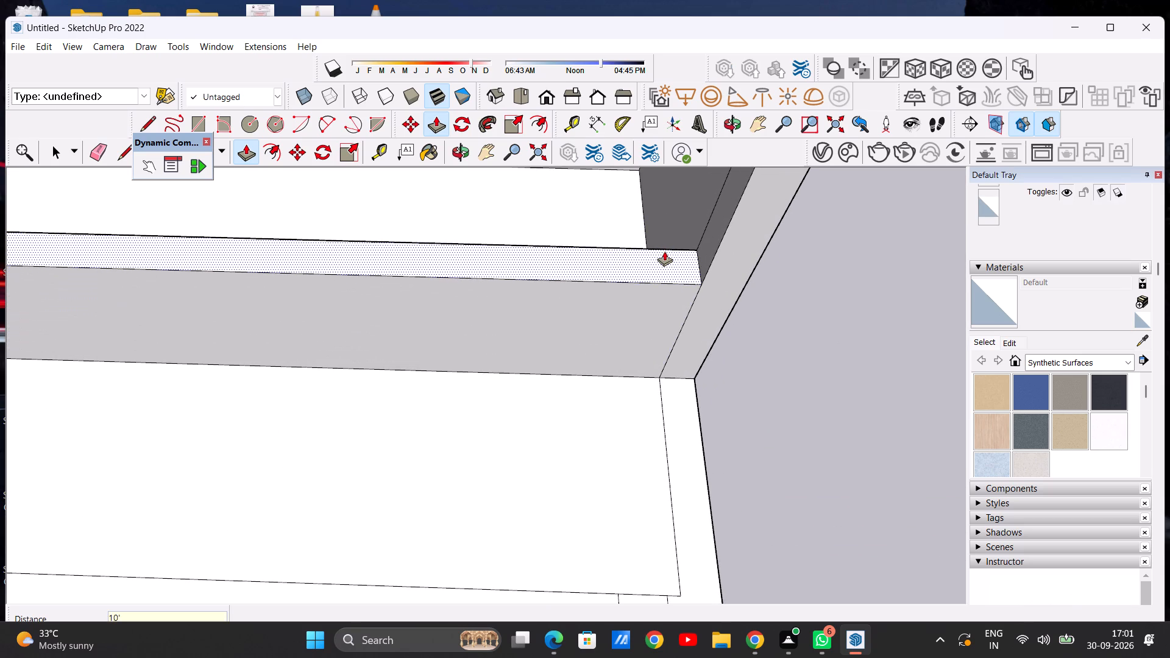
key("Return")
key("space")
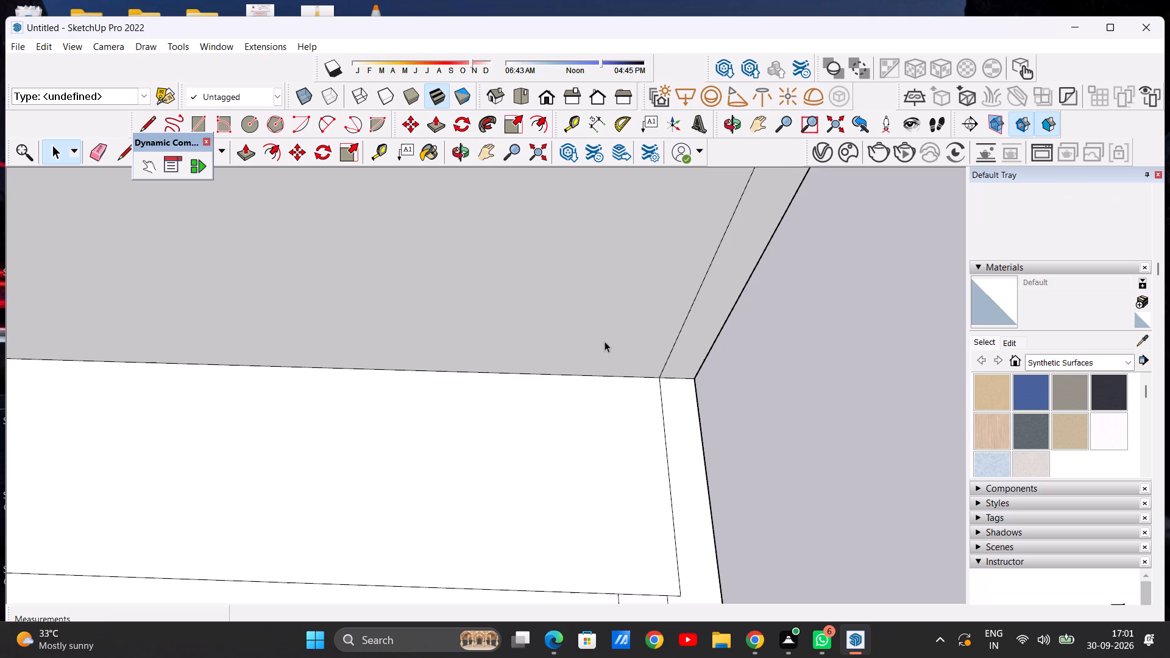
Examine the raised walls and the porch floor with its front border outlines from several angles.
scroll(606, 391, "down", 19)
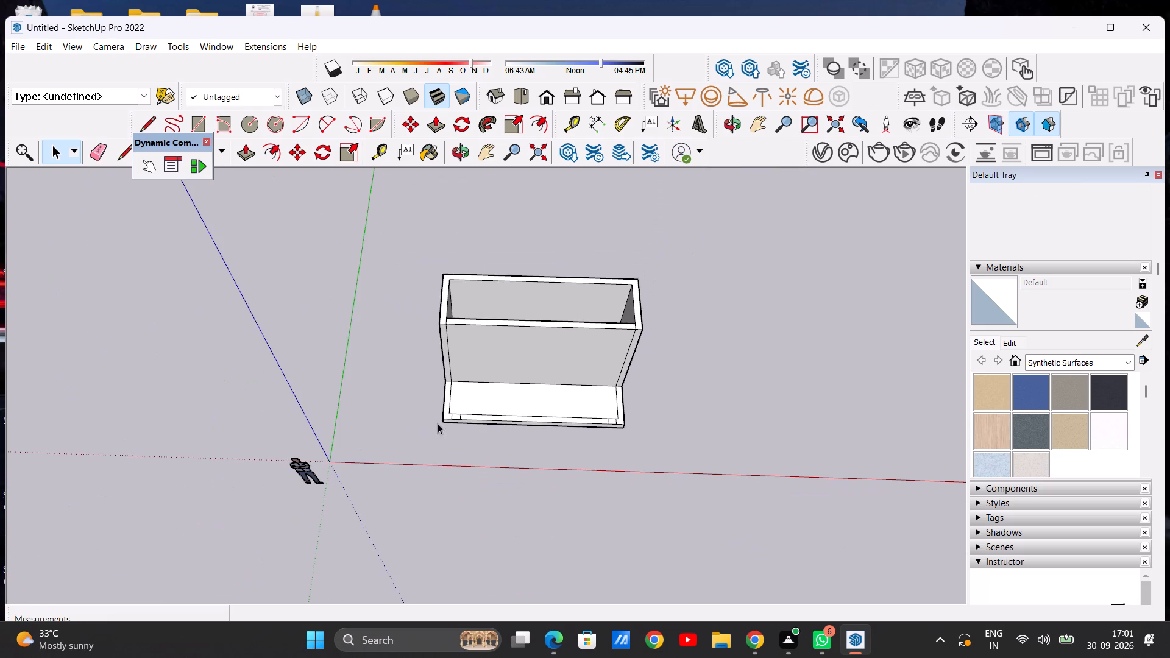
middle_click_drag(471, 428, 491, 364)
middle_click_drag(464, 361, 500, 341)
scroll(471, 438, "up", 6)
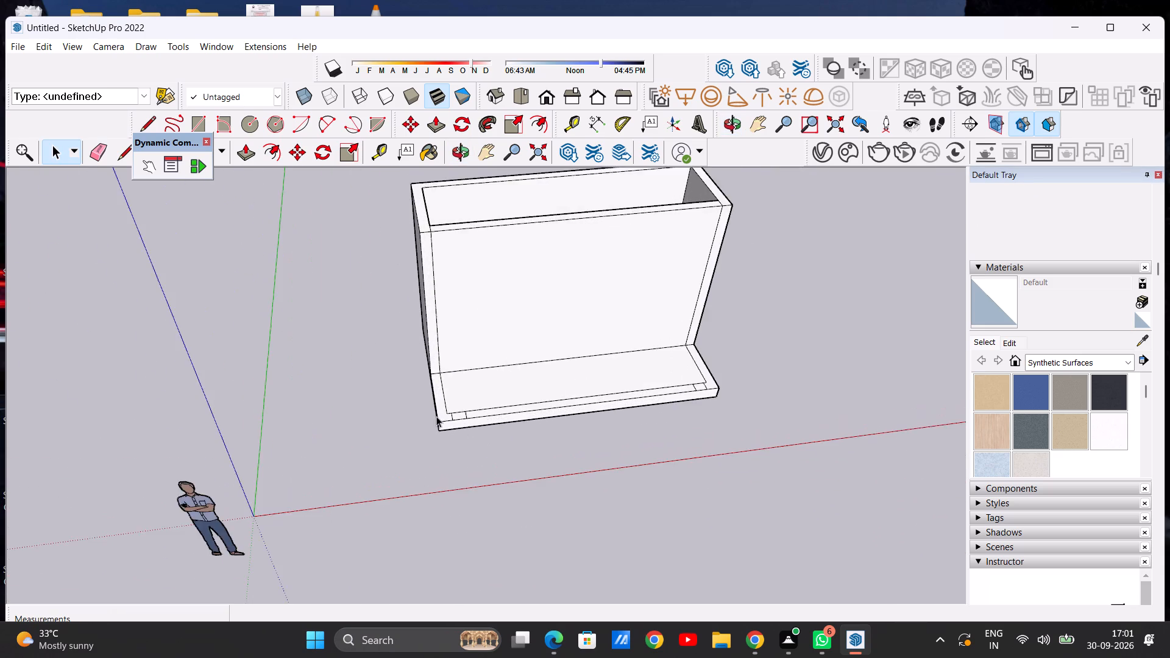
scroll(436, 416, "up", 7)
middle_click_drag(569, 416, 509, 407)
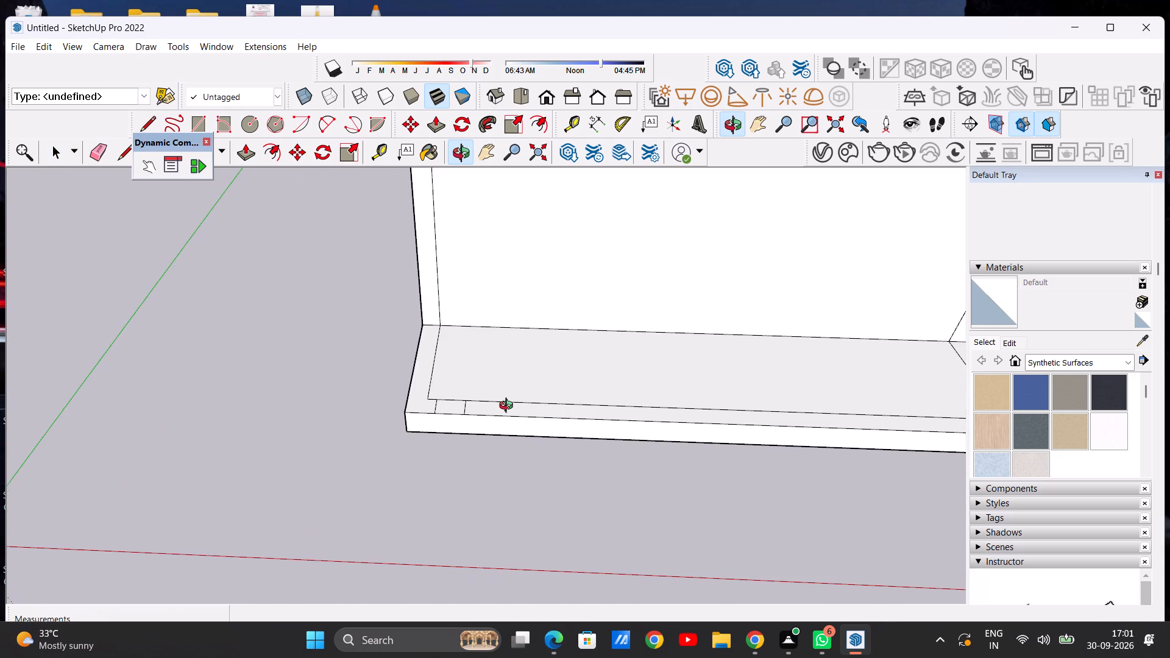
middle_click_drag(509, 407, 536, 405)
scroll(415, 403, "down", 10)
scroll(459, 377, "up", 3)
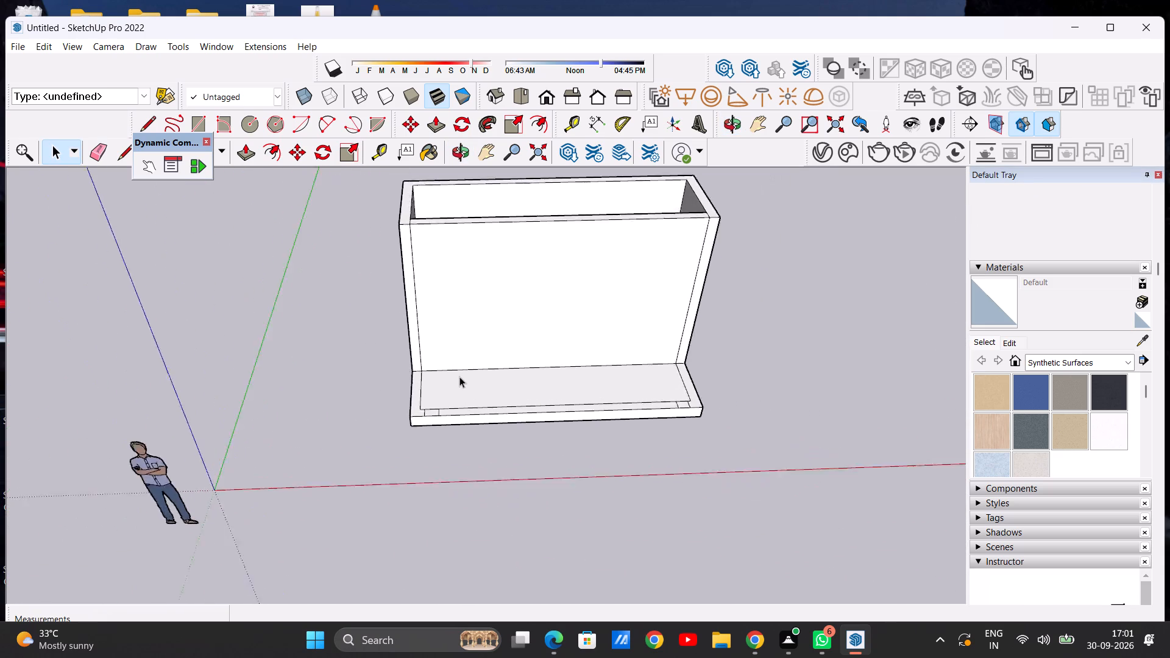
scroll(459, 377, "up", 3)
scroll(453, 398, "down", 5)
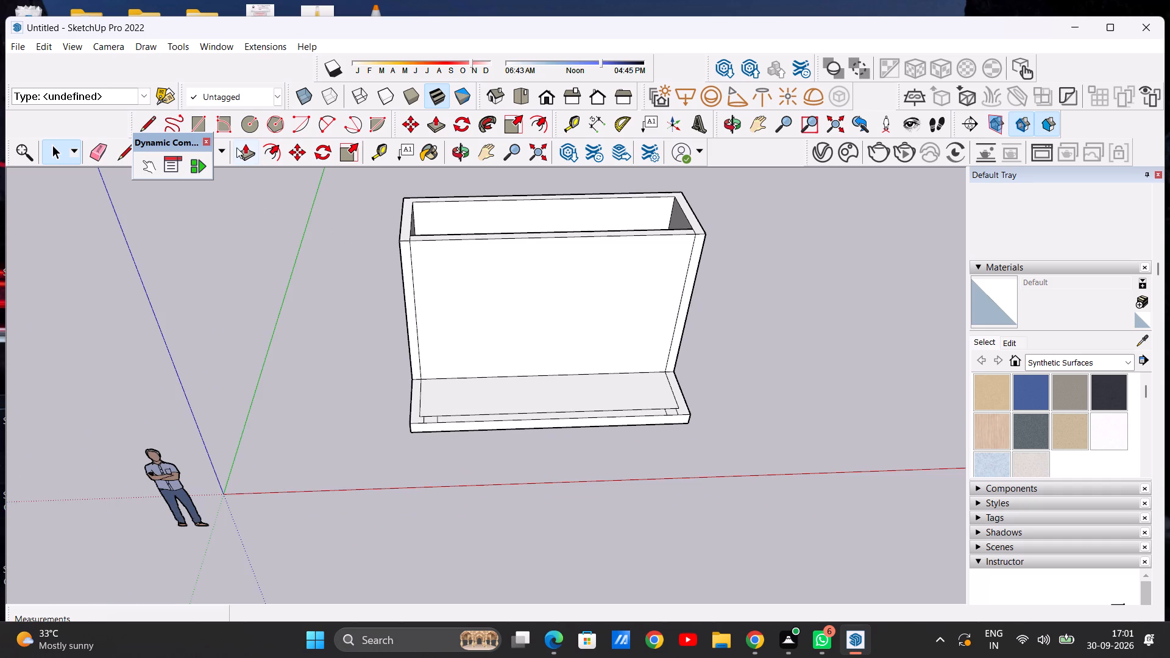
Push/Pull the small front-border face near the origin up 10', matching the wall top, to form a porch post.
left_click(236, 147)
scroll(461, 414, "up", 6)
scroll(411, 420, "up", 2)
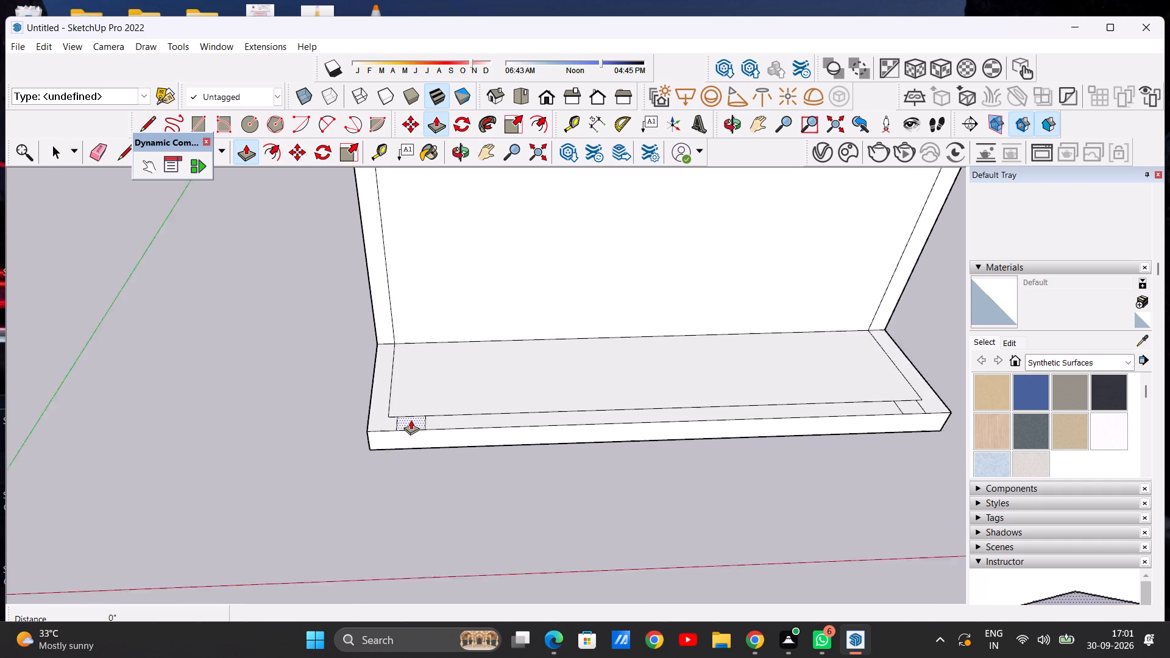
scroll(411, 420, "up", 9)
left_click(411, 420)
scroll(438, 246, "down", 7)
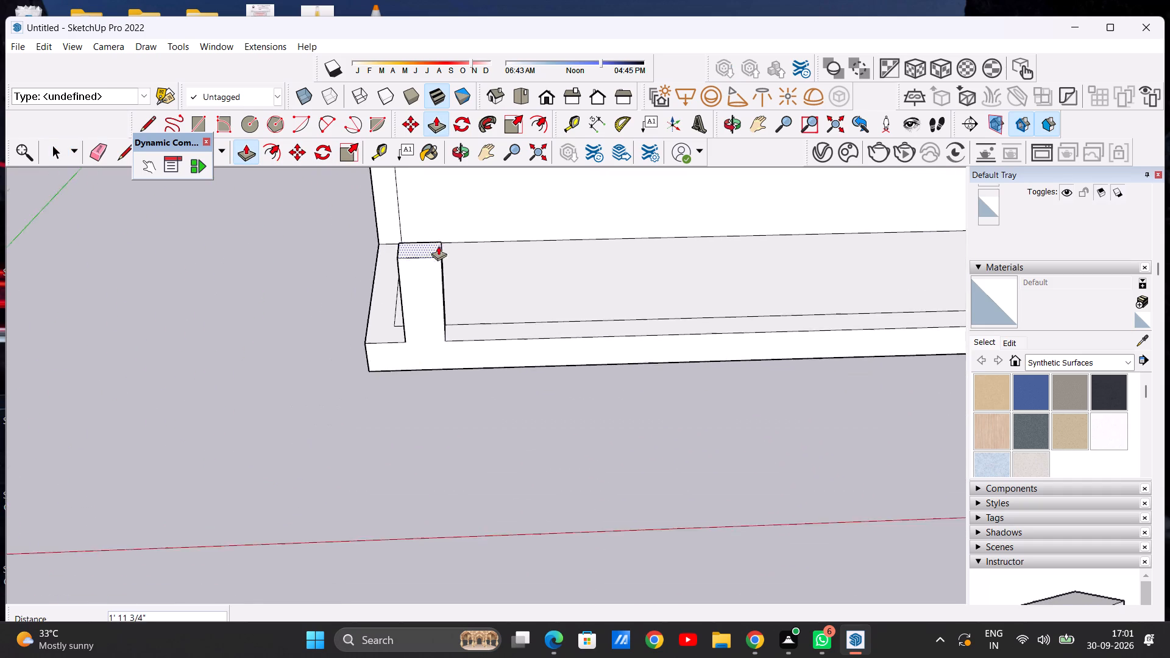
scroll(438, 246, "down", 12)
scroll(420, 277, "down", 9)
middle_click_drag(437, 232, 350, 236)
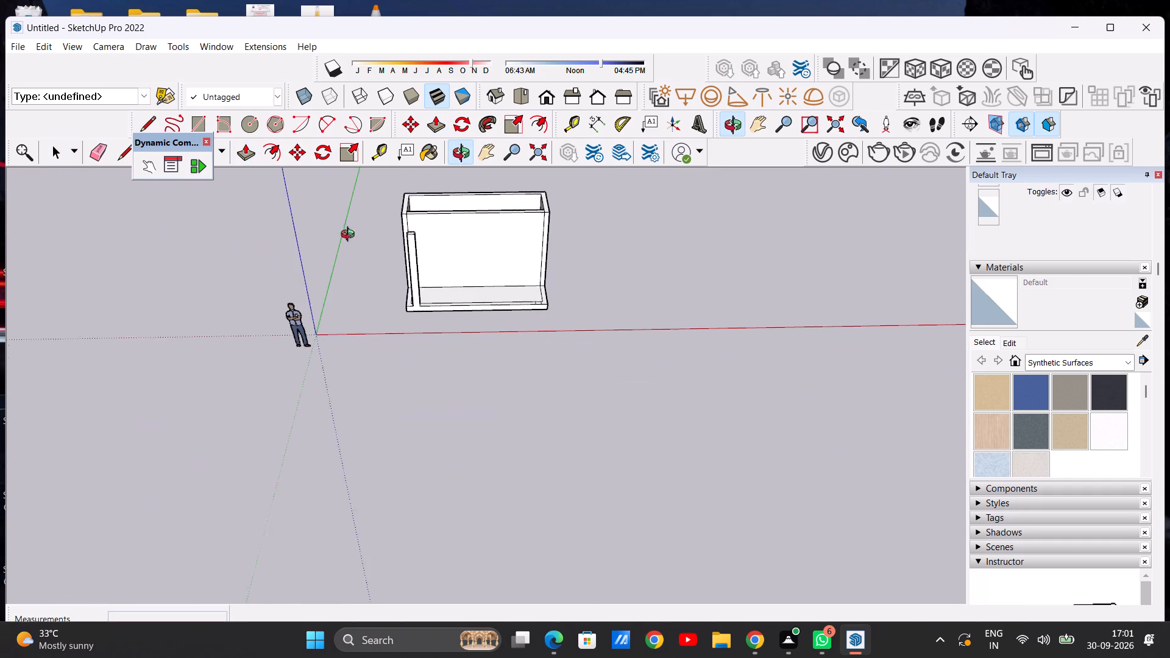
middle_click_drag(350, 236, 167, 252)
scroll(473, 197, "up", 6)
scroll(528, 197, "up", 7)
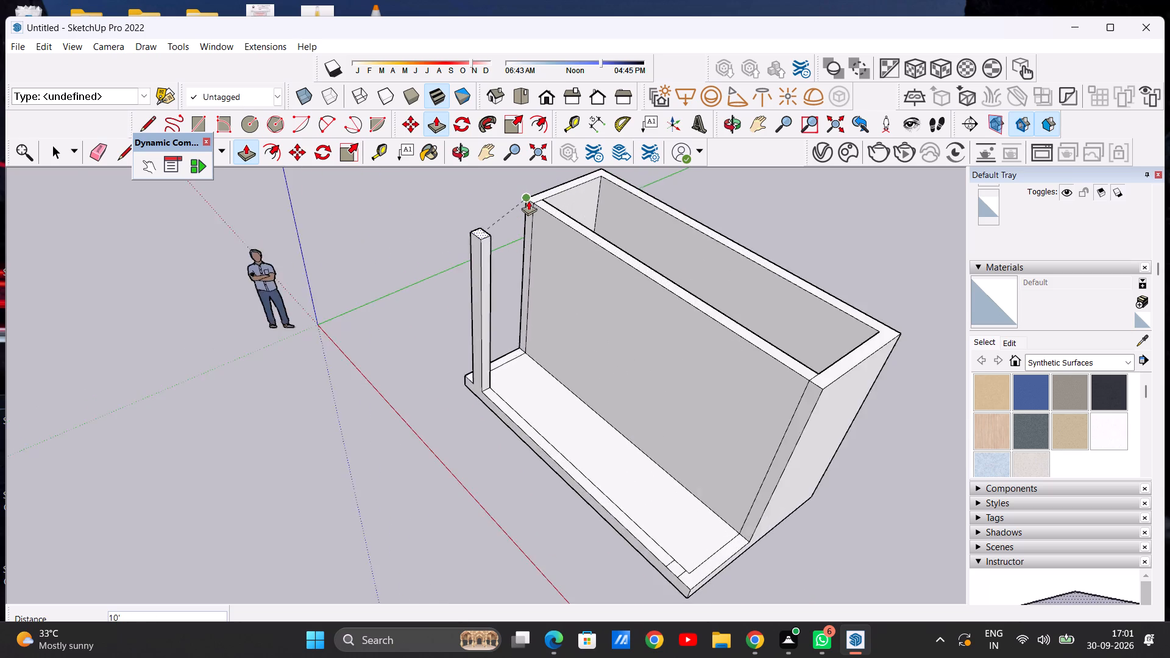
scroll(528, 200, "up", 3)
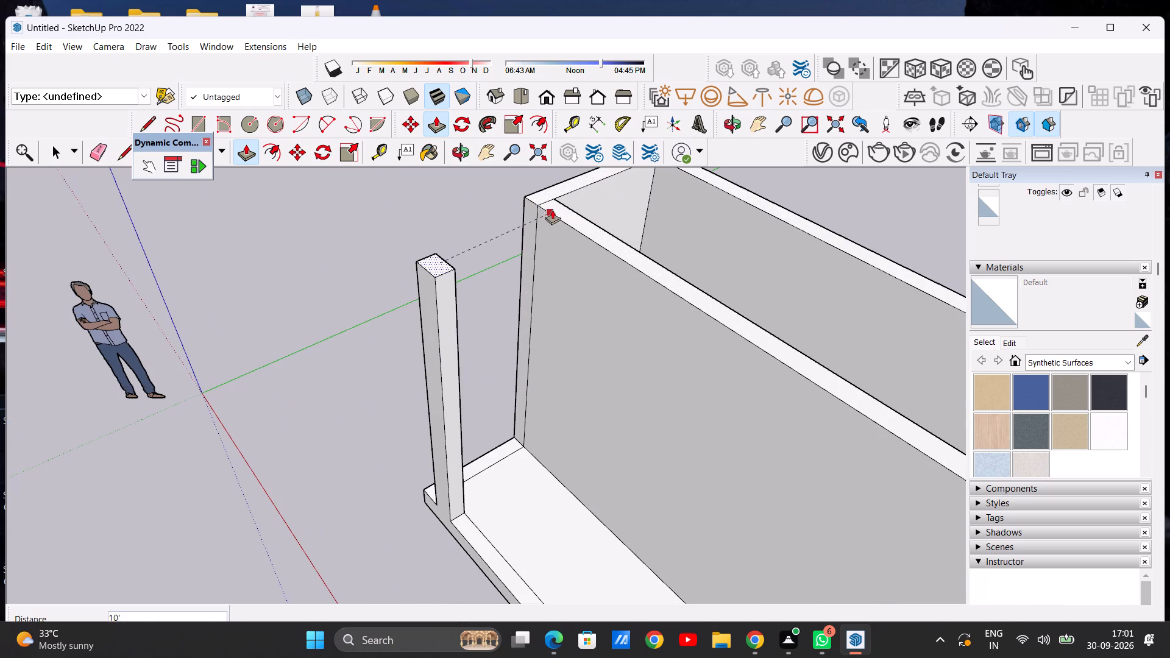
left_click(551, 209)
middle_click_drag(429, 350, 698, 302)
scroll(336, 419, "down", 6)
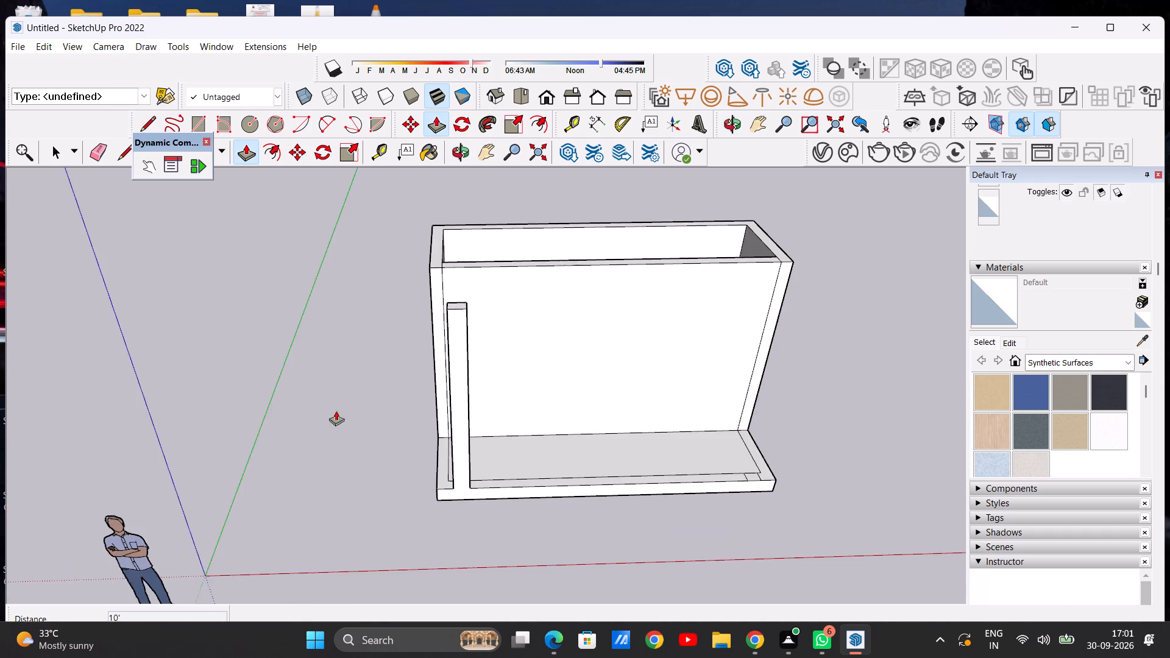
middle_click(459, 395)
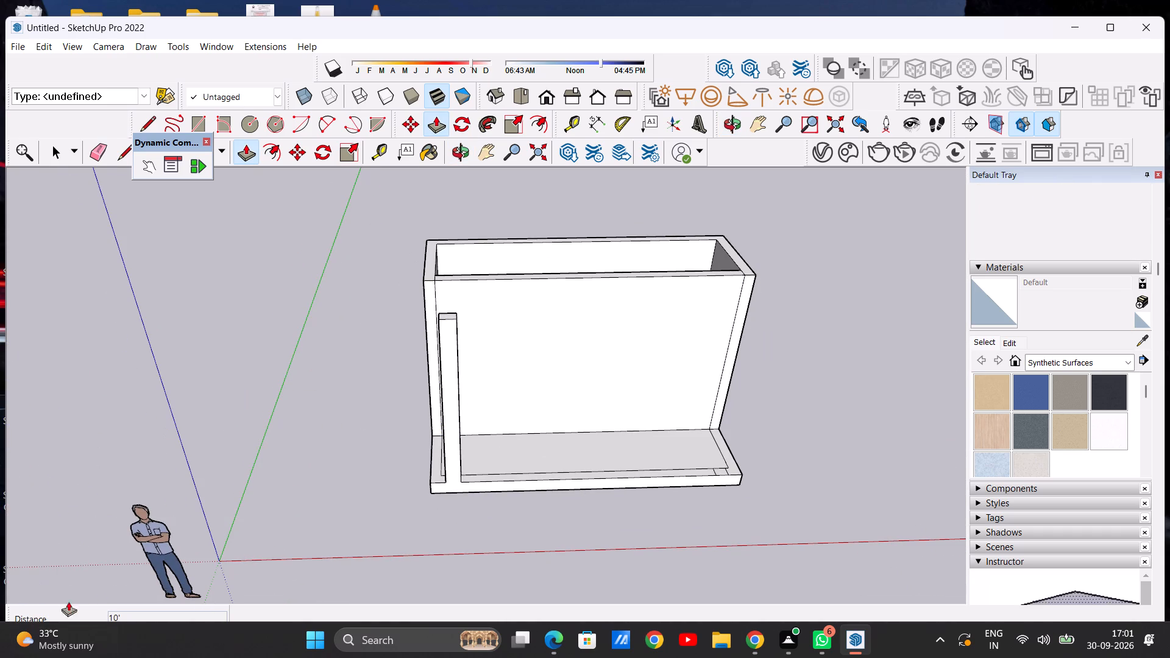
Push/Pull the small front-border face at the porch end farther from the origin up 10', matching the first post's top.
middle_click_drag(399, 295, 796, 239)
middle_click(795, 235)
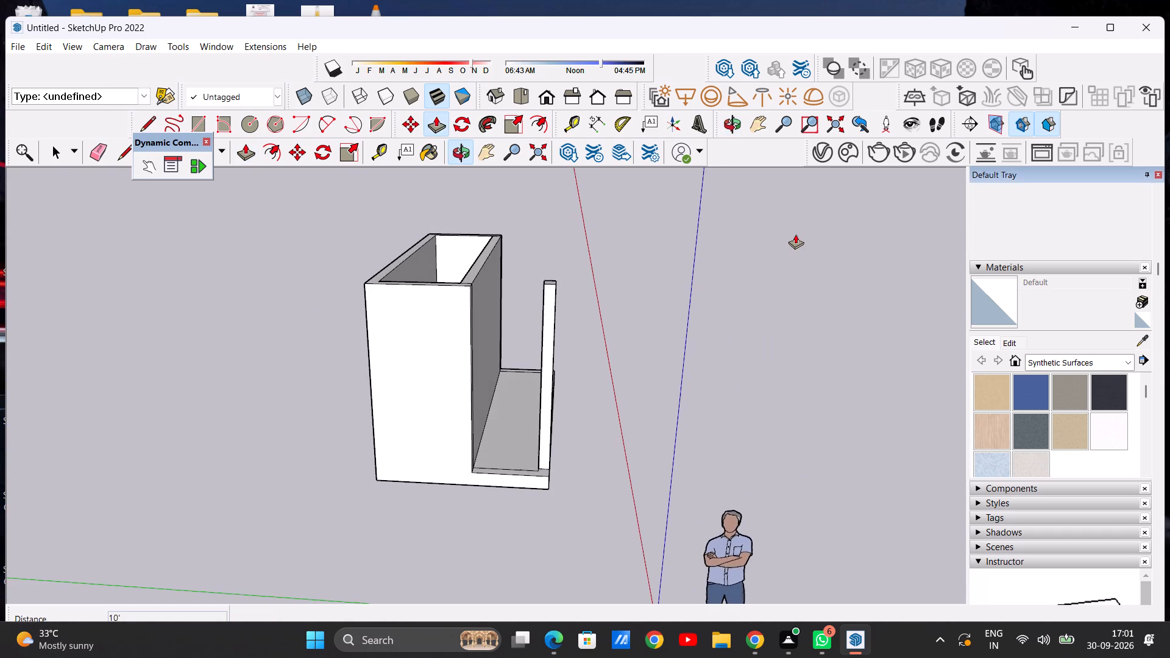
scroll(595, 324, "up", 3)
middle_click_drag(547, 350, 579, 286)
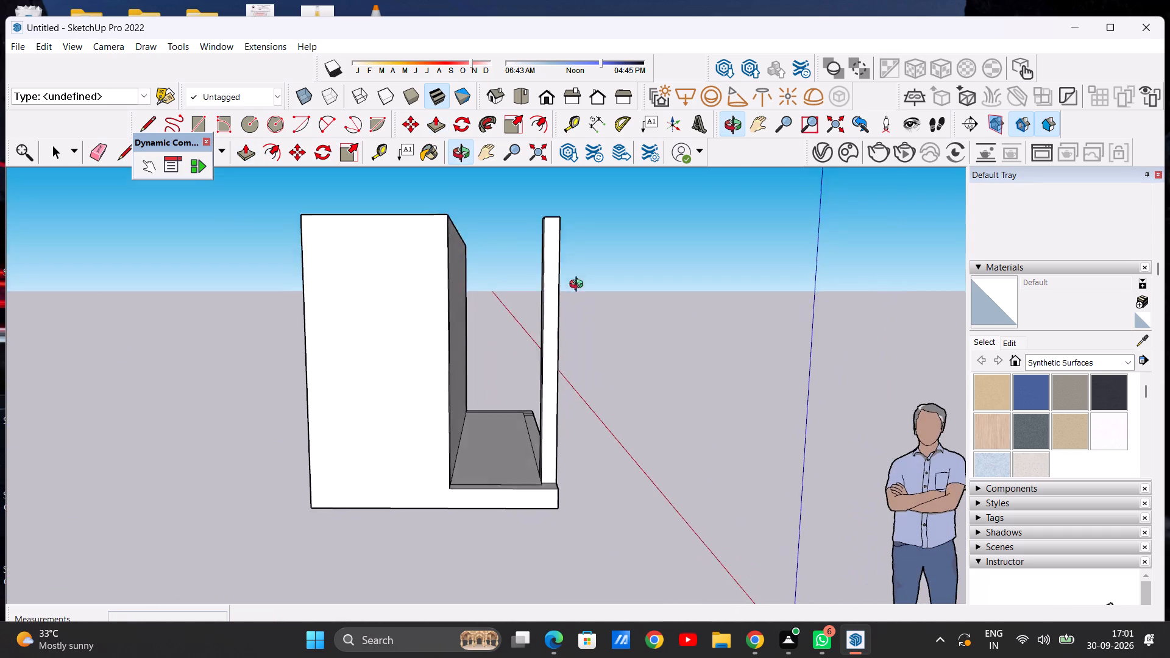
middle_click_drag(579, 286, 598, 280)
middle_click_drag(654, 315, 324, 325)
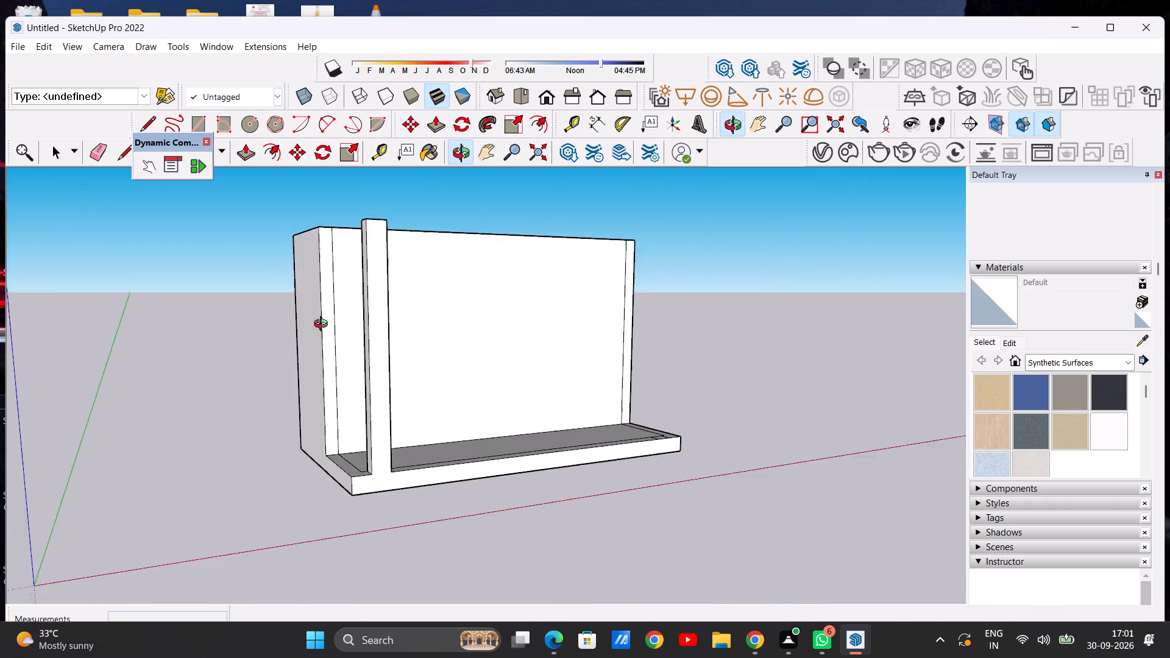
middle_click_drag(324, 325, 205, 330)
scroll(240, 327, "down", 9)
middle_click_drag(494, 370, 480, 402)
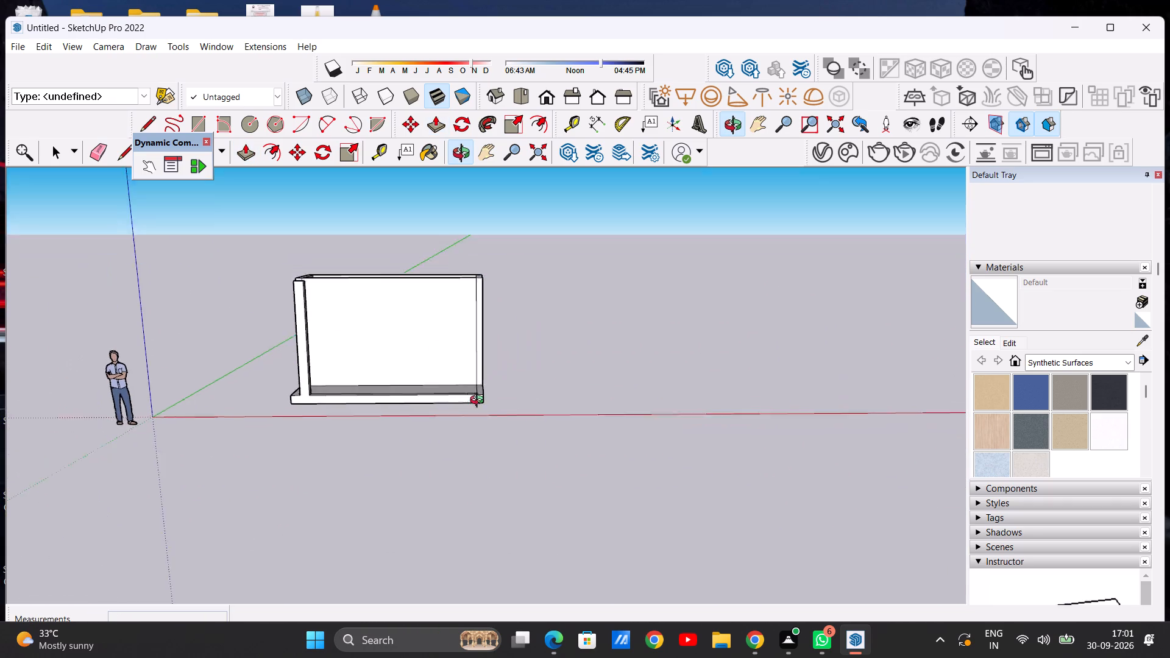
middle_click_drag(480, 402, 114, 463)
scroll(530, 407, "up", 3)
middle_click_drag(512, 416, 446, 424)
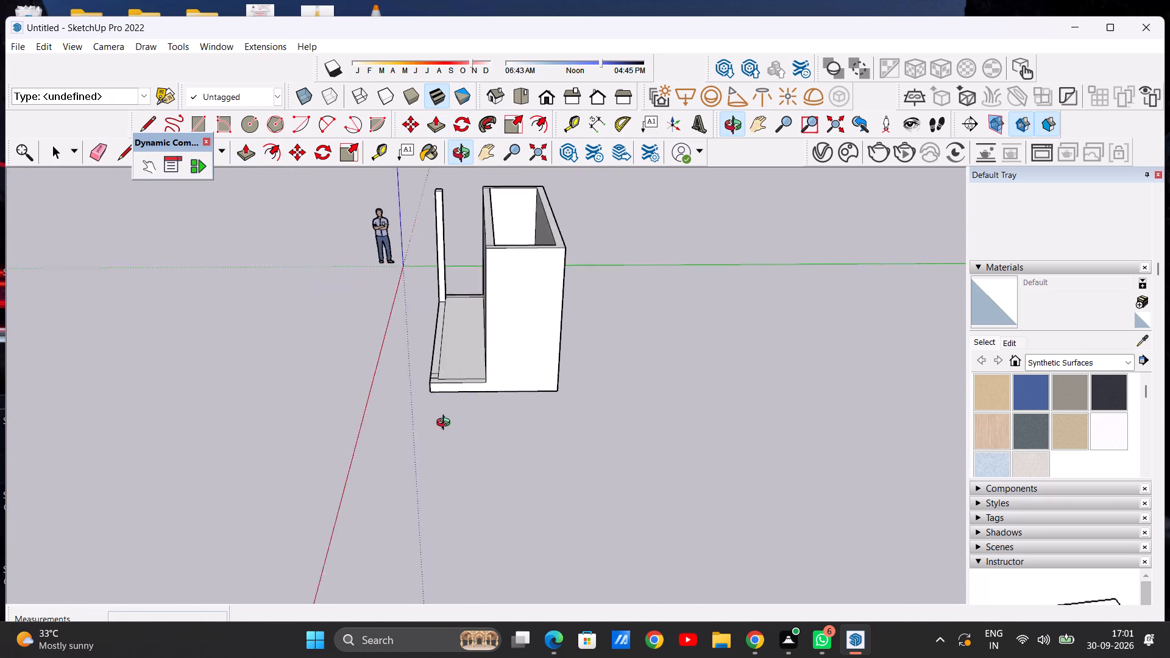
middle_click_drag(446, 424, 445, 496)
scroll(444, 375, "up", 16)
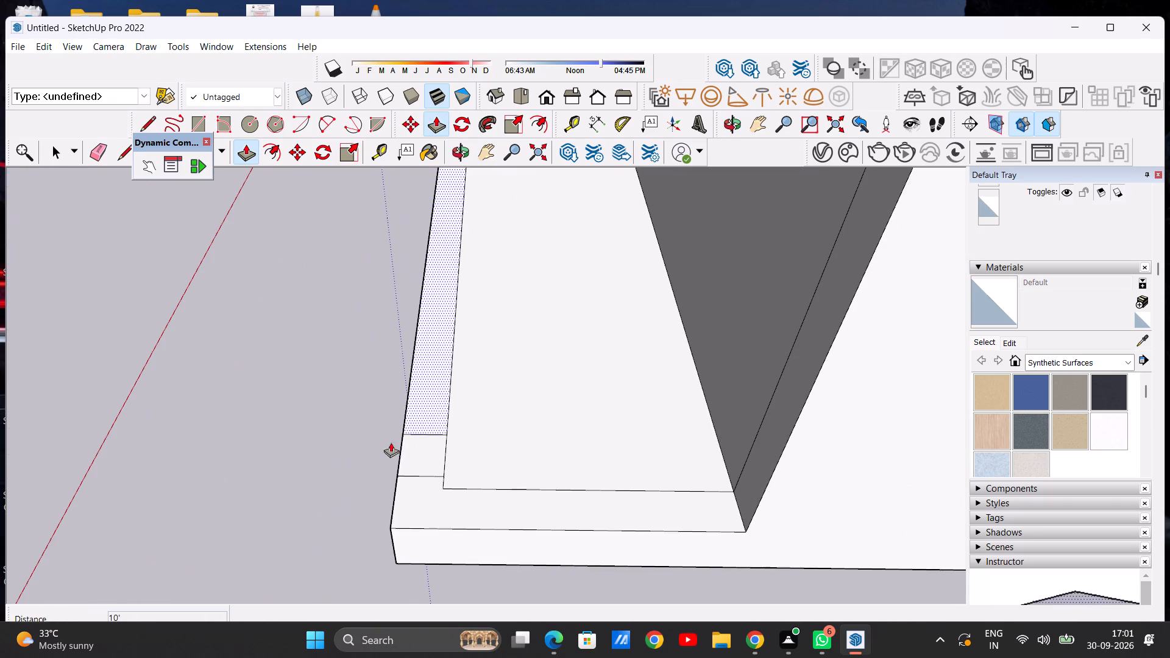
left_click(427, 447)
scroll(442, 207, "down", 8)
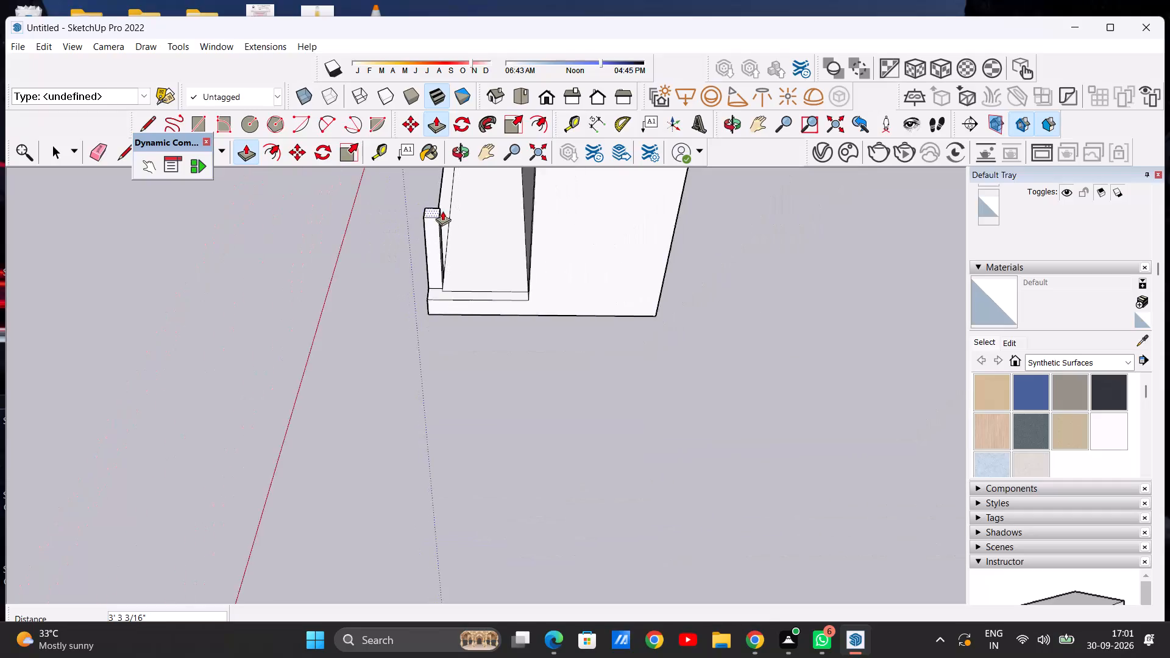
scroll(442, 211, "down", 17)
middle_click_drag(436, 197, 609, 187)
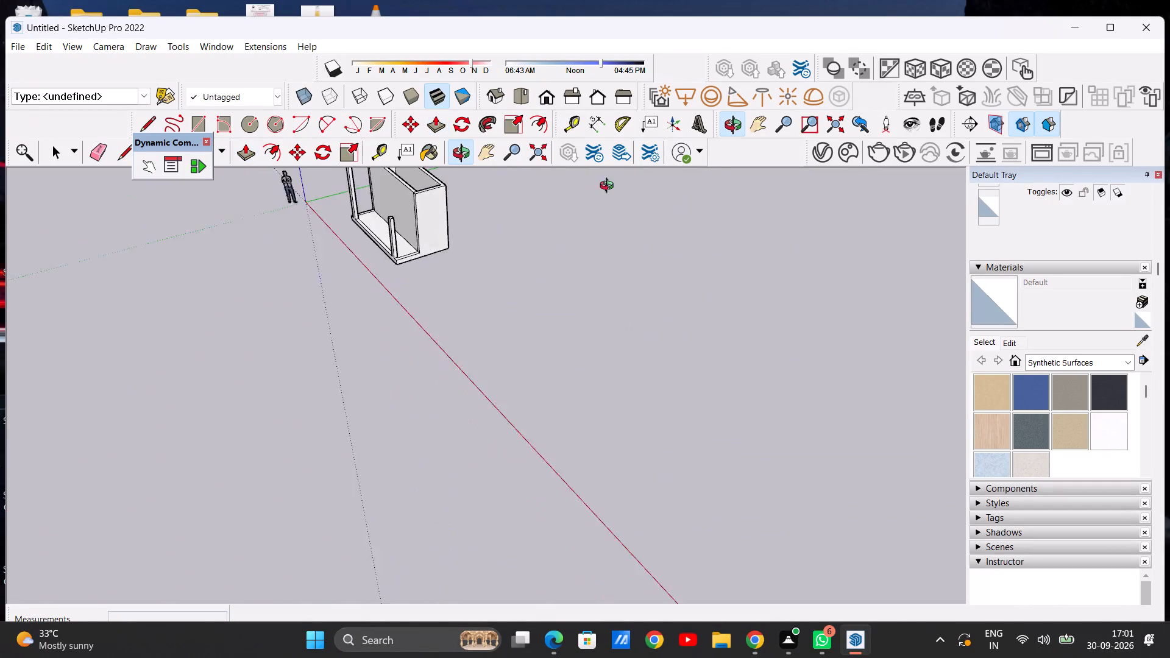
middle_click_drag(609, 187, 726, 179)
left_click(291, 191)
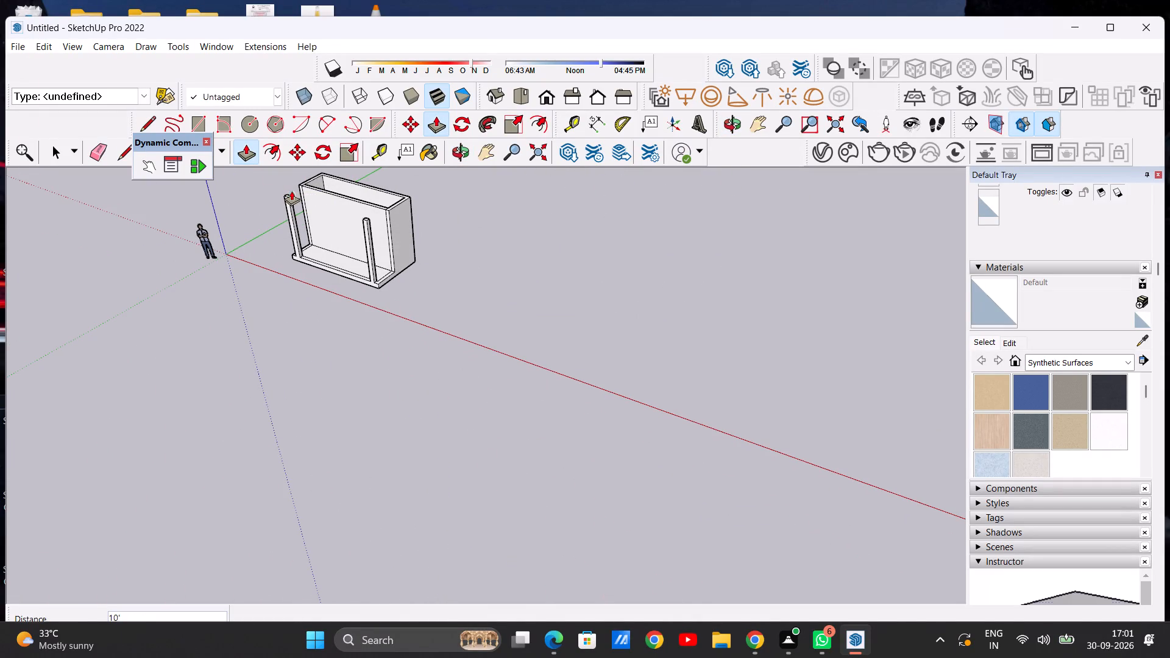
key("space")
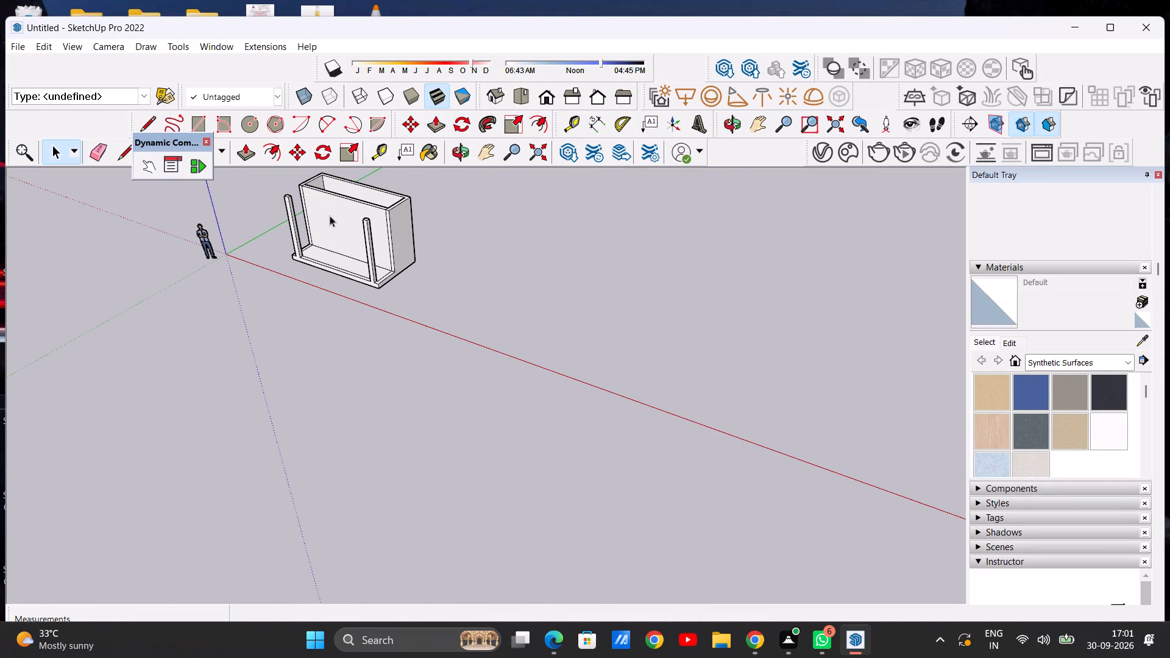
Examine both porch posts and the front wall behind them from several angles.
scroll(338, 222, "up", 6)
middle_click_drag(430, 253, 640, 171)
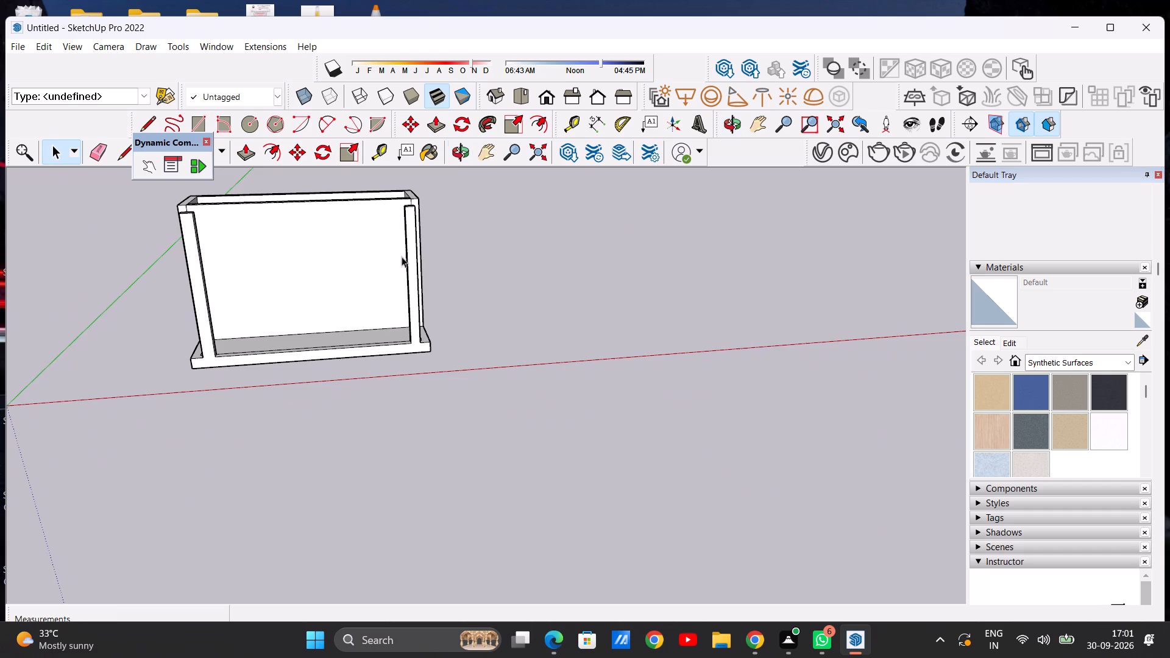
scroll(247, 313, "up", 4)
scroll(239, 317, "down", 5)
middle_click_drag(318, 334, 296, 282)
scroll(296, 282, "down", 5)
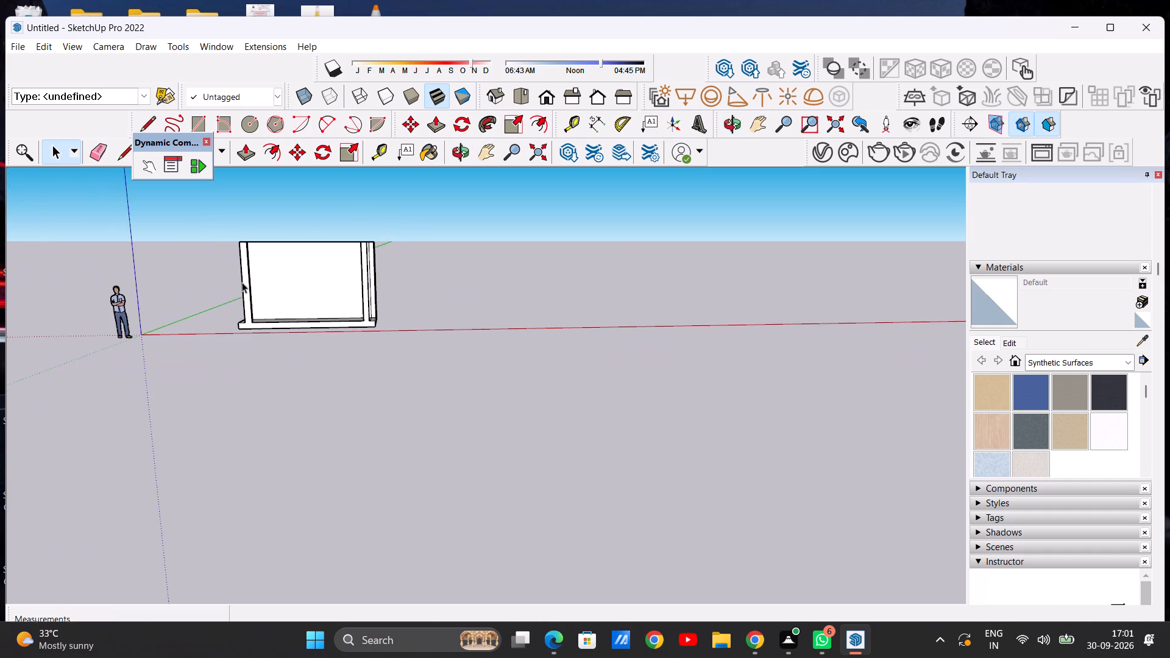
scroll(300, 269, "up", 6)
scroll(368, 281, "up", 3)
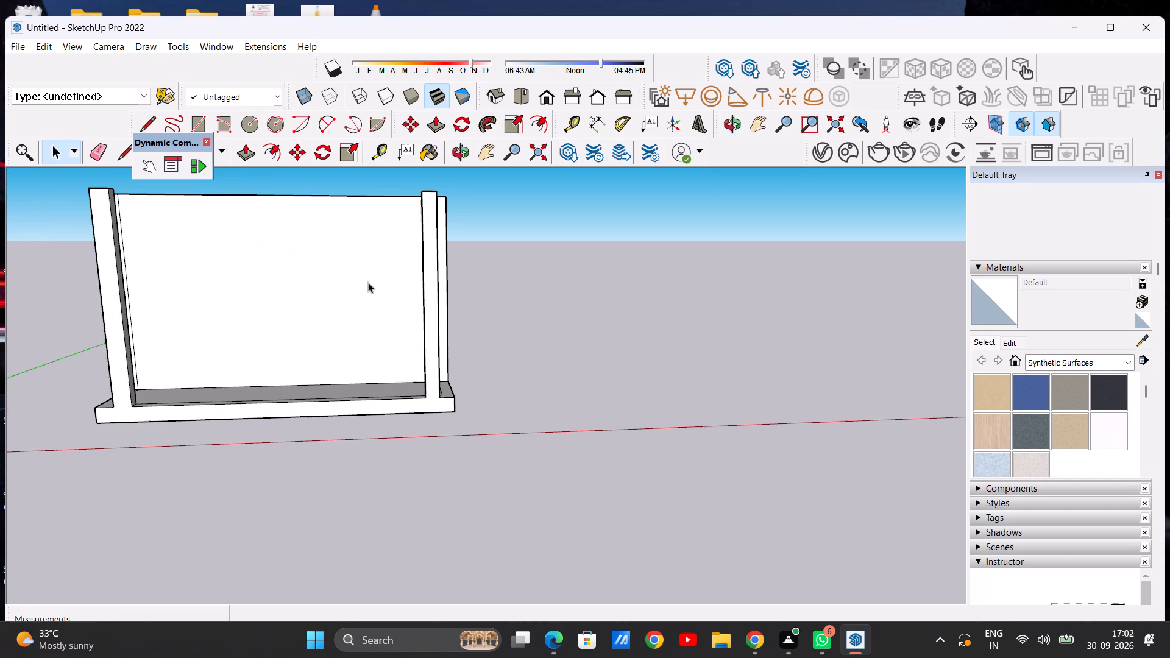
scroll(368, 282, "down", 3)
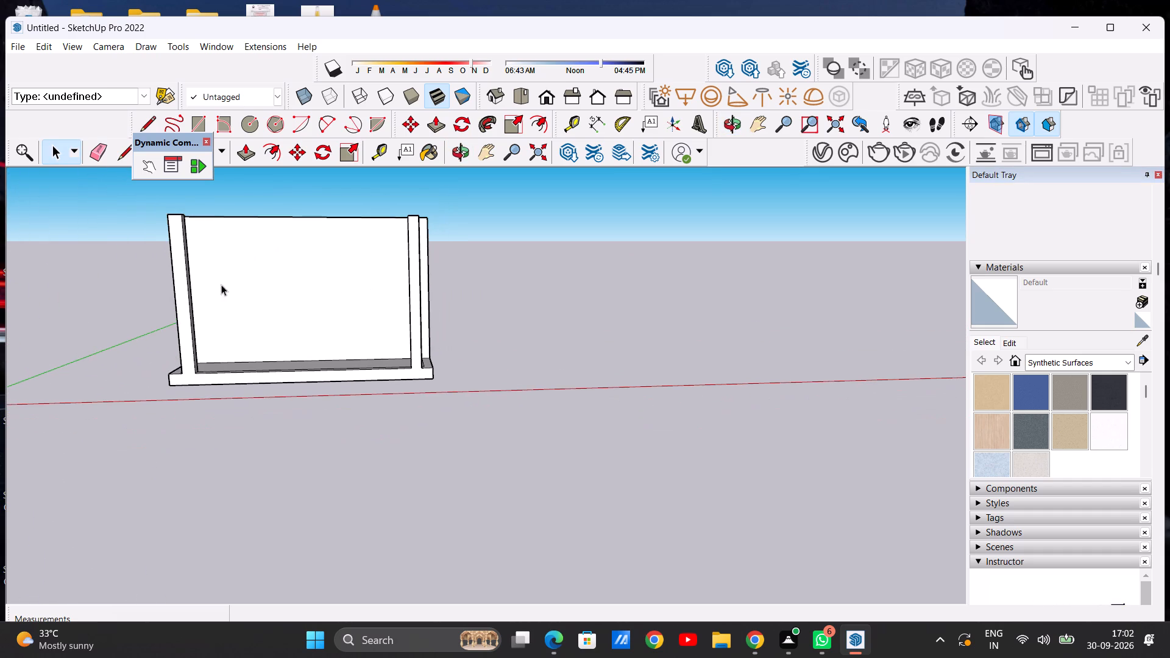
middle_click_drag(166, 291, 206, 263)
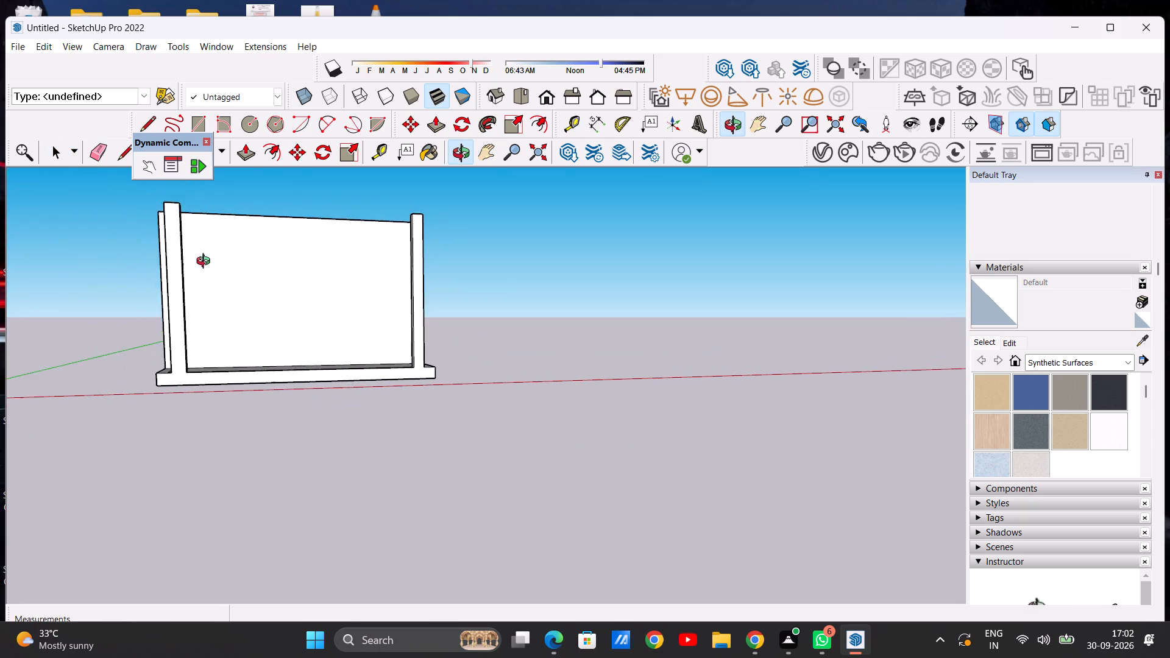
middle_click_drag(206, 263, 183, 263)
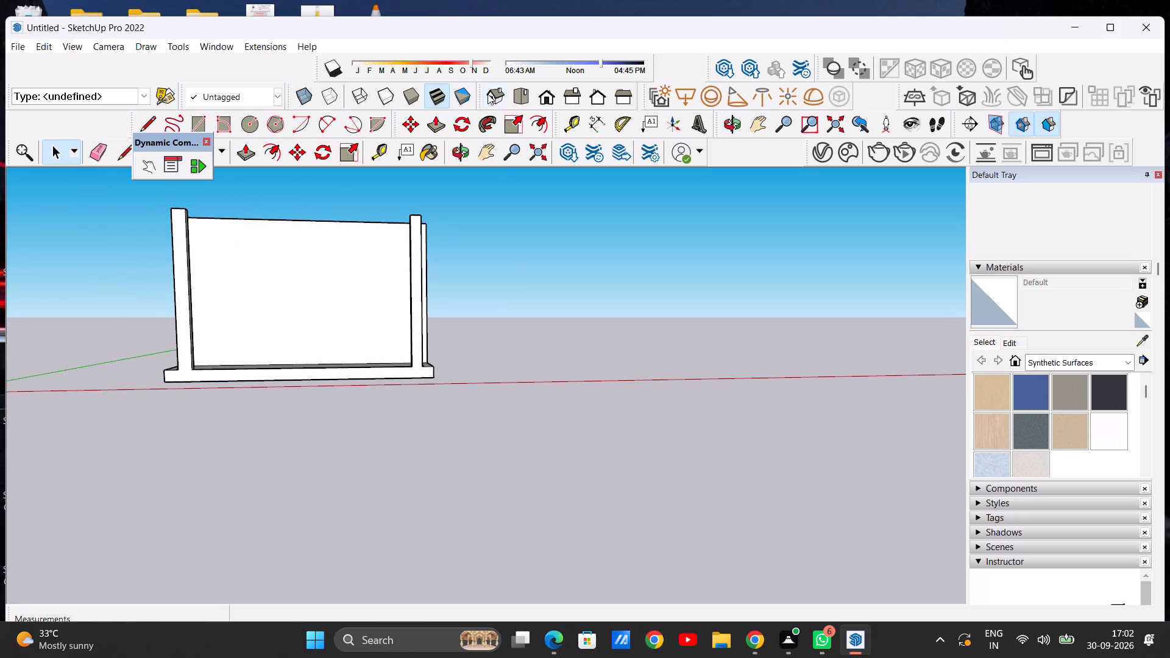
In the standard front view, draw a door rectangle about 3'6" wide and 7'10" high near the middle of the front wall.
left_click(550, 94)
scroll(581, 387, "up", 1)
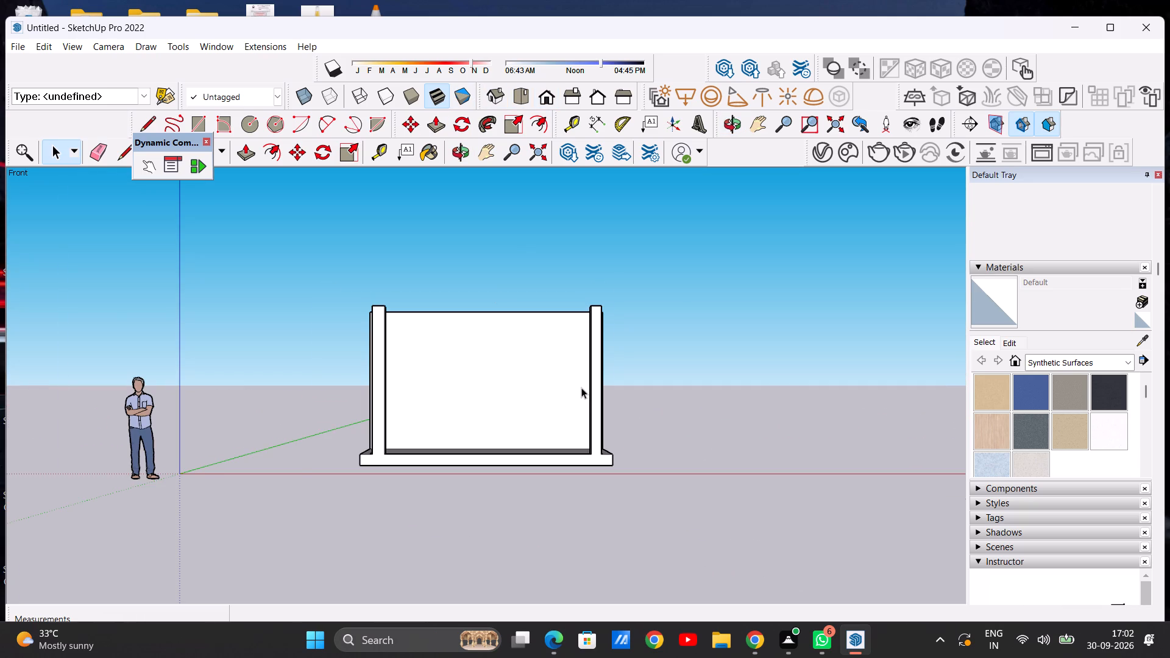
scroll(581, 387, "up", 5)
scroll(583, 387, "down", 2)
scroll(244, 365, "up", 2)
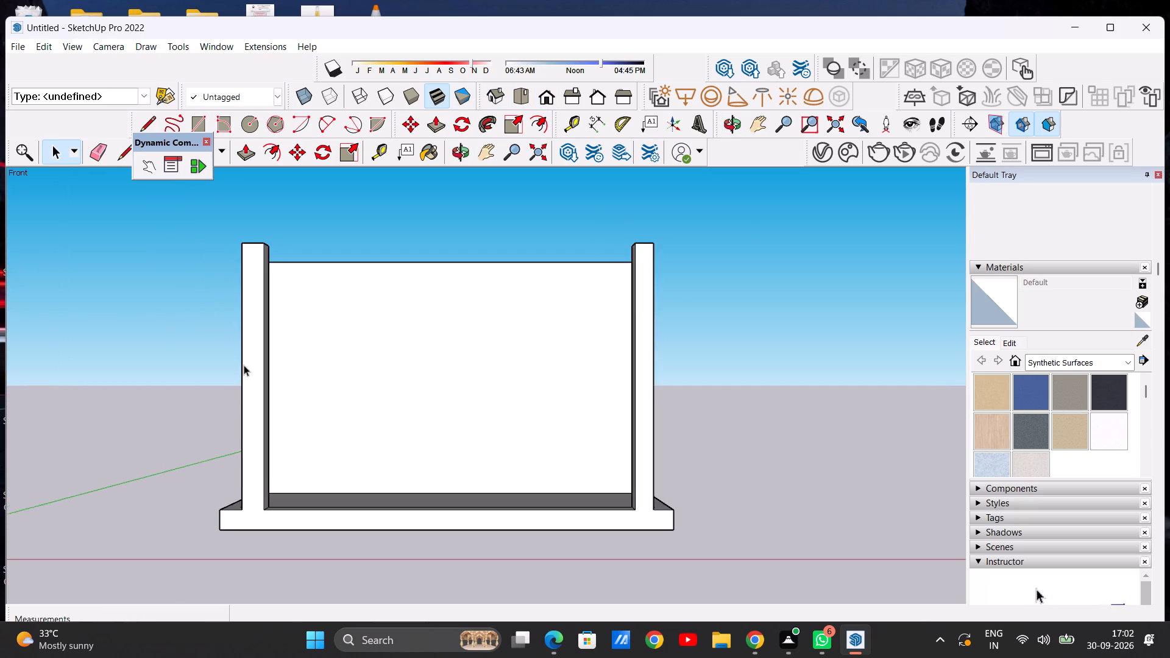
scroll(244, 365, "up", 1)
scroll(584, 297, "up", 1)
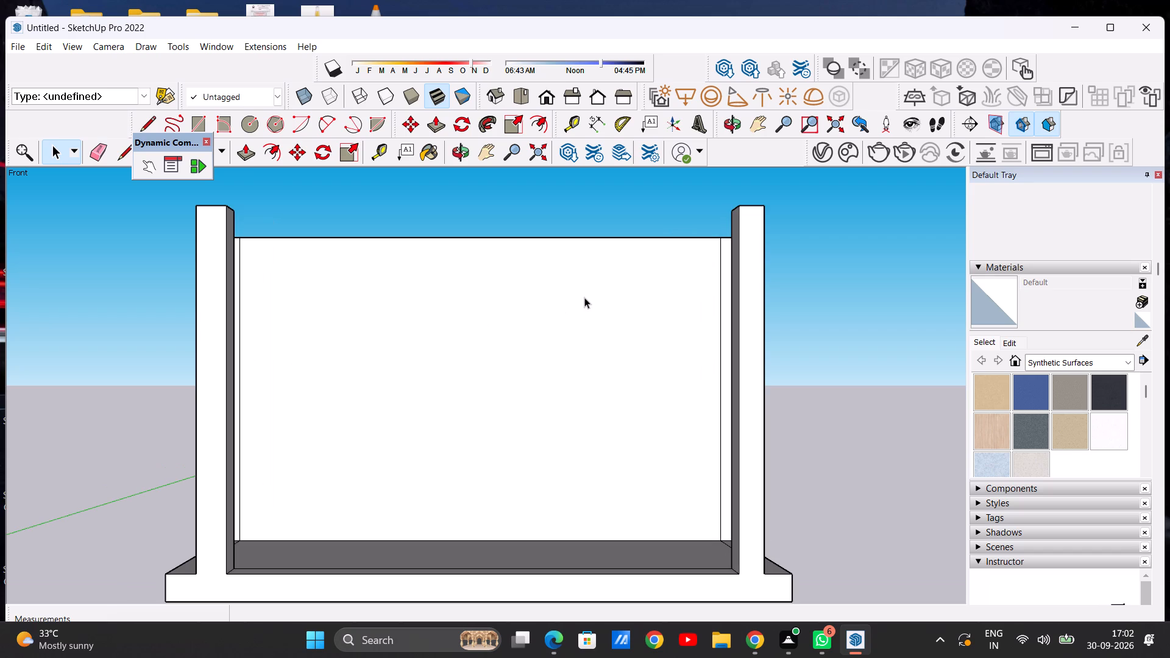
left_click(199, 123)
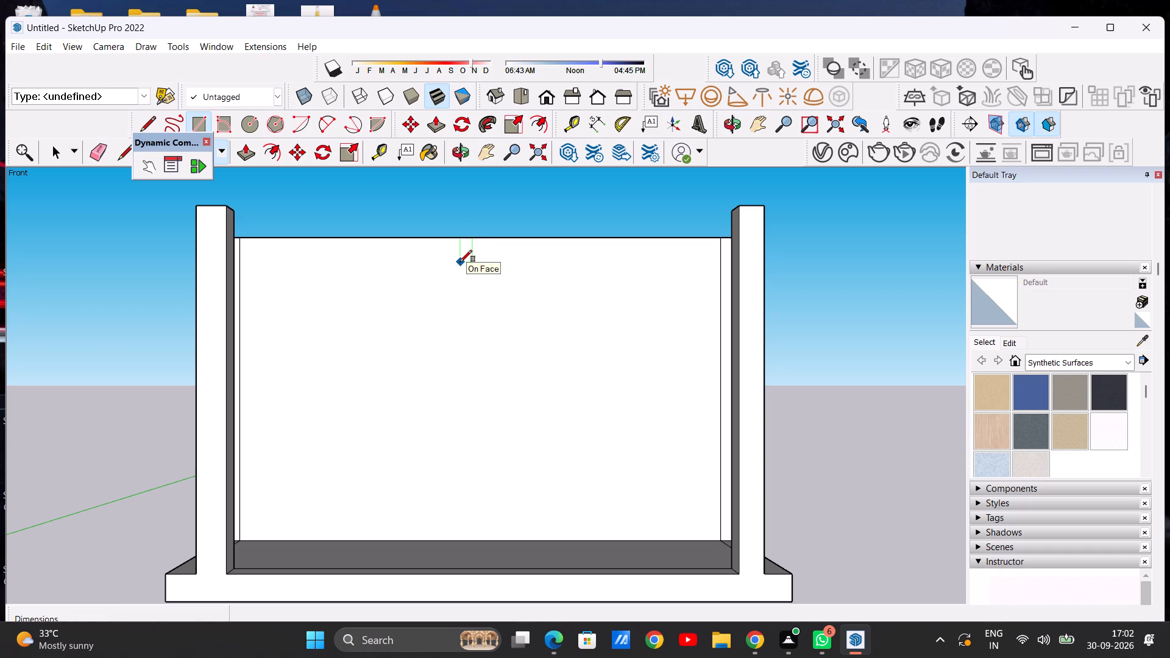
left_click(457, 261)
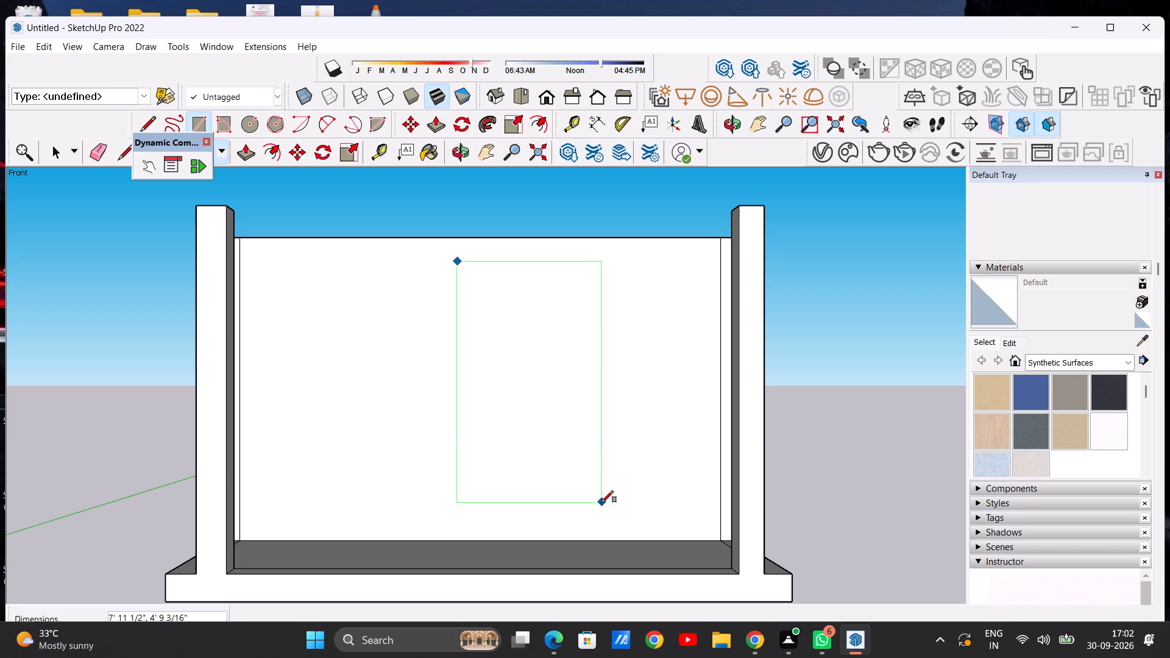
left_click(563, 498)
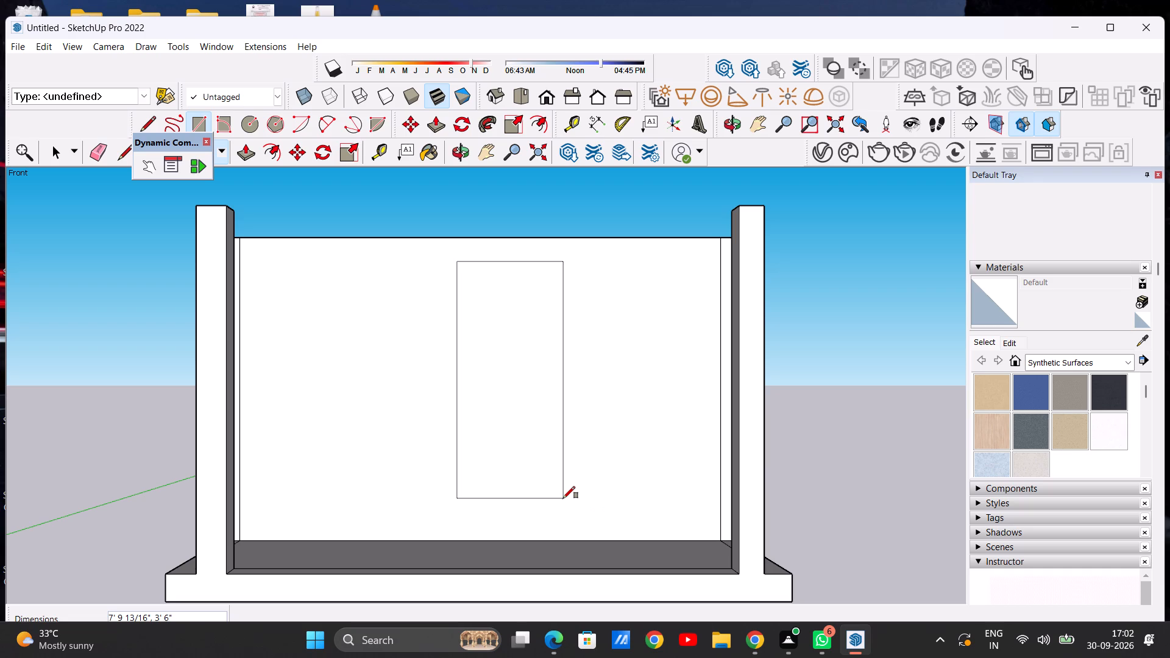
key("space")
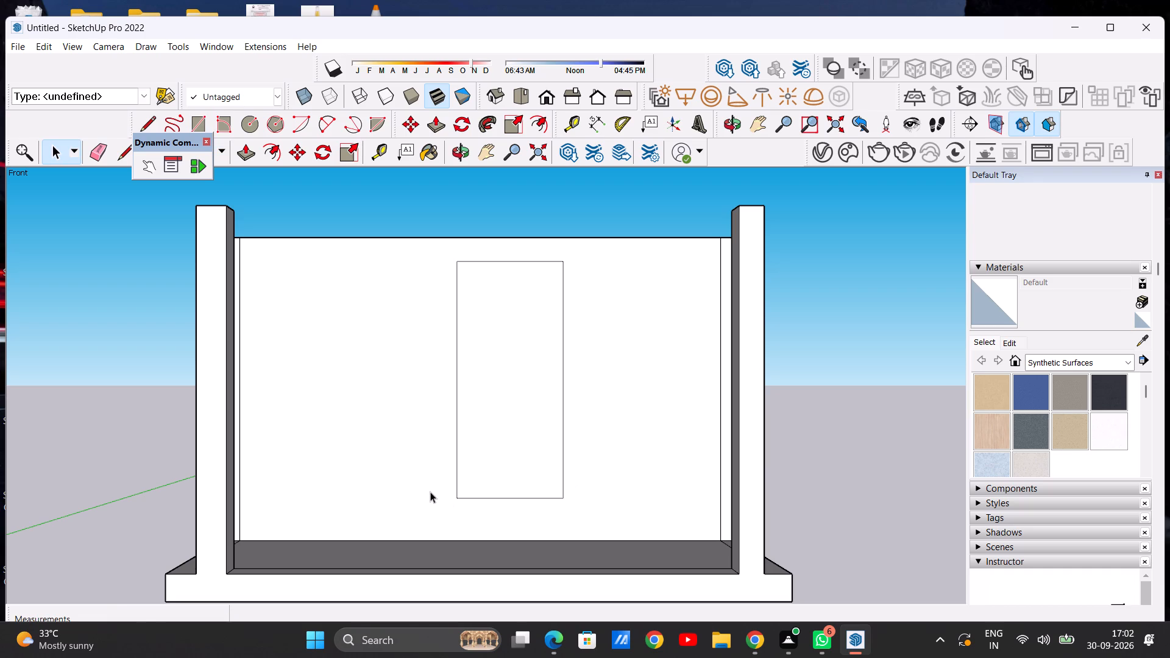
Draw a window rectangle about 3'3" wide and 4'11" high on the front wall, between the door outline and the post farther from the origin.
scroll(459, 466, "down", 6)
scroll(618, 356, "up", 6)
scroll(544, 355, "up", 2)
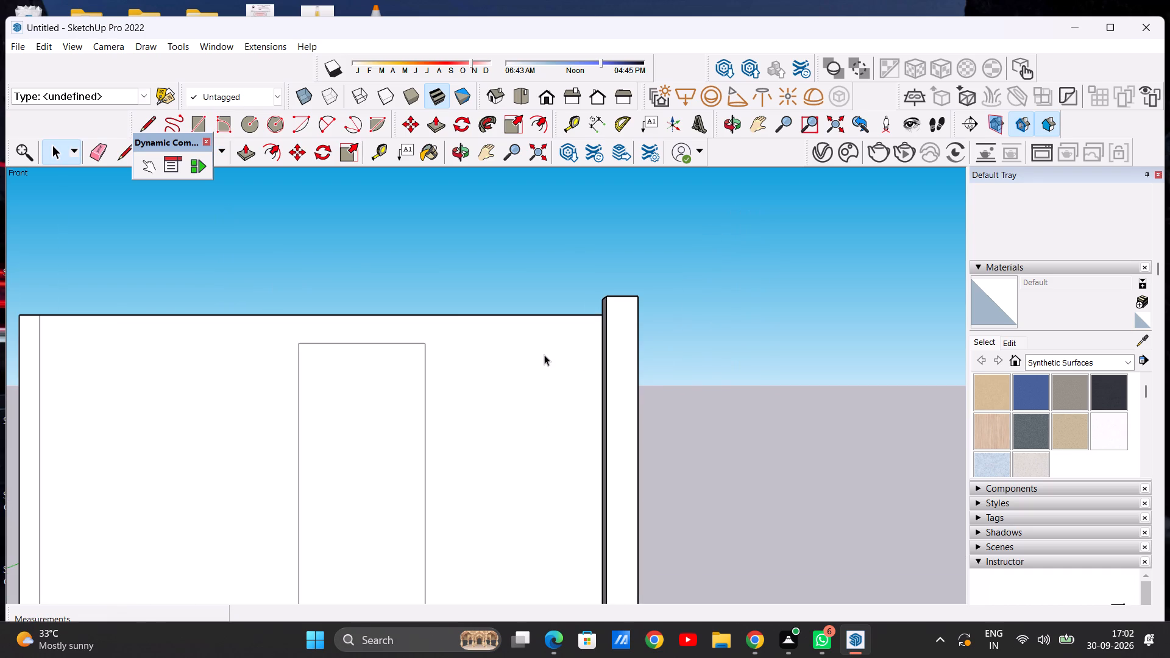
left_click(190, 116)
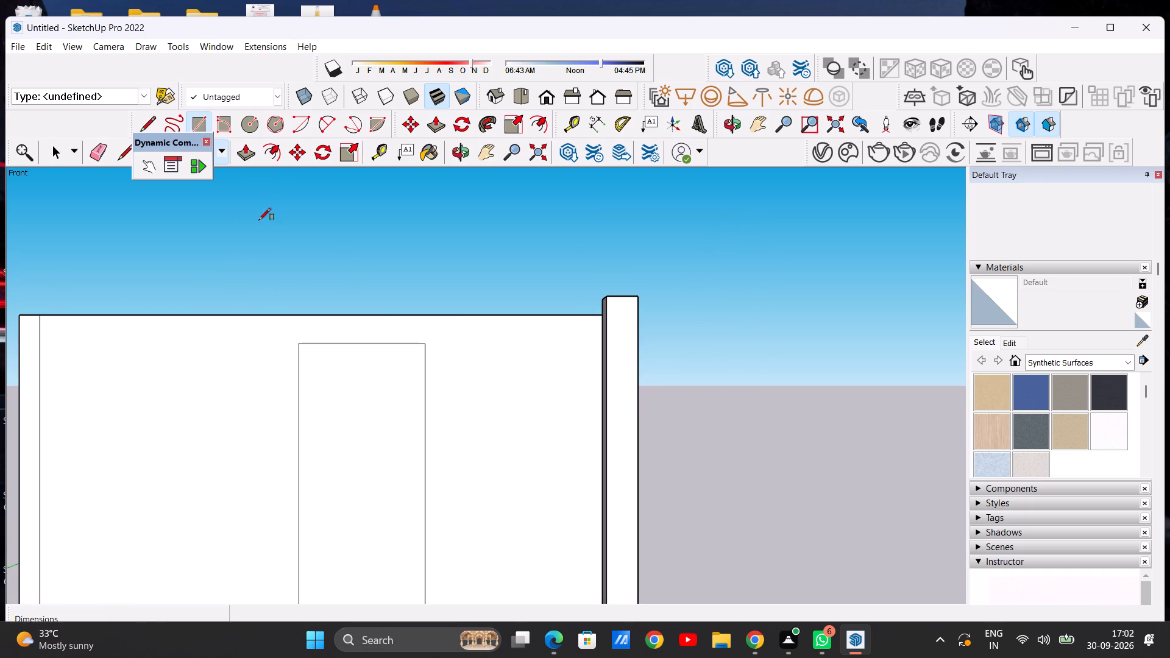
scroll(485, 405, "down", 8)
scroll(486, 455, "up", 2)
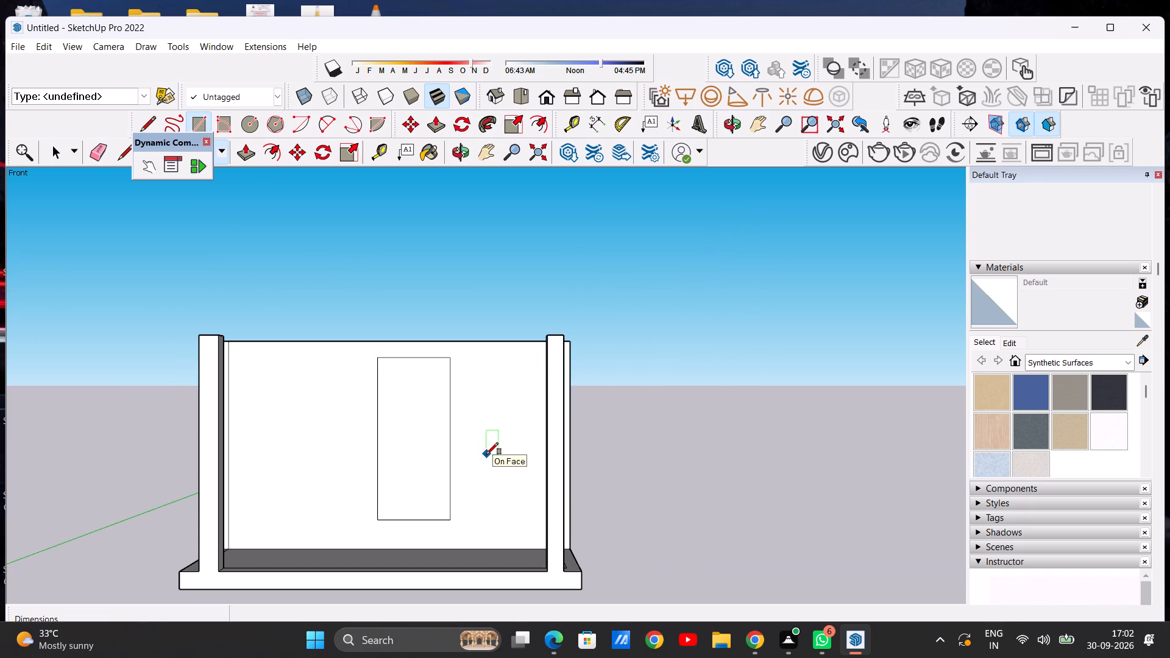
scroll(504, 429, "up", 2)
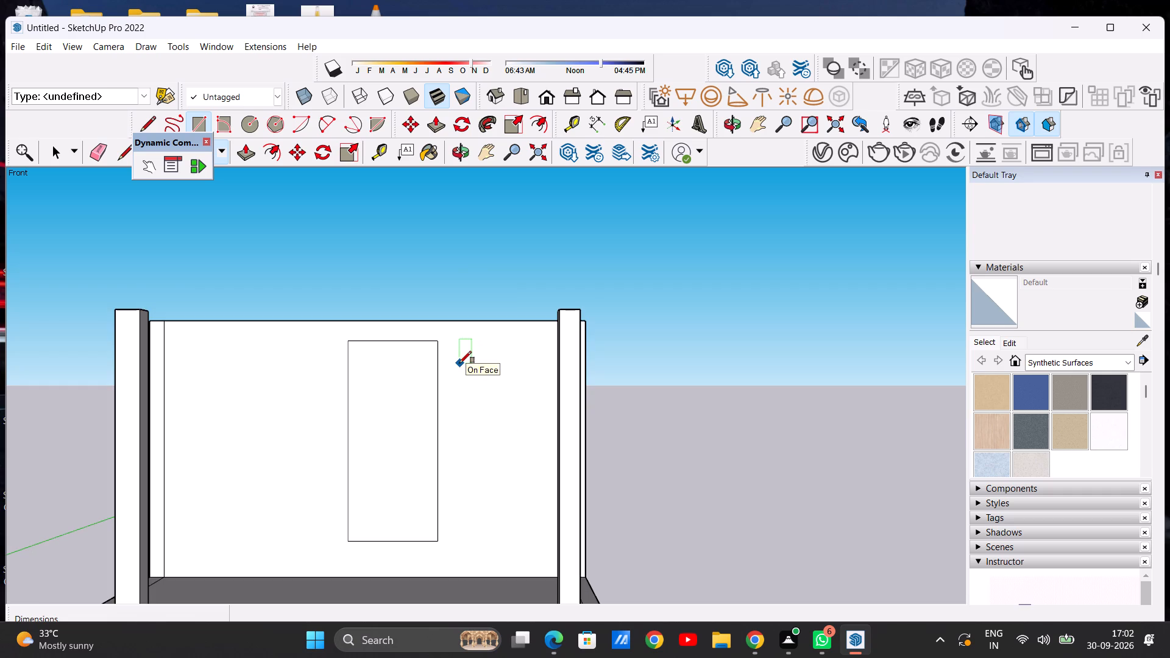
left_click(459, 363)
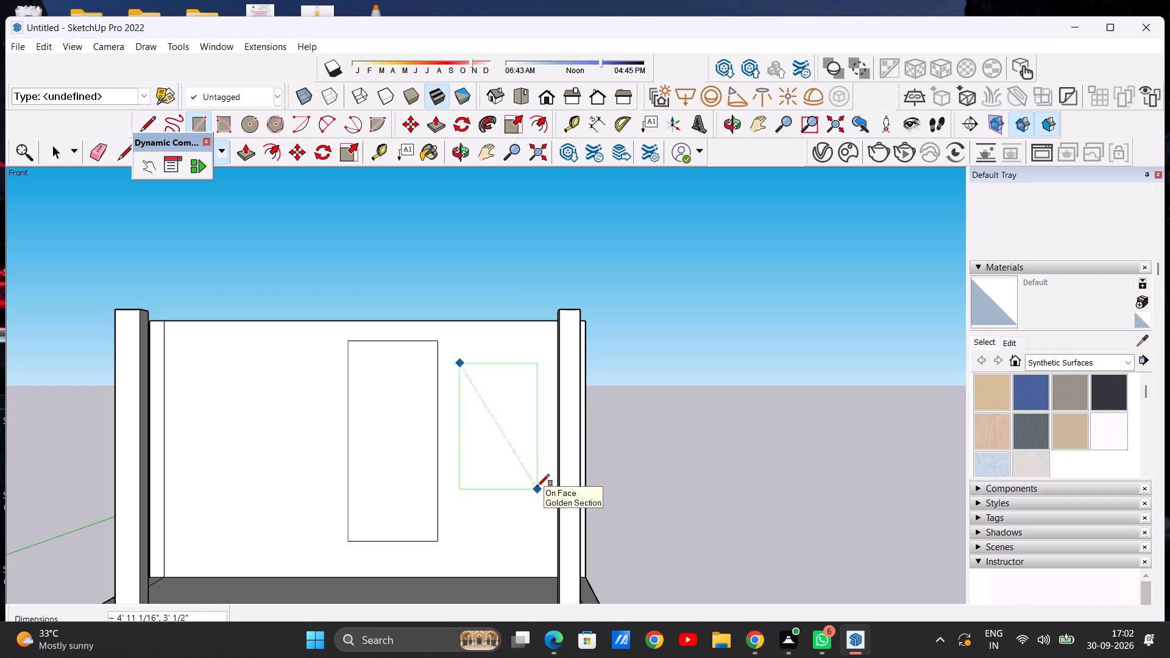
left_click(543, 489)
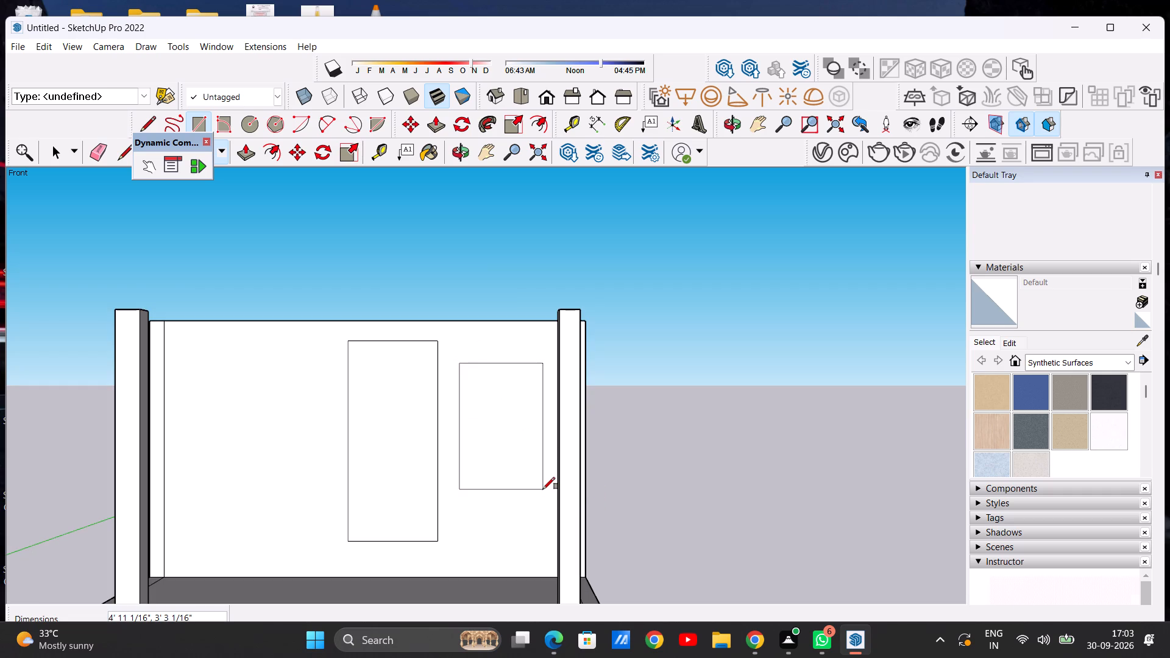
key("space")
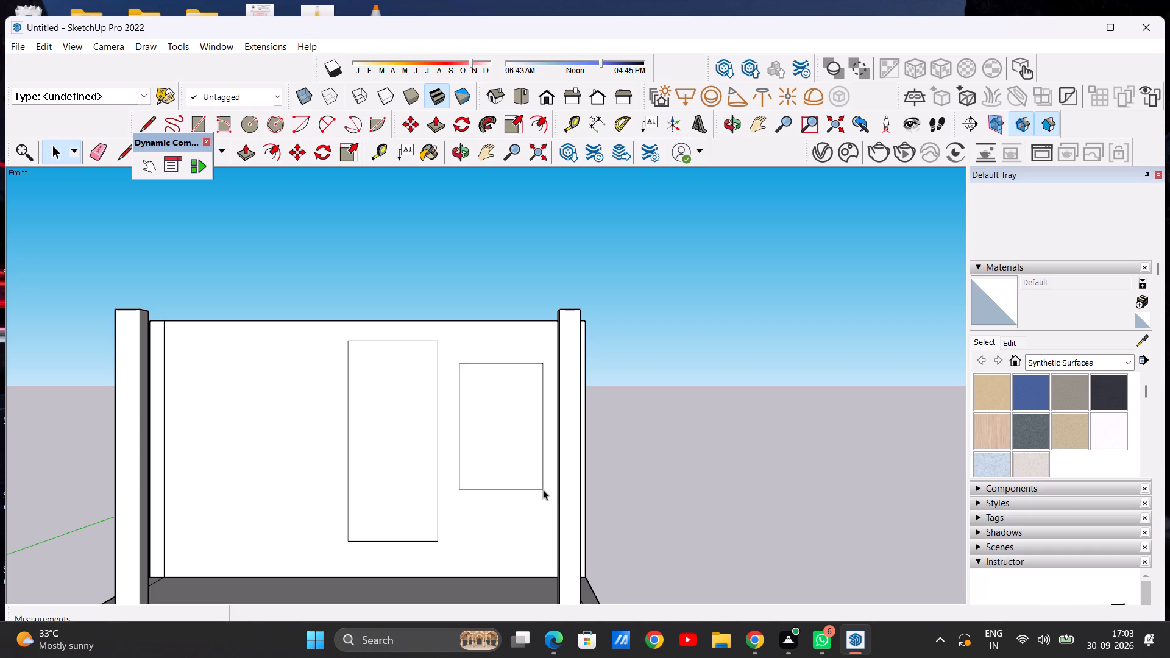
Examine the door and window outlines on the front wall in relation to the porch posts.
scroll(505, 453, "down", 1)
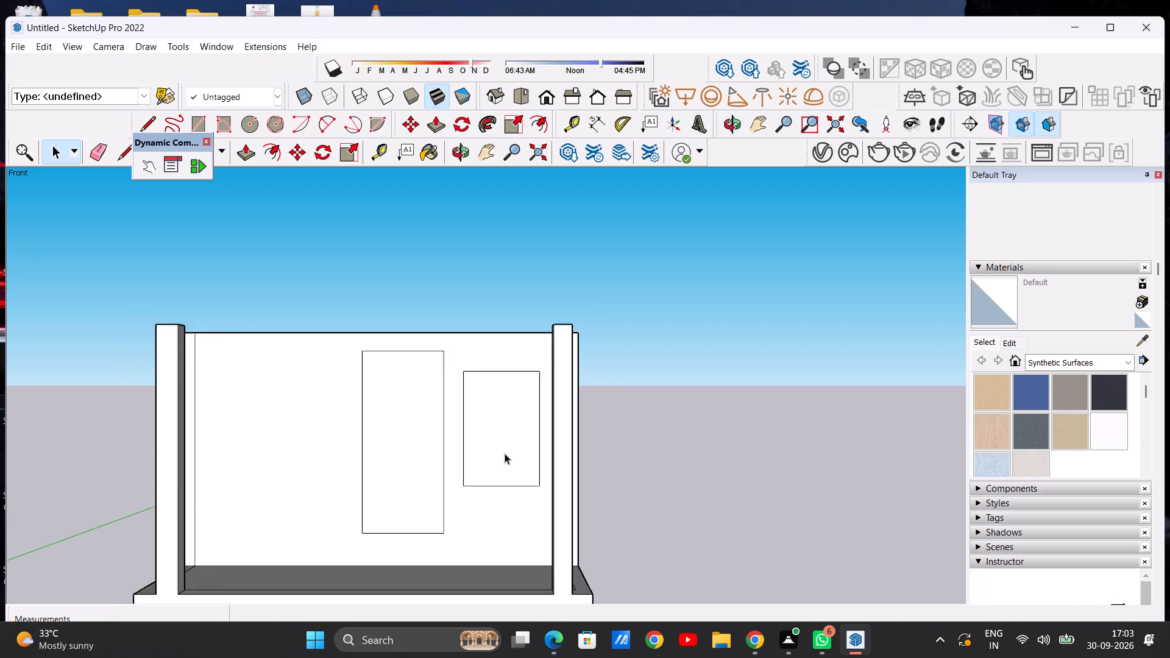
scroll(505, 453, "down", 1)
scroll(431, 441, "up", 2)
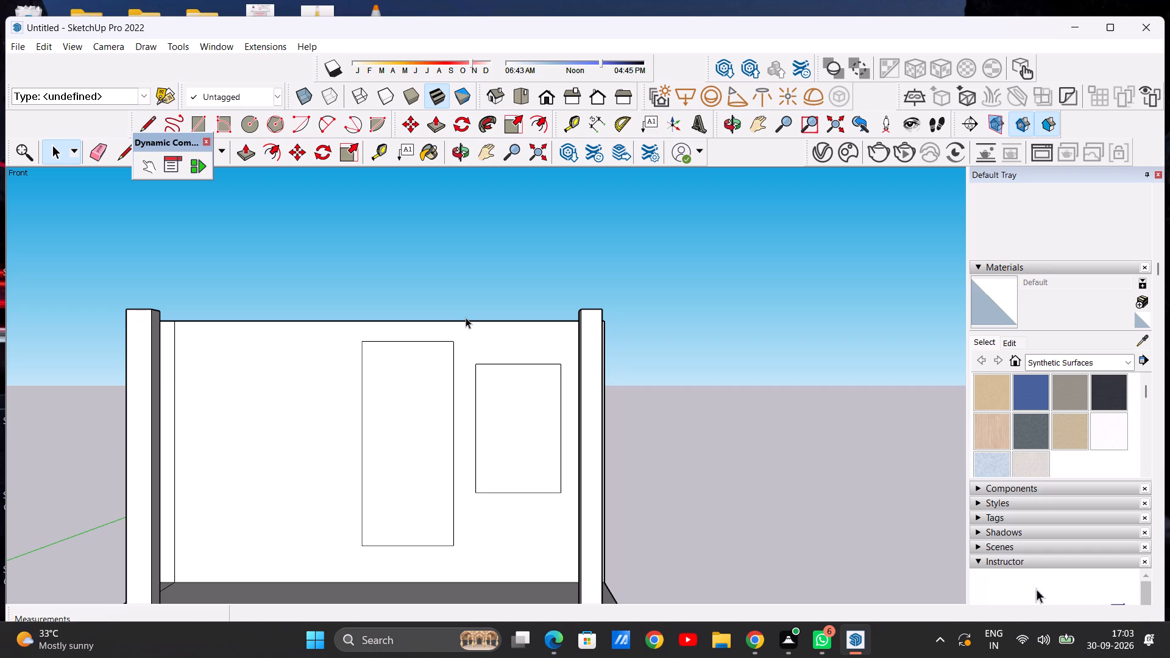
scroll(641, 386, "down", 3)
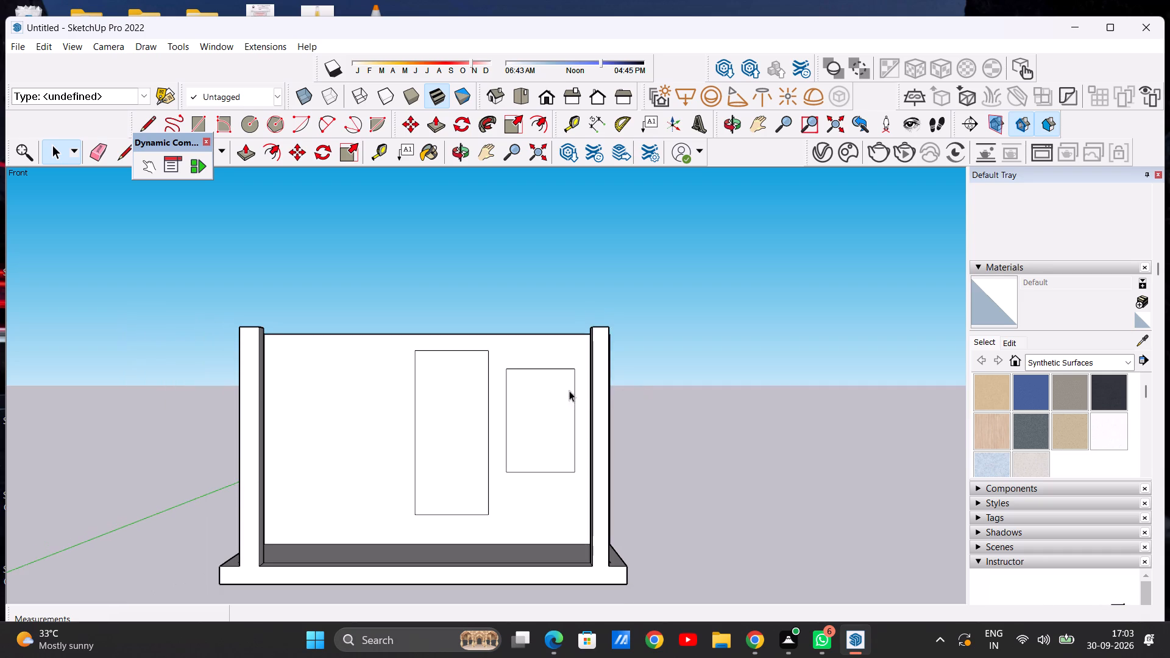
scroll(509, 408, "up", 6)
scroll(432, 332, "down", 6)
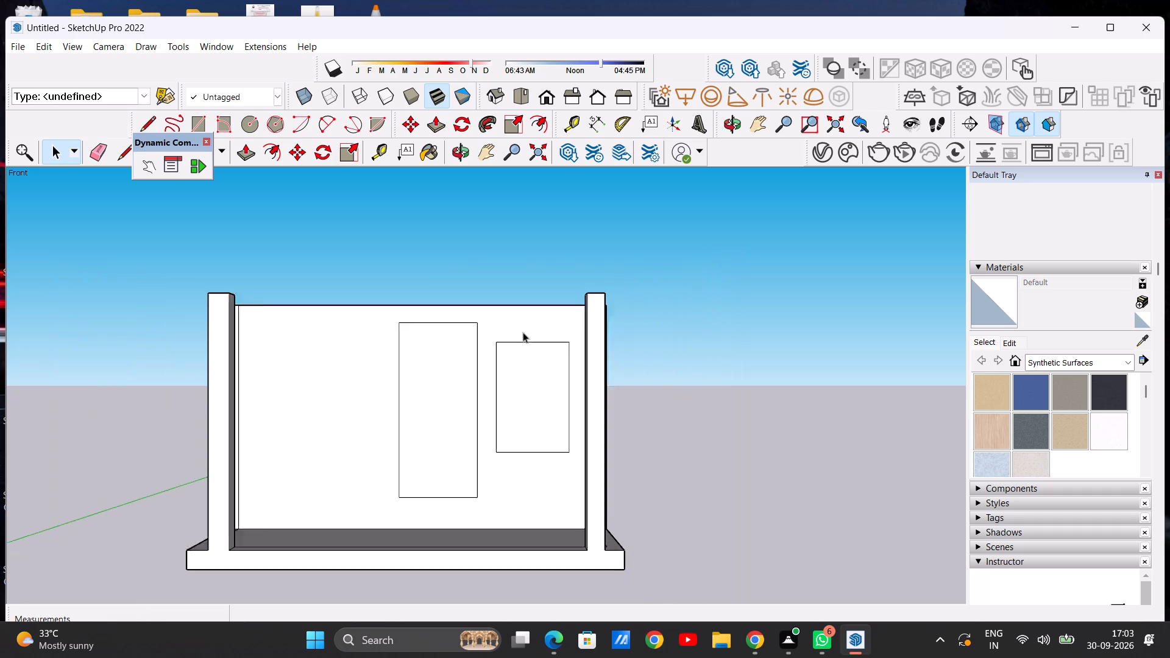
scroll(523, 332, "down", 1)
middle_click_drag(458, 346, 519, 351)
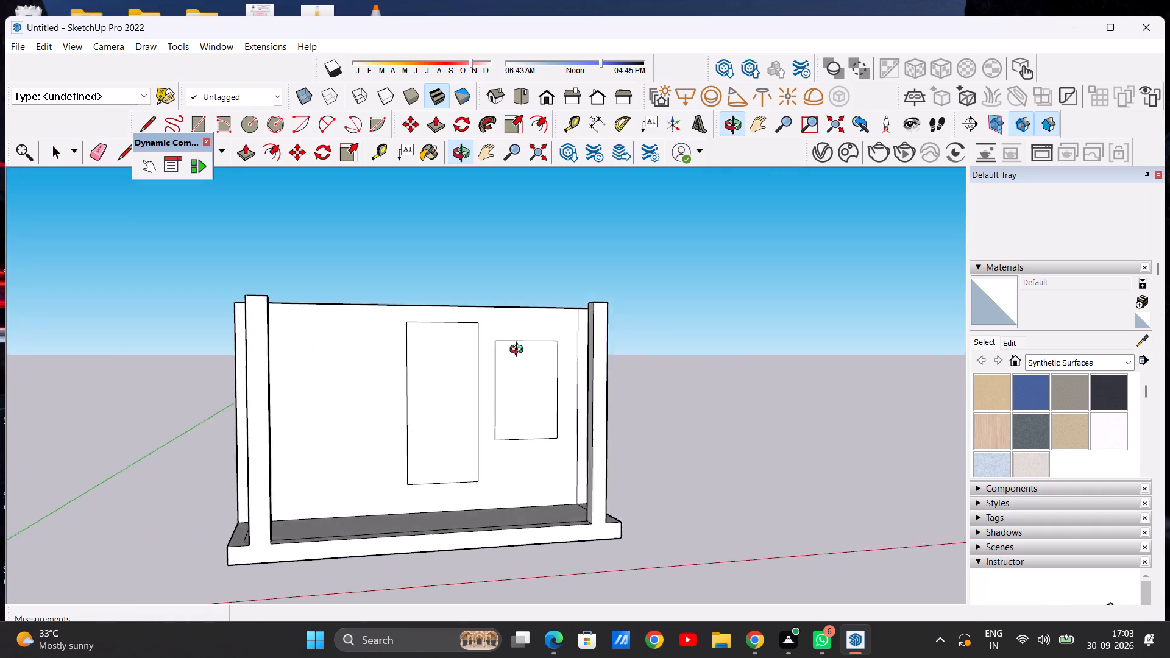
Draw two parallel lines about 7" long across the slab's front strip between the porch posts, marking a middle post base.
middle_click_drag(519, 351, 470, 341)
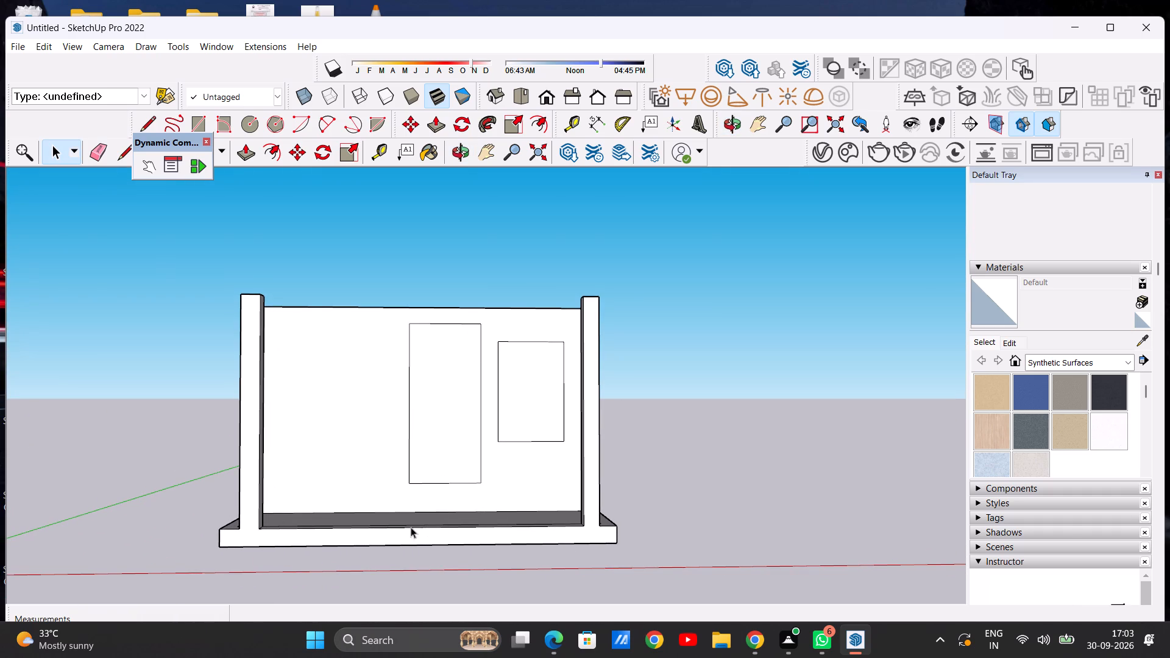
middle_click_drag(385, 529, 380, 657)
scroll(411, 523, "up", 3)
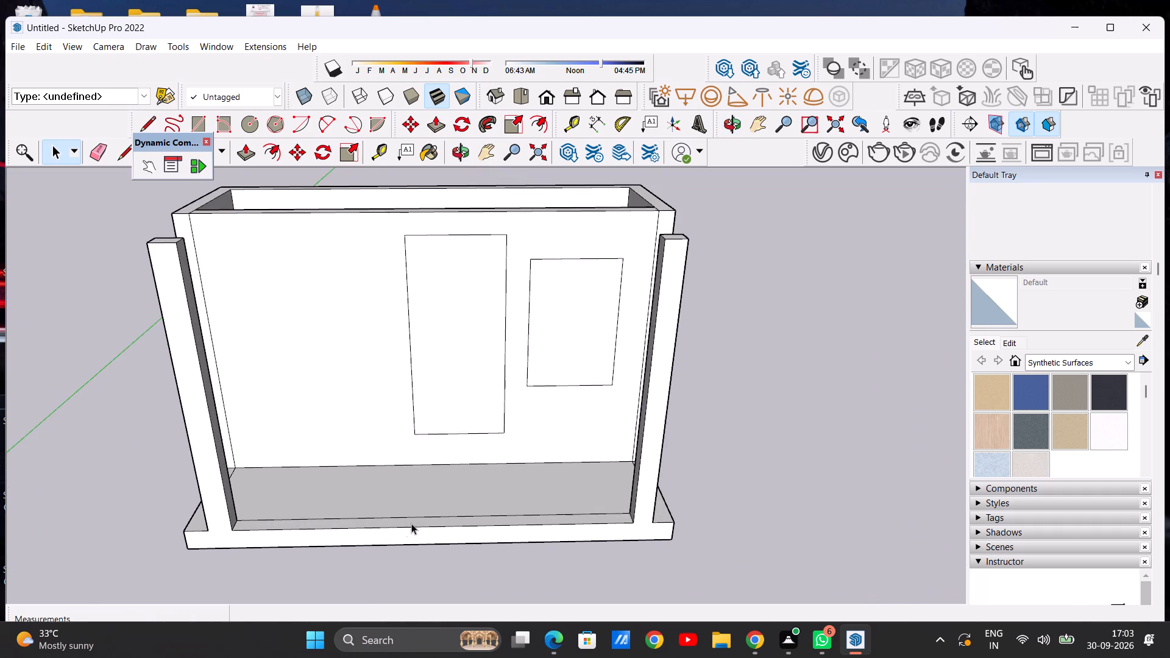
middle_click_drag(419, 539, 402, 642)
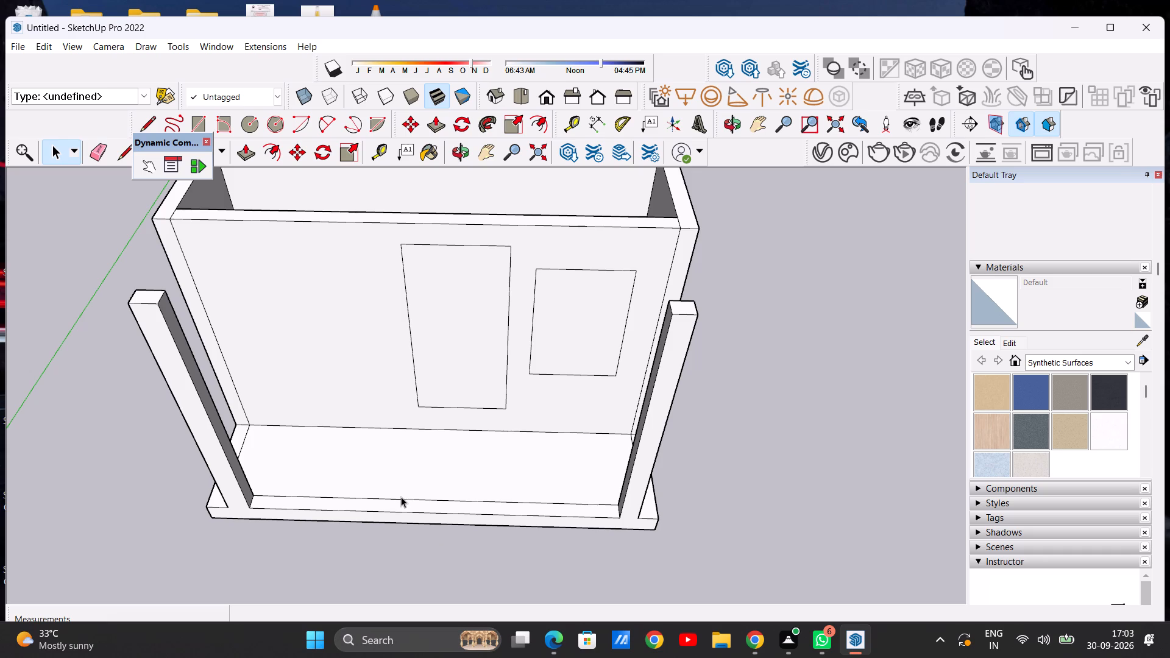
left_click(521, 87)
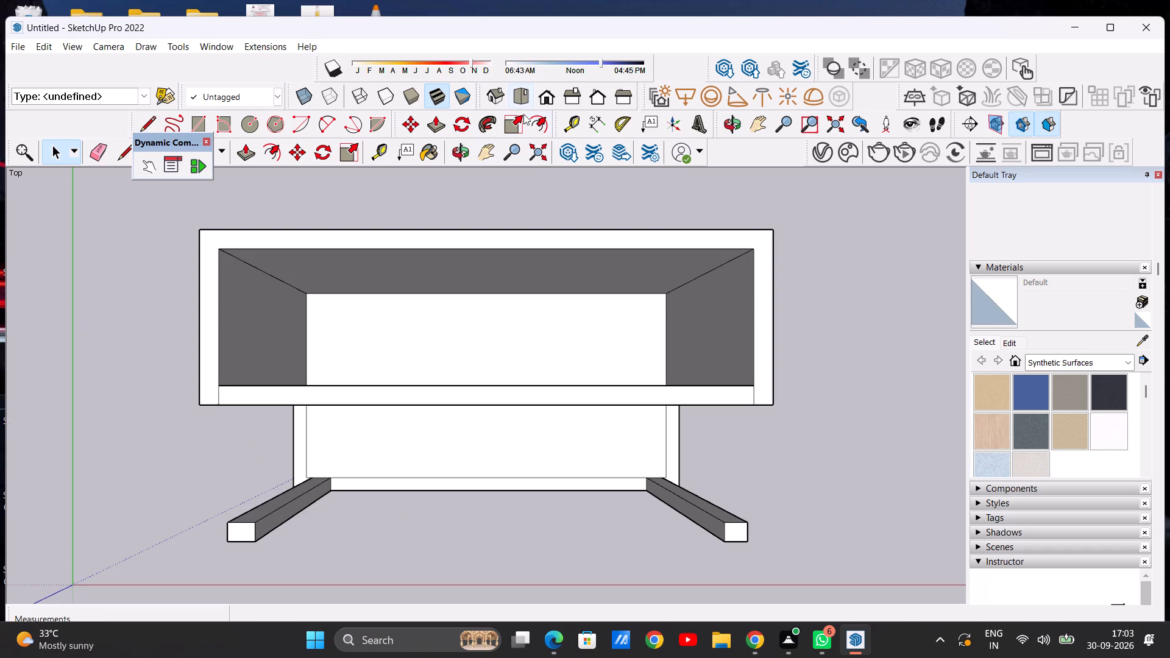
scroll(417, 522, "up", 1)
middle_click_drag(422, 513, 439, 486)
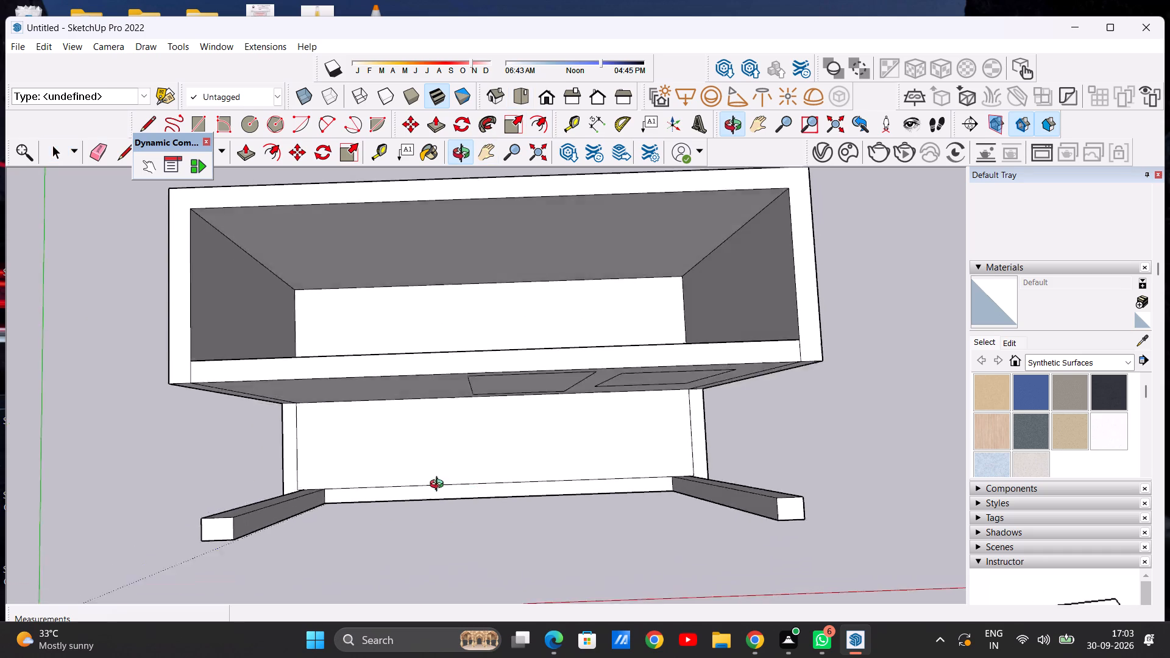
middle_click_drag(439, 486, 424, 425)
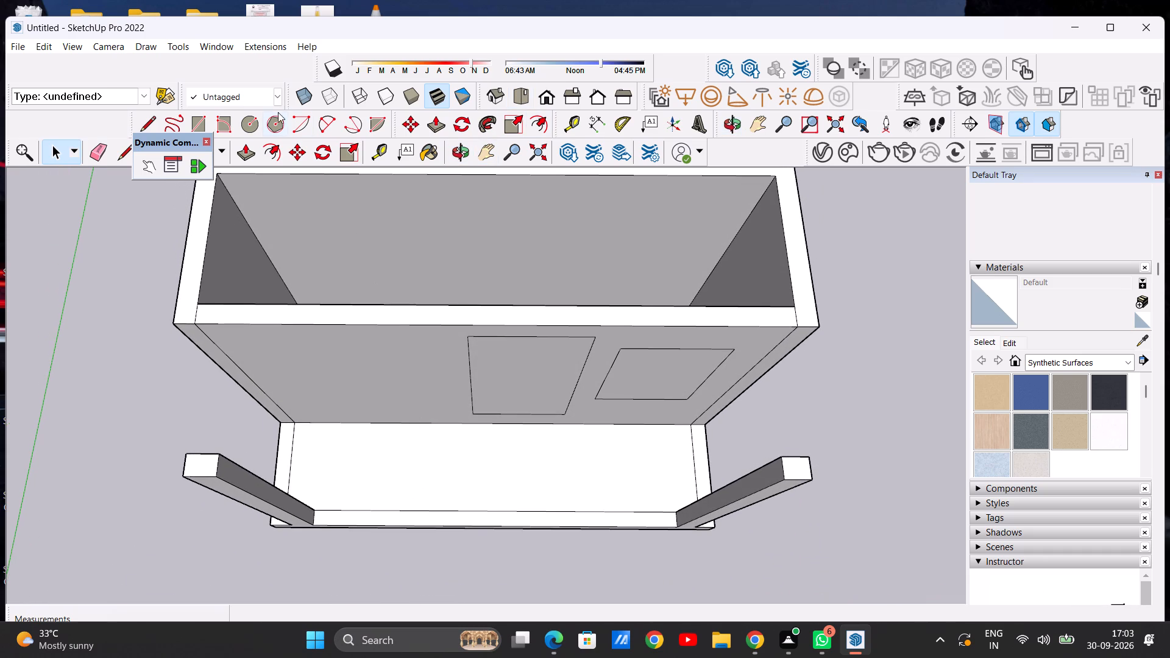
left_click(146, 119)
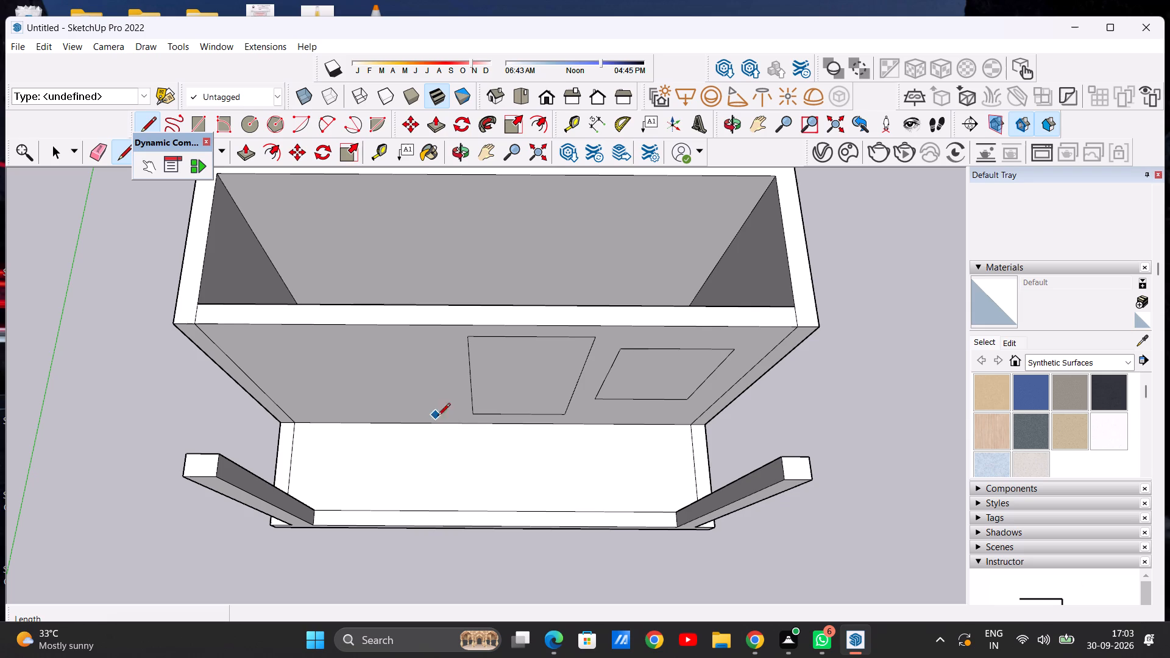
left_click(455, 508)
left_click(458, 525)
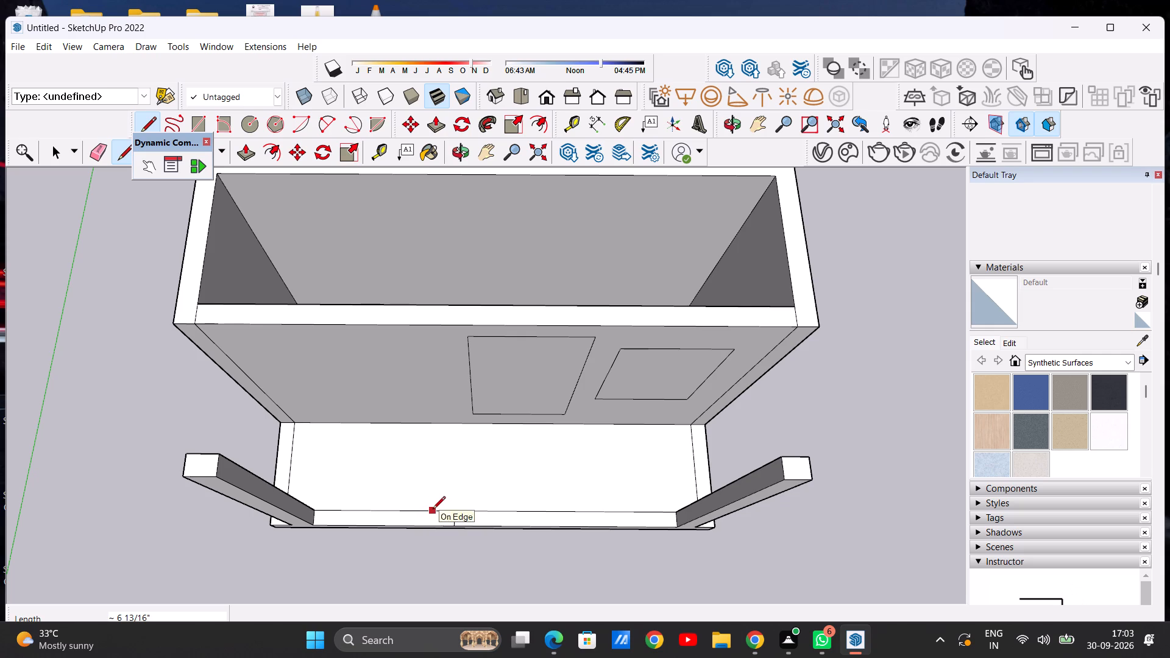
left_click(431, 510)
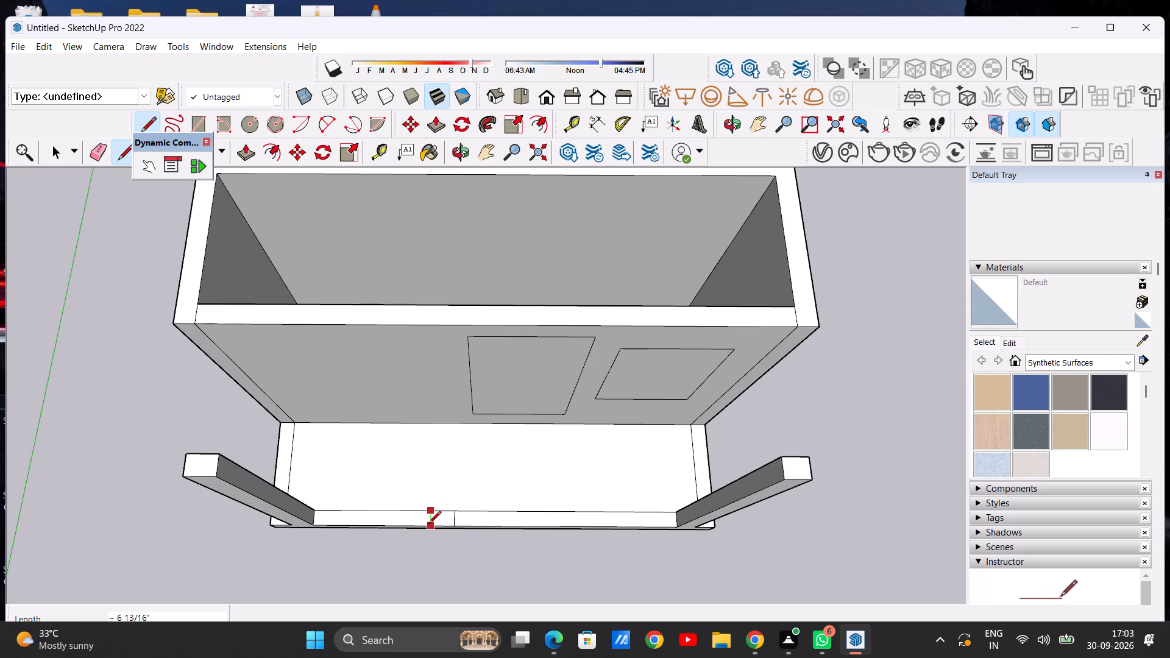
left_click(428, 525)
key("space")
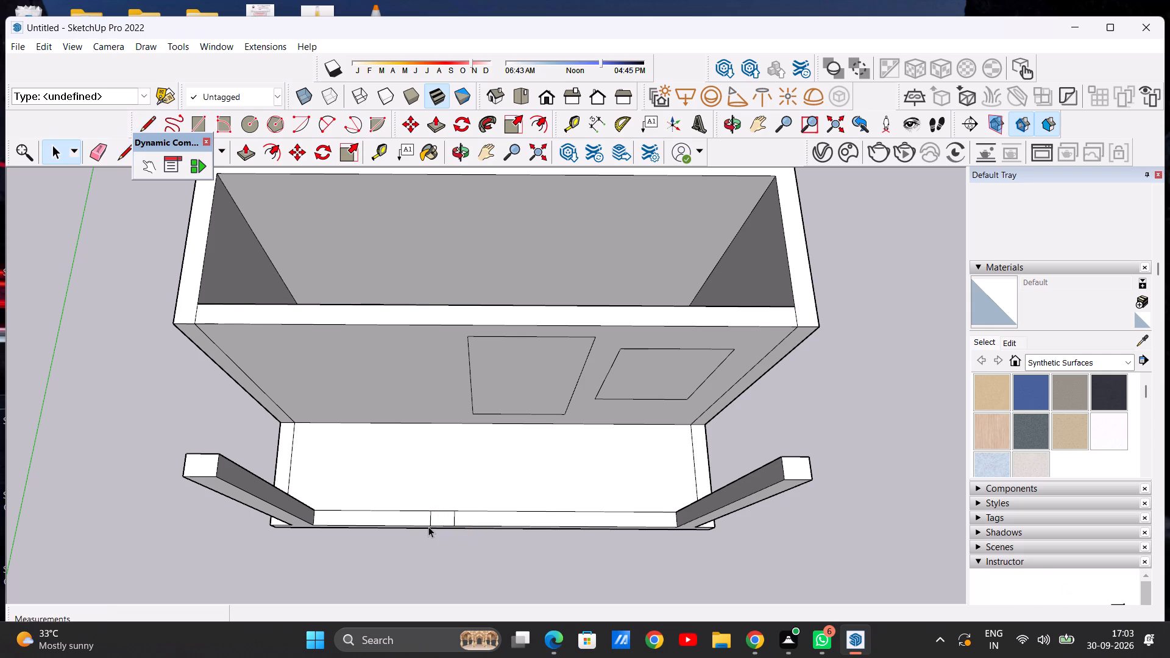
Push/Pull the marked middle post base up 10' to match the height of the outer porch posts.
middle_click_drag(388, 493, 409, 305)
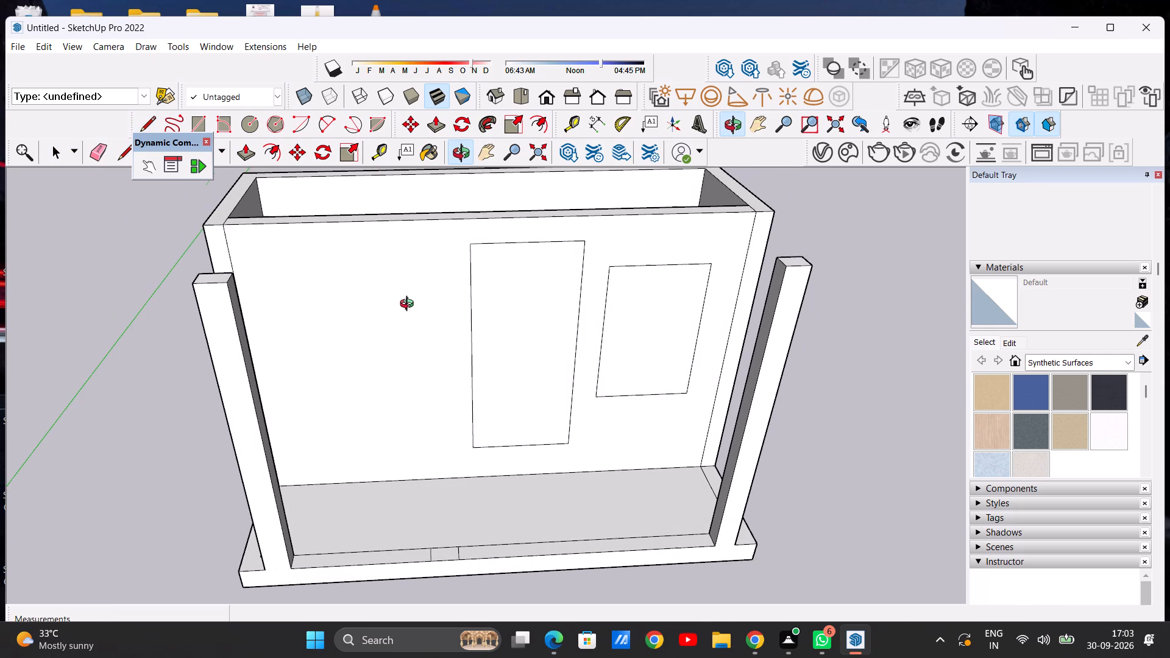
middle_click_drag(409, 305, 409, 305)
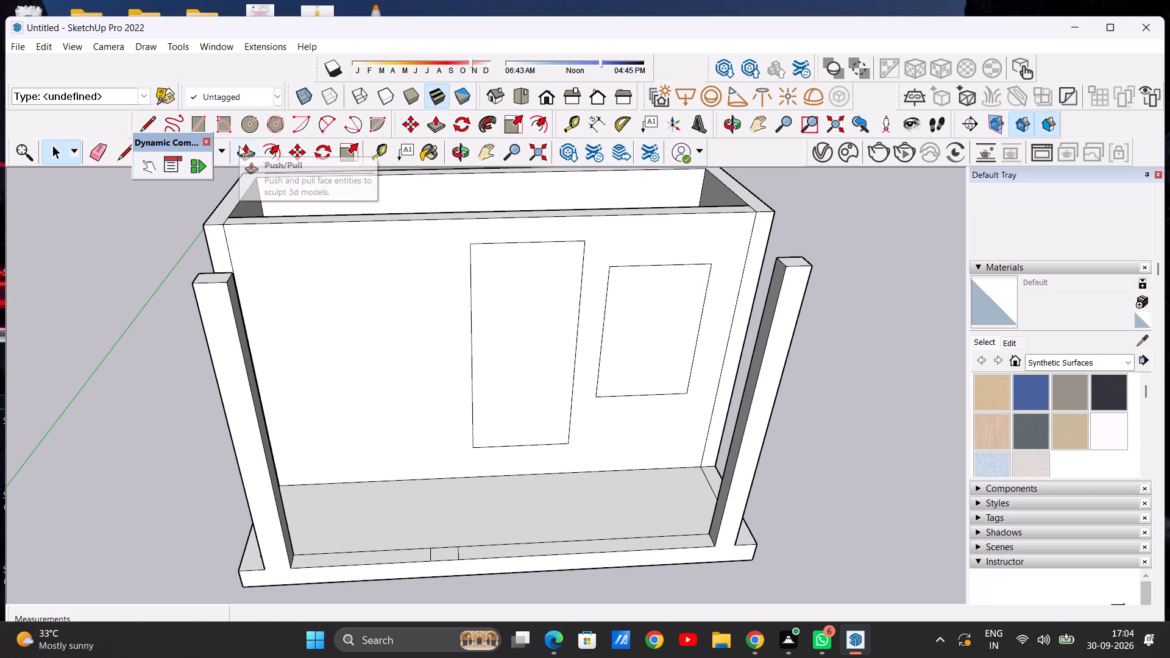
left_click(239, 146)
scroll(463, 554, "up", 5)
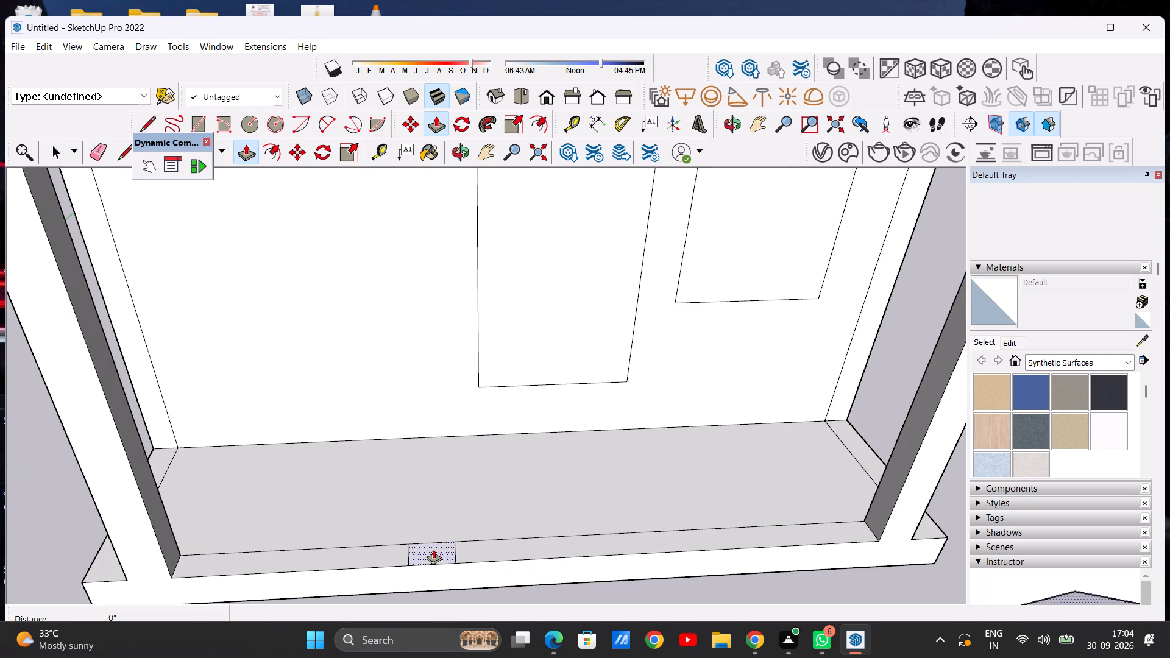
left_click(433, 549)
scroll(452, 300, "down", 12)
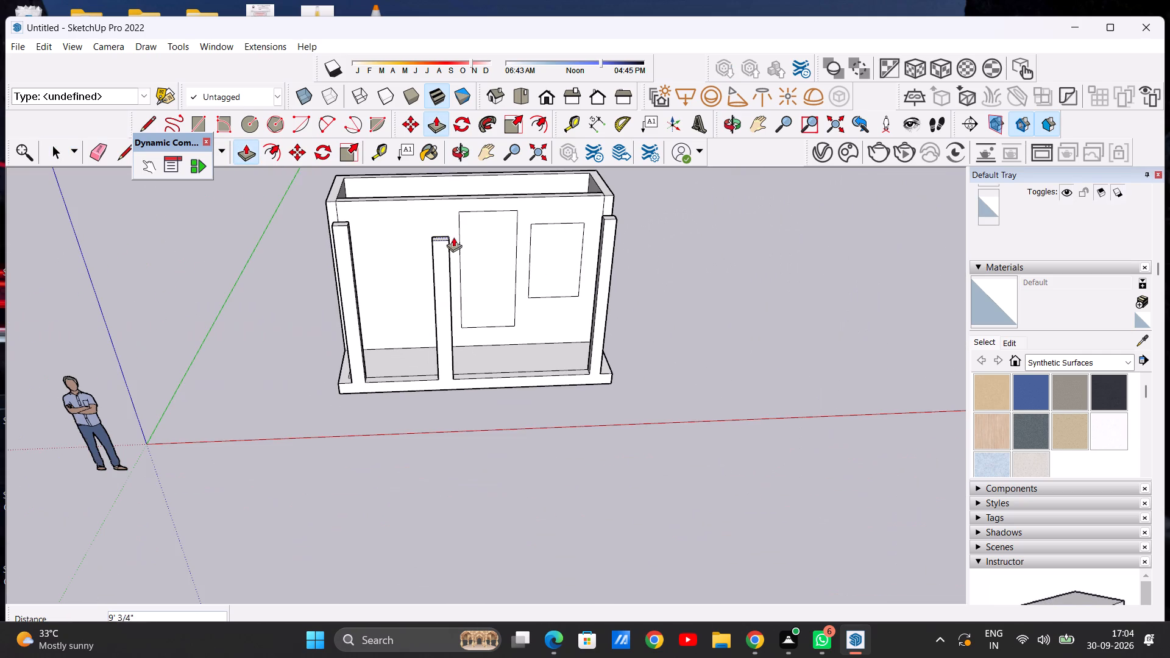
left_click(345, 222)
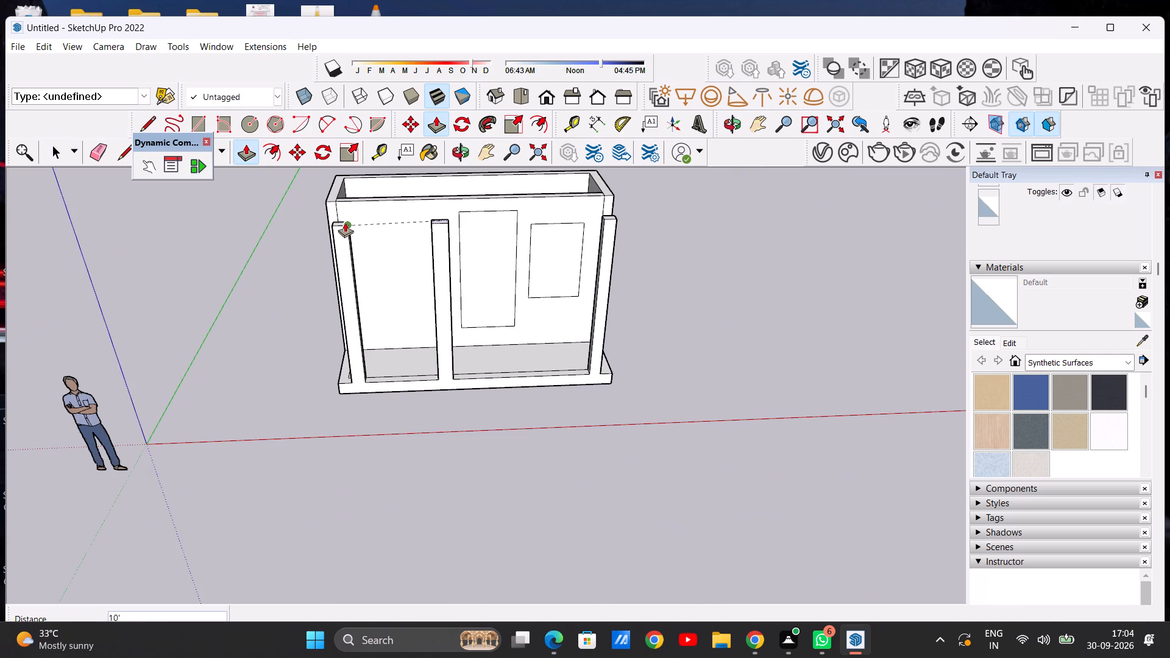
key("space")
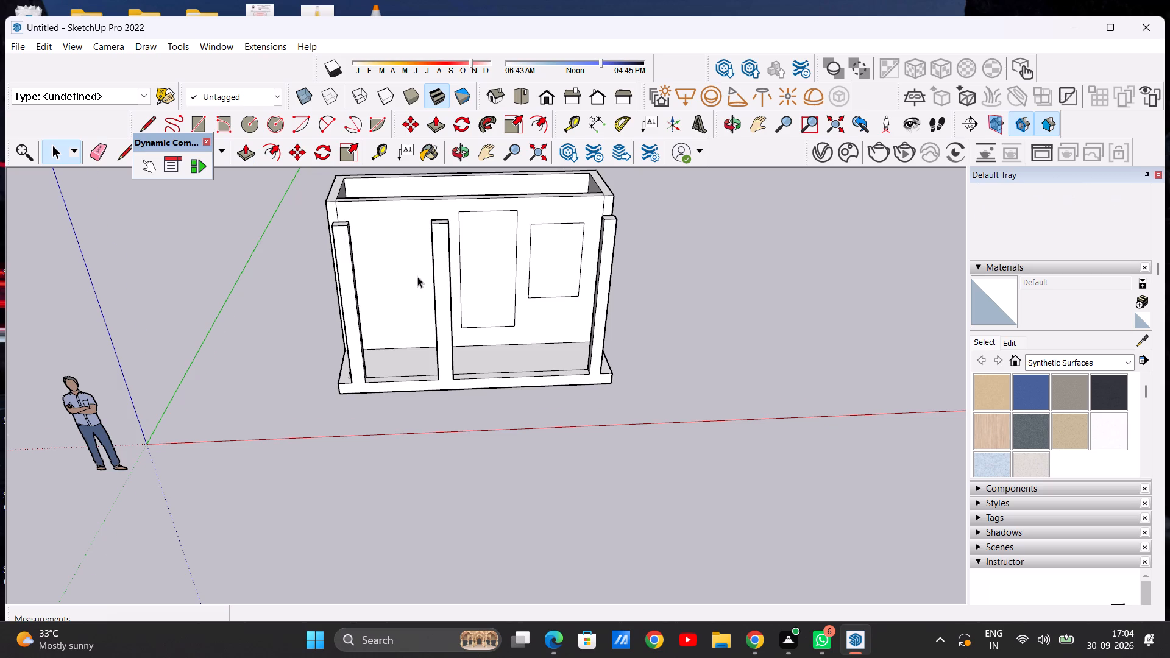
Draw a second window rectangle about 3'11" wide and 4'6" high on the front wall, between the middle post and the post nearer the origin.
scroll(420, 276, "down", 6)
middle_click_drag(470, 351, 458, 229)
scroll(494, 291, "up", 4)
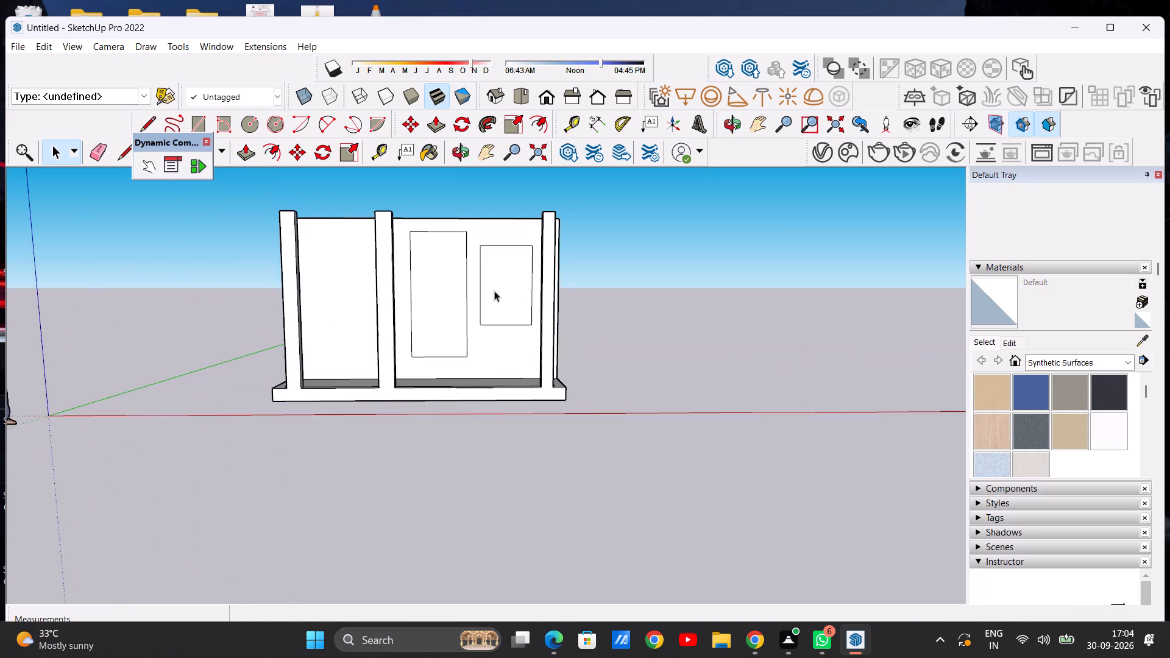
scroll(494, 291, "up", 4)
scroll(512, 297, "down", 3)
scroll(369, 286, "up", 6)
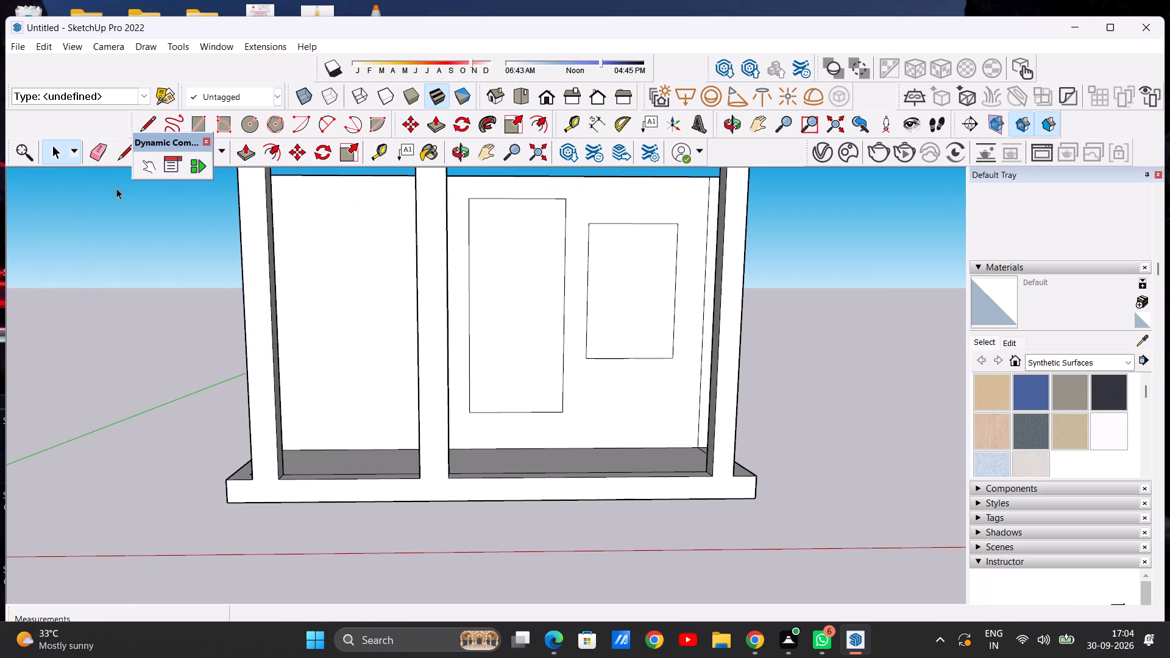
left_click(191, 115)
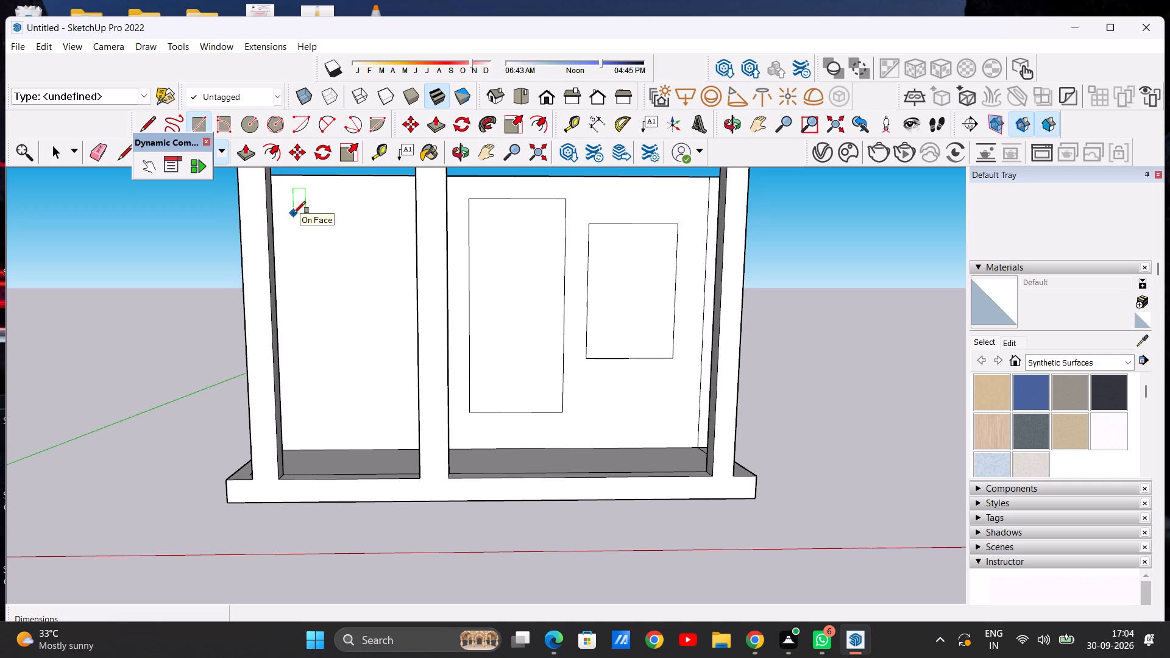
left_click(294, 213)
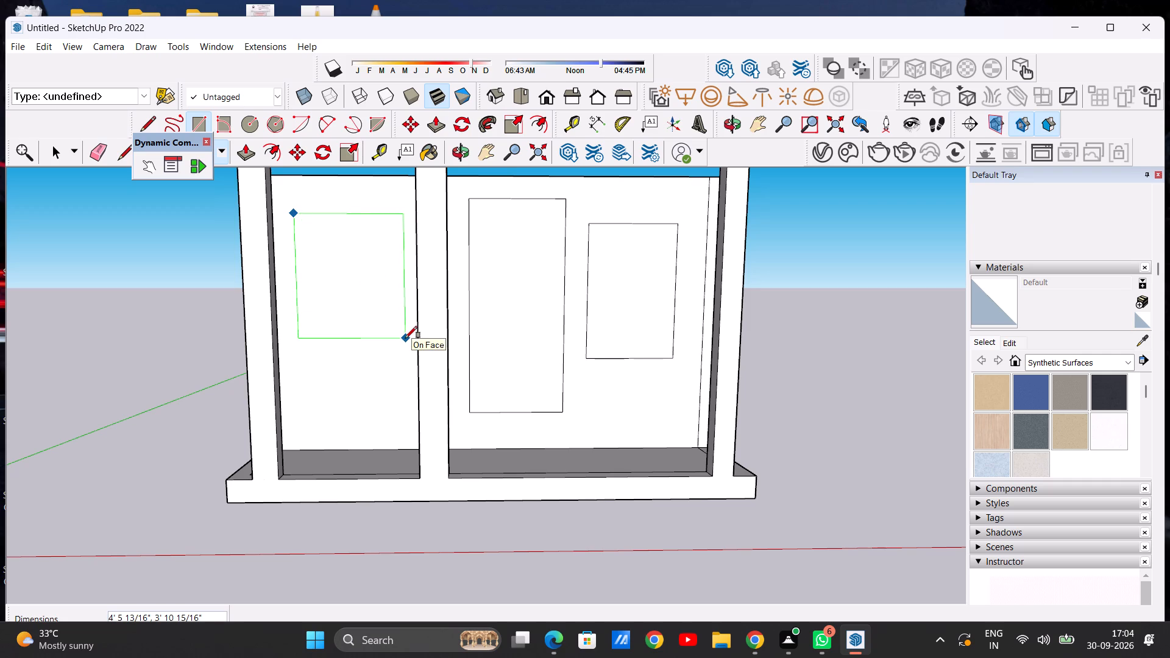
left_click(405, 338)
key("space")
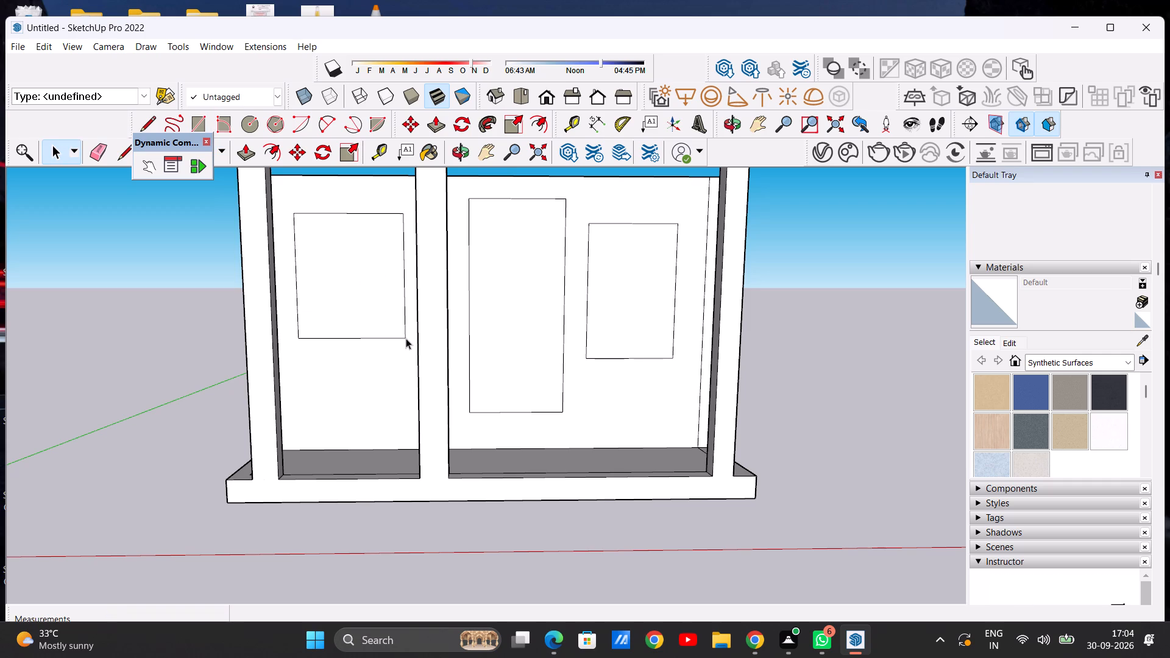
Examine the three porch posts and the door and window outlines from the standard front view and from raised angles.
scroll(448, 207, "down", 8)
scroll(611, 207, "up", 3)
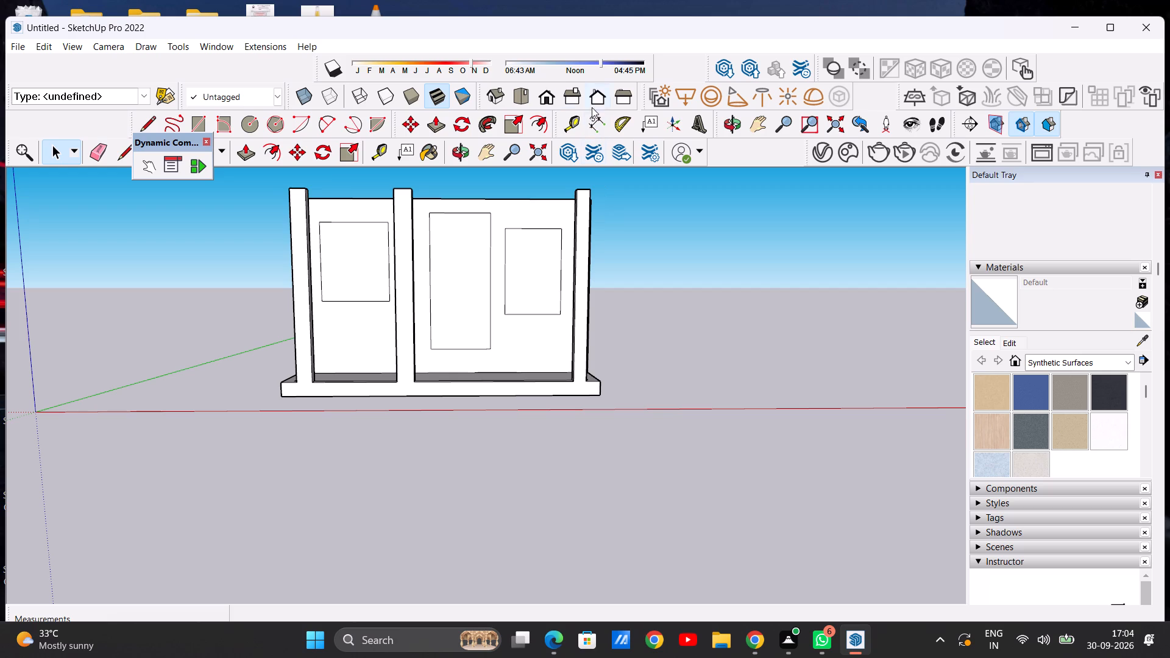
left_click(541, 99)
scroll(625, 346, "up", 1)
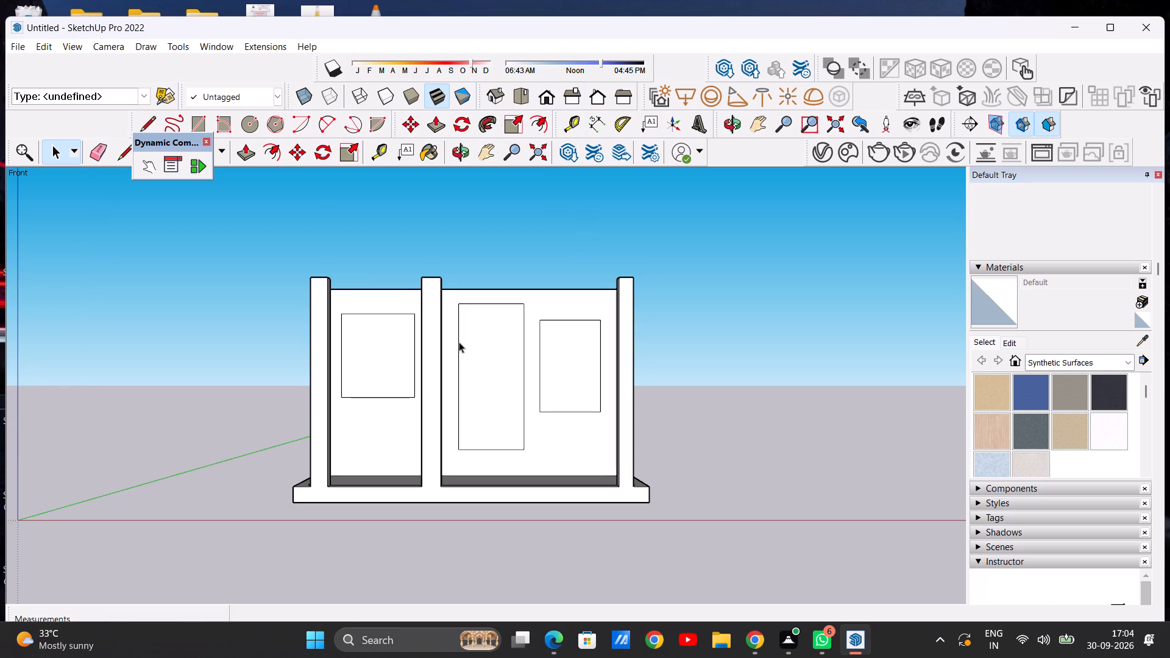
middle_click_drag(375, 467, 338, 587)
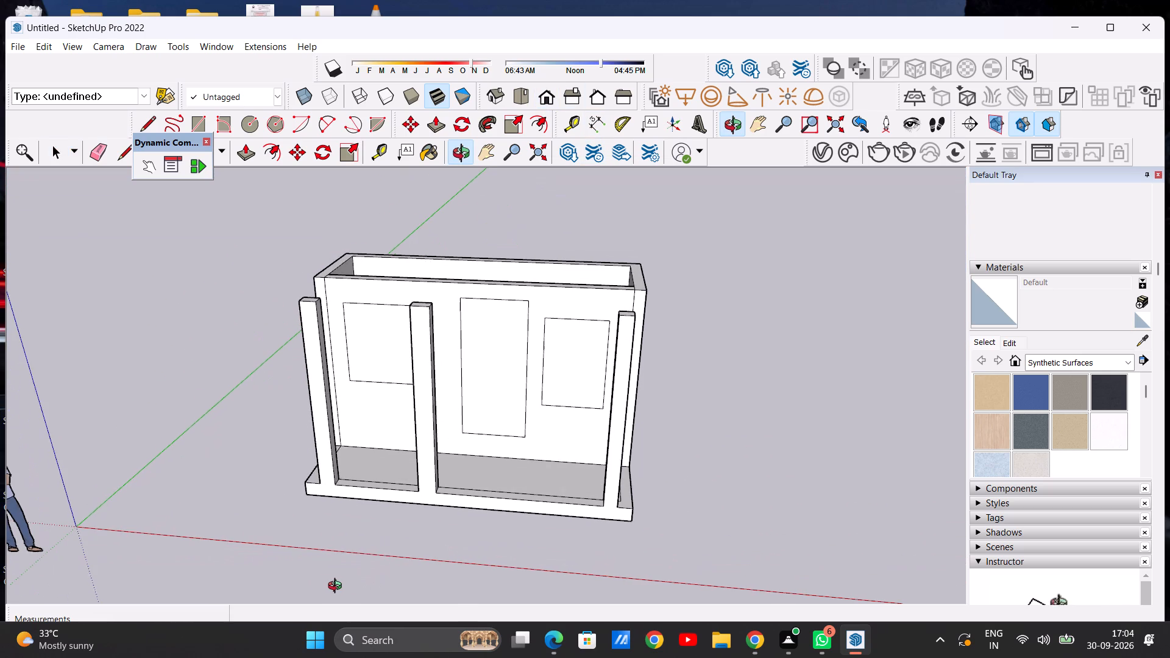
middle_click_drag(338, 587, 338, 595)
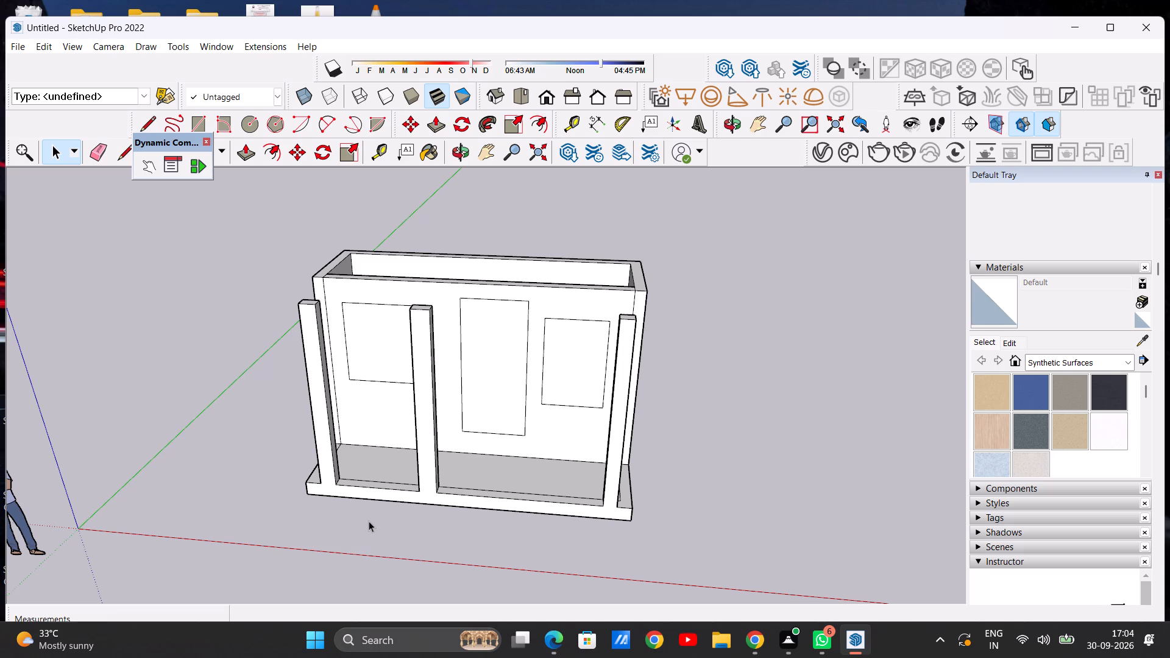
scroll(462, 395, "down", 5)
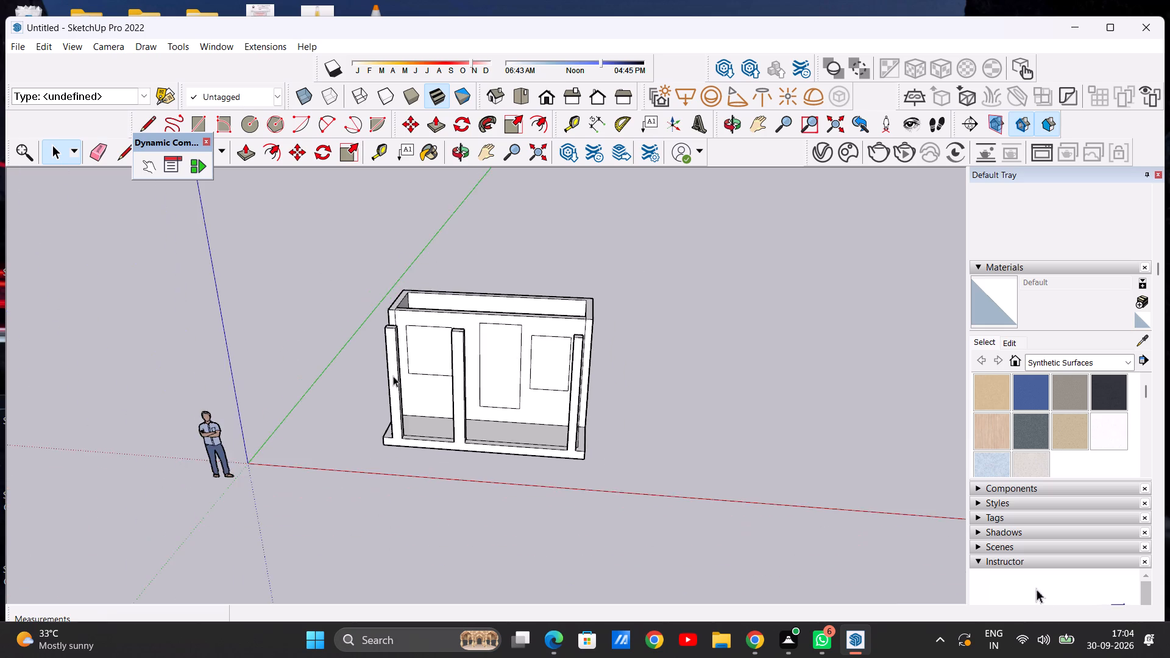
scroll(418, 372, "up", 7)
middle_click_drag(460, 408, 462, 332)
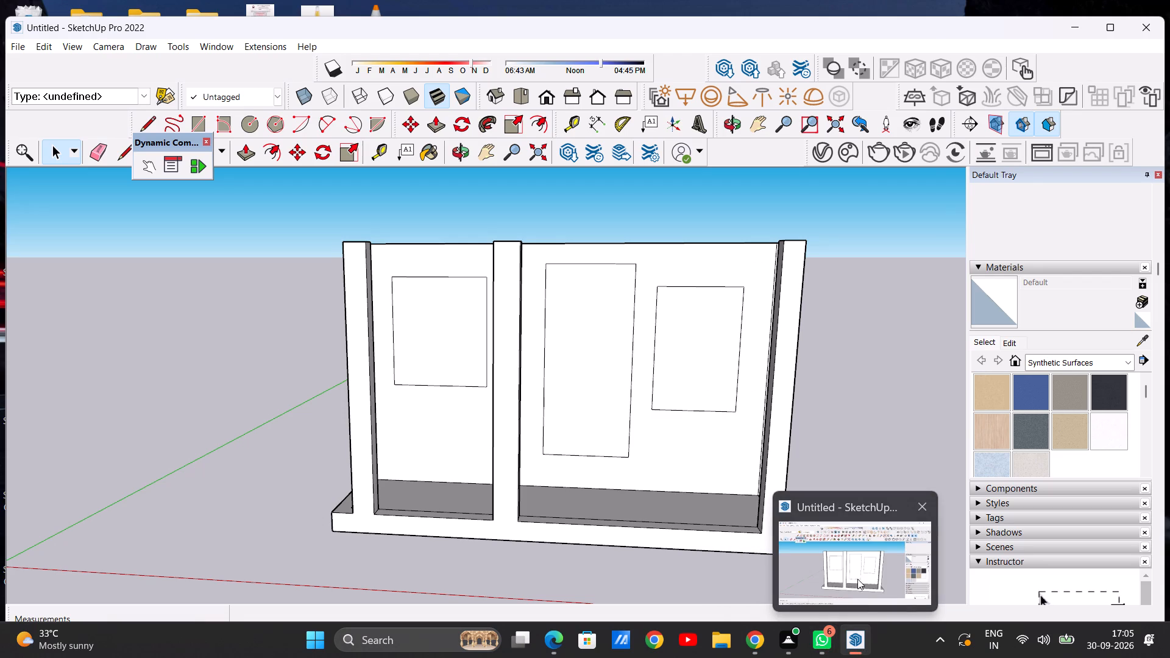
left_click(857, 576)
scroll(327, 344, "down", 3)
scroll(415, 289, "up", 5)
scroll(329, 322, "up", 1)
middle_click_drag(350, 334, 380, 313)
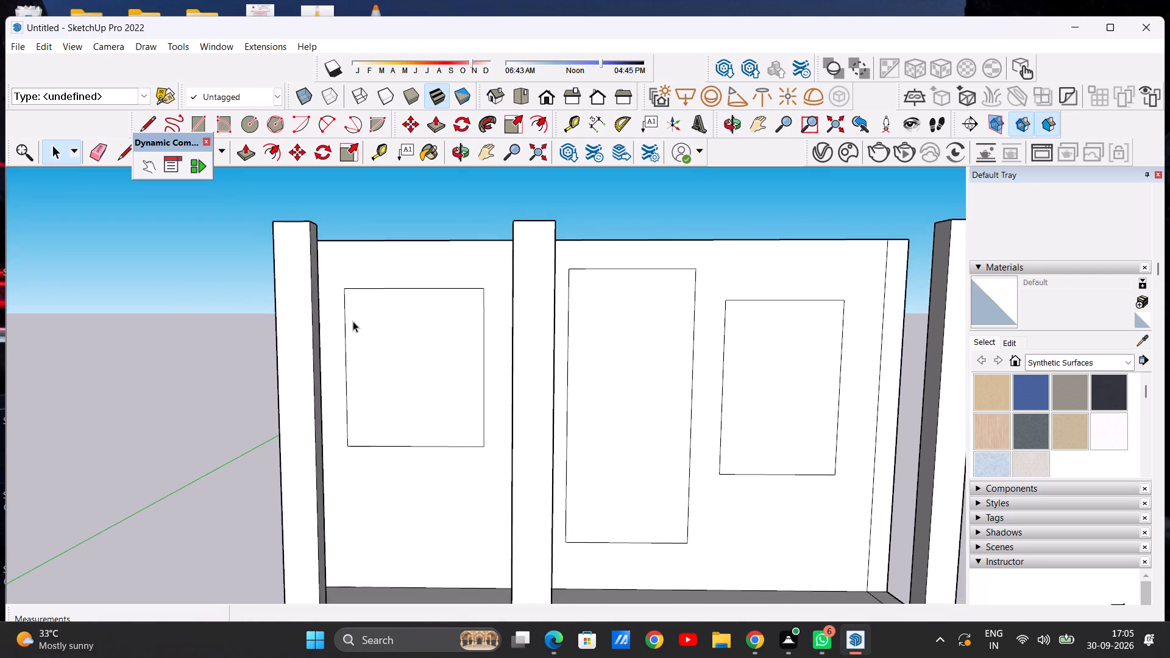
scroll(328, 322, "down", 11)
scroll(354, 289, "up", 5)
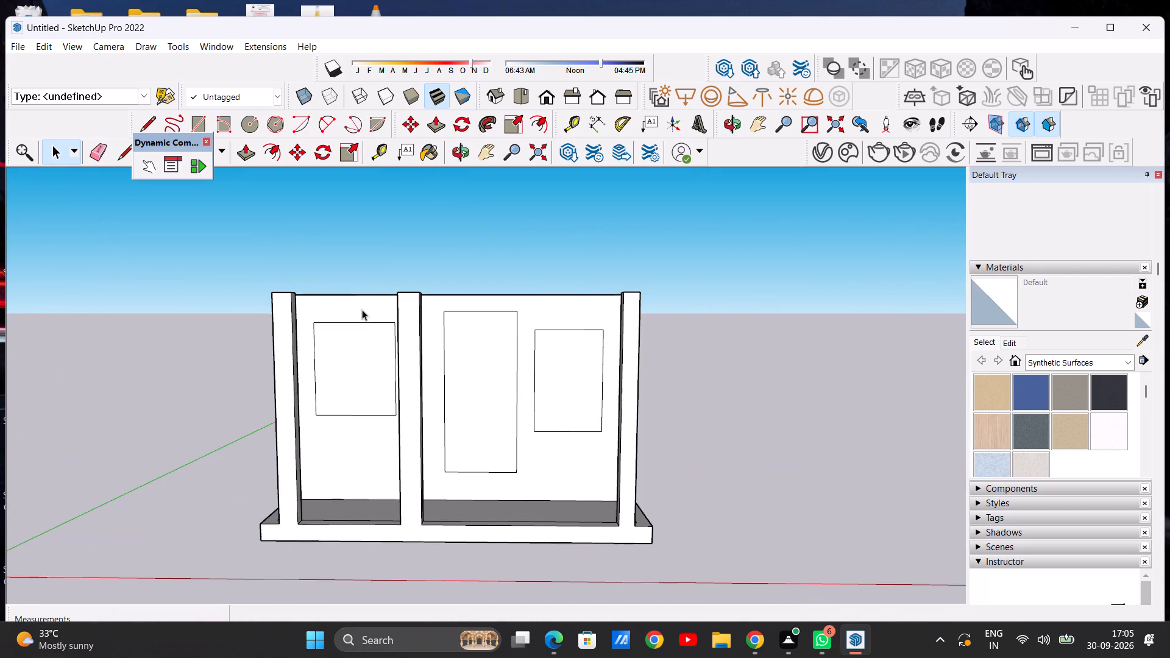
scroll(356, 352, "up", 4)
Push/Pull the door face about 6 7/8" into the front wall, up to the wall's inner edge.
middle_click_drag(369, 322, 147, 344)
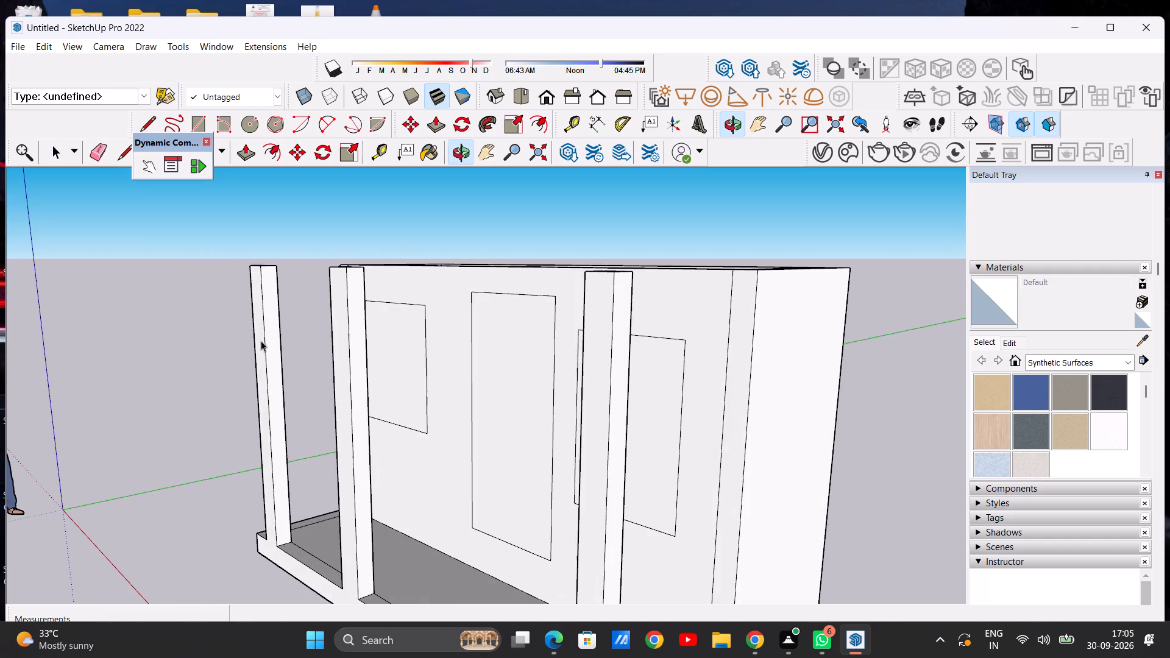
middle_click_drag(462, 333, 286, 394)
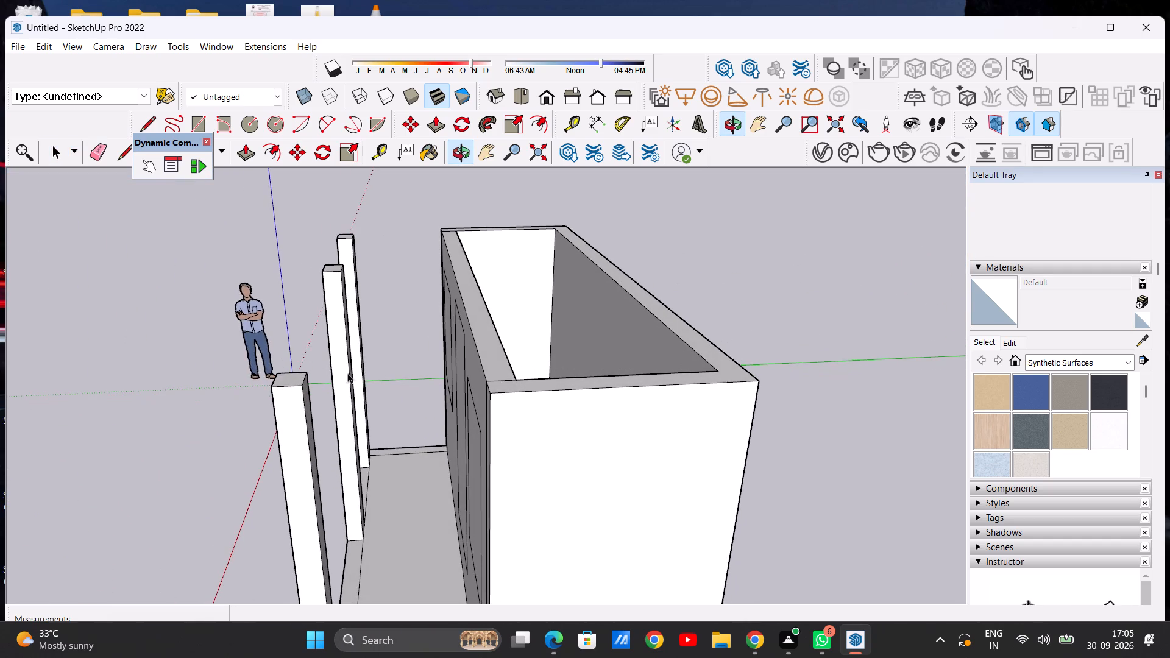
scroll(401, 377, "up", 5)
middle_click_drag(548, 375, 606, 353)
scroll(509, 371, "down", 8)
scroll(493, 374, "up", 1)
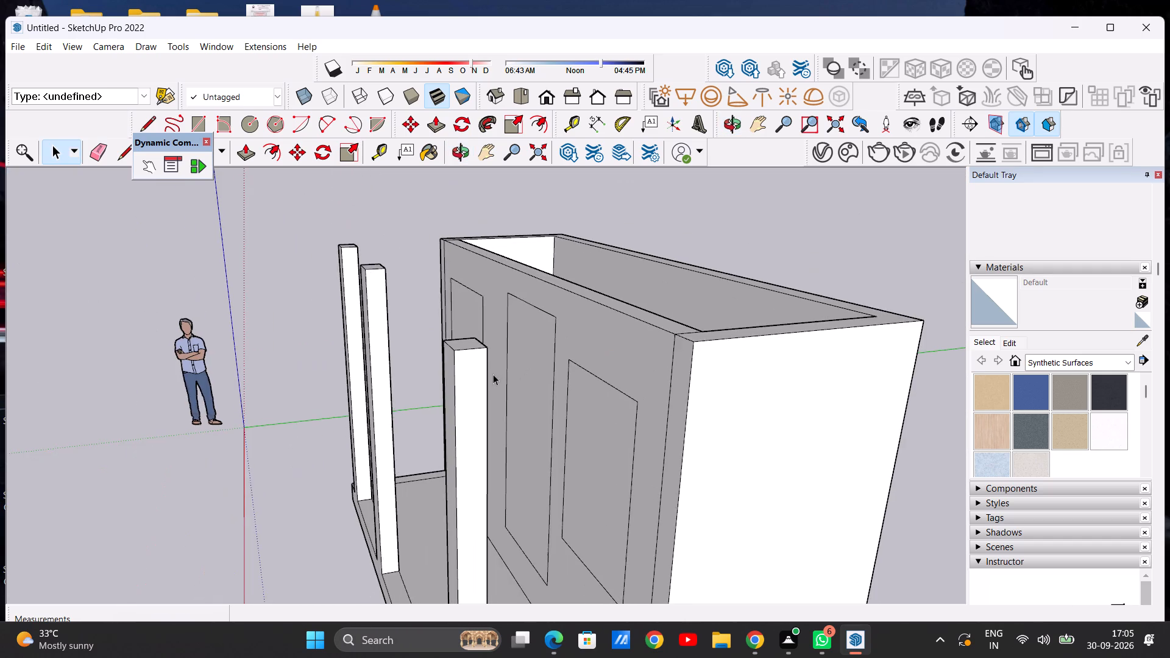
middle_click_drag(539, 353, 564, 396)
scroll(568, 355, "up", 4)
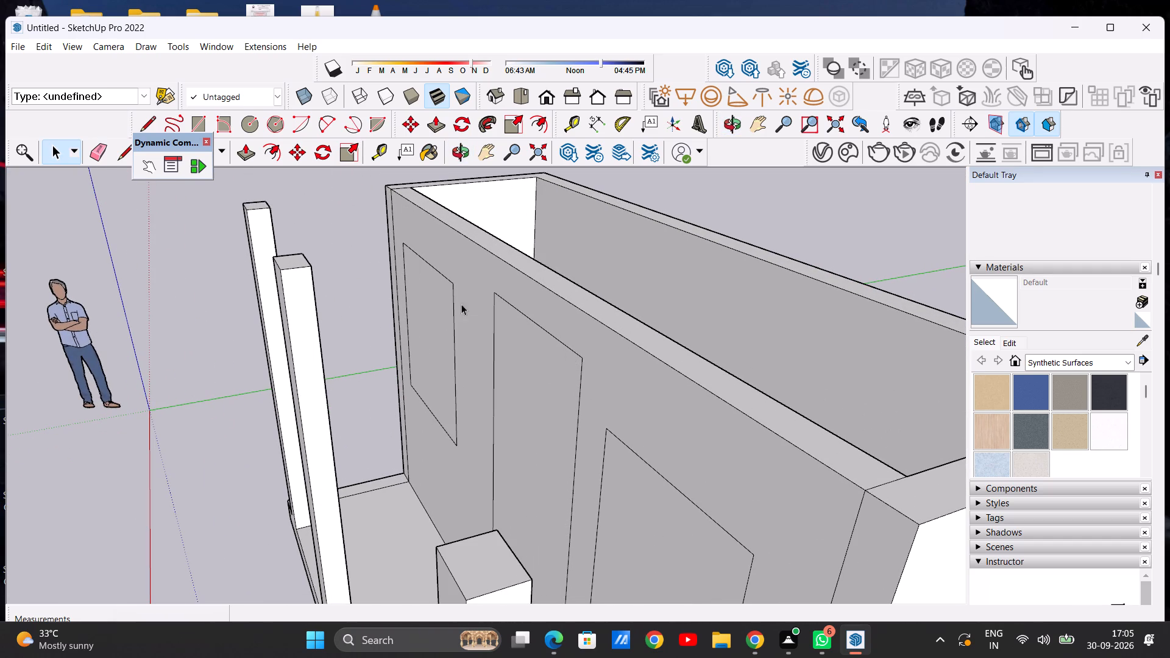
left_click(241, 147)
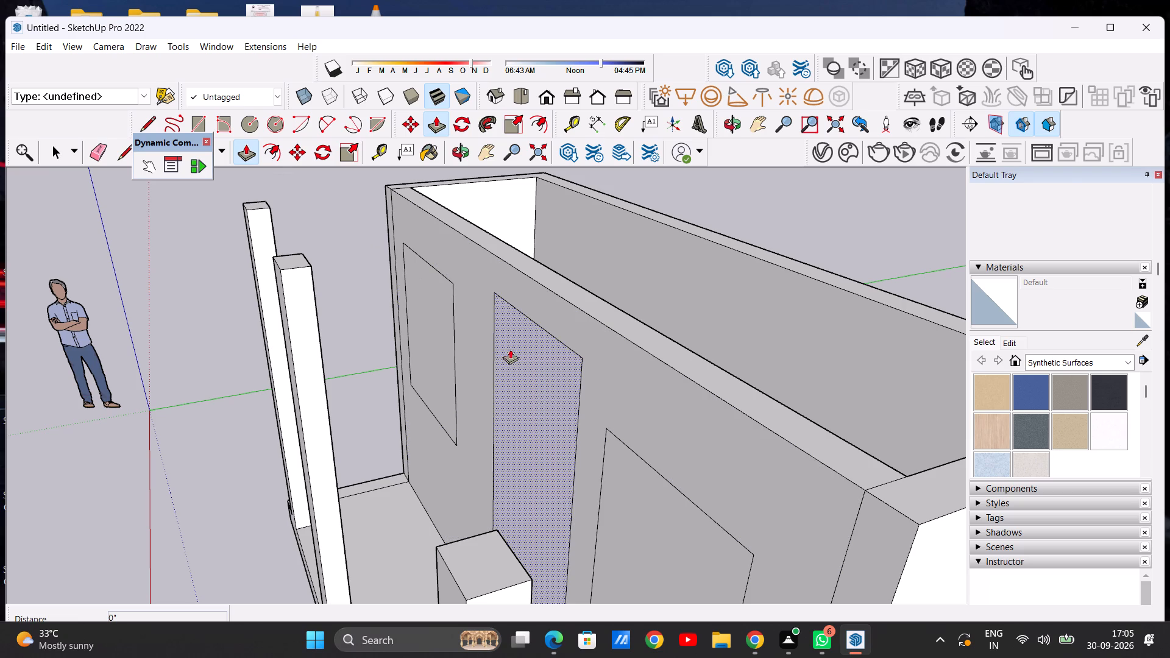
left_click(517, 352)
left_click(592, 299)
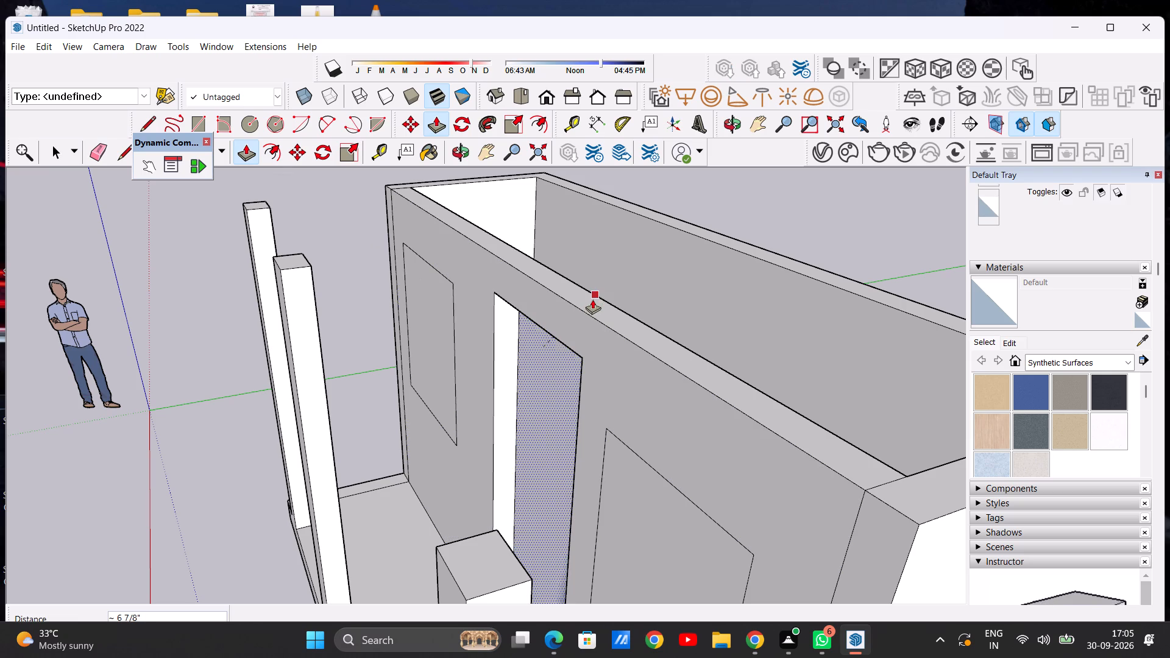
Push/Pull the window face farther from the origin about 6 7/8" into the front wall, up to the wall's inner edge.
scroll(534, 323, "down", 8)
scroll(586, 422, "up", 6)
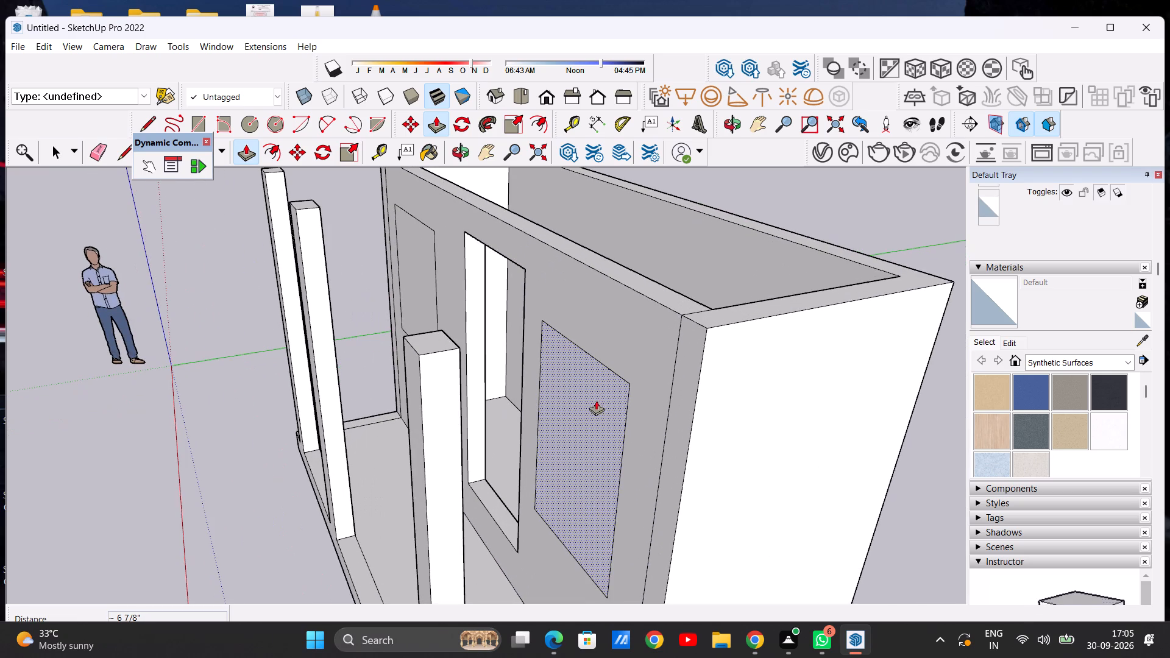
left_click(578, 377)
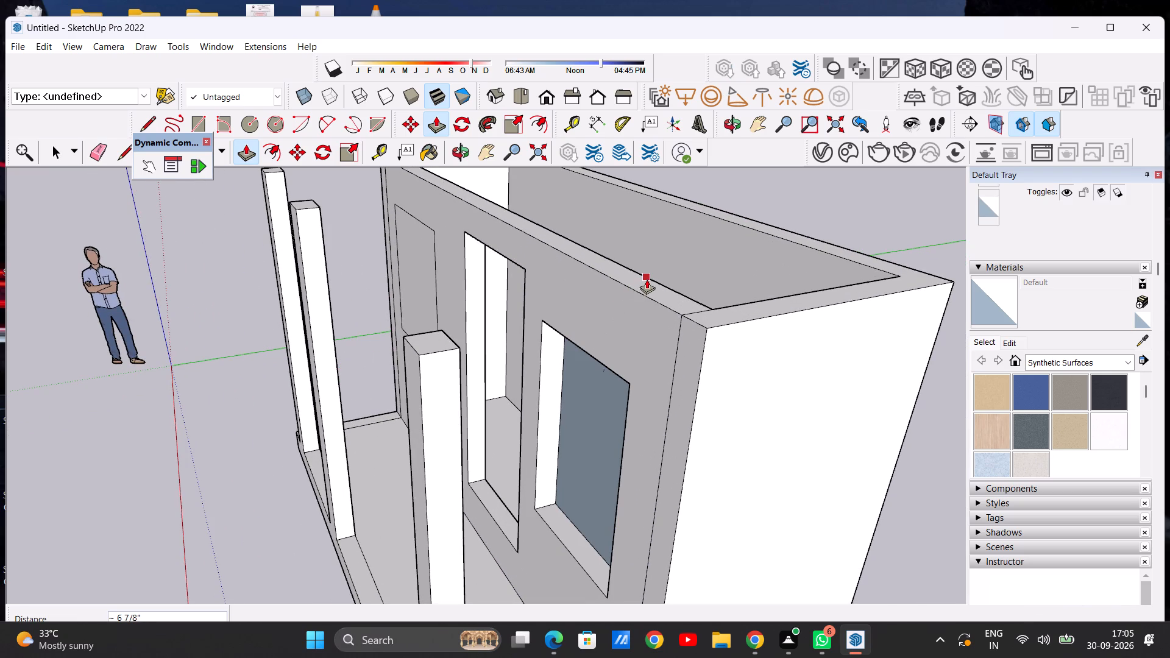
left_click(647, 279)
Push/Pull the window face nearer the origin about 6 7/8" into the front wall, up to the wall's inner edge.
scroll(556, 356, "down", 10)
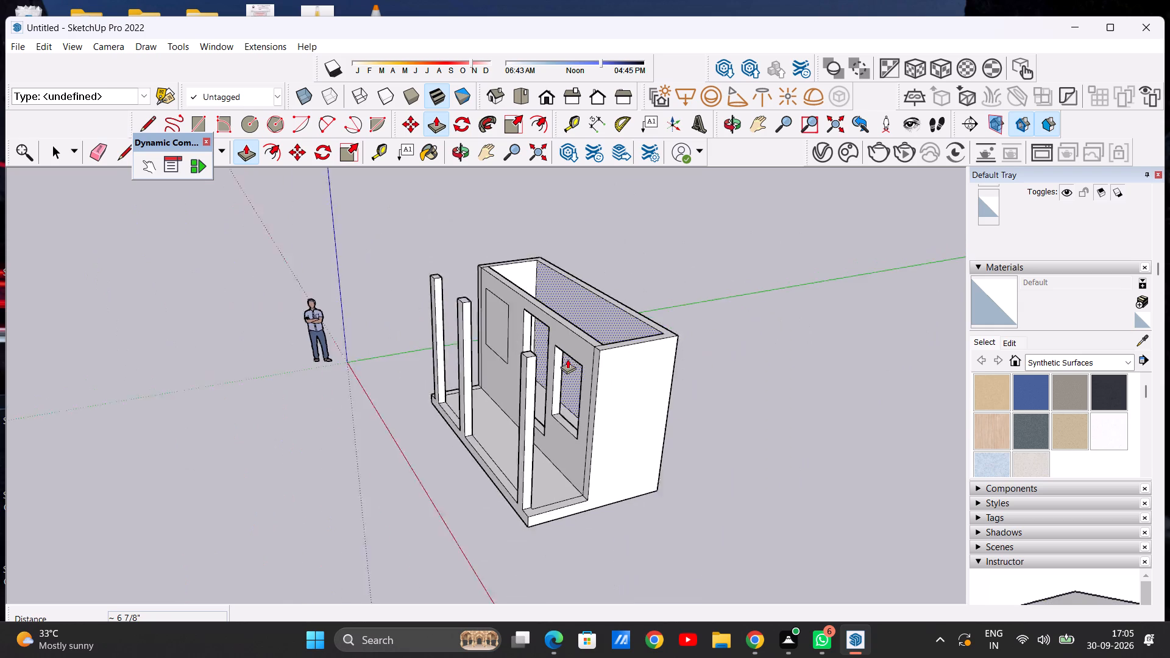
scroll(567, 359, "down", 3)
scroll(525, 299, "up", 19)
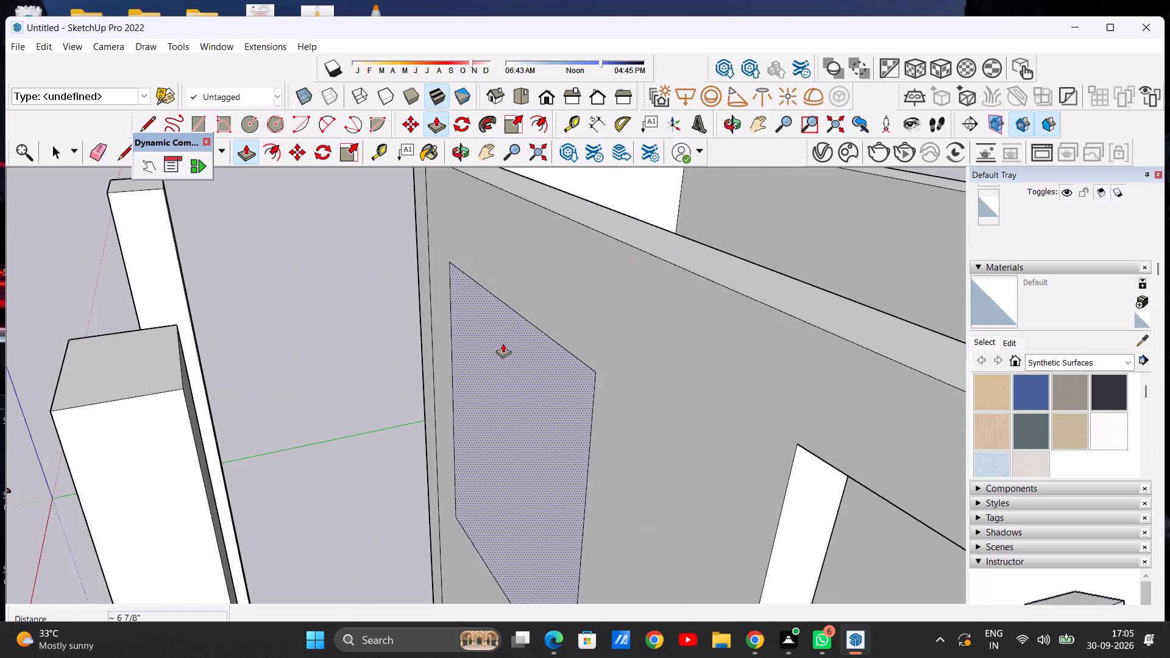
left_click(503, 345)
left_click(621, 212)
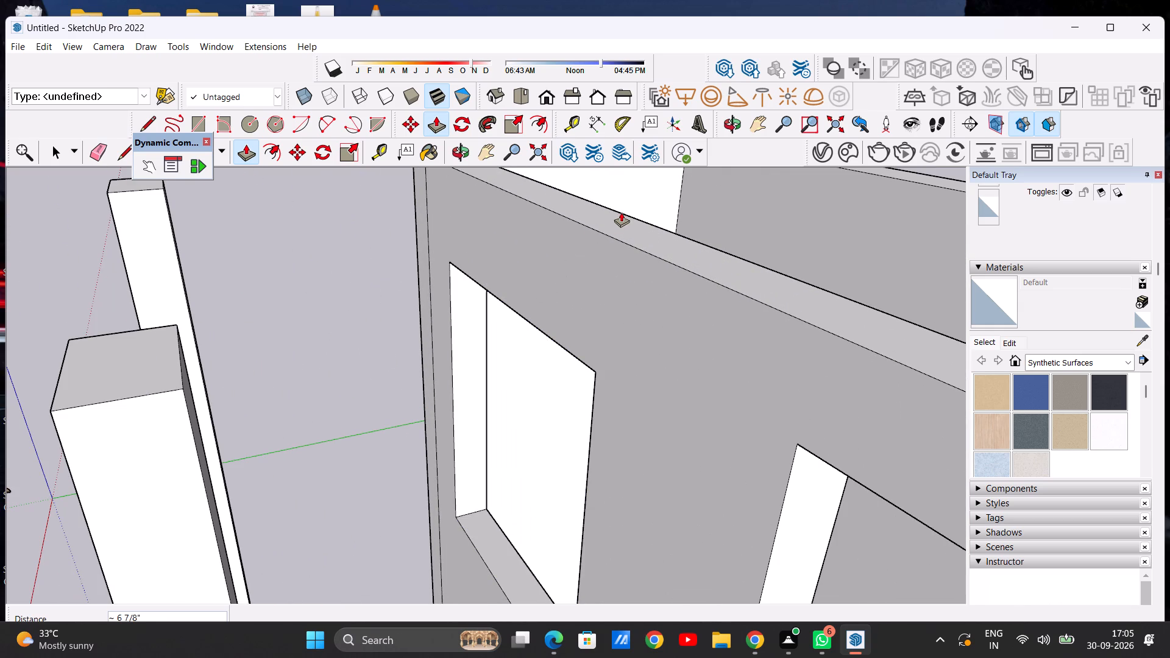
key("space")
Paint the rear wall's inner face, through the window opening, with Formica Graystone from Synthetic Surfaces.
scroll(583, 283, "down", 1)
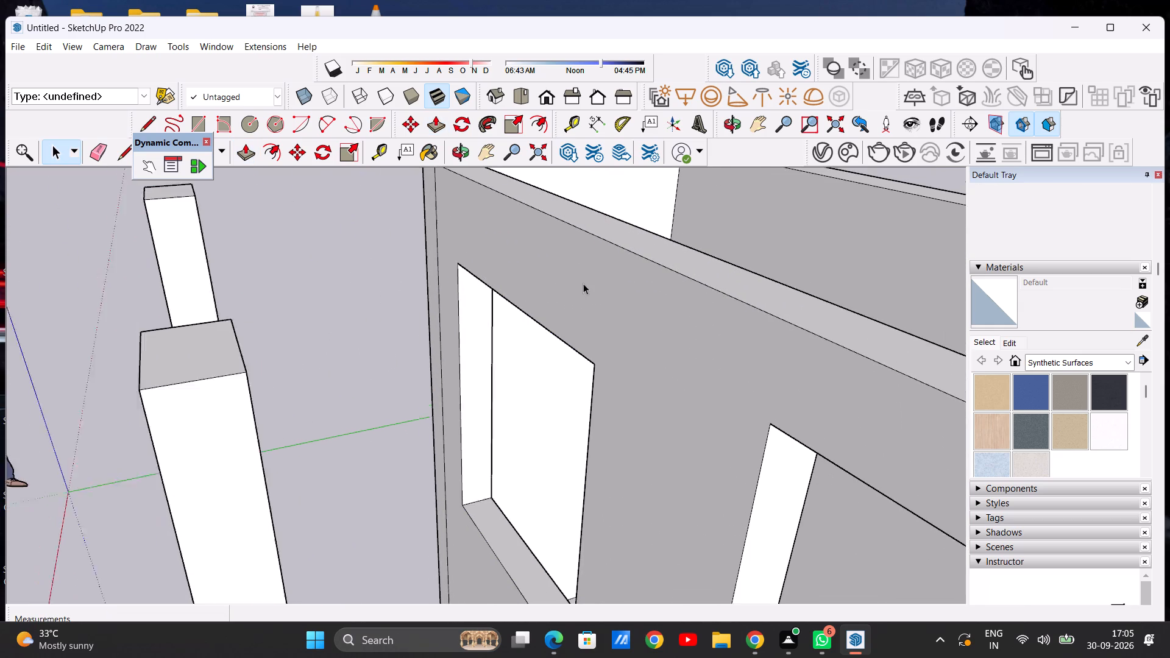
scroll(583, 283, "down", 7)
middle_click_drag(617, 350, 799, 269)
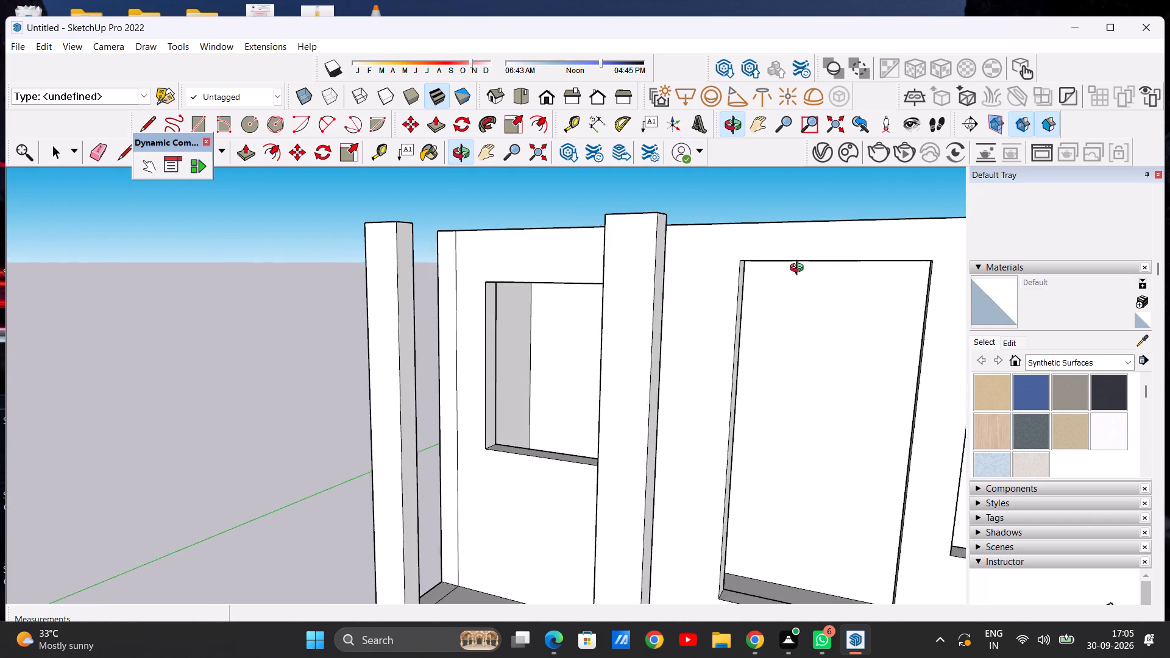
middle_click_drag(799, 269, 801, 269)
scroll(793, 269, "down", 5)
middle_click_drag(703, 345, 785, 345)
scroll(682, 341, "down", 4)
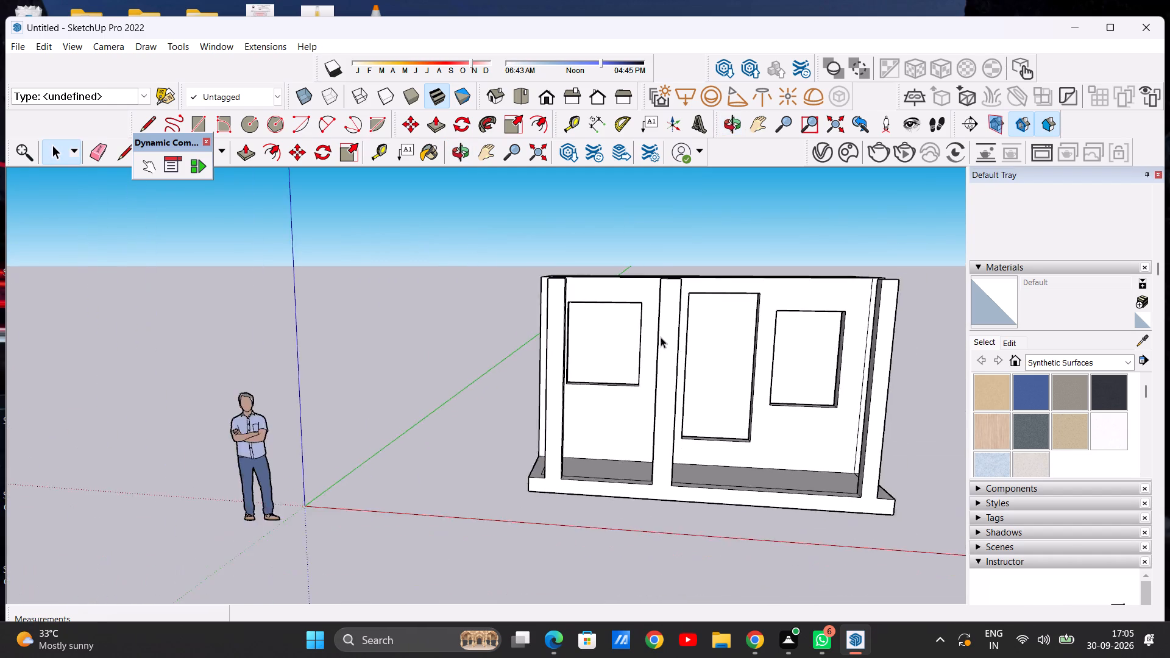
scroll(661, 337, "down", 7)
scroll(765, 328, "up", 12)
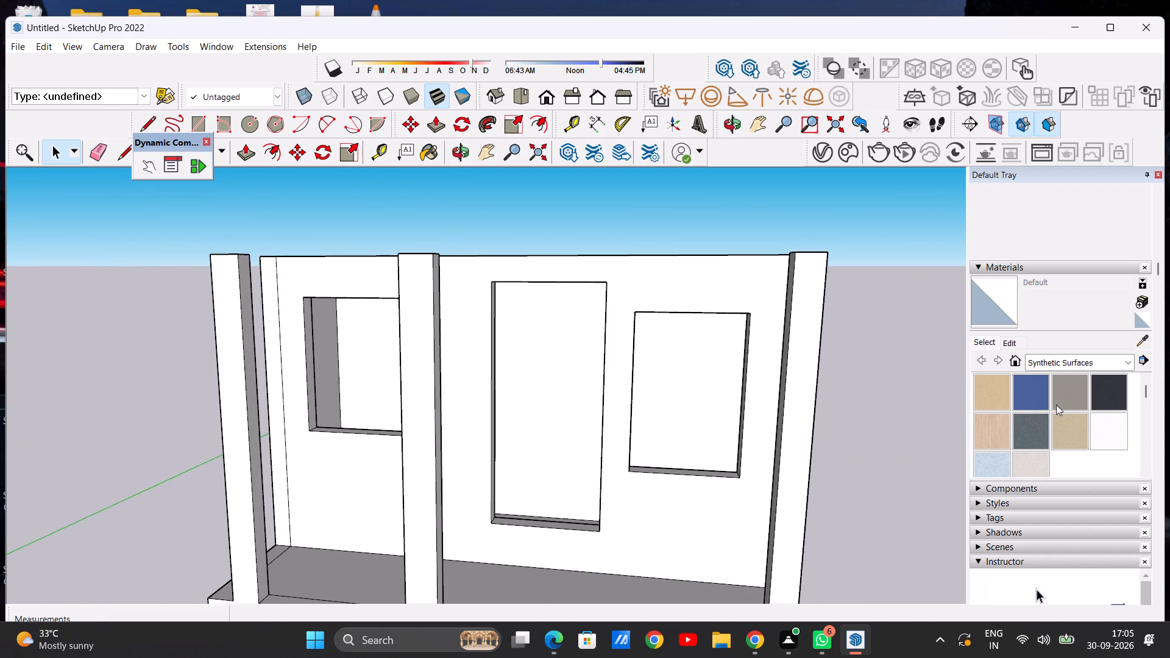
left_click(1072, 394)
left_click(697, 370)
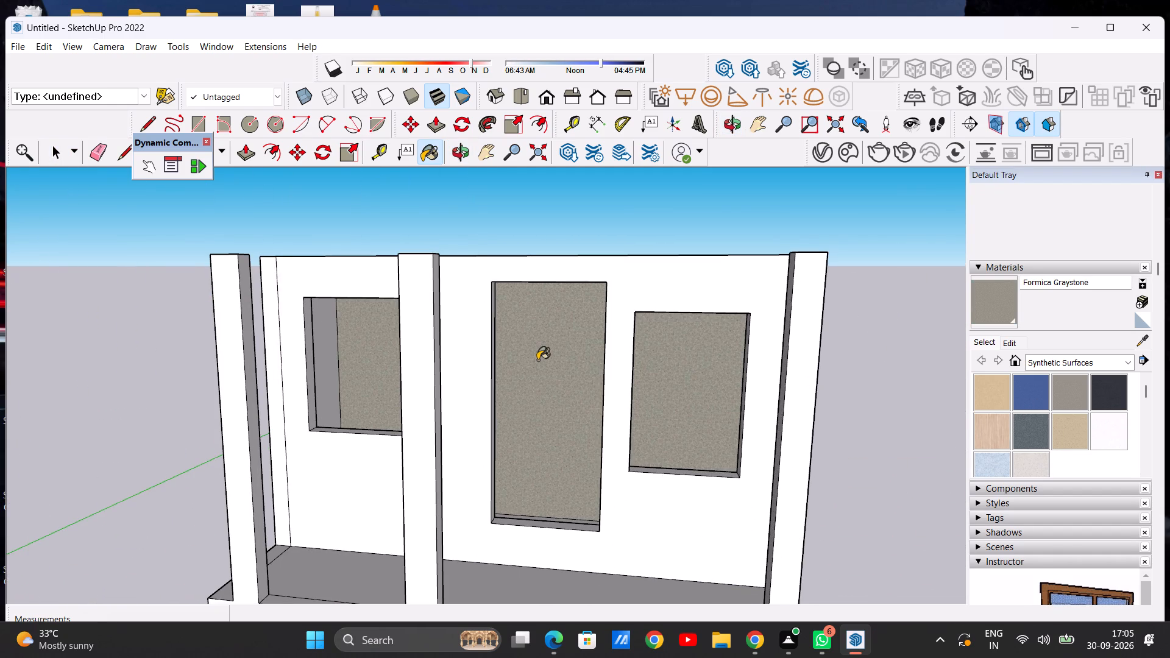
Examine the door and window openings and the painted rear wall from close up and from raised angles.
scroll(567, 363, "down", 6)
scroll(435, 366, "up", 13)
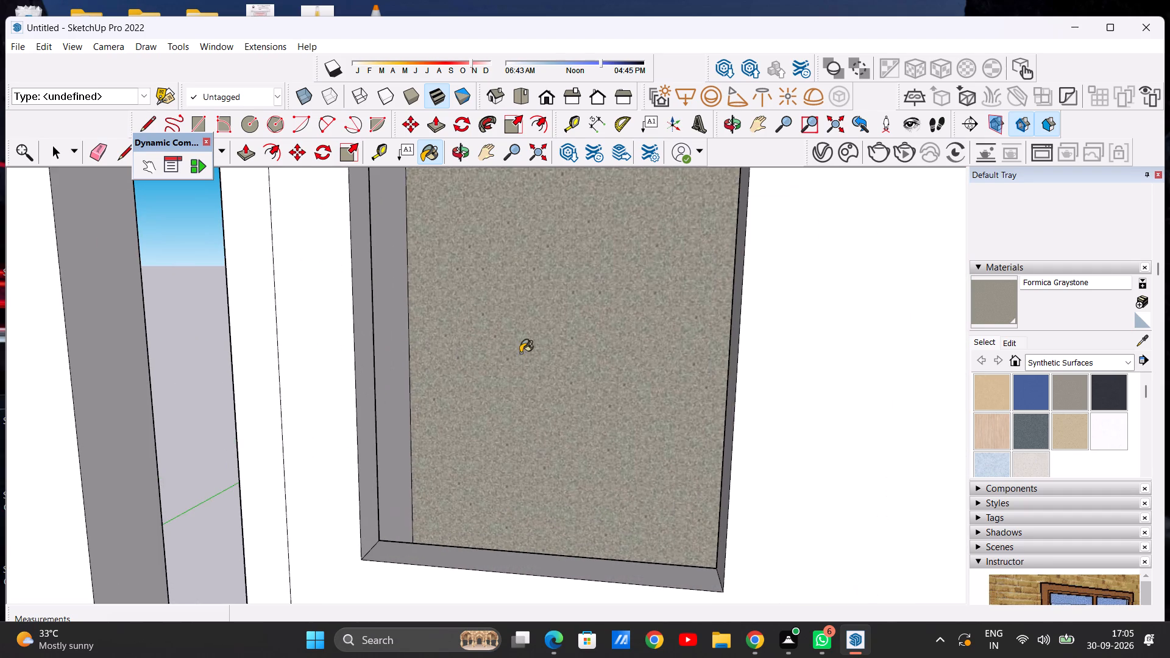
middle_click_drag(520, 352, 586, 354)
key("space")
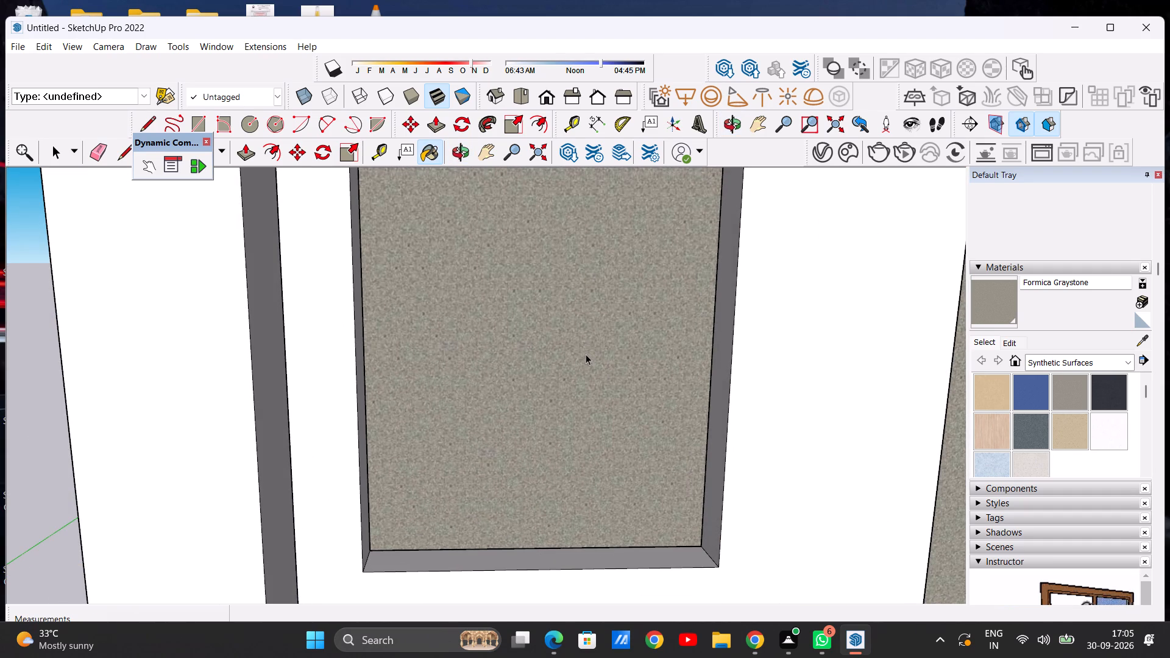
scroll(420, 381, "down", 14)
middle_click_drag(533, 391, 454, 372)
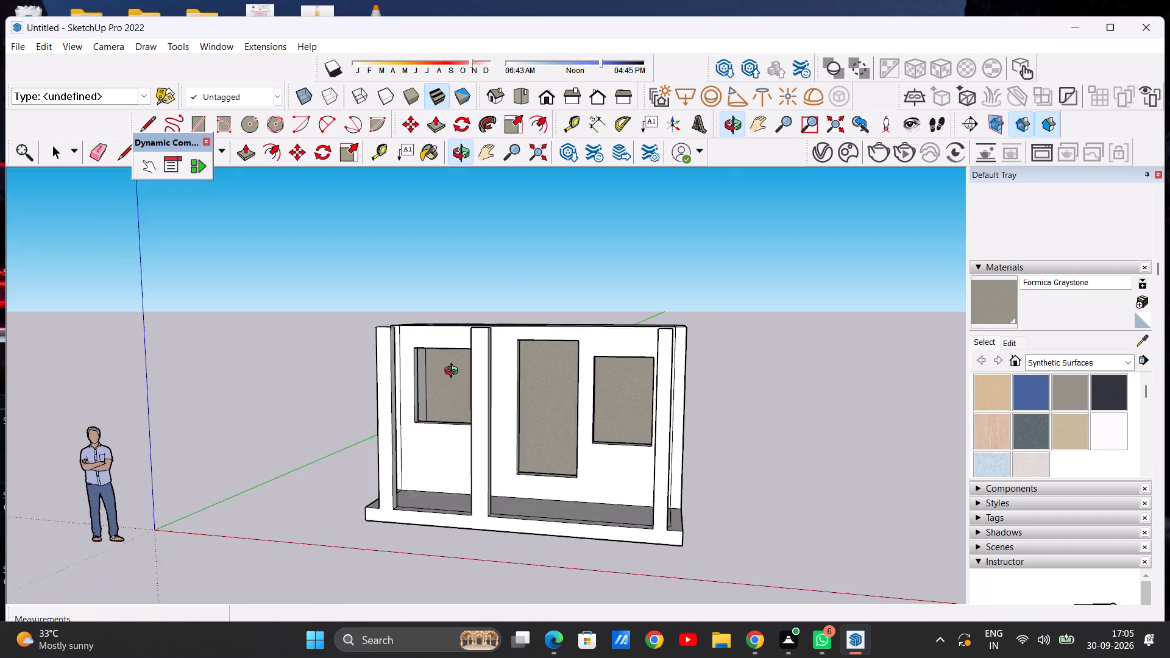
middle_click_drag(454, 372, 336, 436)
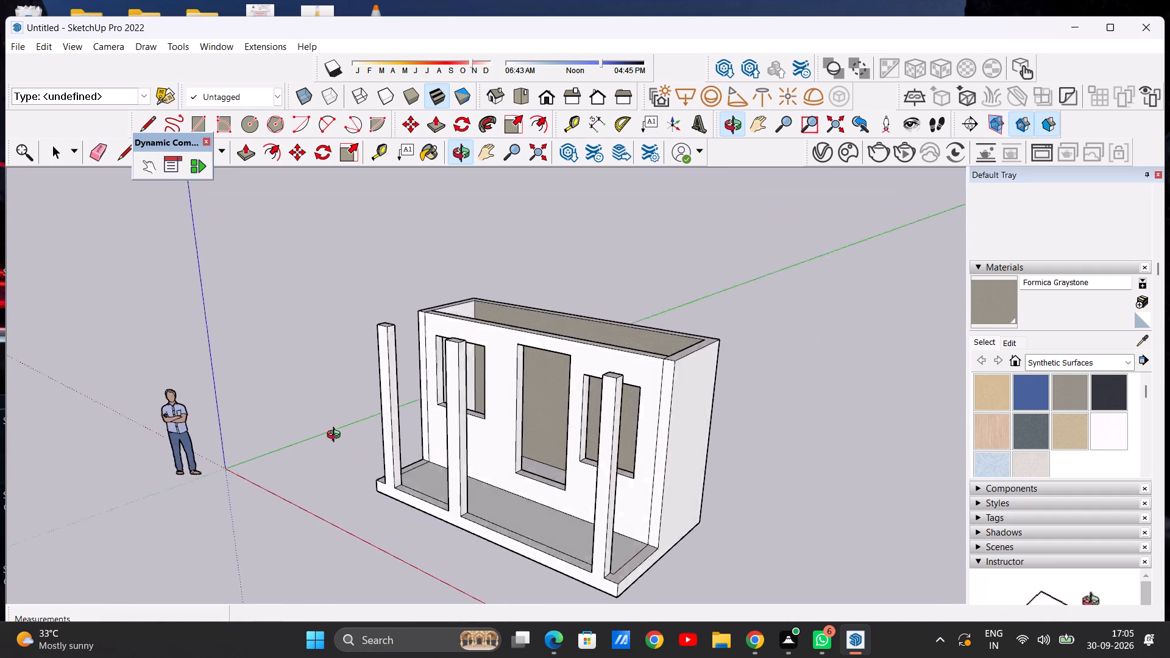
middle_click_drag(336, 436, 408, 493)
middle_click_drag(408, 493, 414, 473)
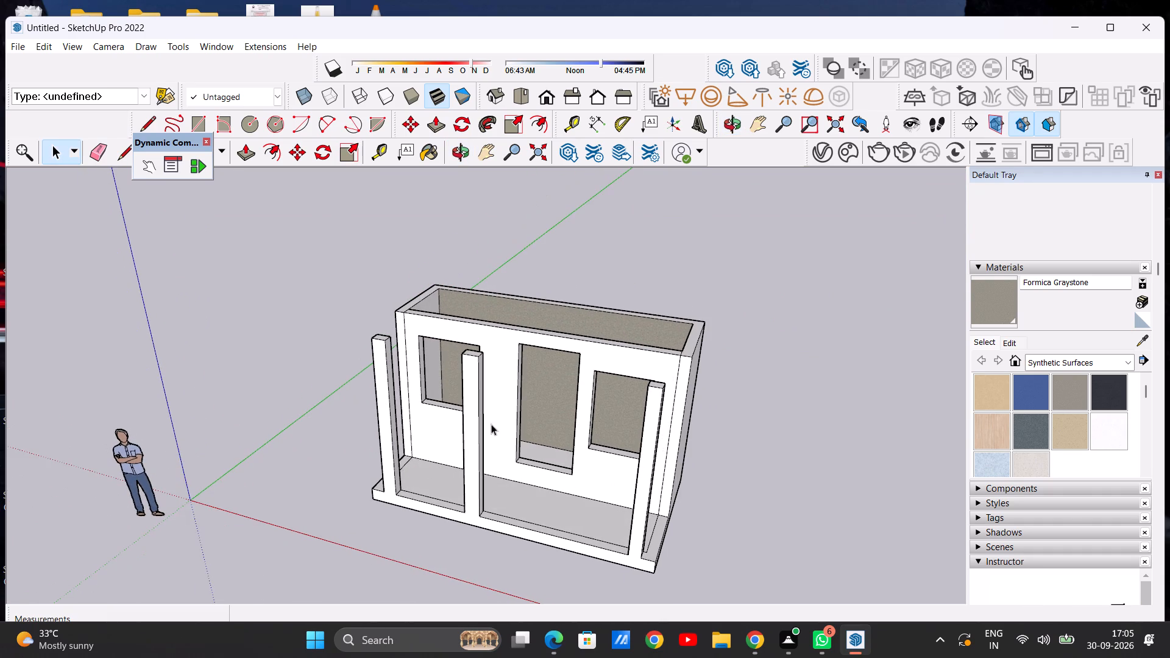
Draw a 3'6" line along the door opening's top outer edge to close the opening with a face.
scroll(568, 344, "up", 6)
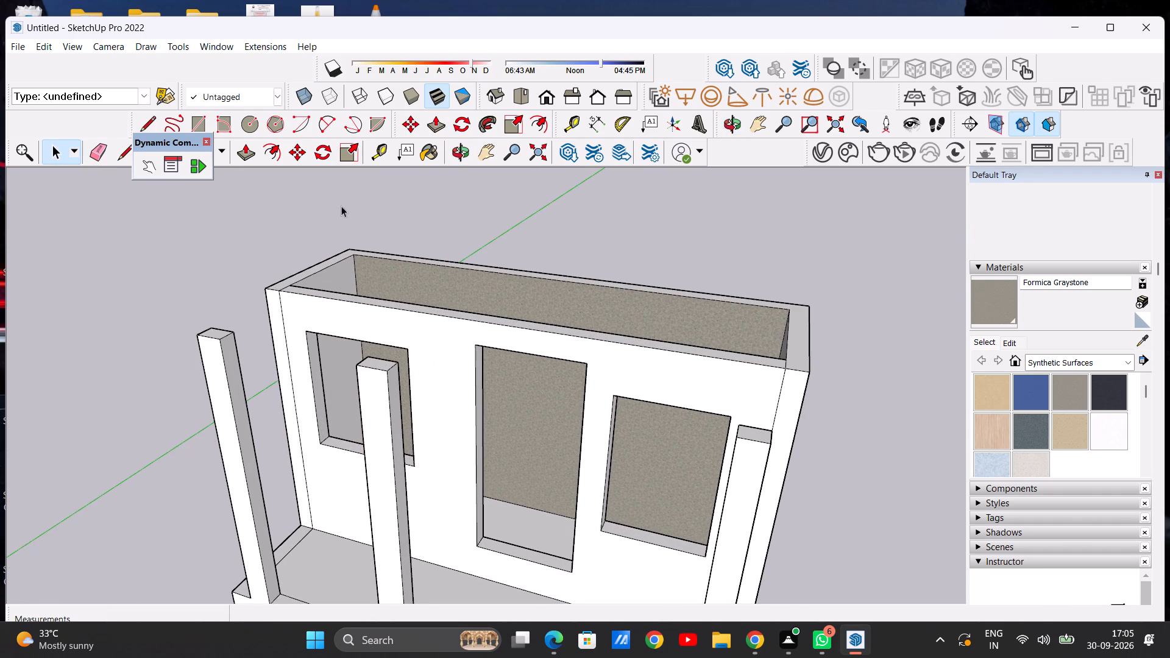
scroll(632, 440, "up", 5)
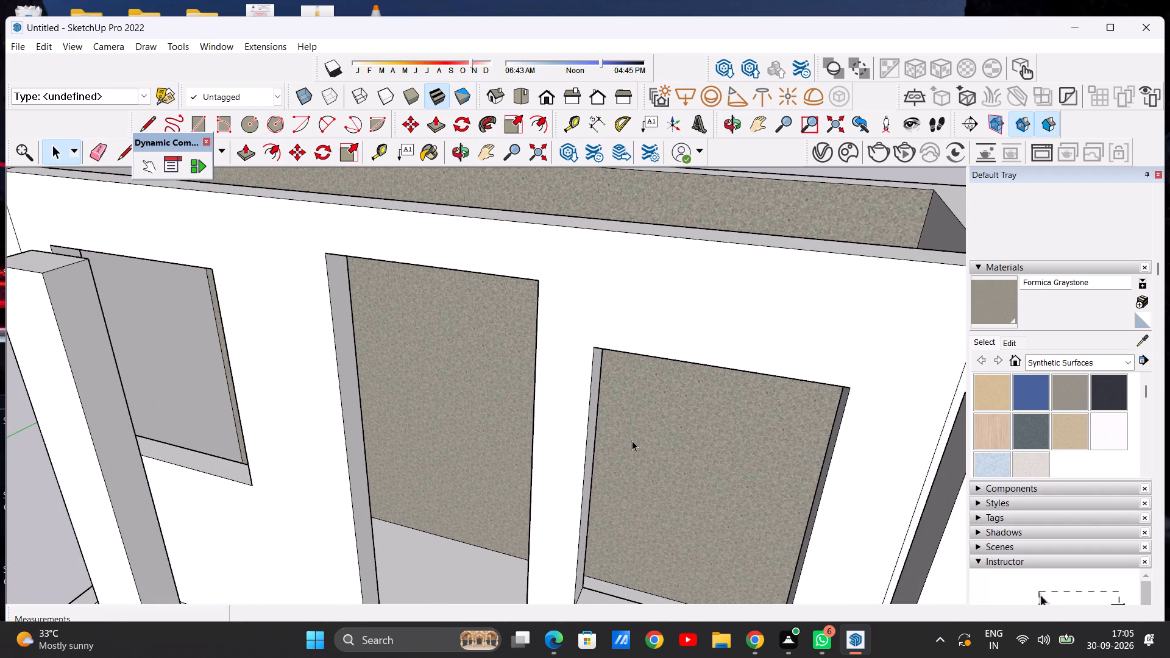
key("l")
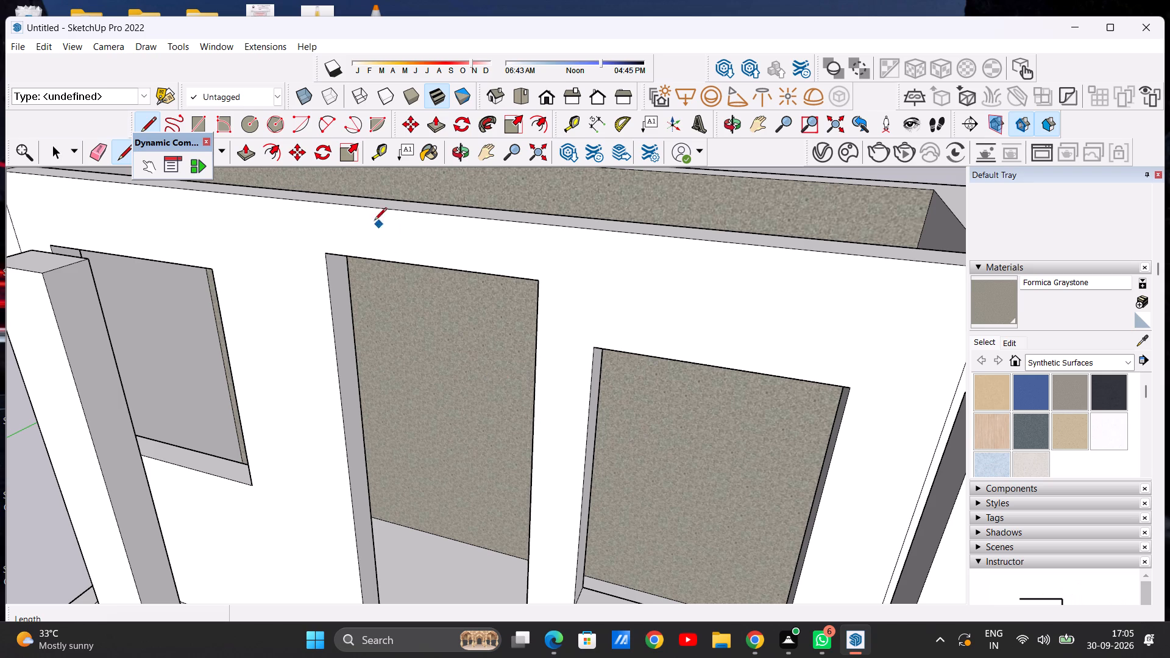
left_click(324, 258)
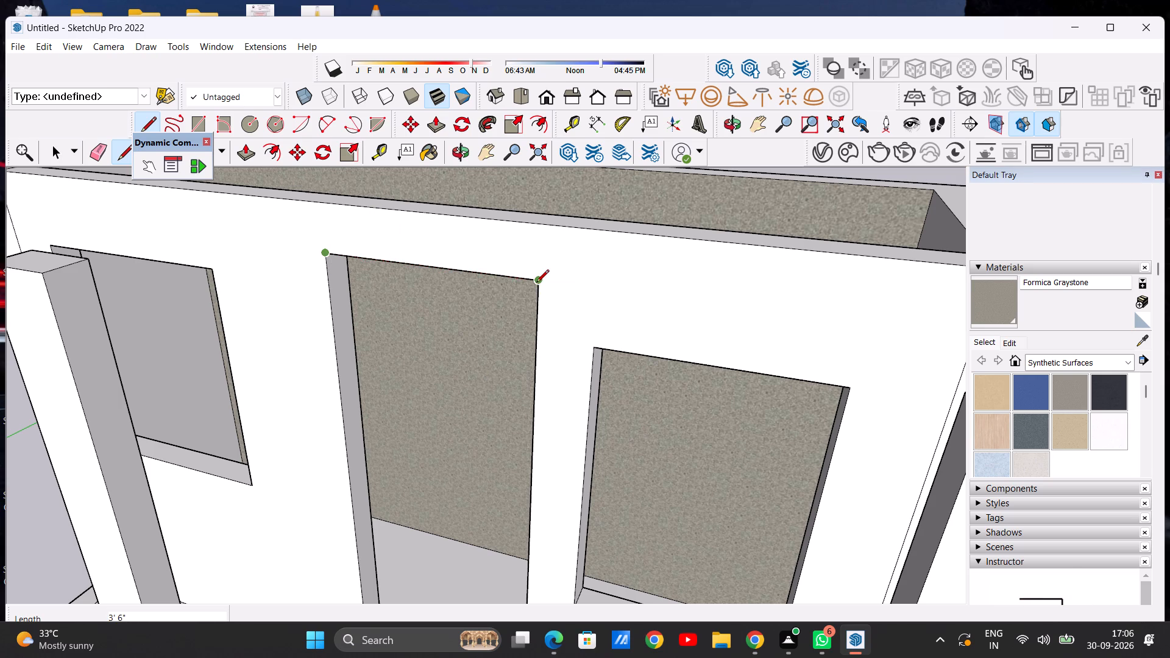
left_click(536, 283)
key("space")
Offset the door face's outline inward by about 4" to form the door frame border.
scroll(551, 311, "down", 13)
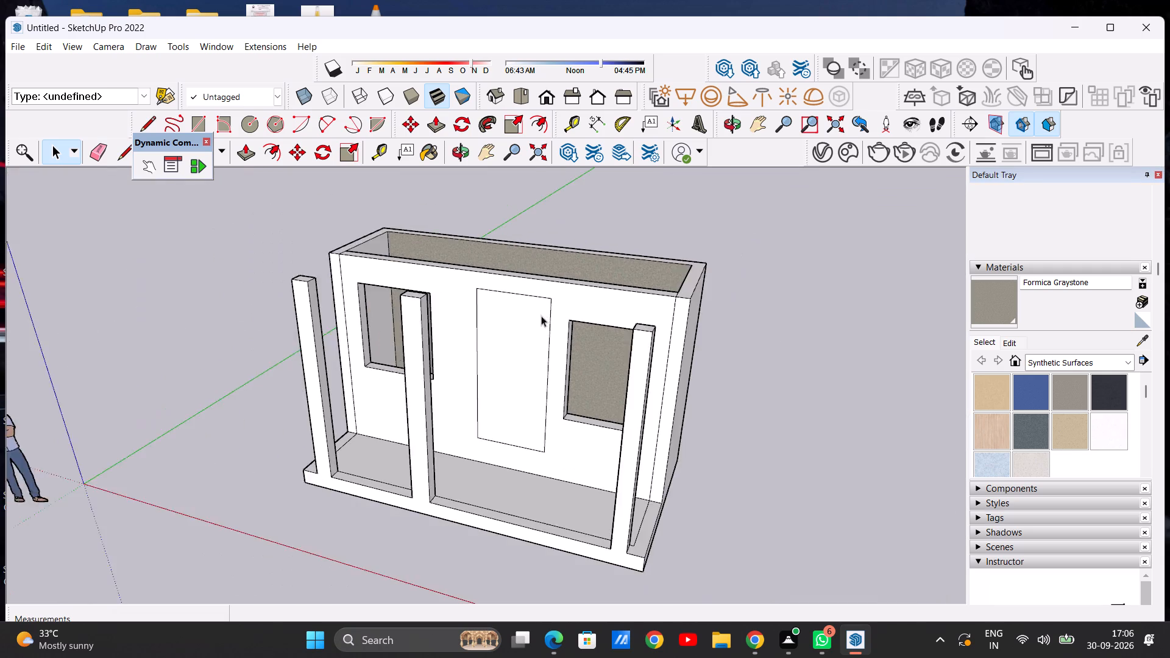
middle_click_drag(515, 344, 567, 290)
scroll(519, 294, "up", 4)
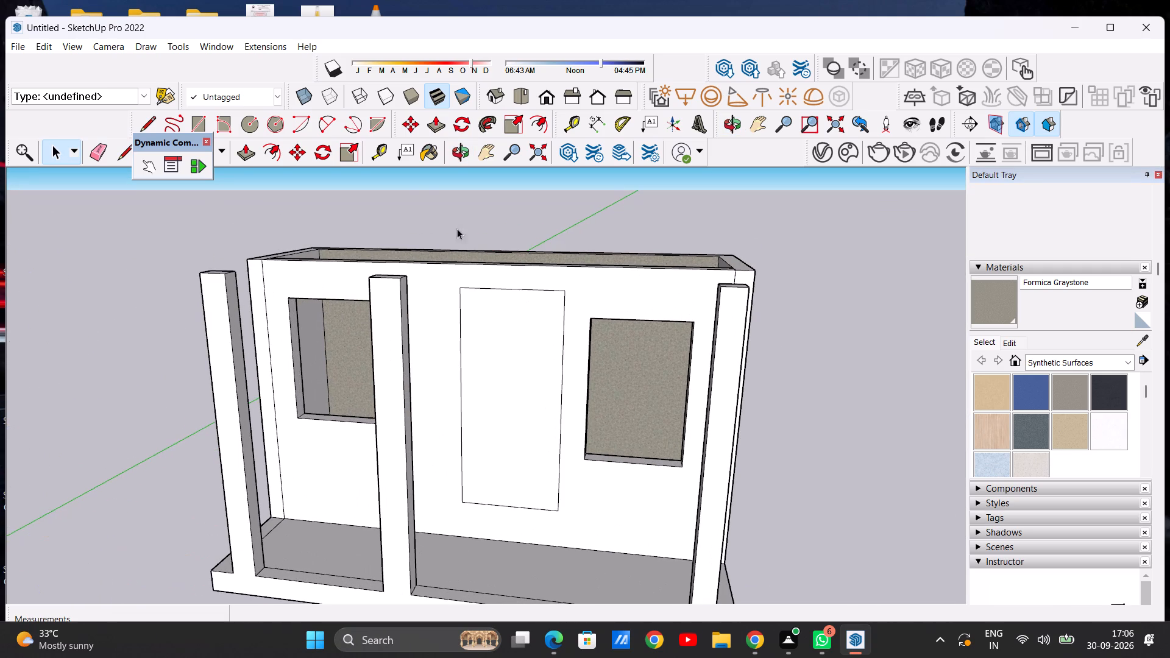
left_click(278, 155)
scroll(519, 343, "up", 4)
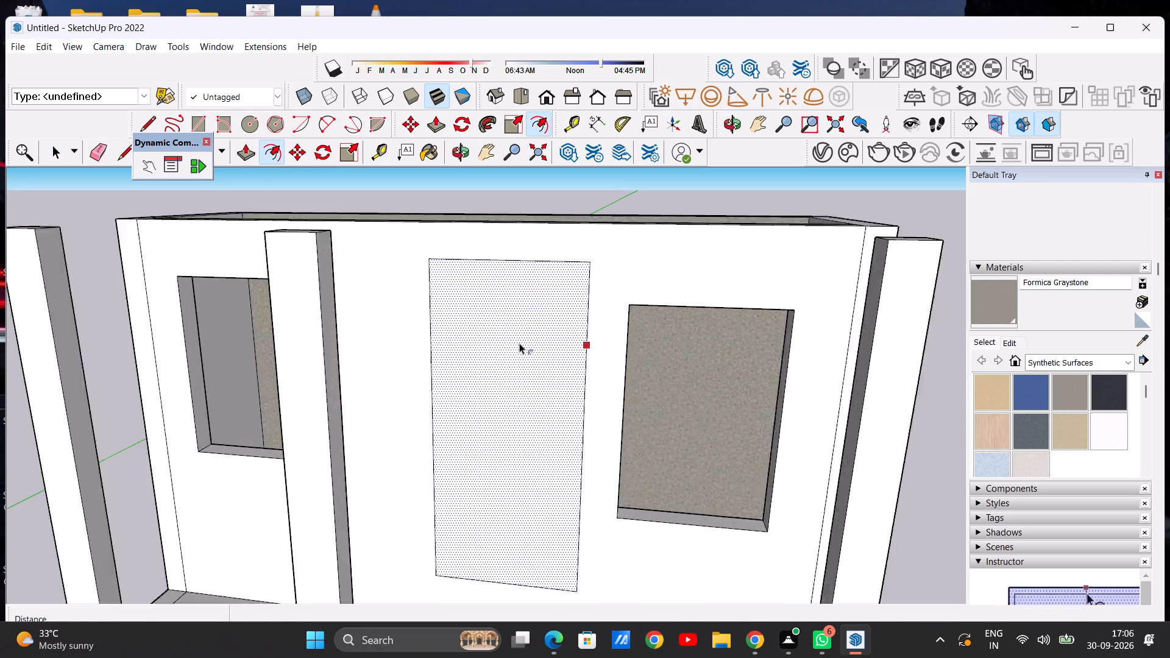
scroll(519, 343, "up", 2)
left_click(495, 252)
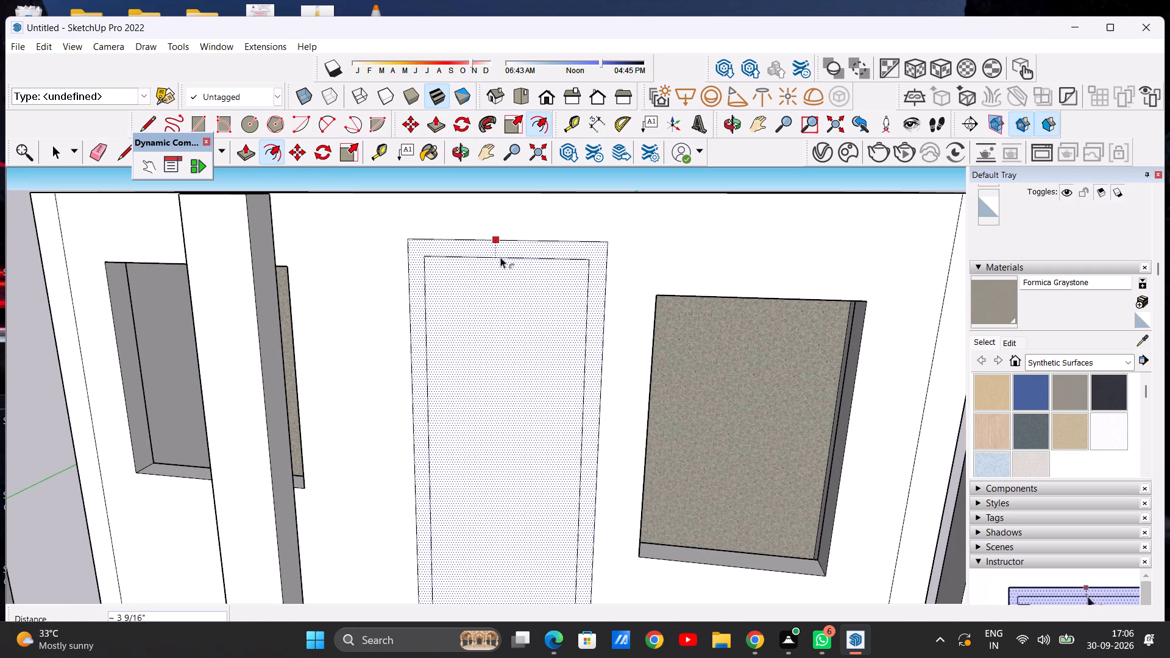
left_click(505, 261)
key("space")
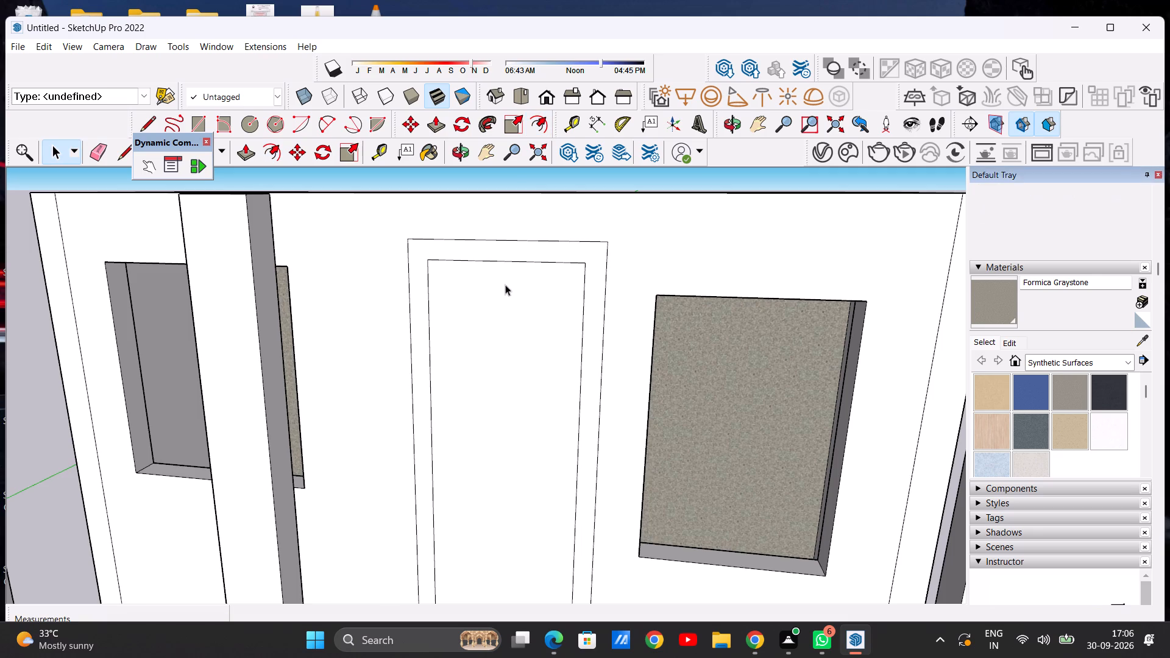
Examine the front elevation with the door frame outline, the windows and the porch posts.
scroll(506, 337, "down", 7)
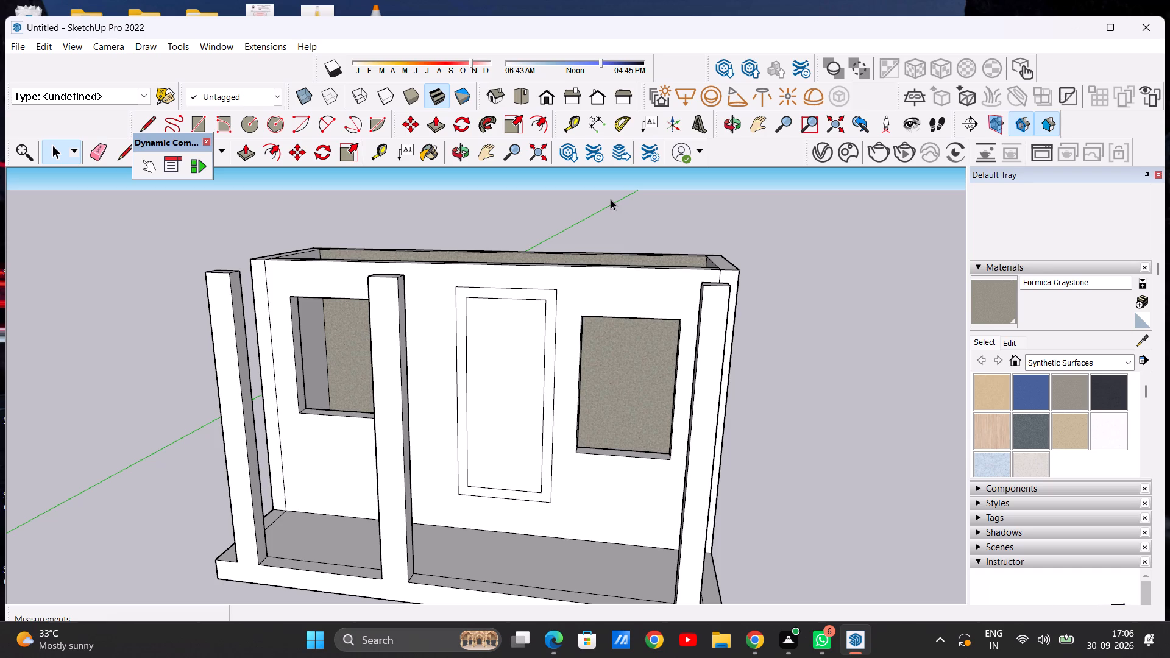
scroll(609, 325, "down", 7)
scroll(544, 351, "up", 5)
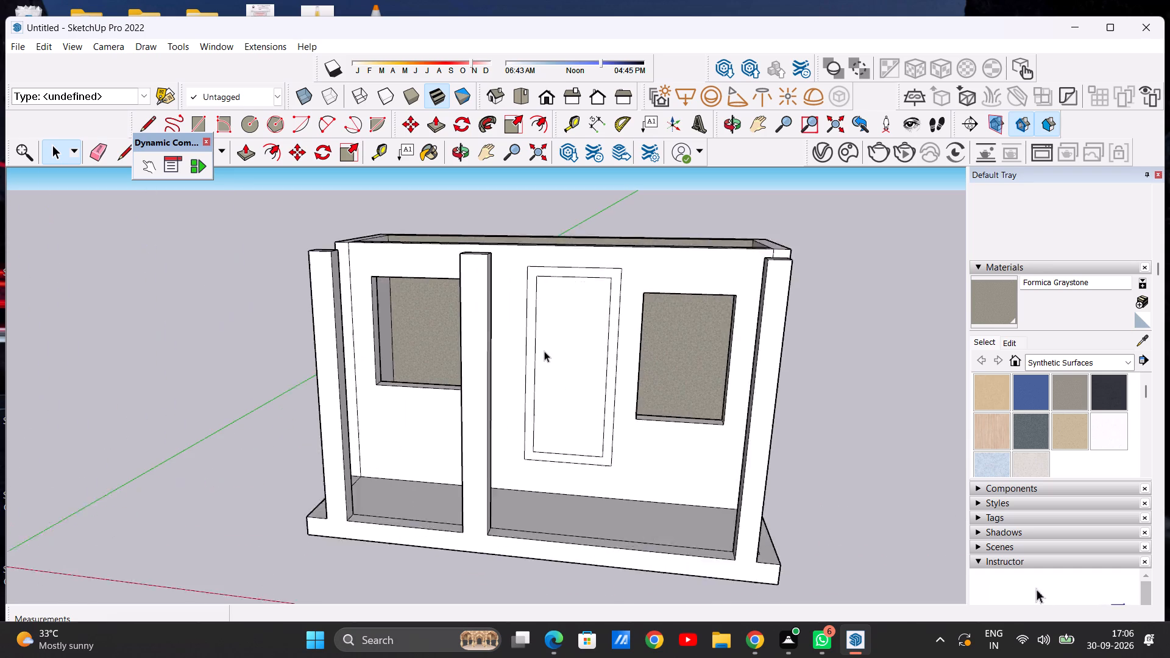
scroll(544, 351, "up", 2)
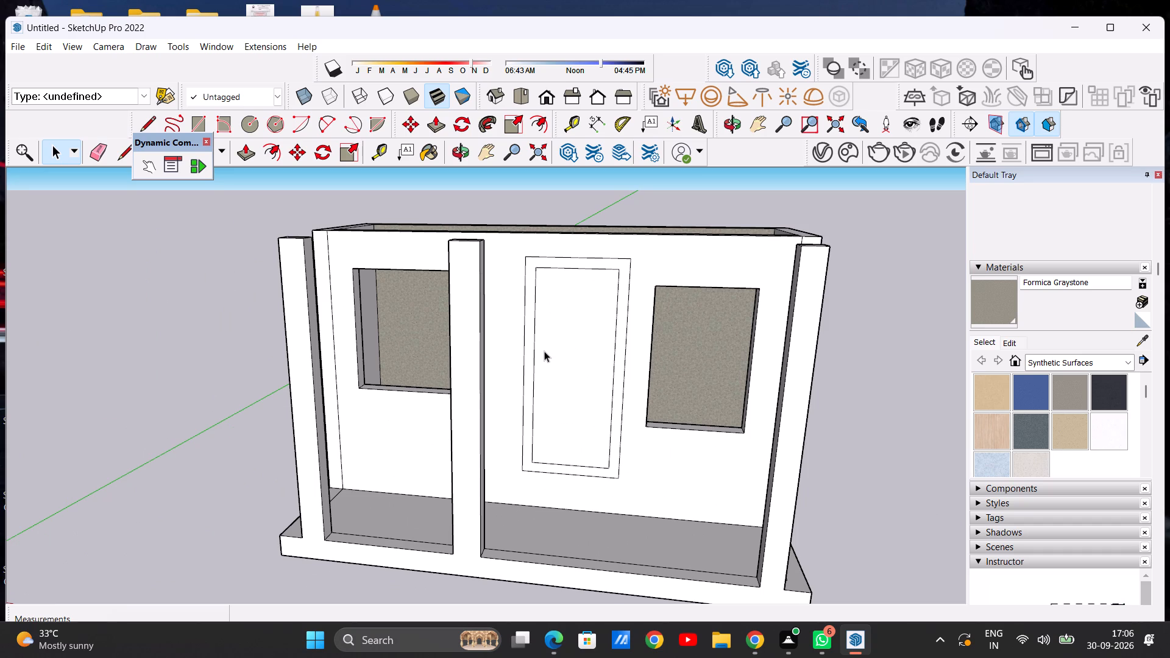
scroll(556, 339, "down", 2)
scroll(505, 359, "up", 6)
scroll(506, 371, "down", 5)
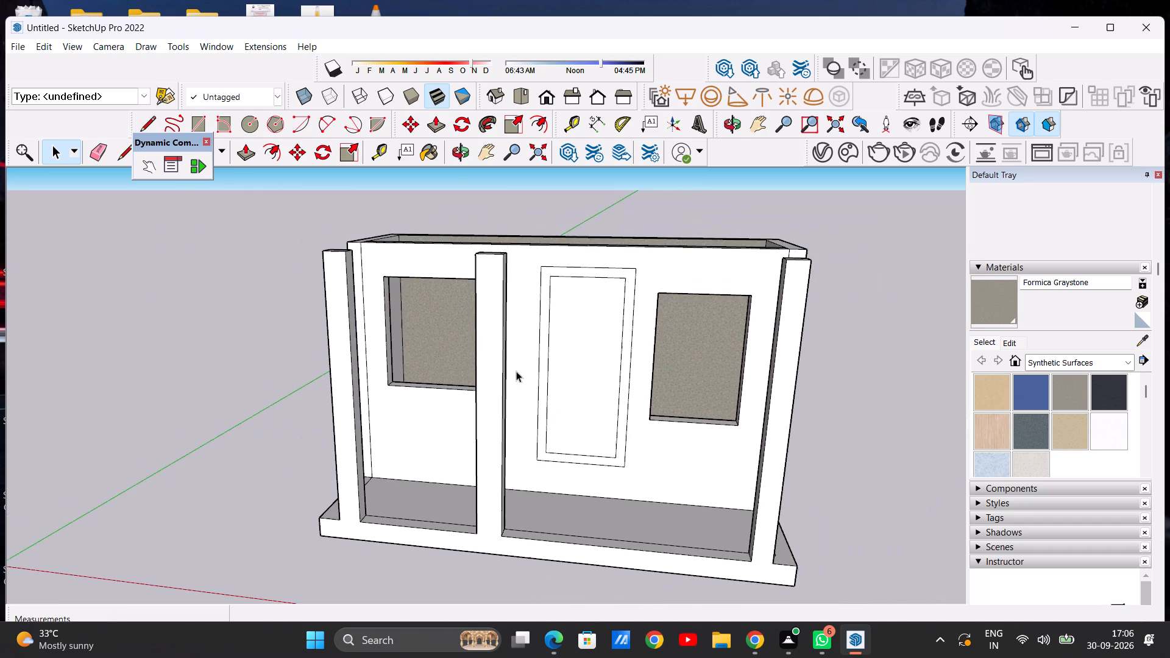
middle_click_drag(579, 369, 598, 325)
middle_click(598, 321)
Draw a vertical handle rectangle about 1'8" high and 2 1/2" wide on the door panel, near its edge closest to the middle post.
scroll(610, 347, "up", 2)
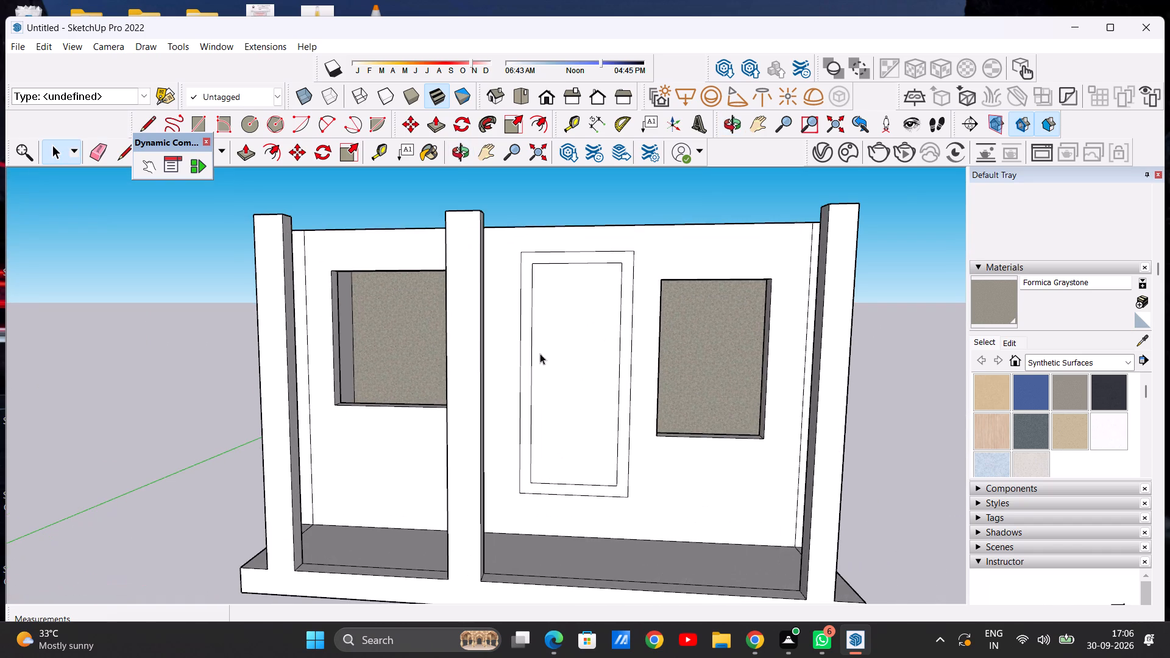
scroll(550, 327, "up", 1)
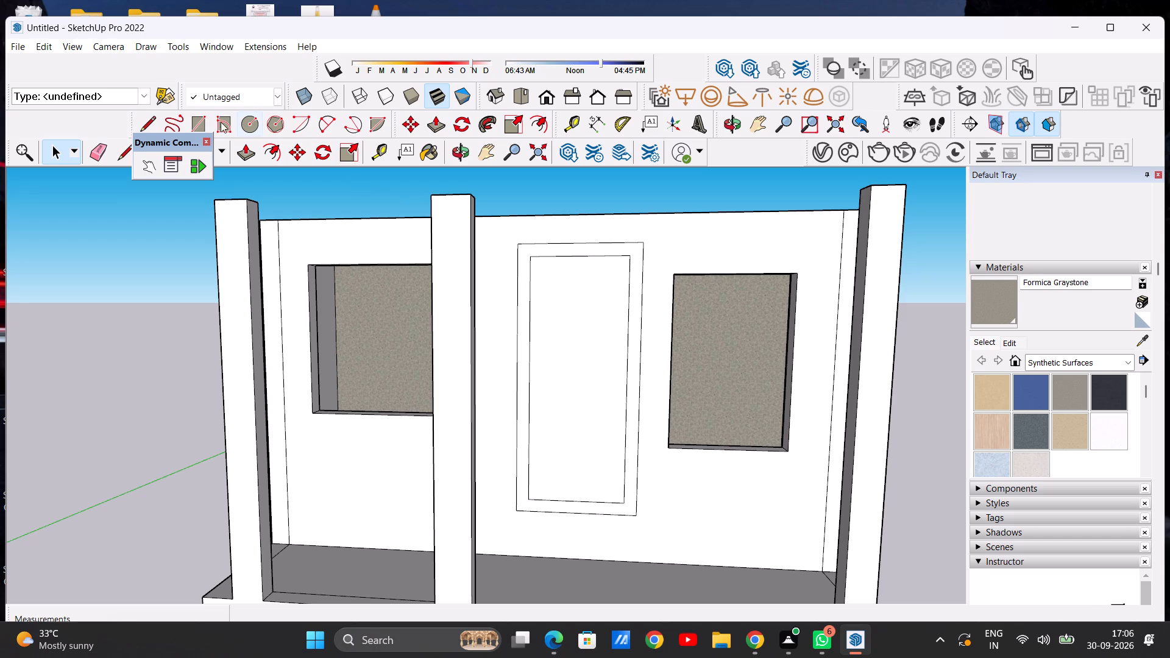
left_click(193, 117)
scroll(539, 347, "up", 3)
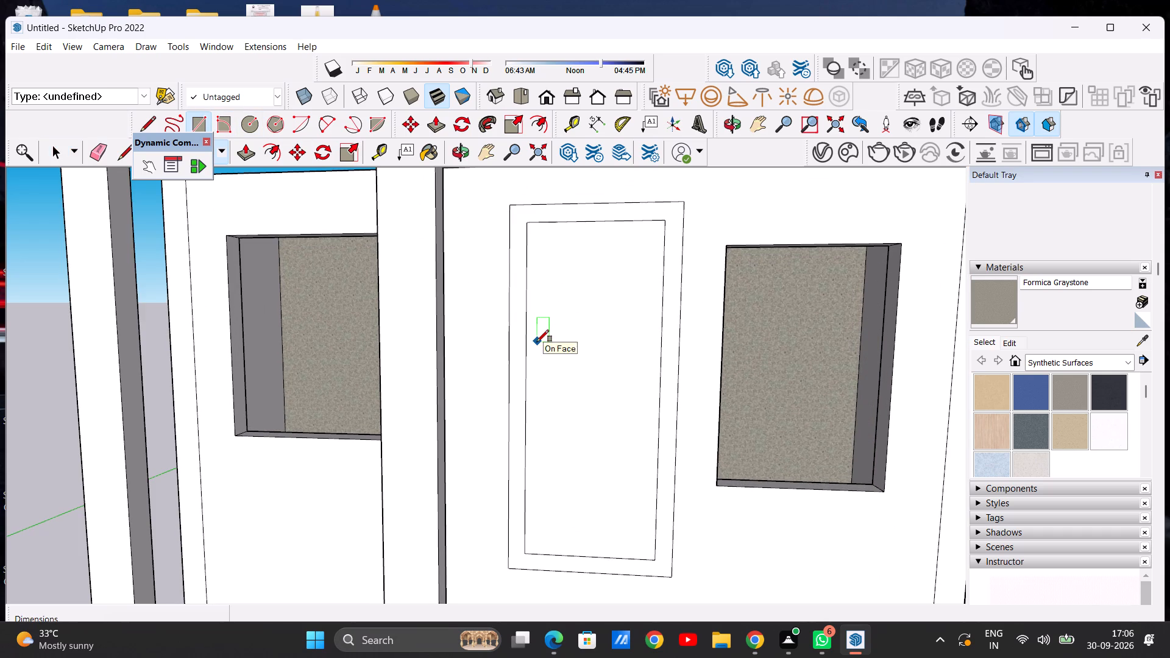
left_click(537, 342)
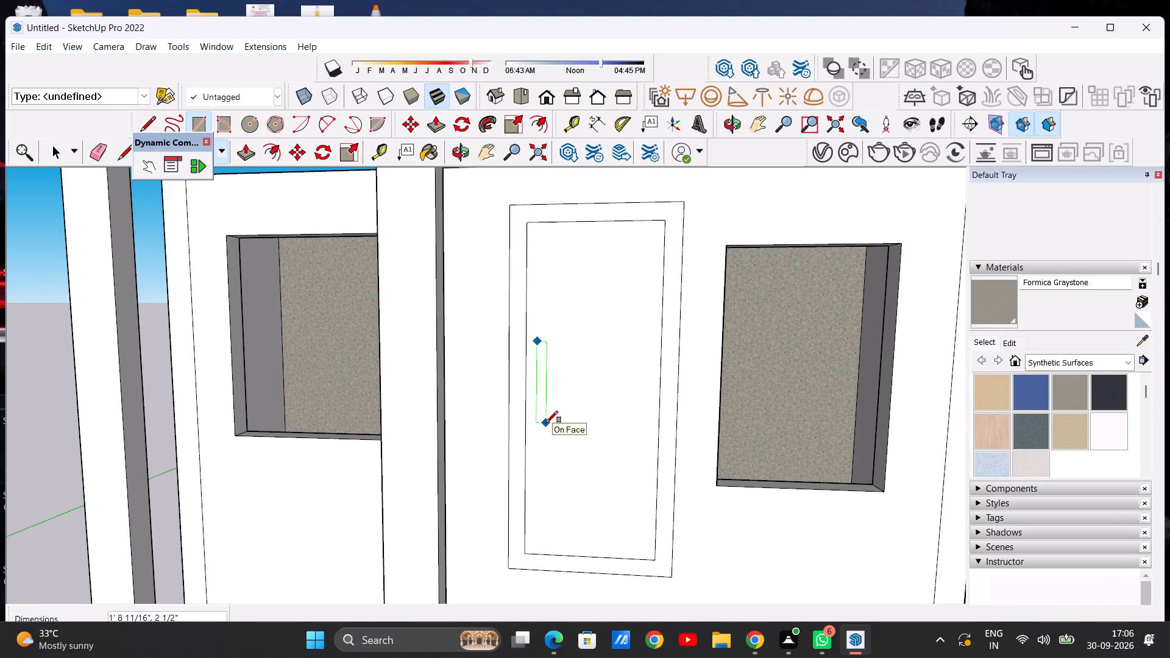
left_click(546, 417)
key("space")
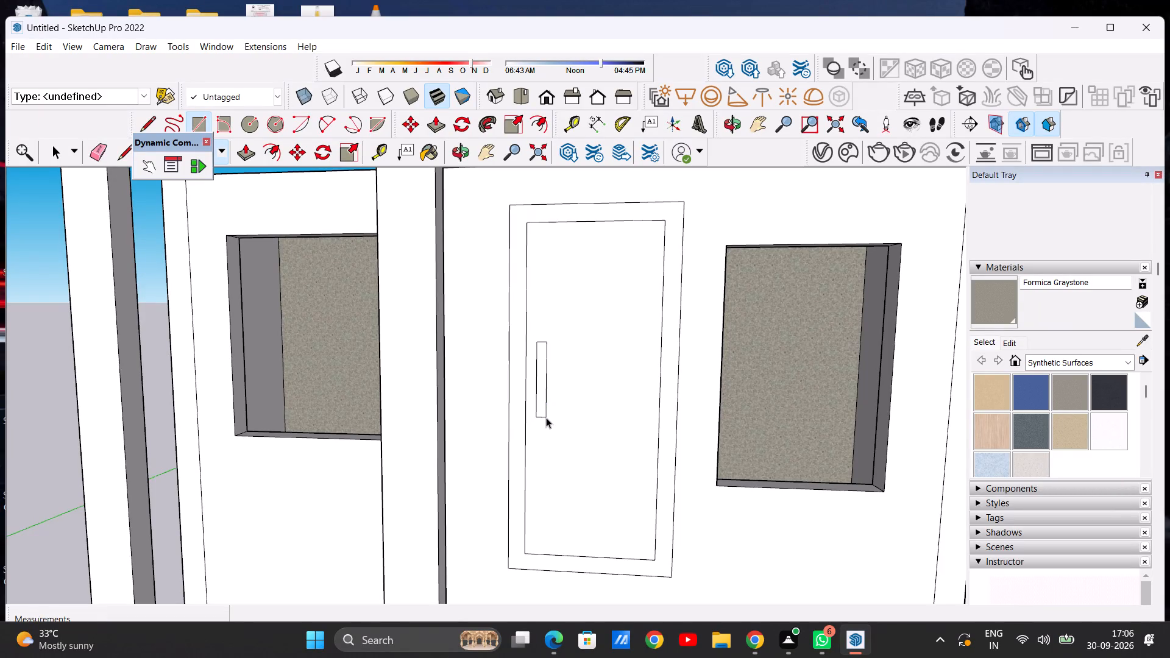
scroll(547, 416, "down", 5)
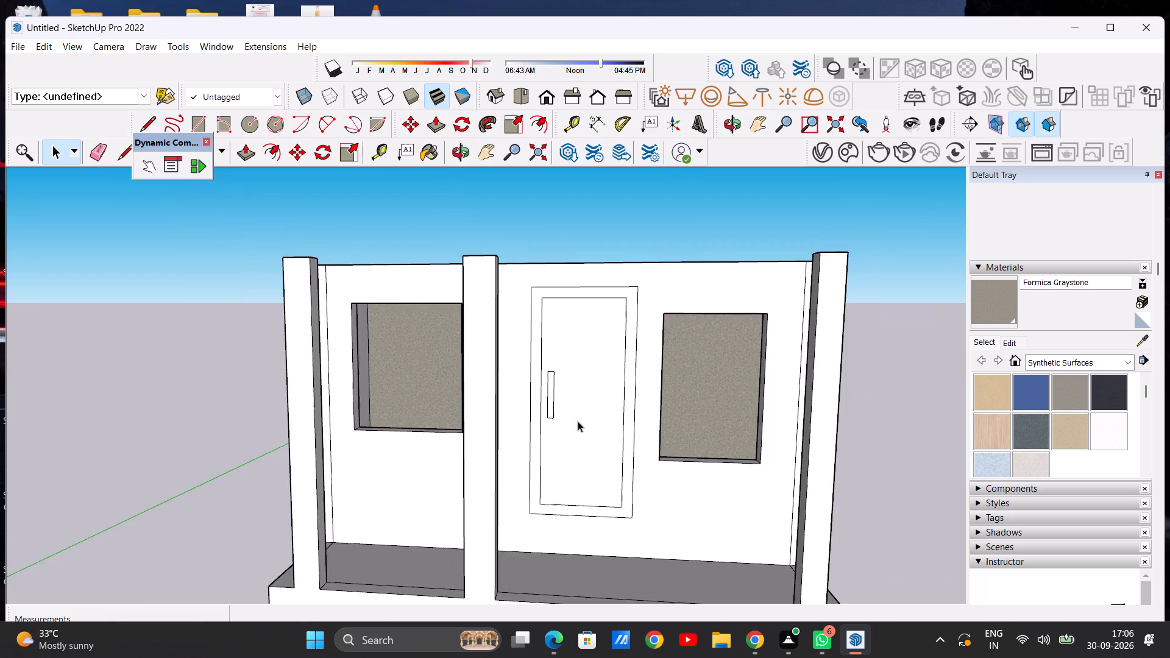
scroll(578, 421, "down", 3)
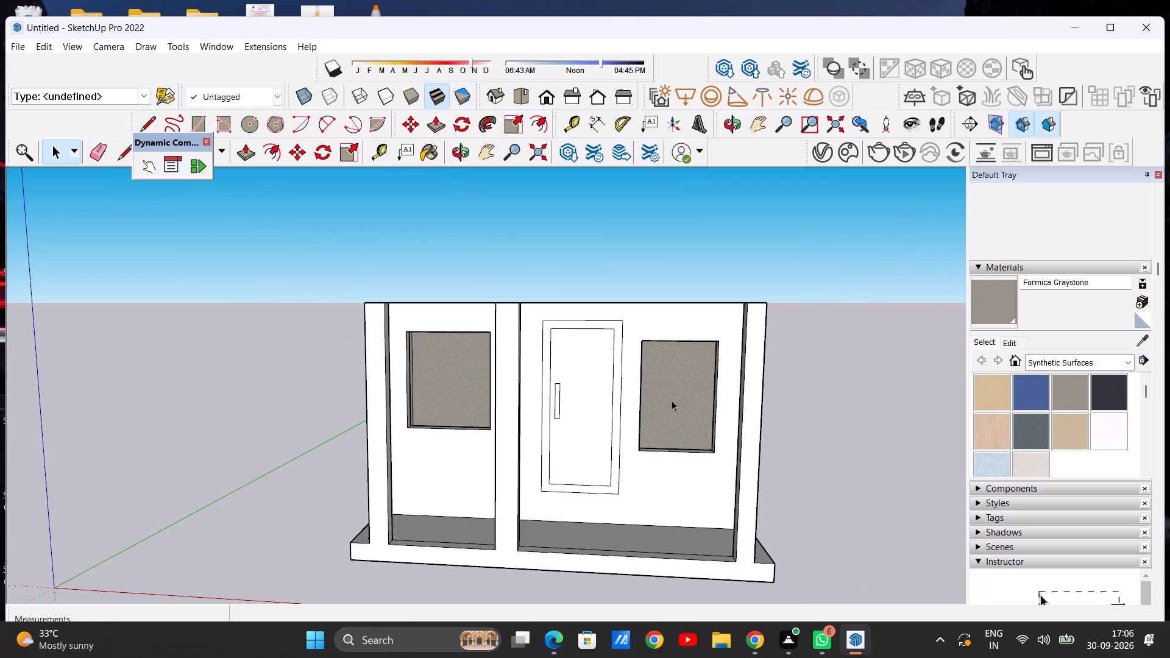
Draw a line about 3'3" long along the top outer edge of the window between the door and end post, closing its opening.
scroll(766, 409, "up", 6)
scroll(642, 348, "up", 5)
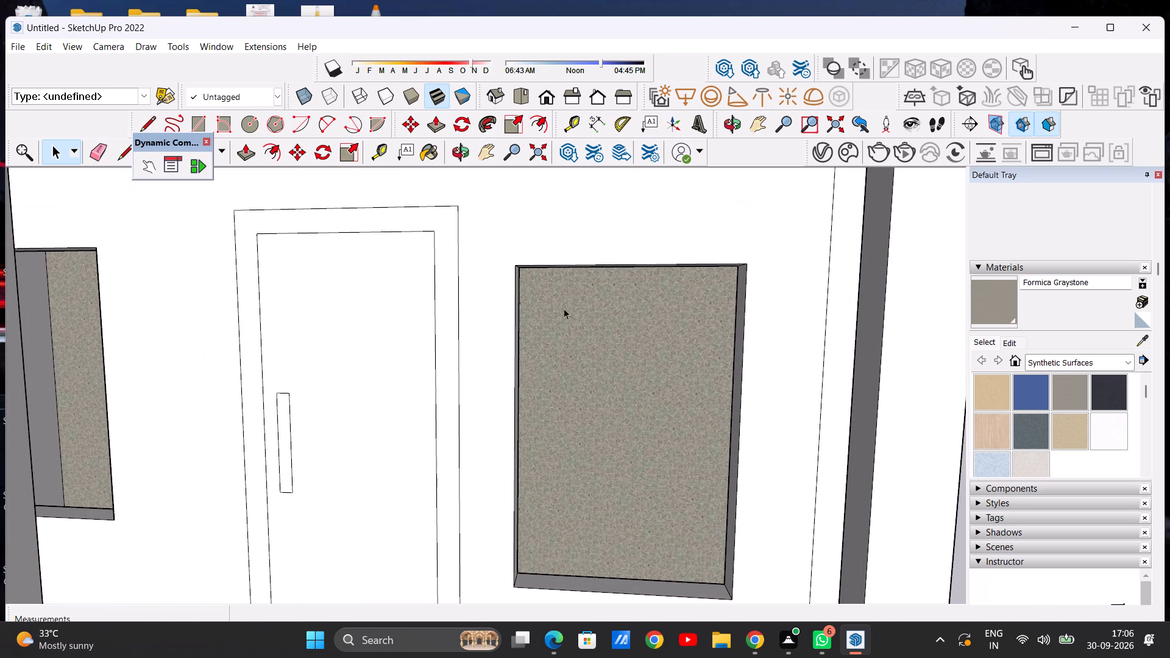
key("l")
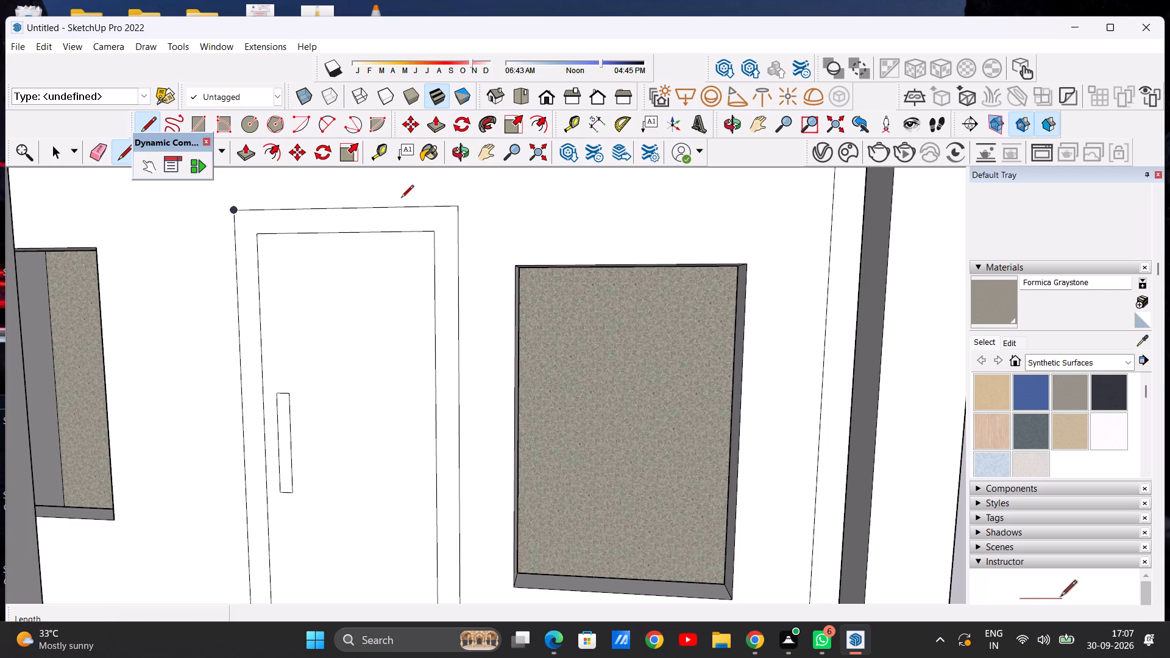
left_click(515, 273)
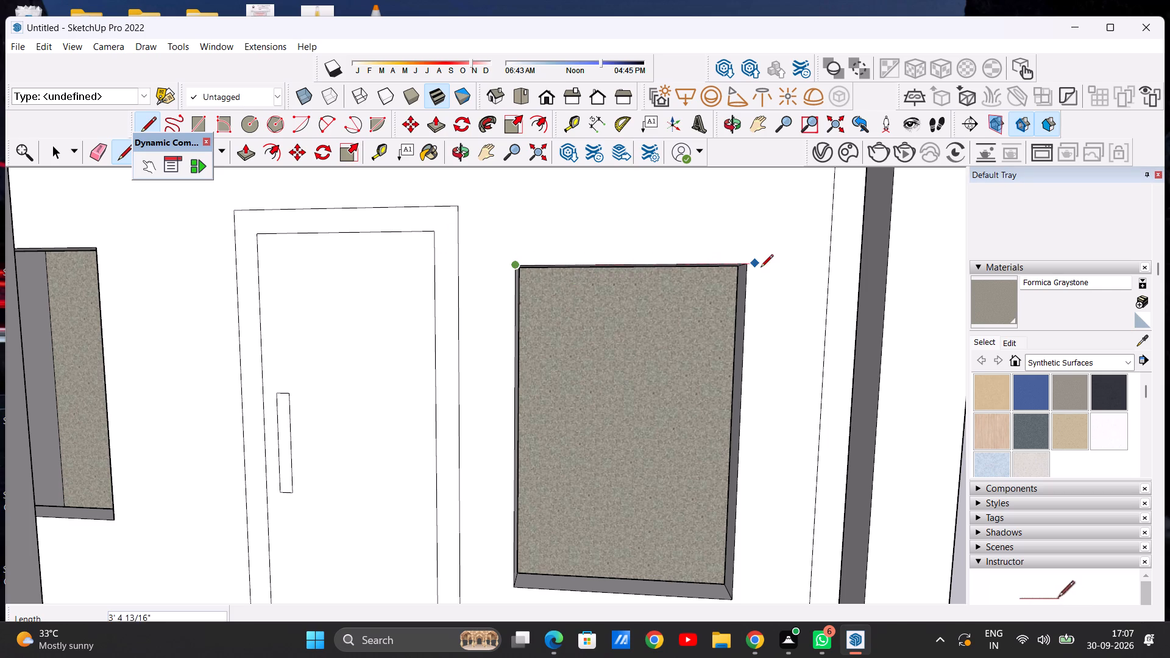
left_click(749, 270)
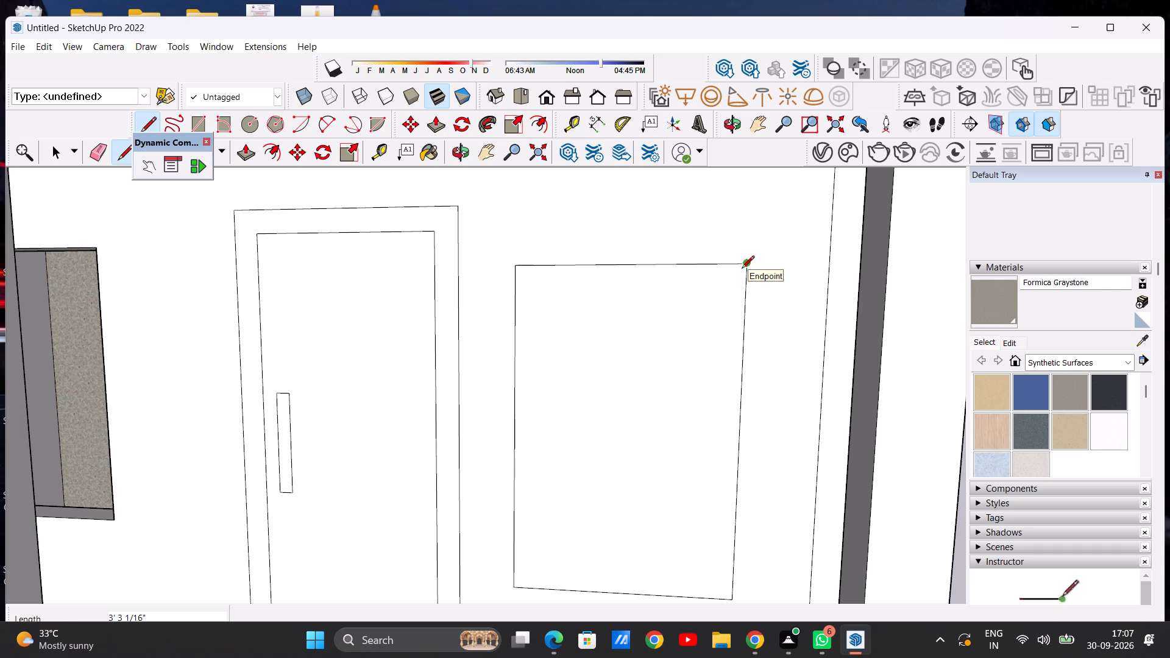
key("space")
Offset the closed window face's outline inward by about 3" to form the window frame border.
scroll(480, 285, "down", 8)
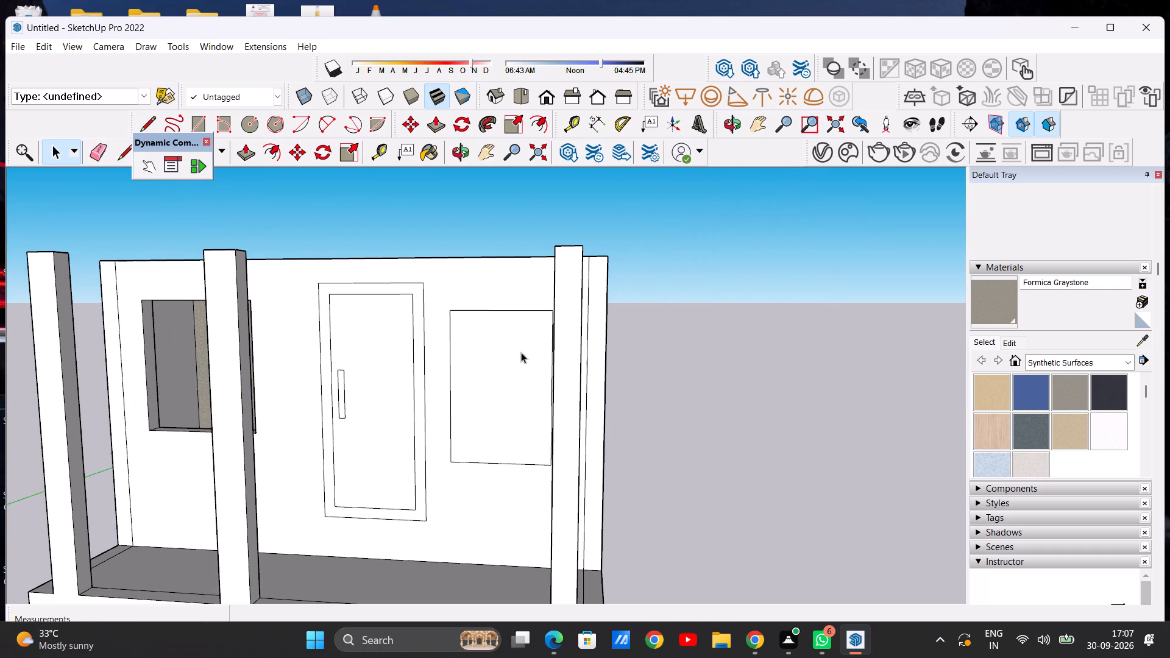
middle_click_drag(401, 358, 638, 354)
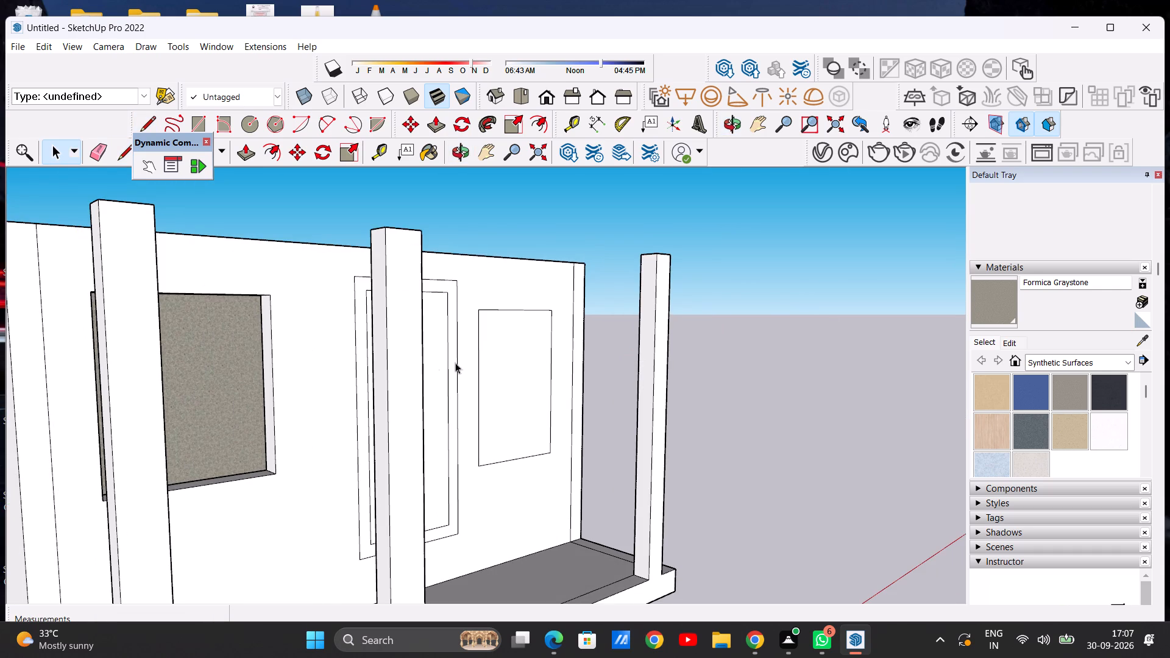
middle_click_drag(469, 357, 289, 359)
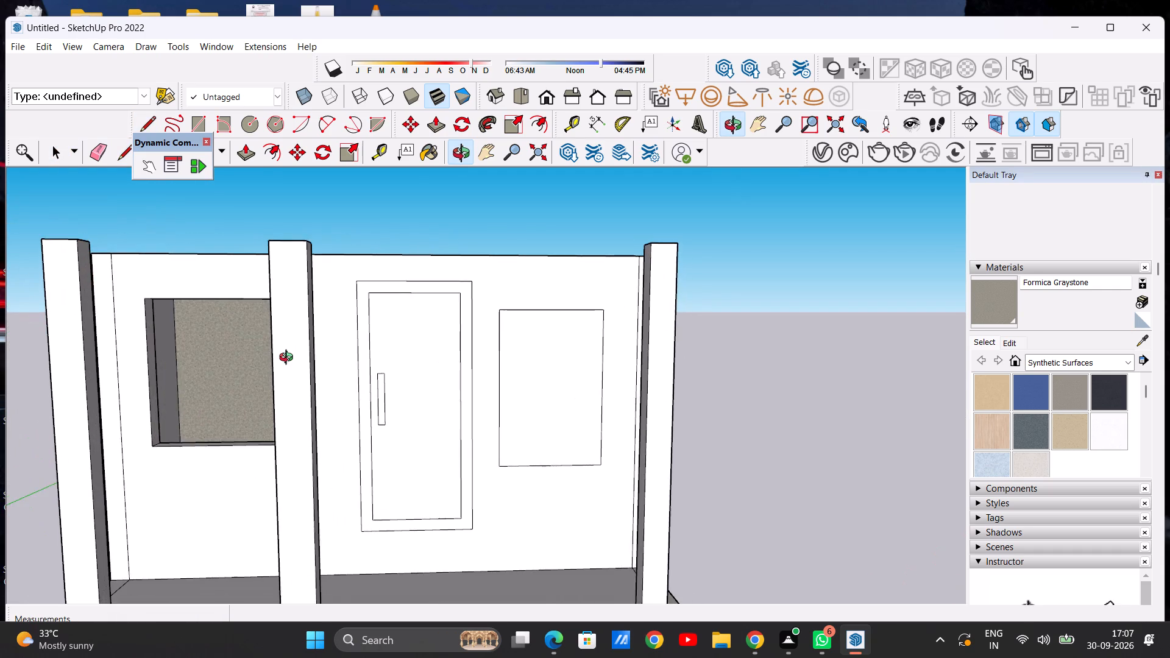
middle_click_drag(289, 359, 284, 359)
middle_click_drag(272, 359, 243, 358)
middle_click_drag(264, 357, 271, 357)
middle_click(271, 357)
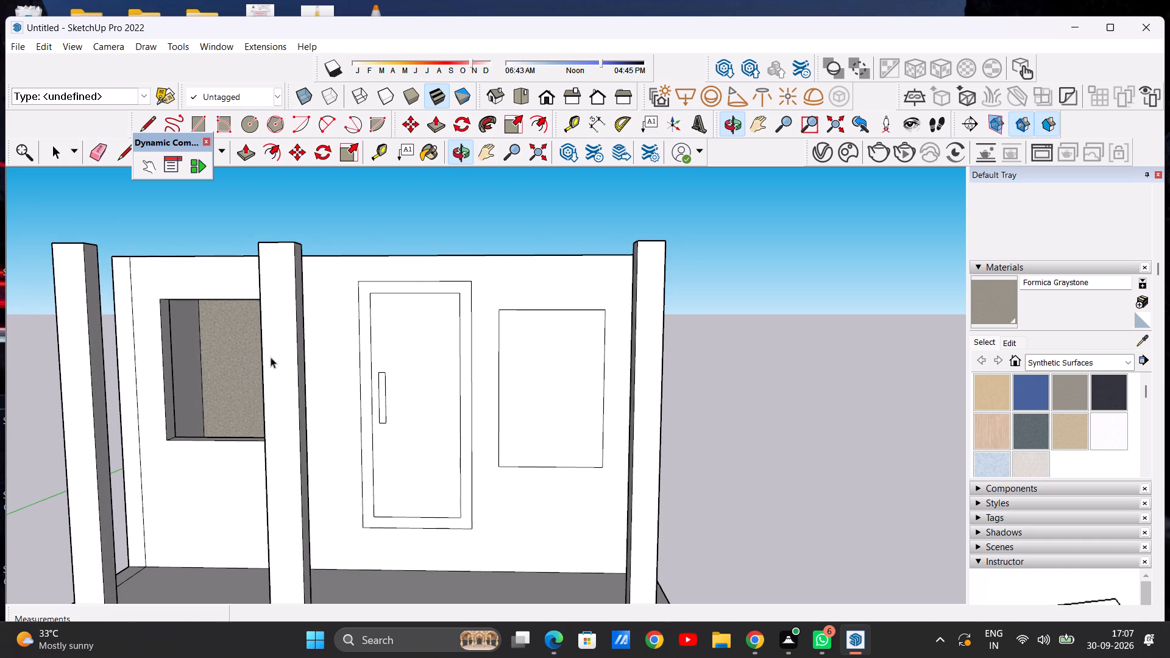
scroll(629, 352, "up", 6)
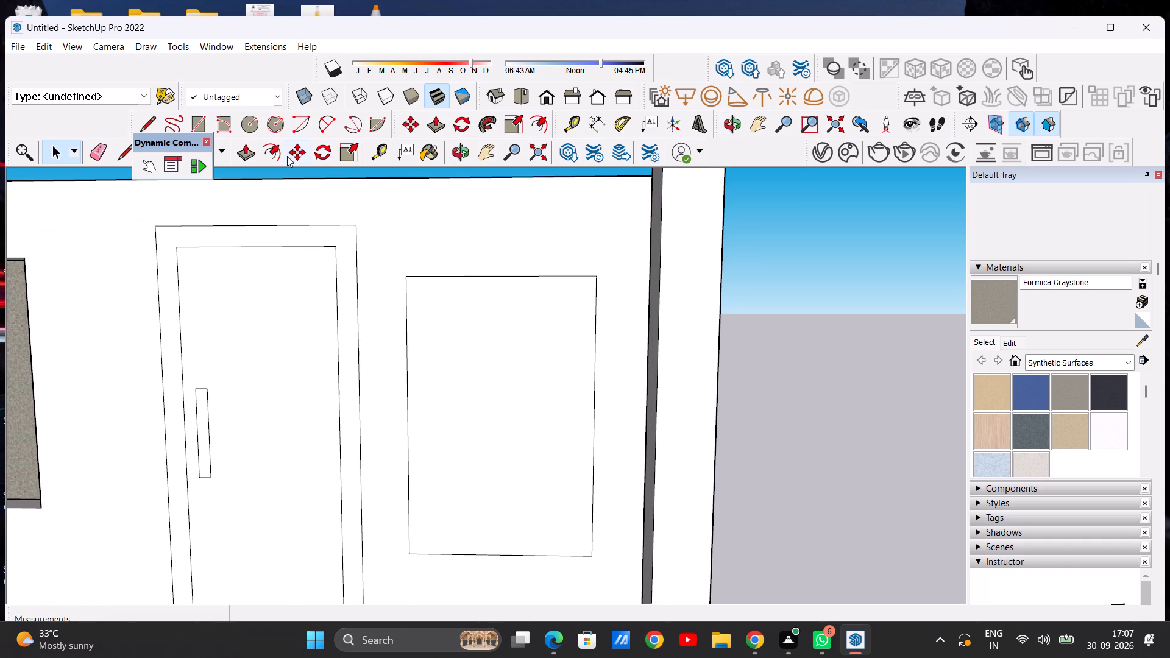
left_click(268, 148)
left_click(508, 289)
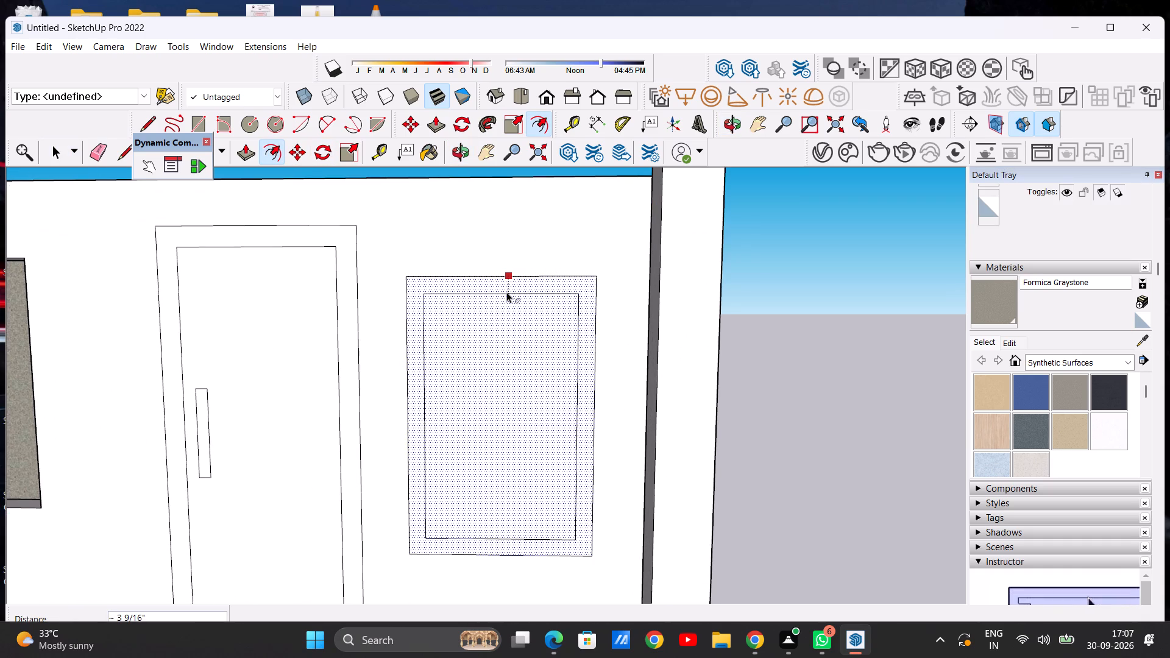
left_click(506, 292)
key("space")
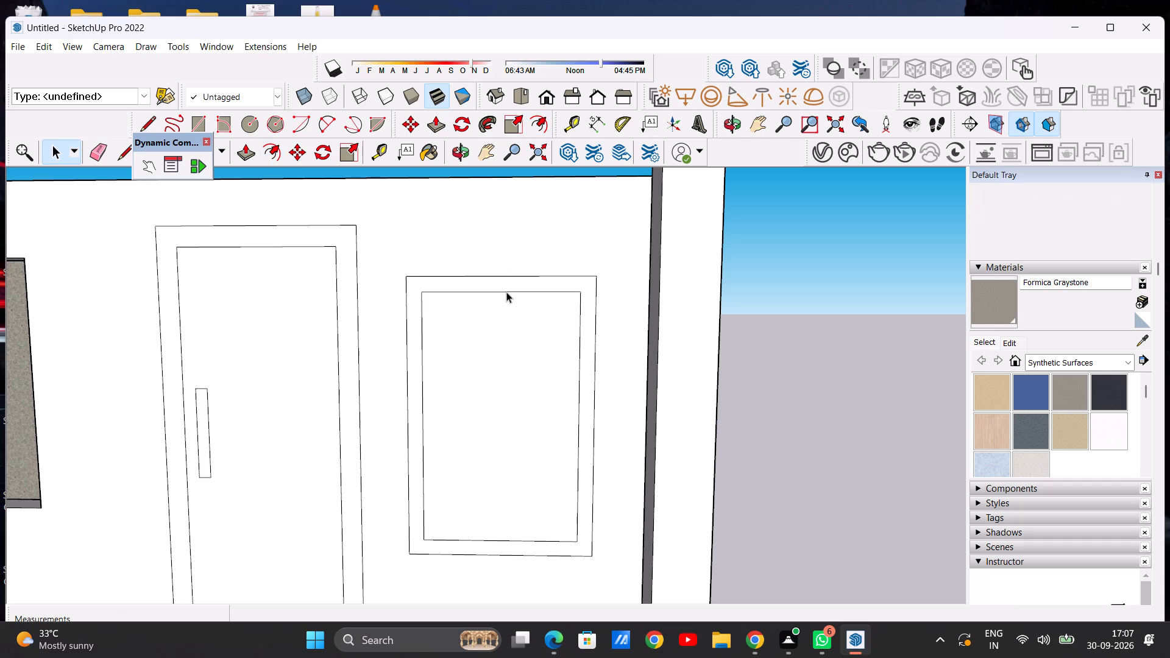
Draw a horizontal line about 2'8 11/16" long across the window's inner panel near its top, making a narrow upper band.
left_click_drag(550, 333, 555, 342)
scroll(534, 300, "down", 2)
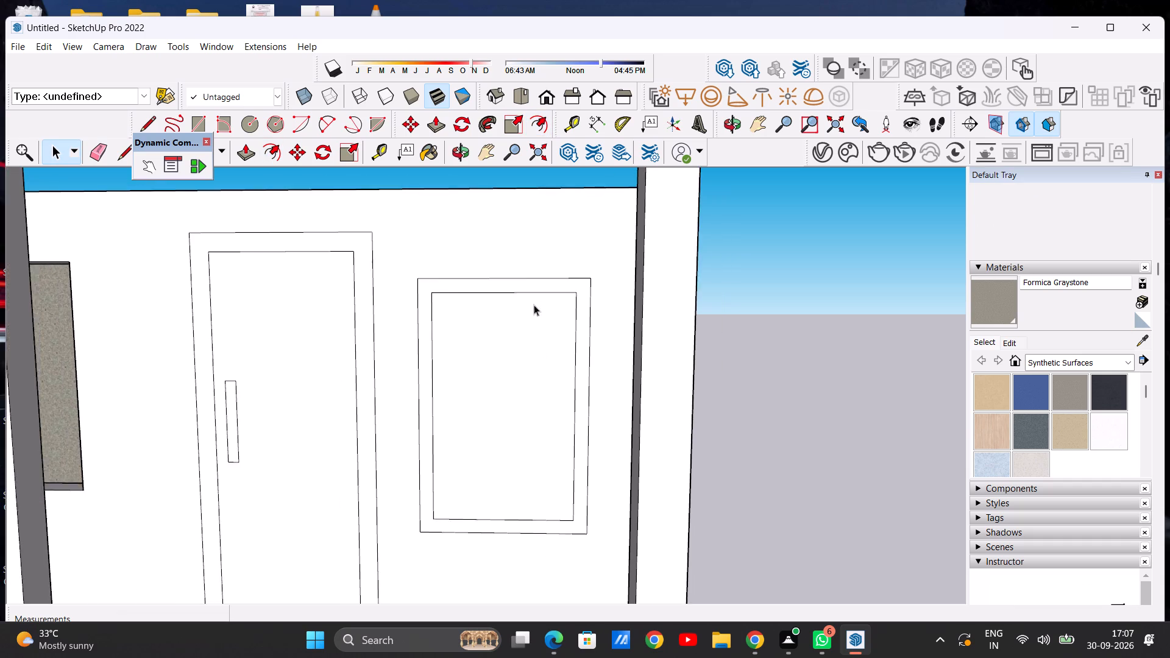
scroll(534, 305, "down", 2)
scroll(572, 391, "up", 6)
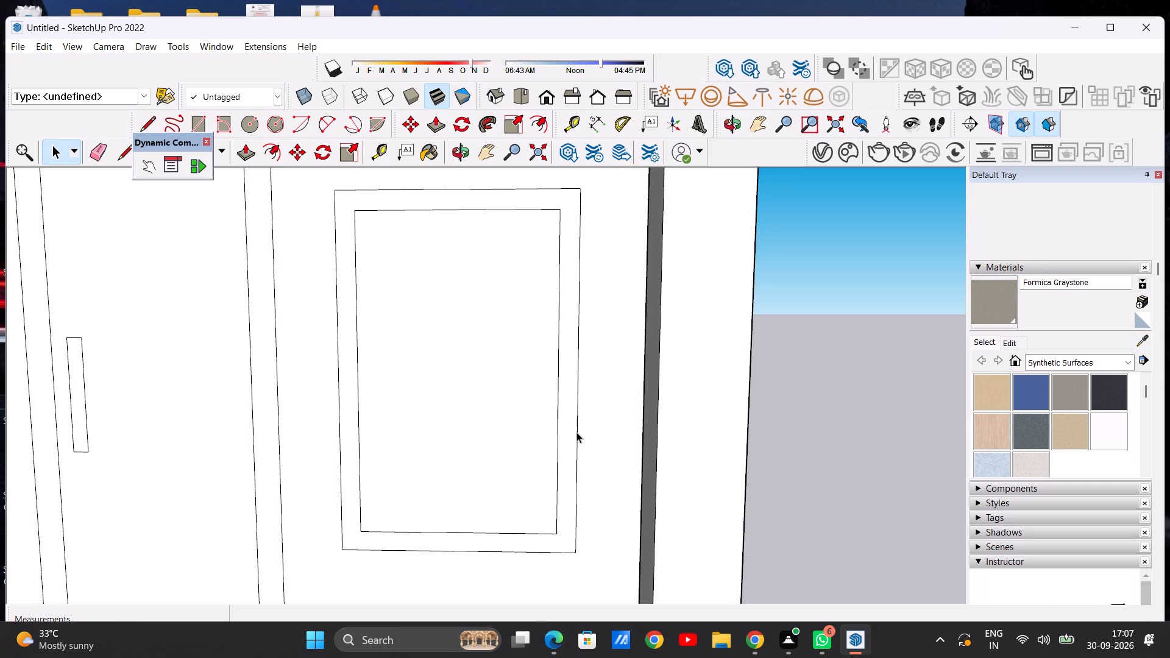
scroll(576, 432, "down", 11)
scroll(513, 423, "up", 4)
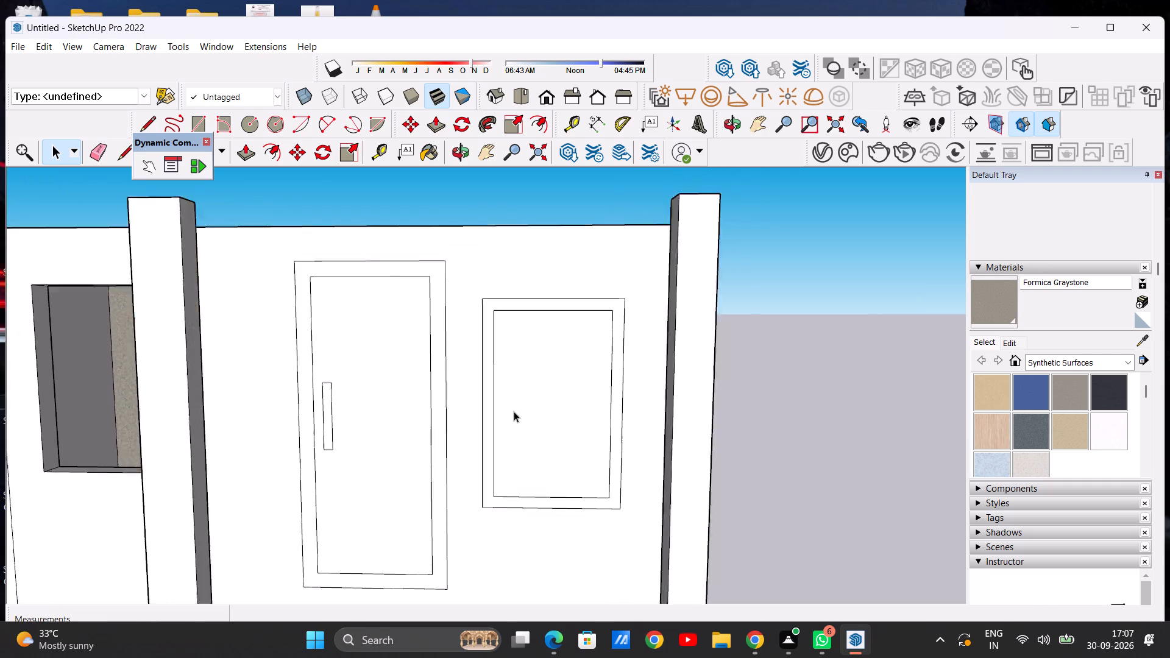
scroll(514, 411, "up", 1)
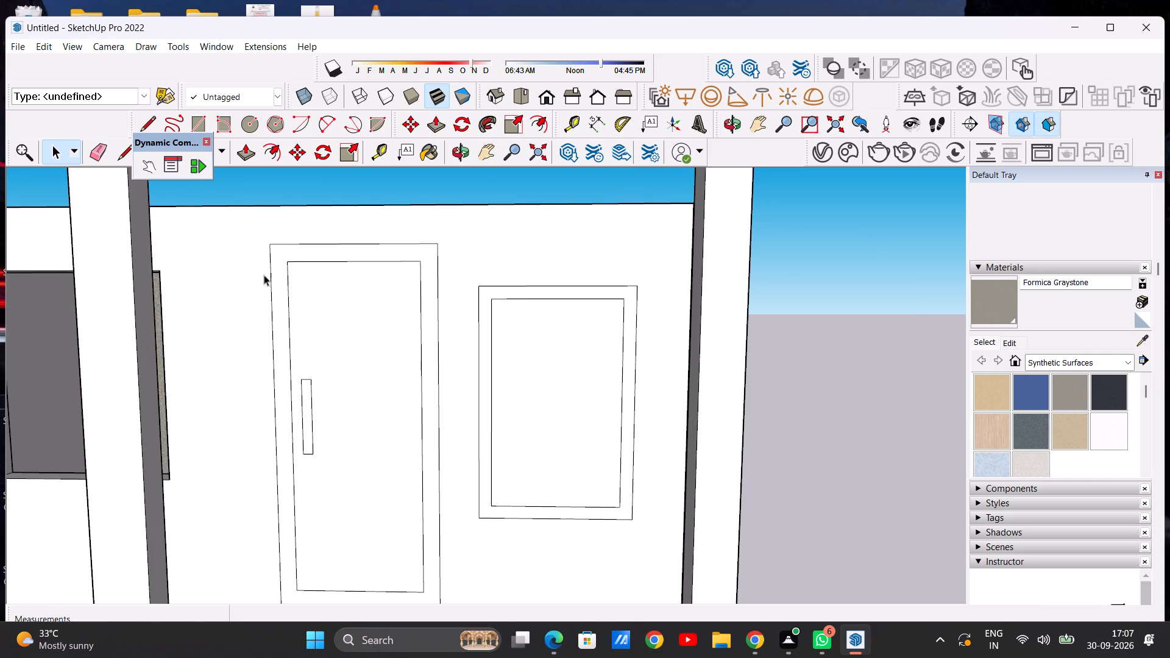
key("l")
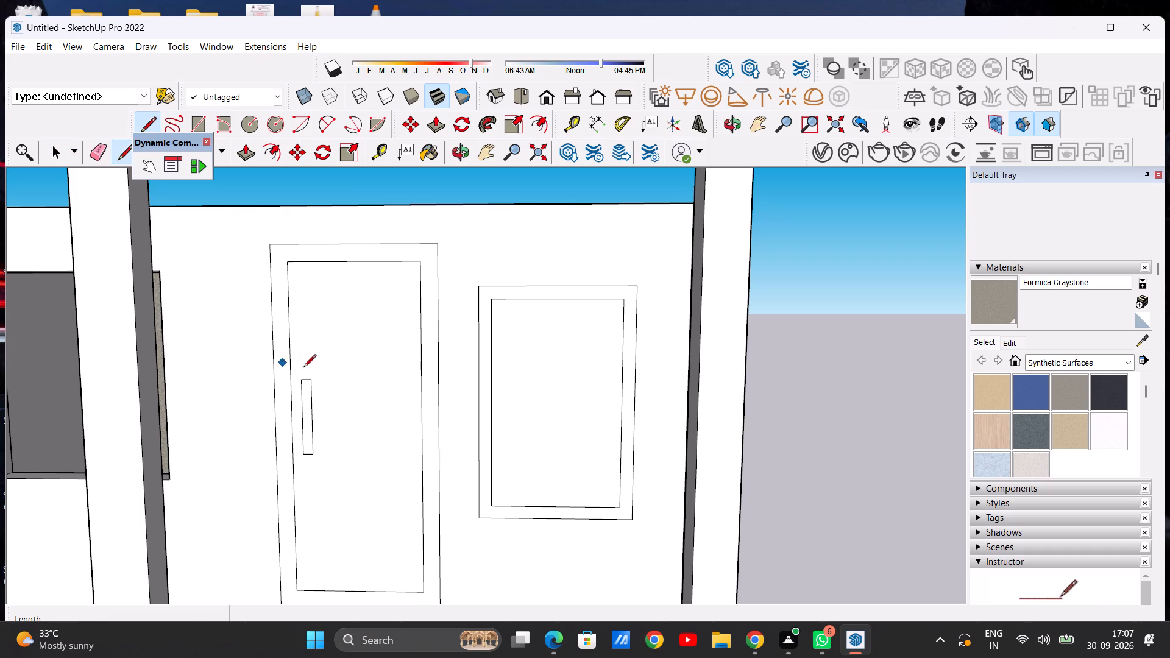
left_click(491, 331)
left_click(623, 329)
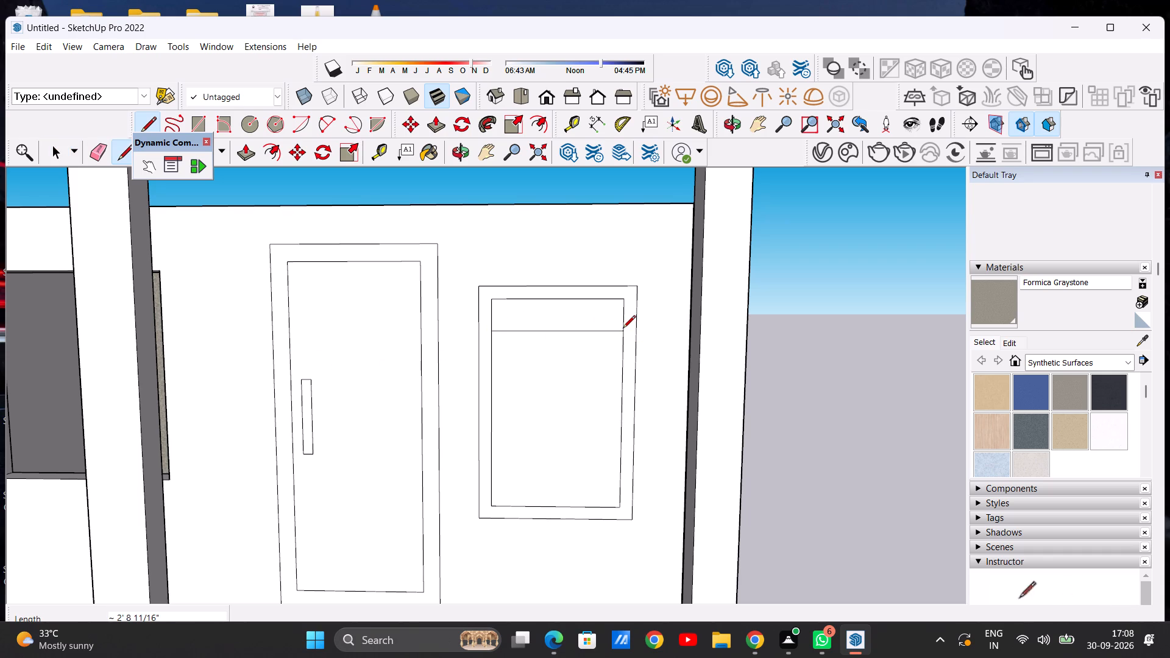
key("space")
Draw a circle of 2 3/8" radius in the window's upper band, near its door-side end.
scroll(356, 327, "down", 5)
scroll(492, 300, "up", 6)
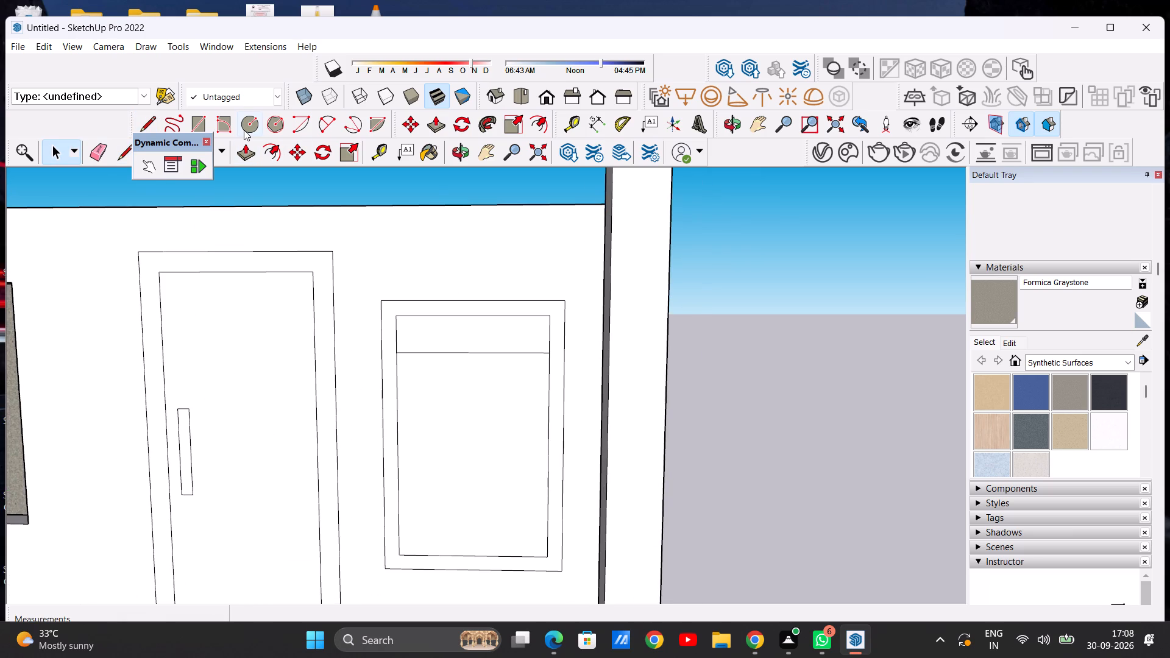
left_click(244, 130)
scroll(439, 335, "up", 8)
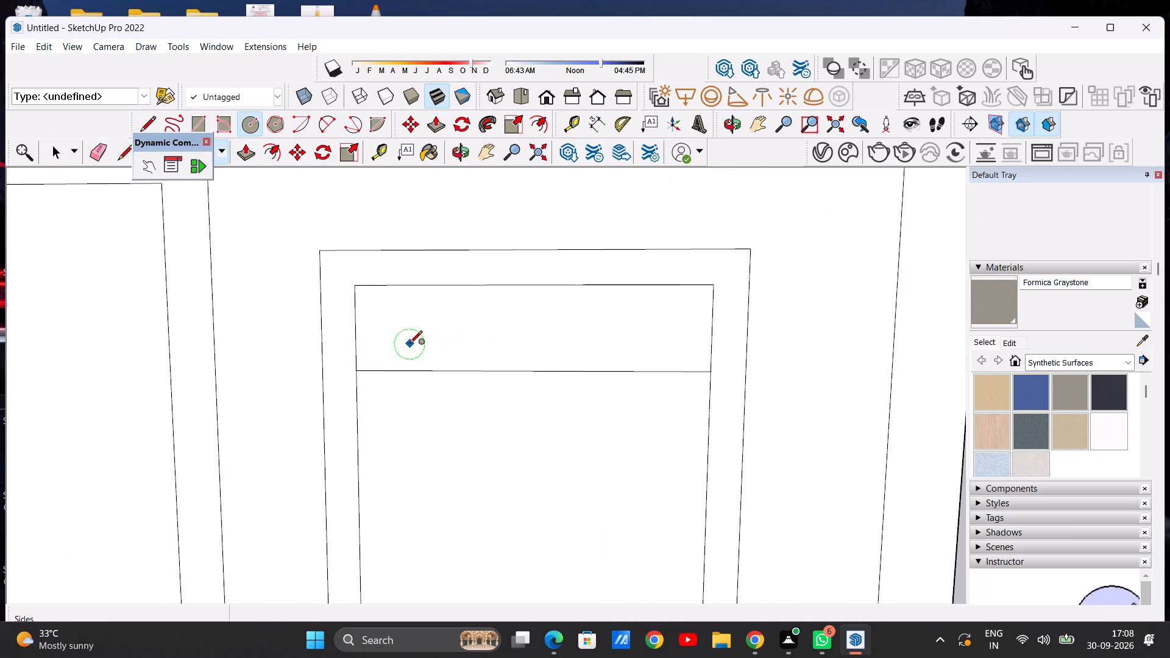
left_click(431, 325)
left_click(450, 308)
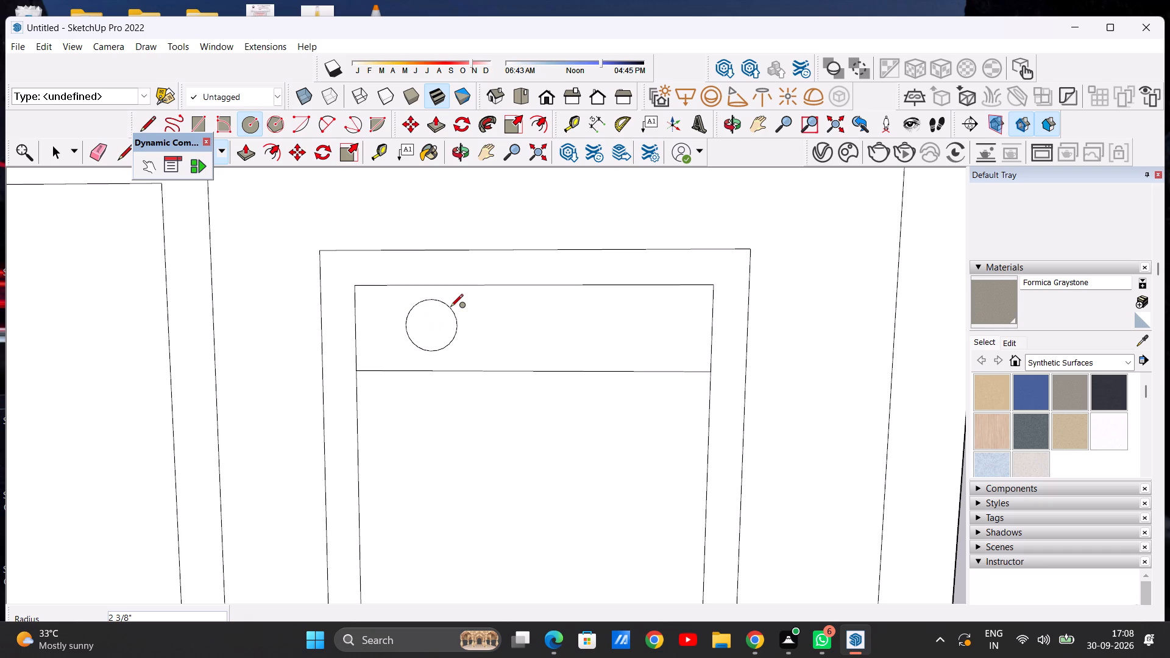
key("space")
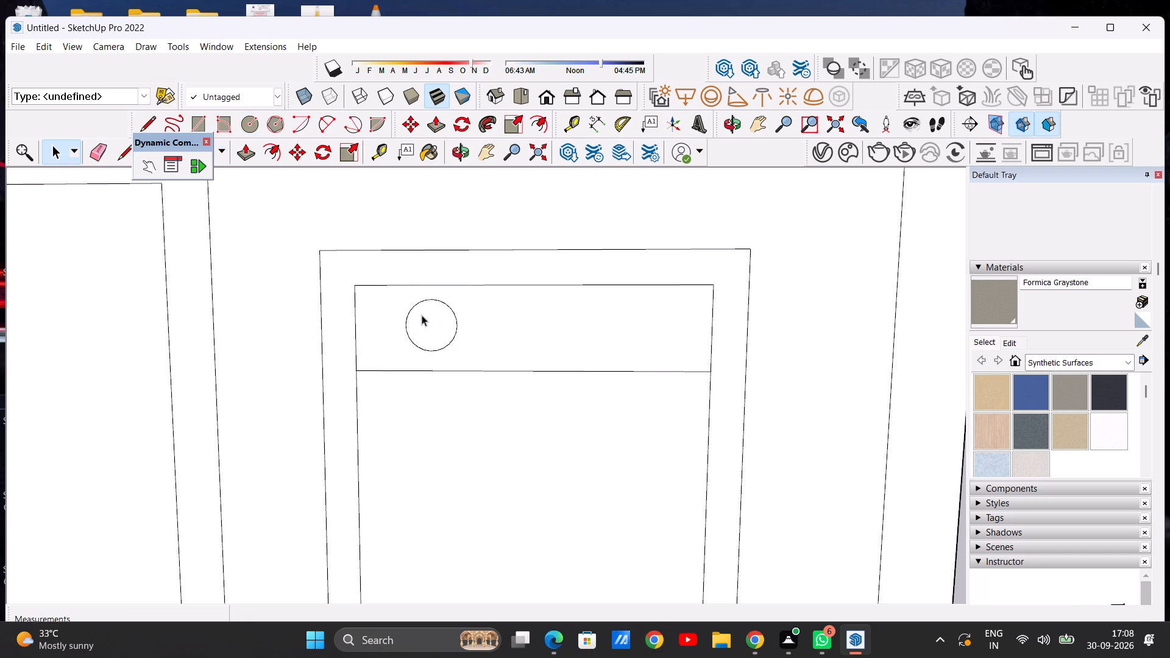
Copy the circle twice along the upper band, spacing the copies about 8" and 7" apart to make a row of three.
double_click(420, 322)
left_click(296, 154)
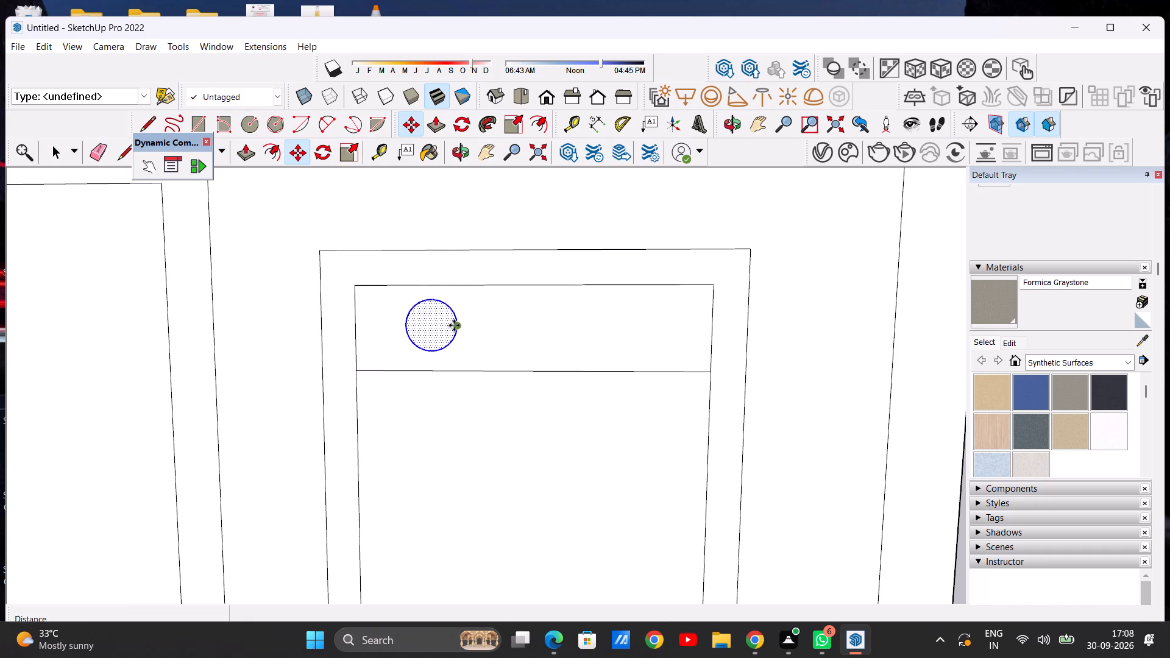
left_click(454, 326)
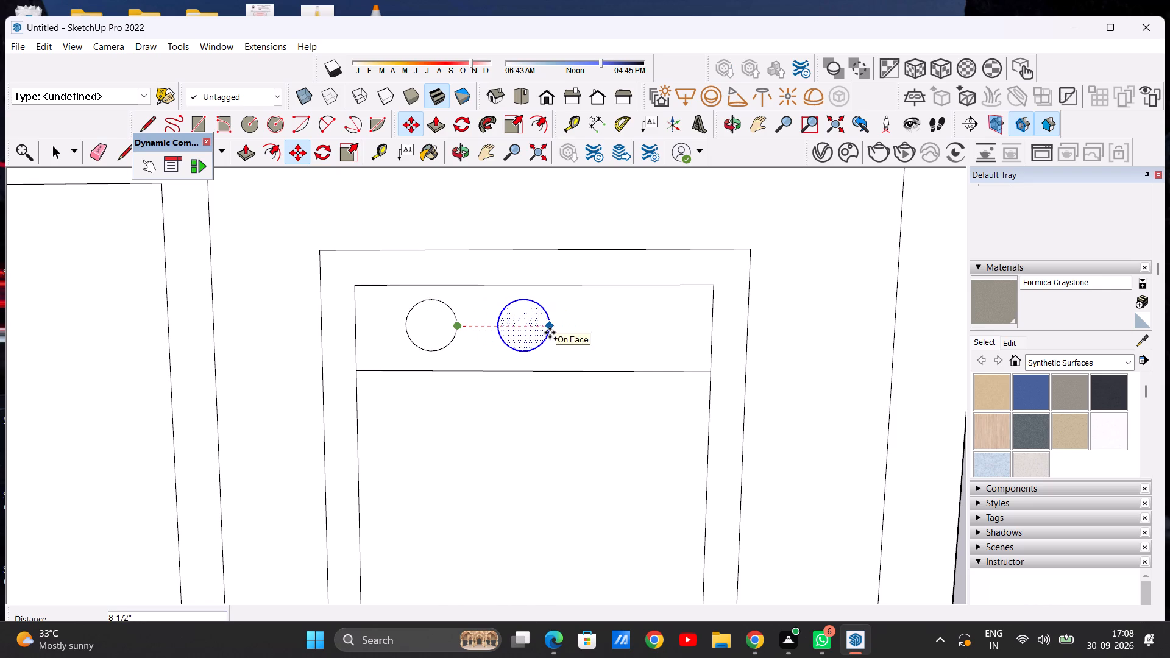
left_click(544, 331)
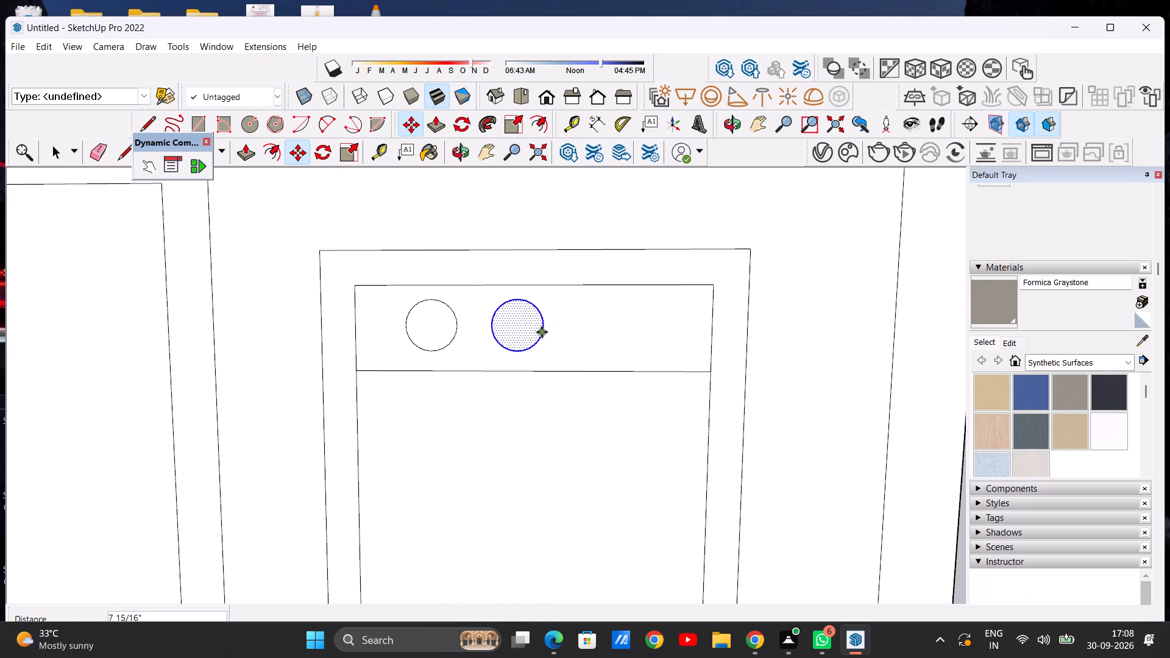
left_click(542, 332)
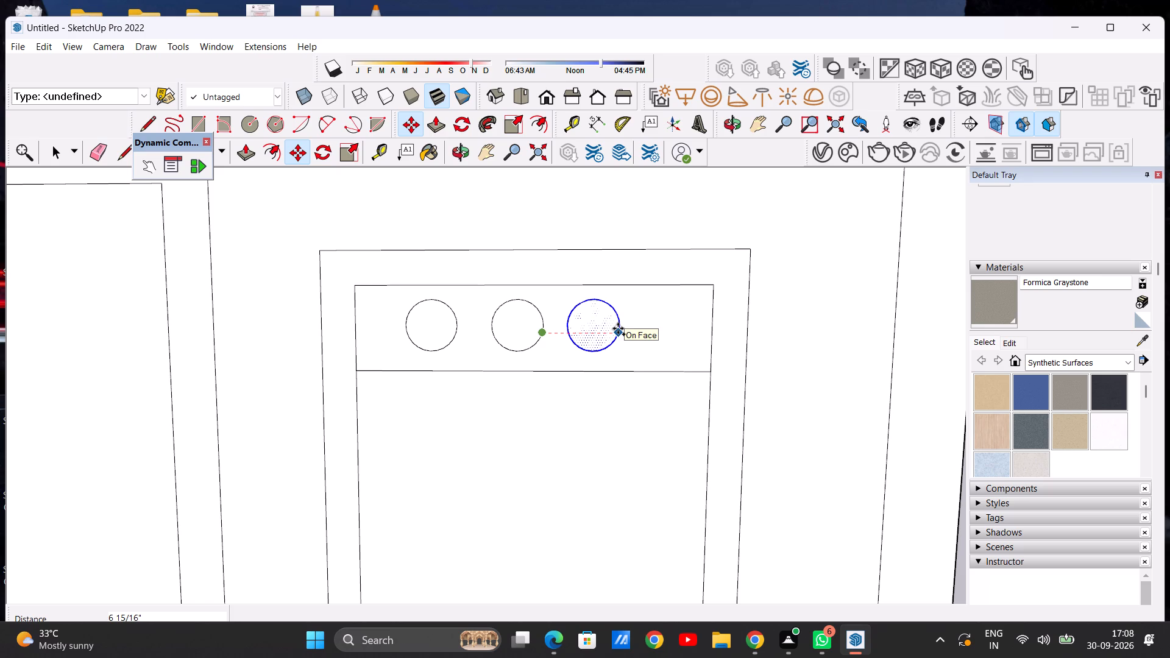
left_click(618, 328)
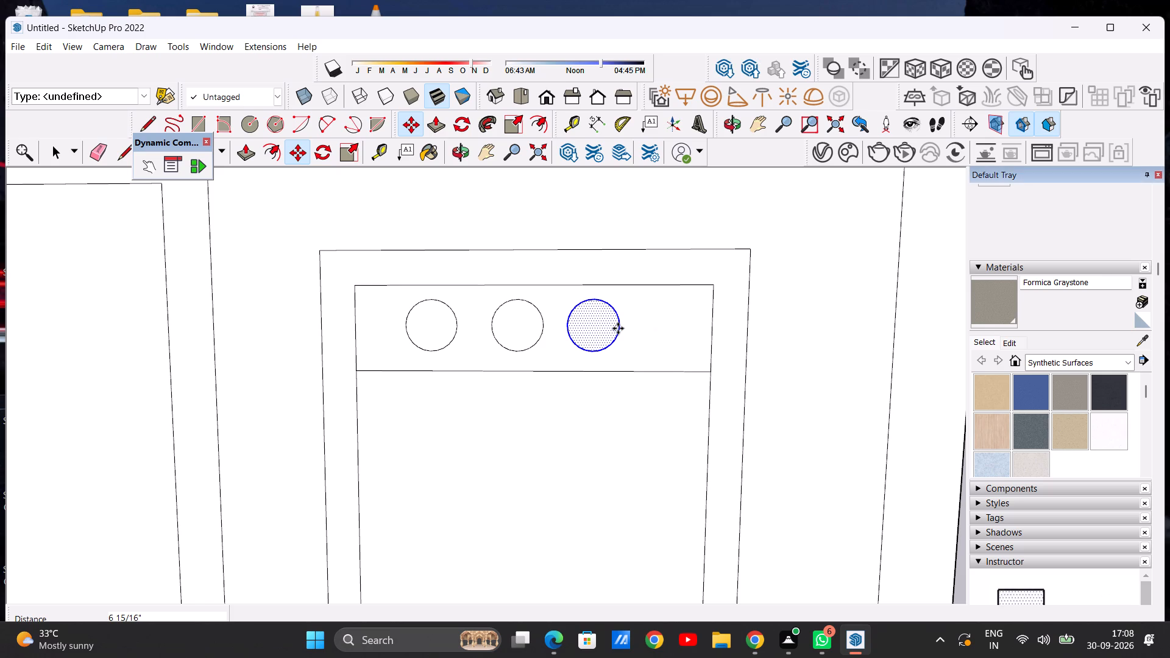
key("space")
scroll(618, 328, "down", 14)
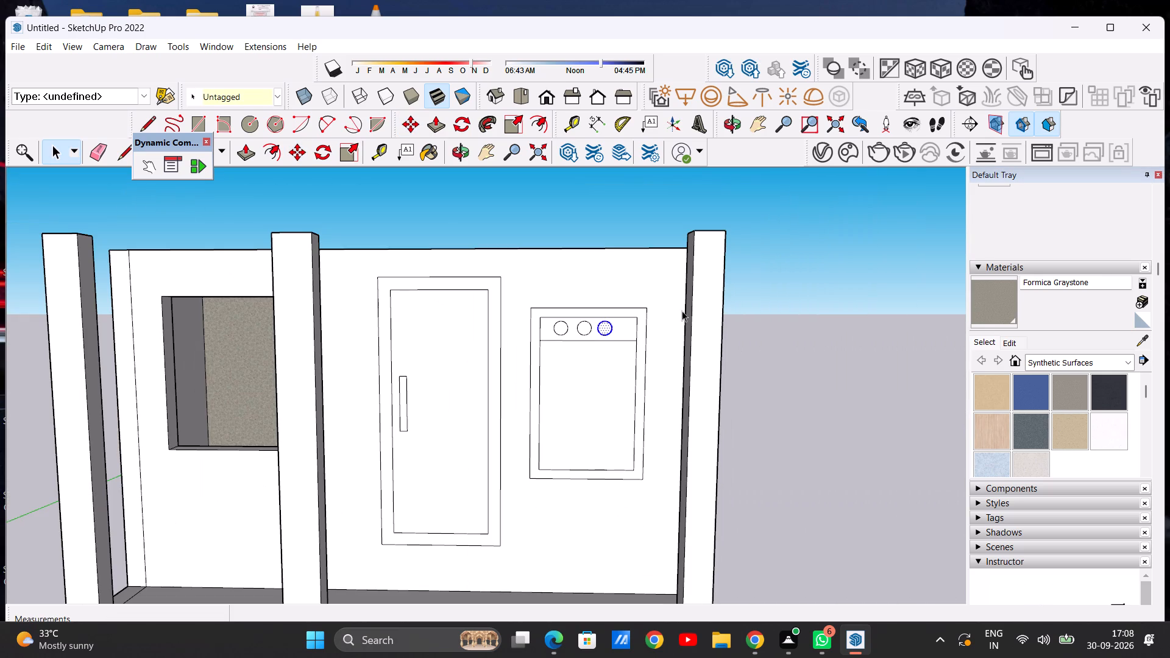
left_click(837, 320)
Offset each of the three circles in the window's upper band inward by about 7/8" to form rings.
scroll(603, 332, "up", 7)
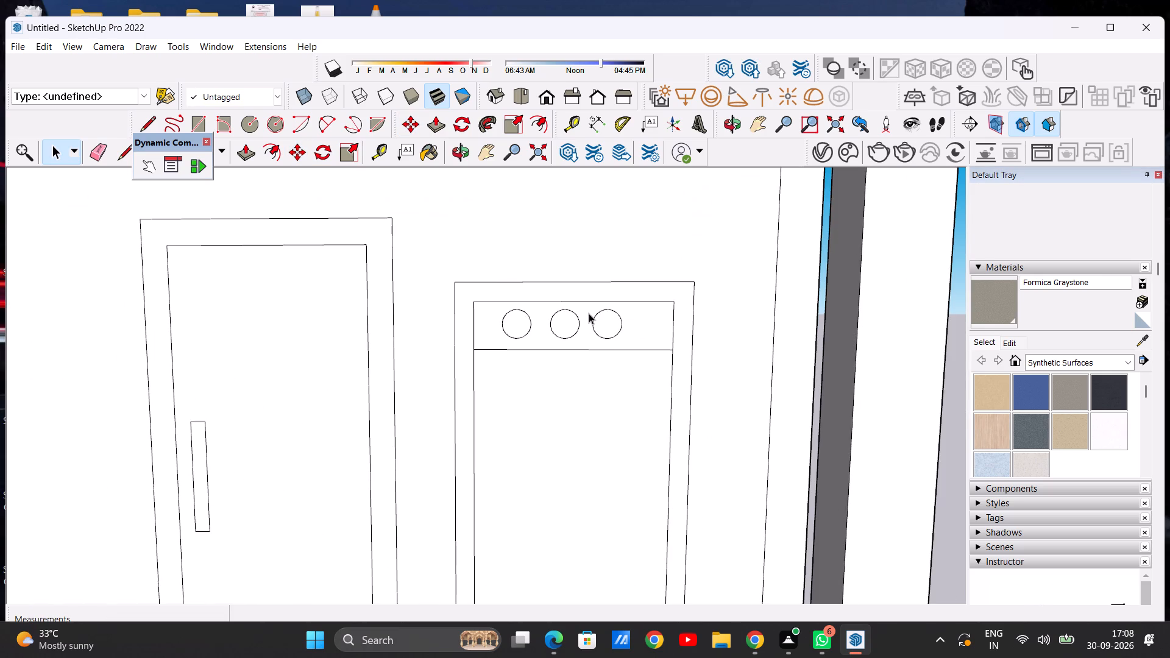
scroll(550, 328, "up", 5)
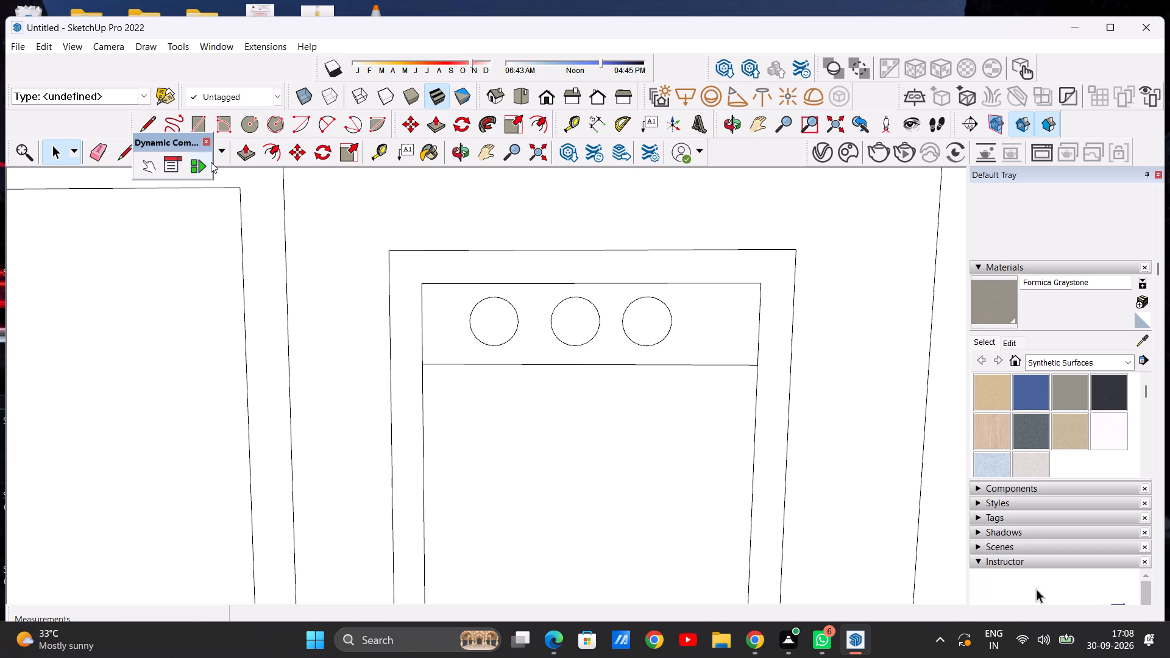
left_click(266, 156)
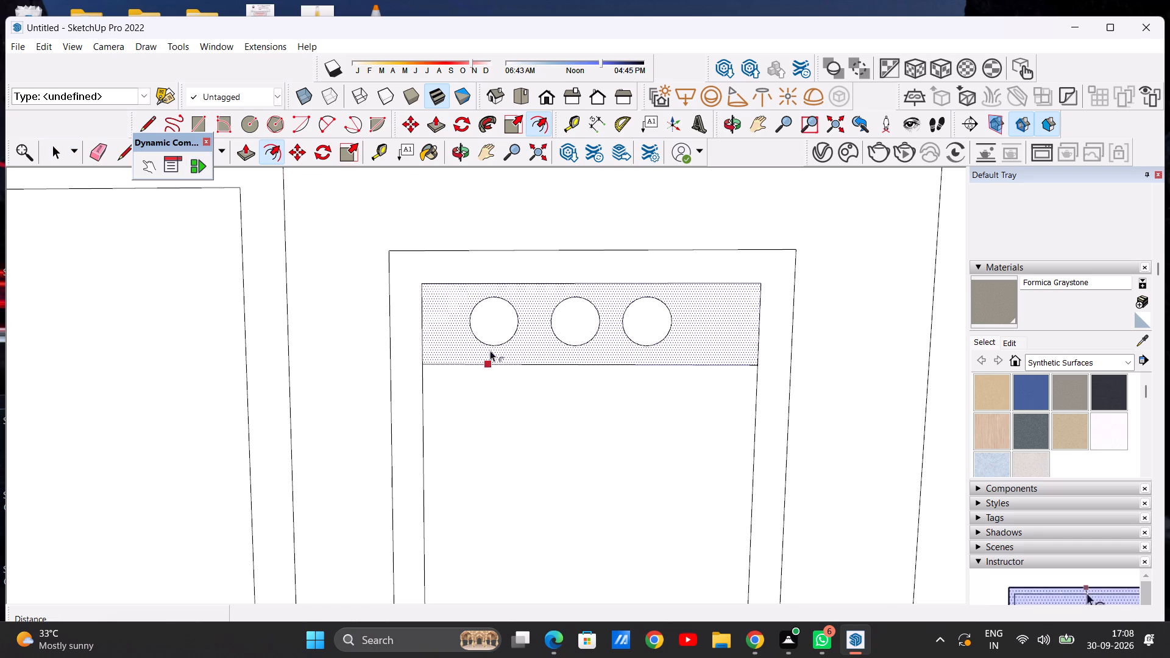
scroll(491, 344, "up", 9)
left_click(473, 242)
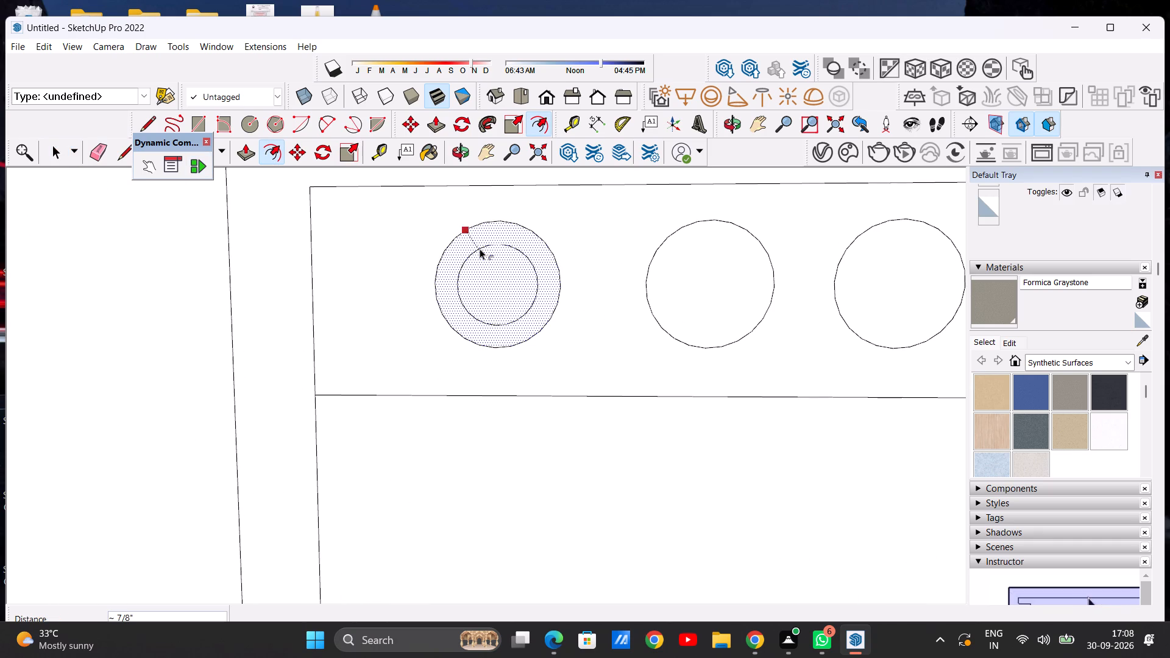
left_click(480, 249)
double_click(692, 291)
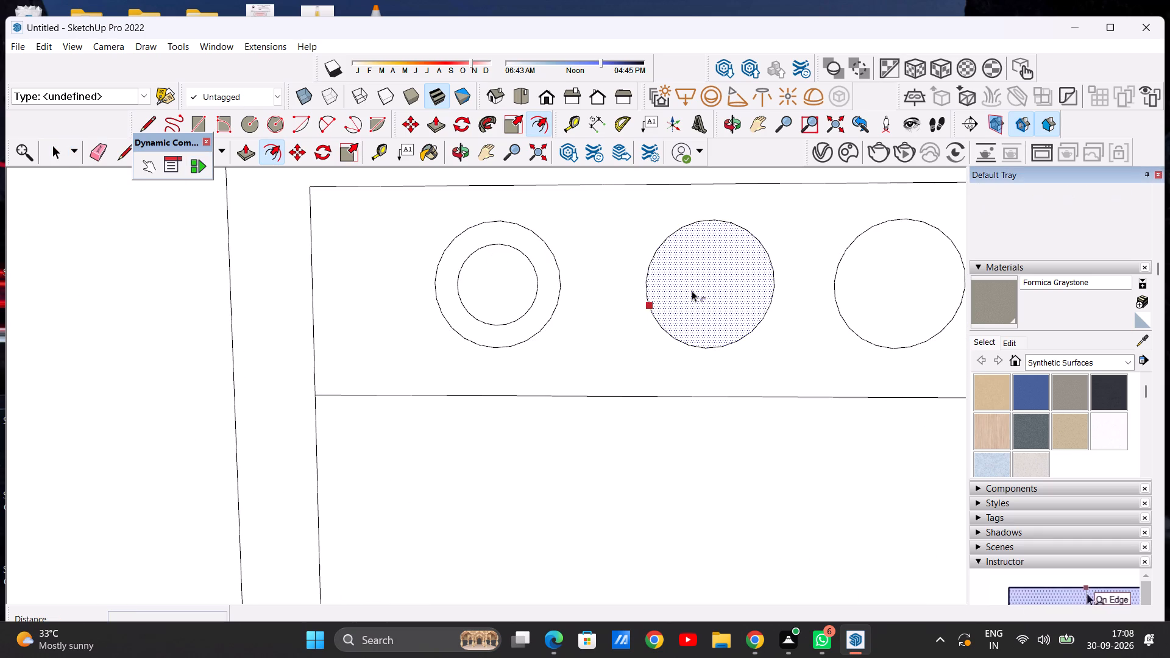
double_click(876, 283)
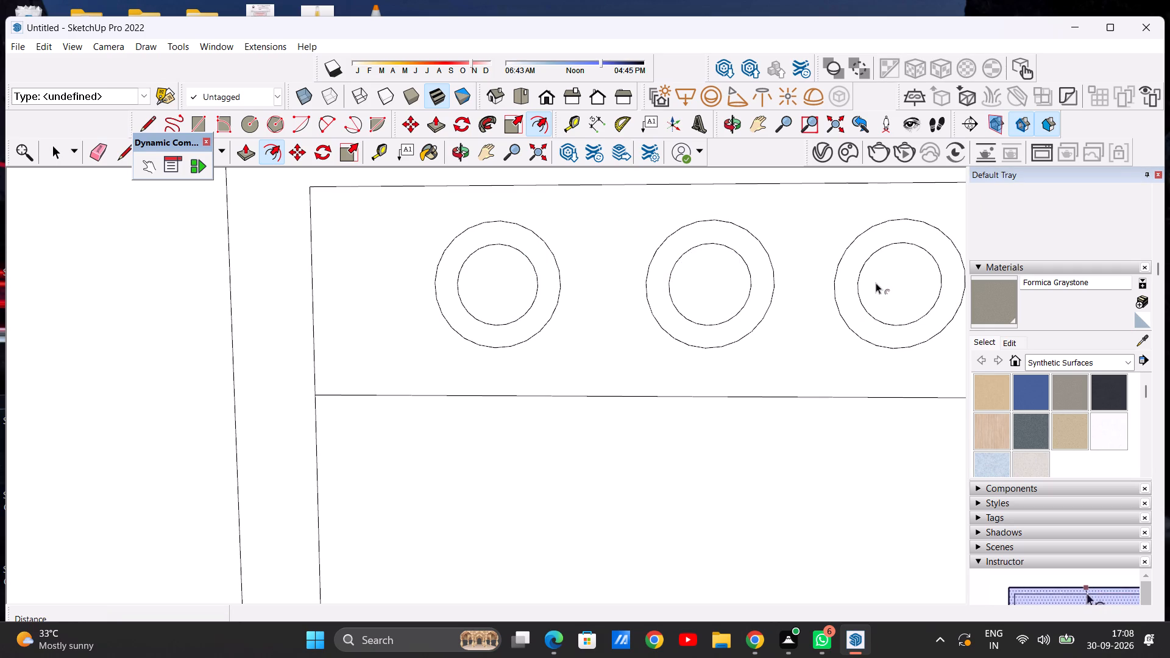
key("space")
scroll(720, 298, "down", 19)
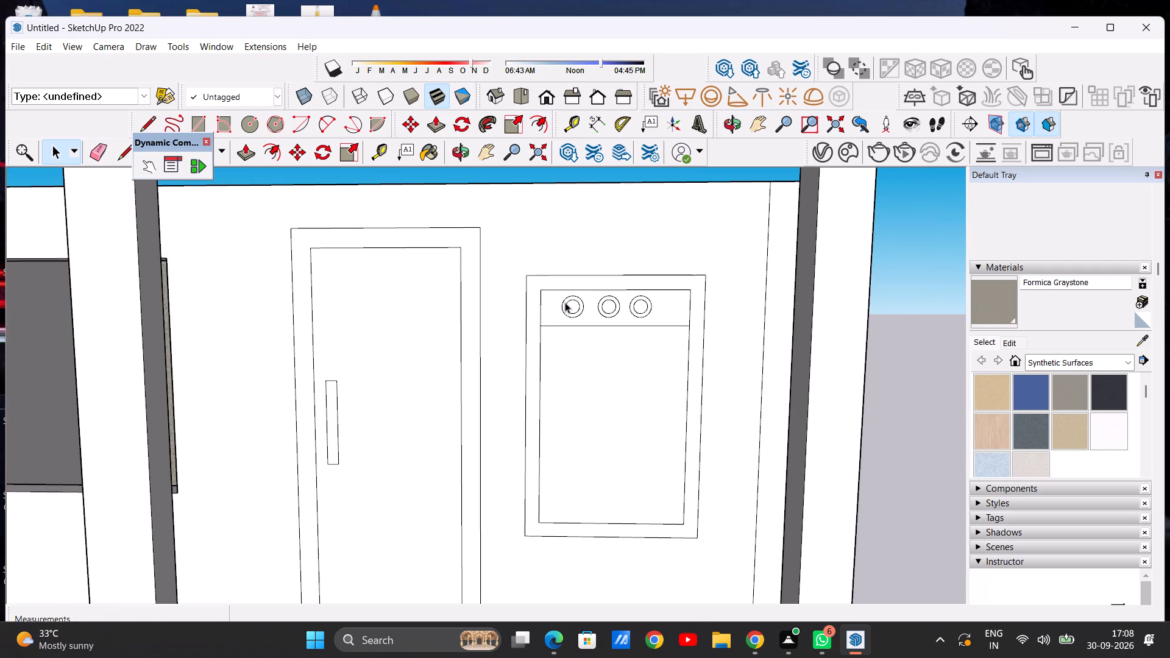
Paint the window's upper band and the inner discs of its three rings with Formica Laminate Dark.
scroll(565, 302, "up", 3)
scroll(566, 303, "down", 5)
scroll(600, 346, "up", 1)
scroll(584, 339, "down", 2)
scroll(616, 316, "up", 5)
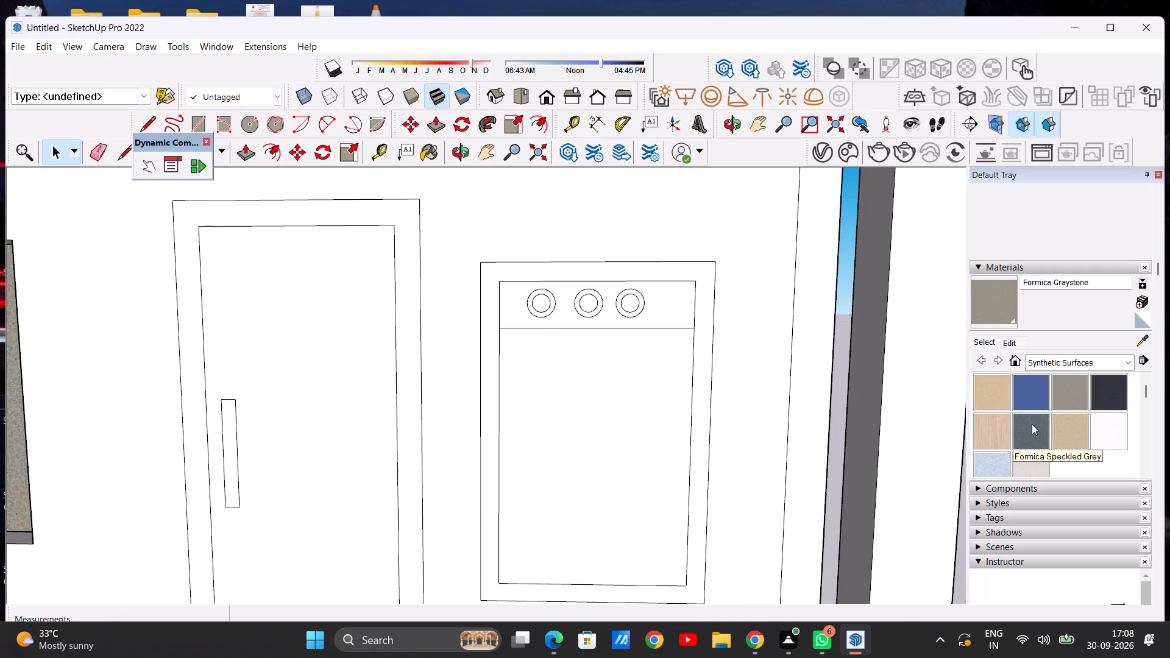
left_click(1104, 387)
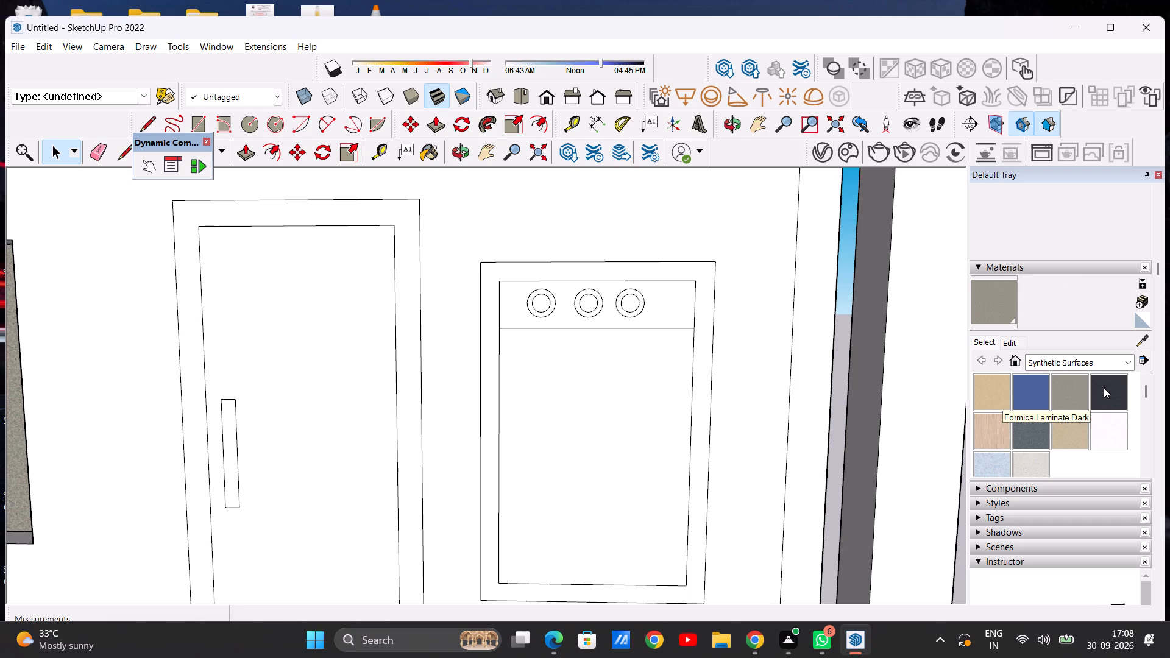
left_click(516, 310)
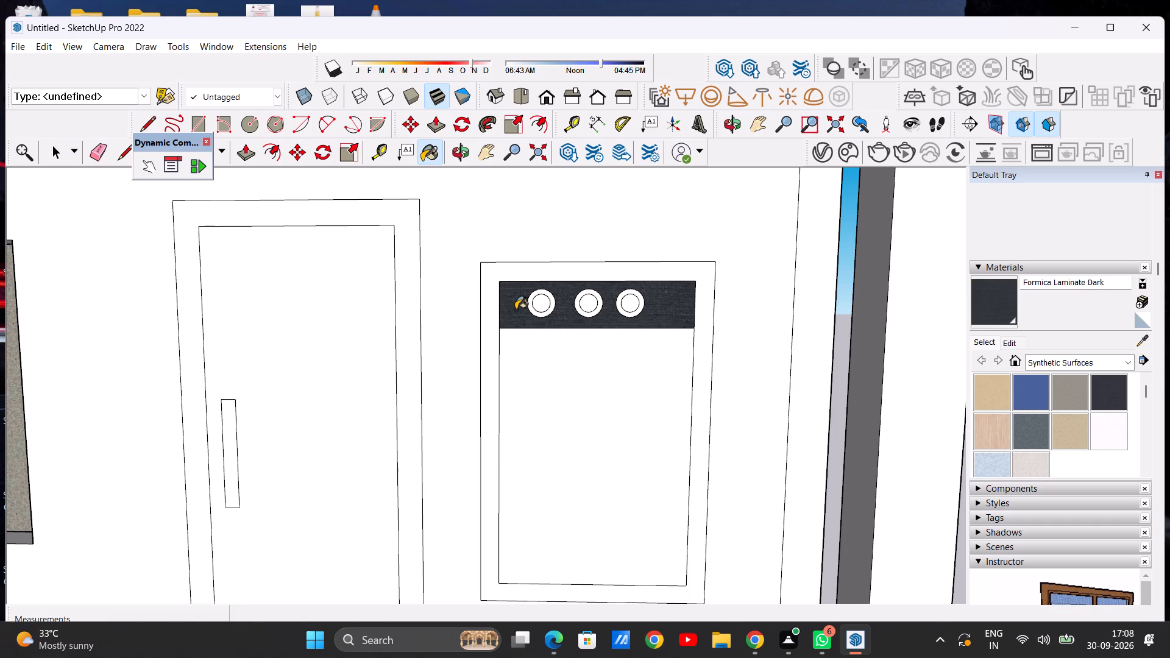
scroll(550, 306, "up", 6)
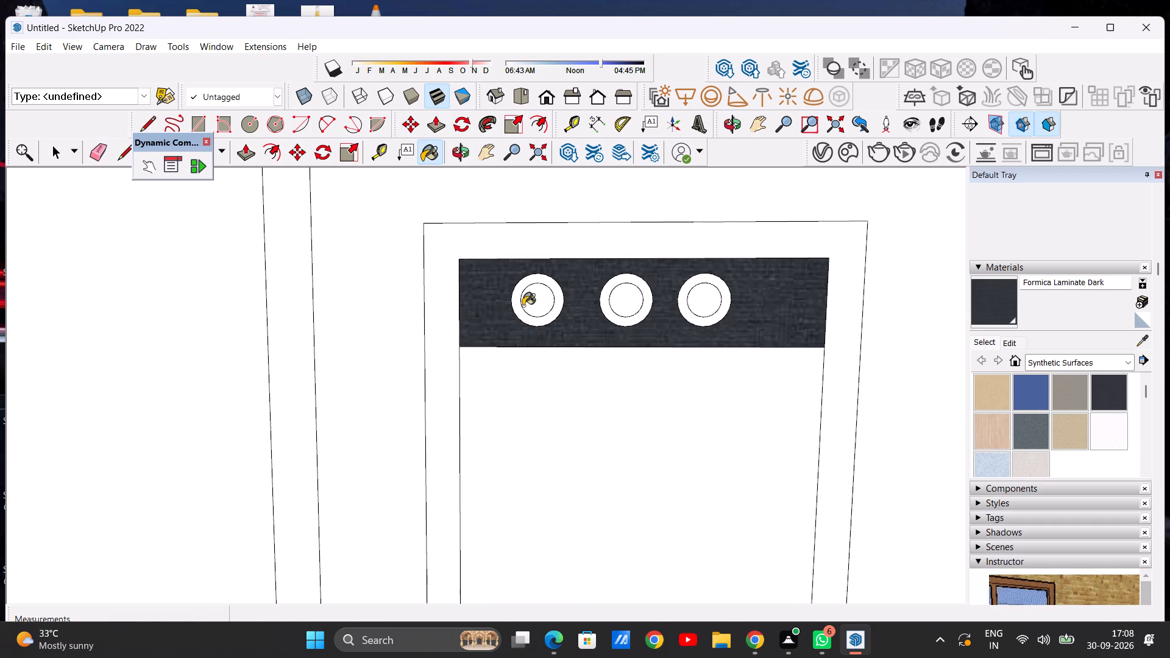
left_click(537, 306)
left_click(623, 305)
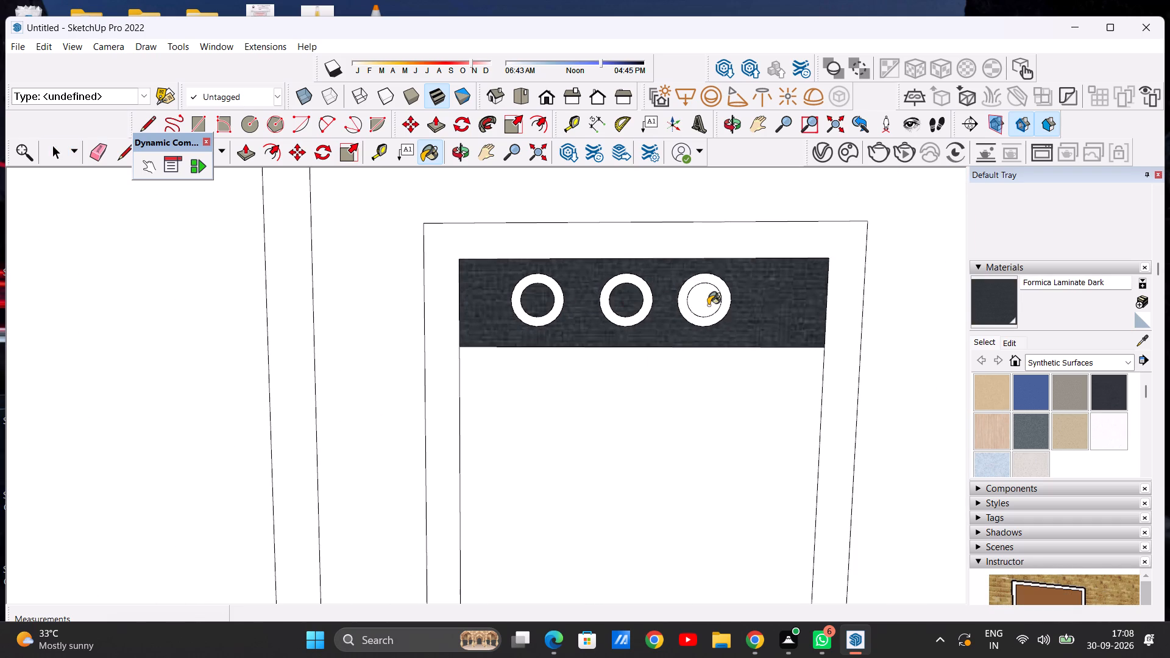
left_click(714, 303)
key("space")
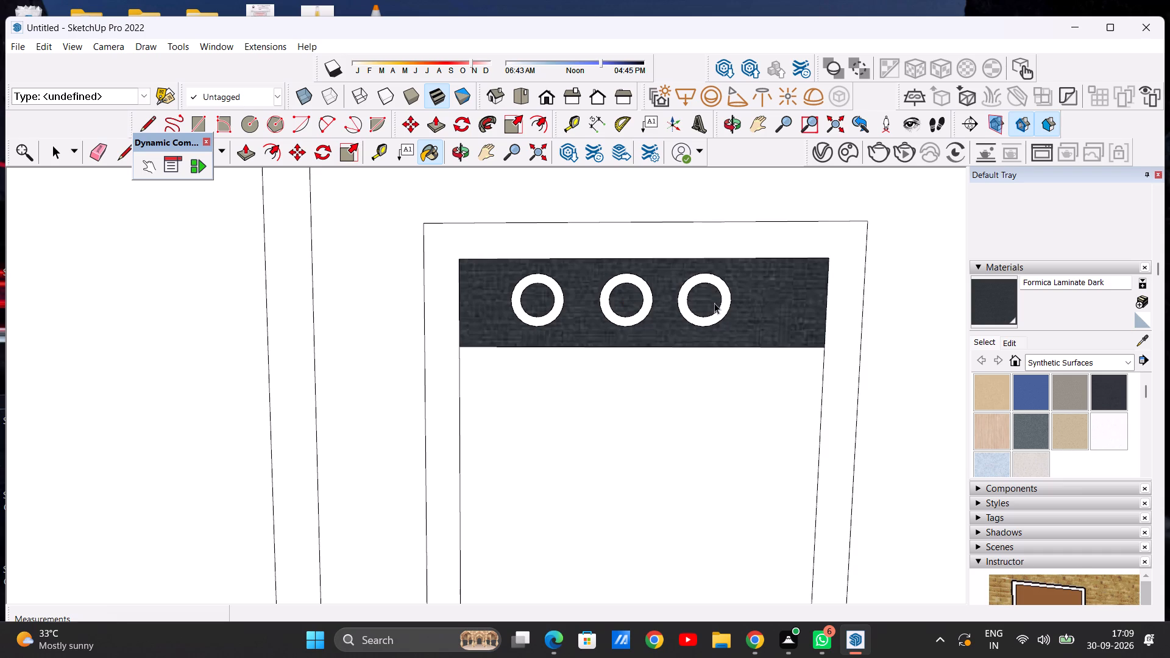
Draw two vertical lines about 3'8 13/16" long down the window's lower panel to form a narrow central mullion.
scroll(670, 317, "down", 17)
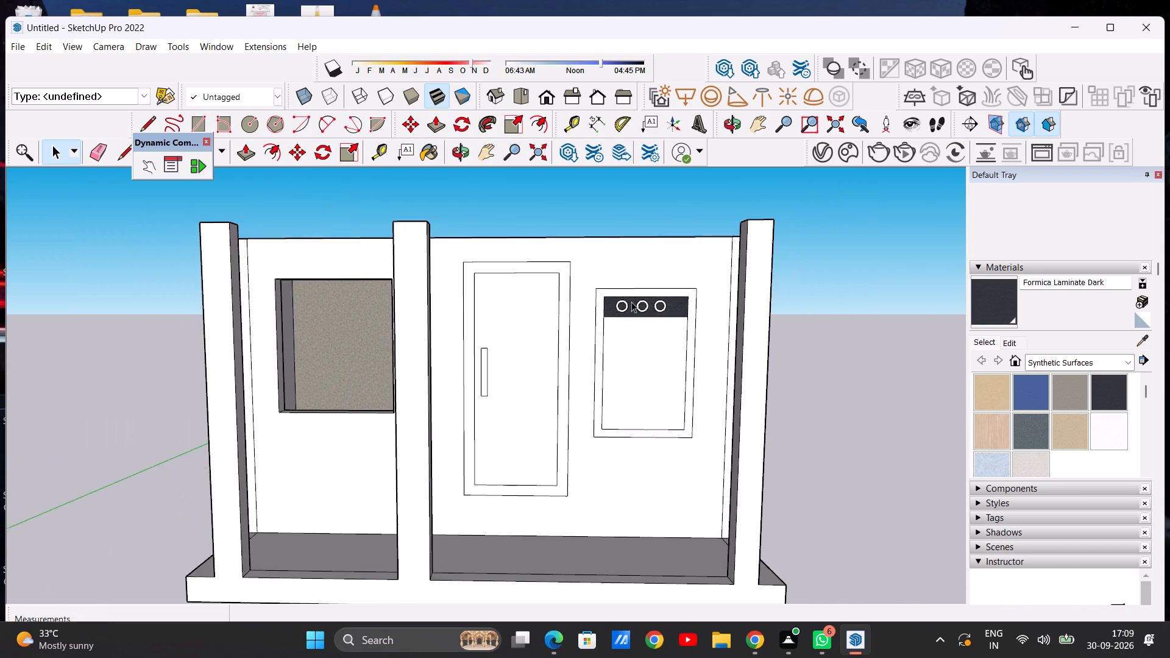
scroll(631, 302, "down", 2)
scroll(680, 369, "up", 7)
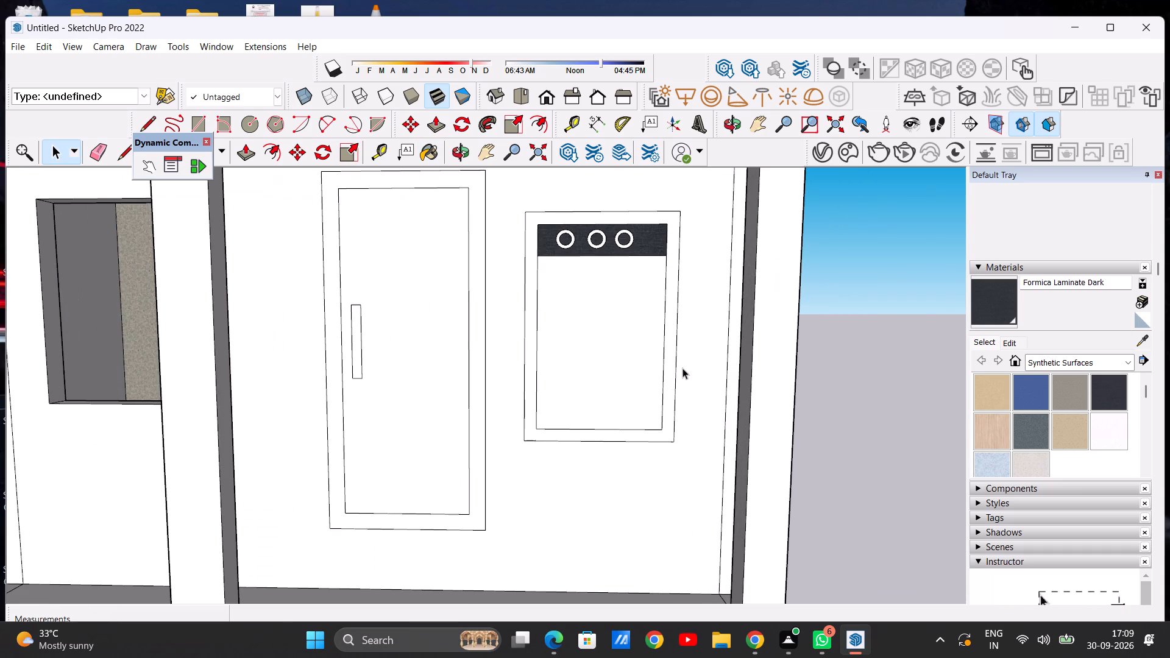
scroll(637, 357, "up", 4)
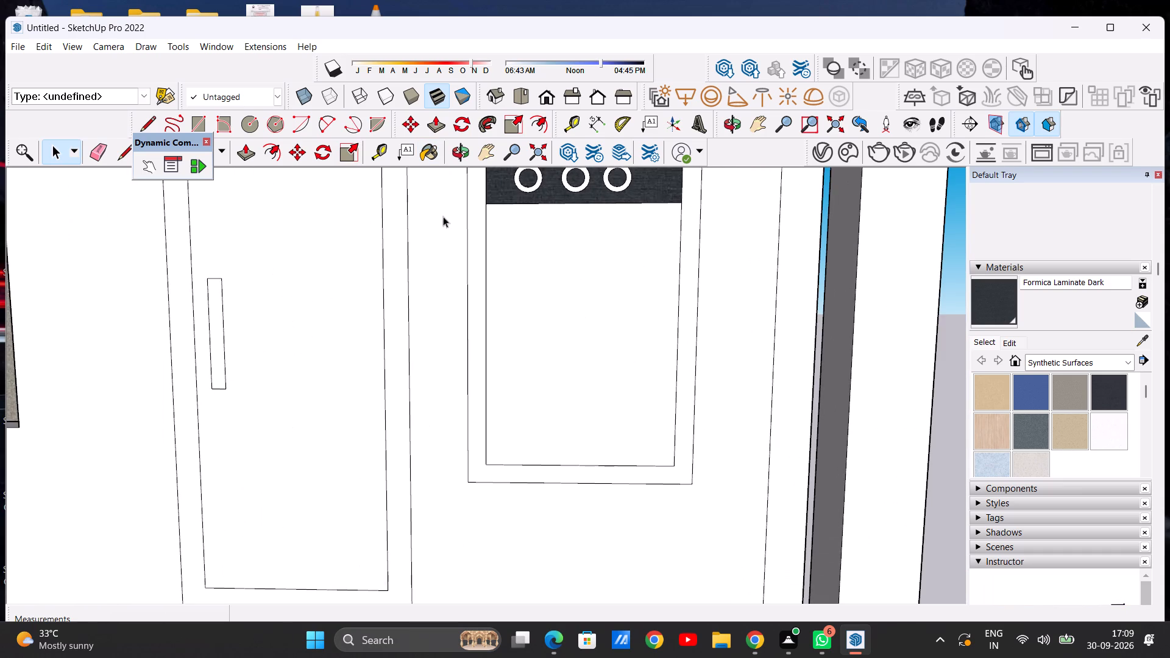
left_click(146, 122)
scroll(601, 328, "down", 6)
scroll(580, 289, "up", 9)
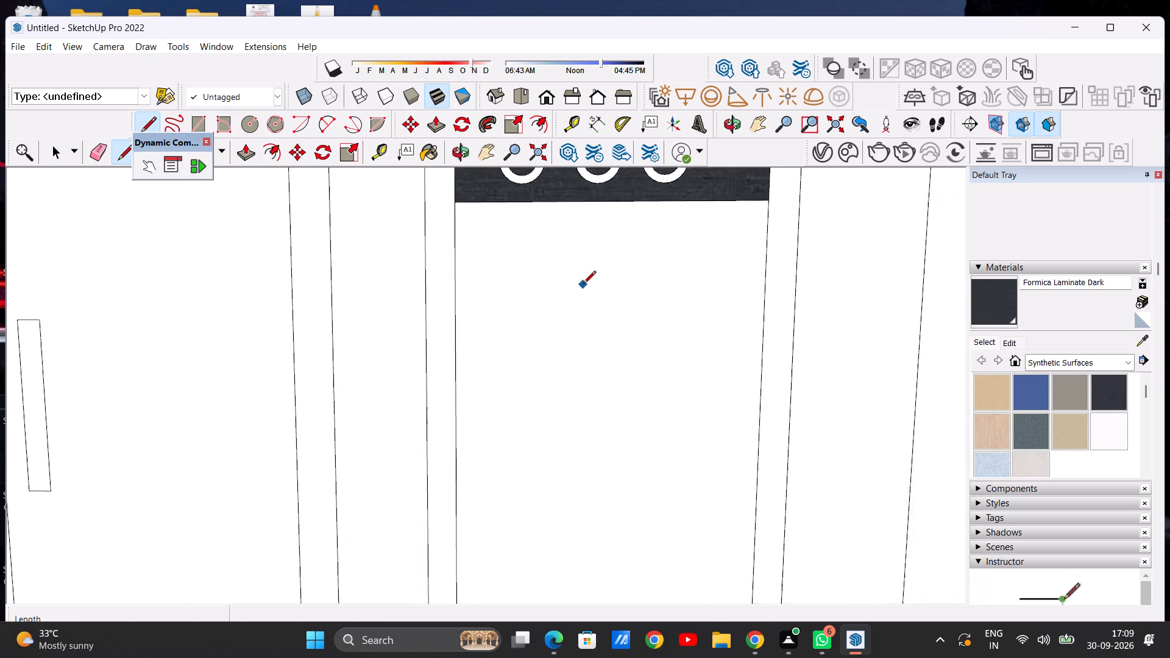
scroll(583, 285, "up", 2)
scroll(571, 309, "down", 5)
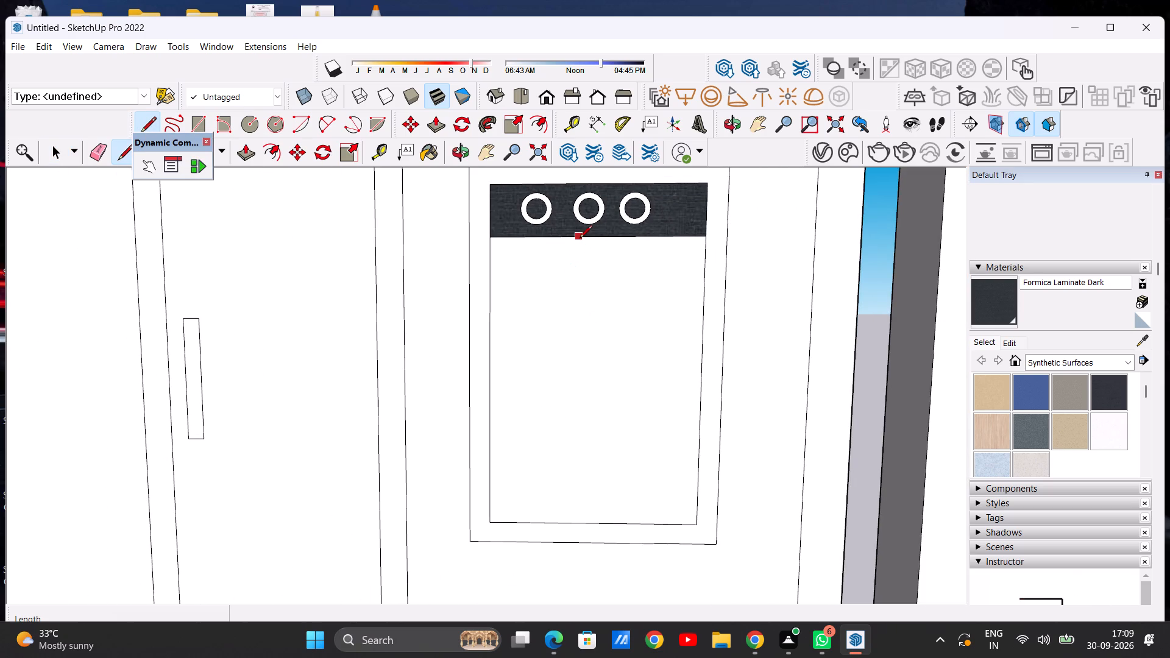
left_click(581, 239)
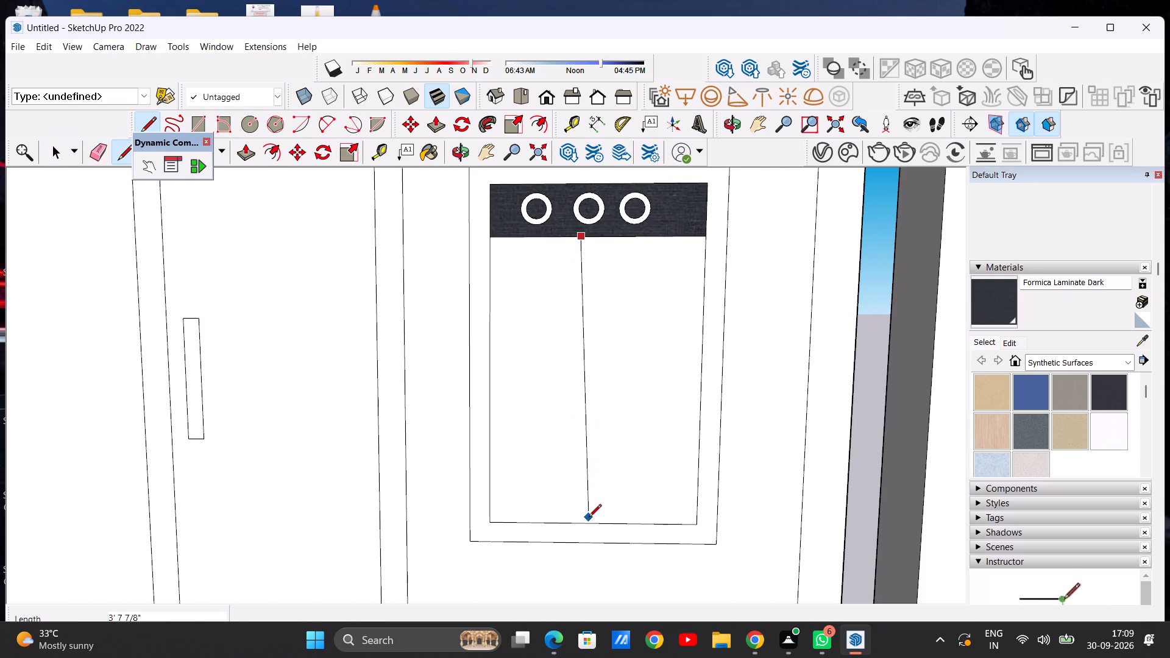
left_click(580, 521)
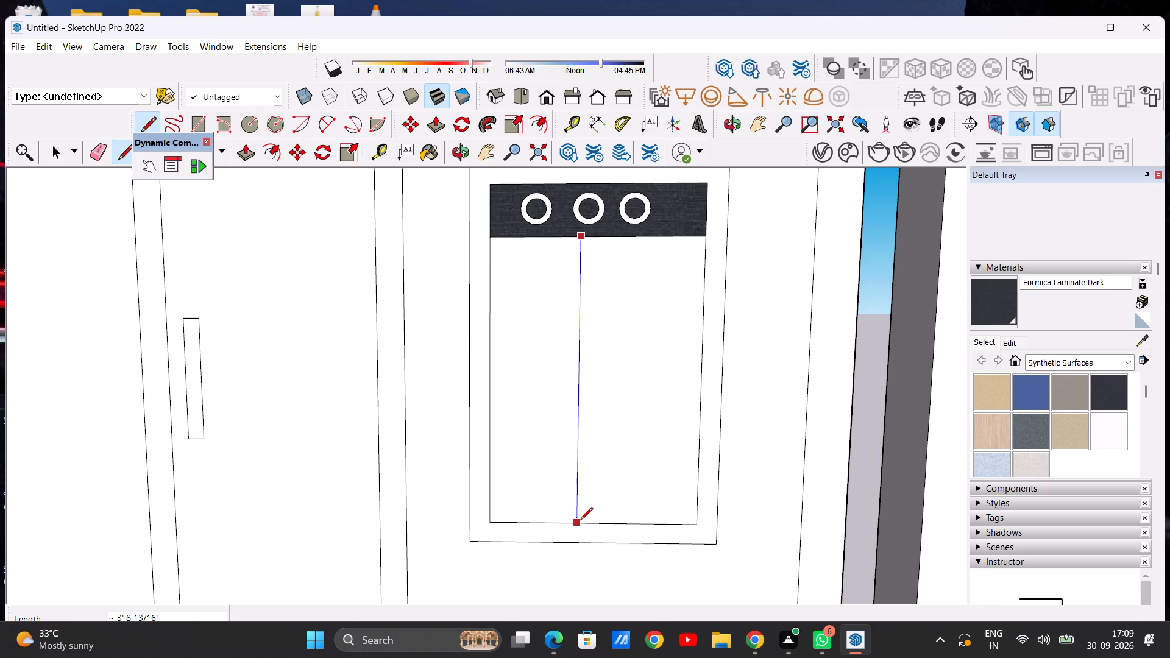
left_click(606, 239)
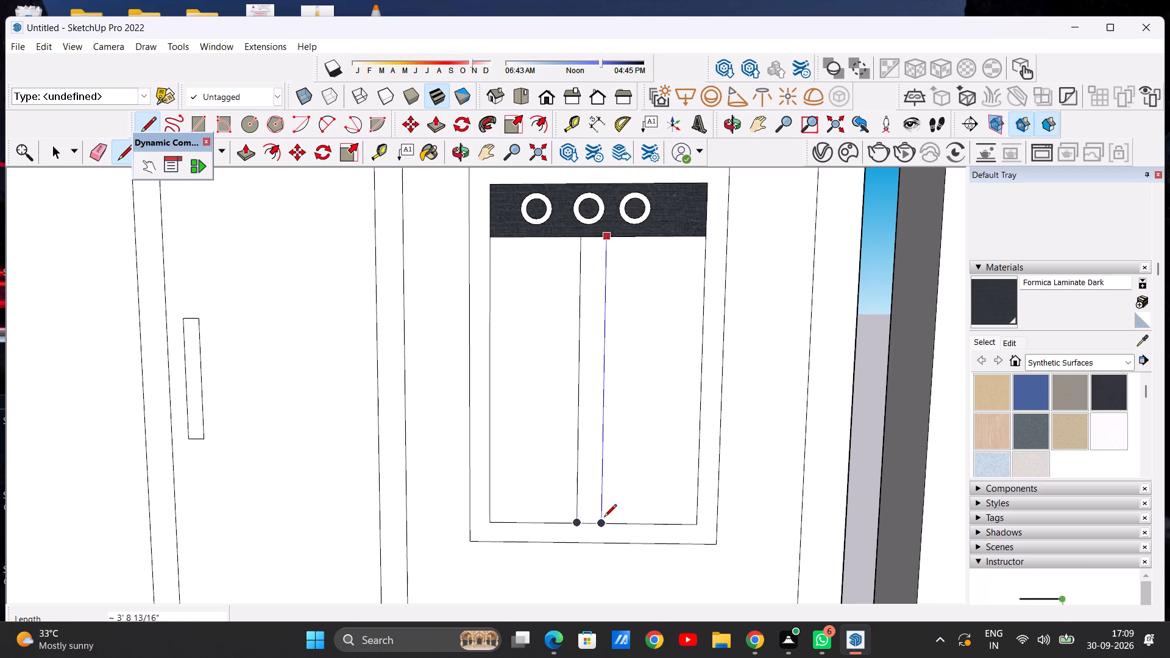
left_click(603, 523)
key("space")
scroll(576, 476, "down", 4)
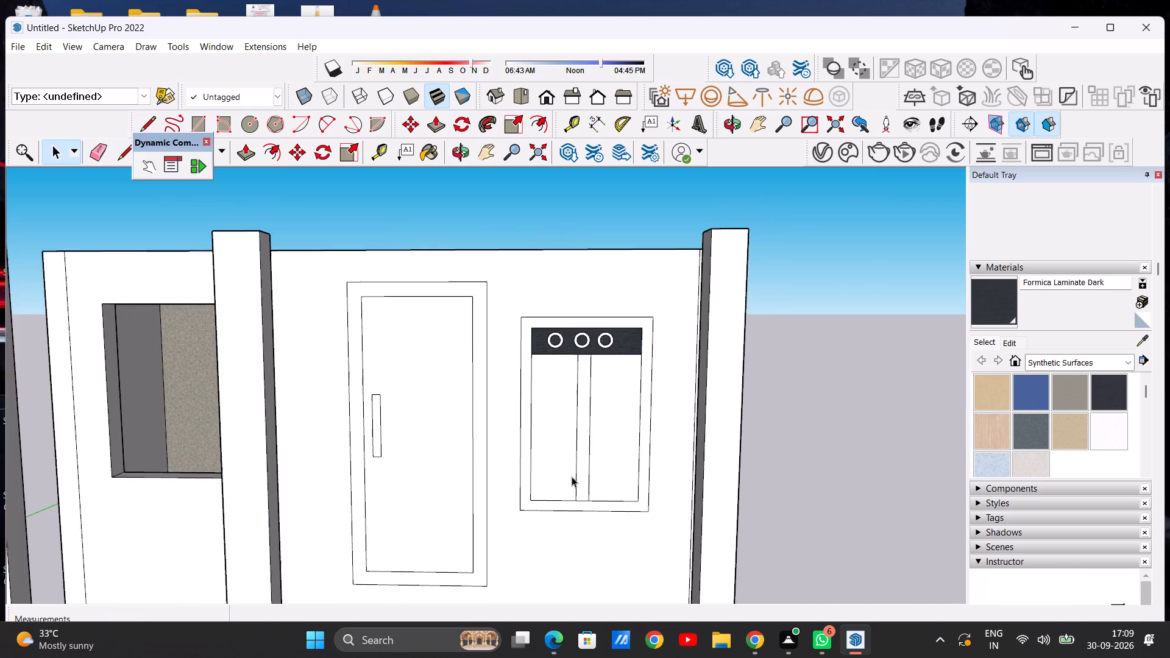
Paint the window's outer frame and central mullion with Wood Veneer 01 from the Wood materials.
scroll(572, 476, "down", 11)
scroll(393, 442, "up", 3)
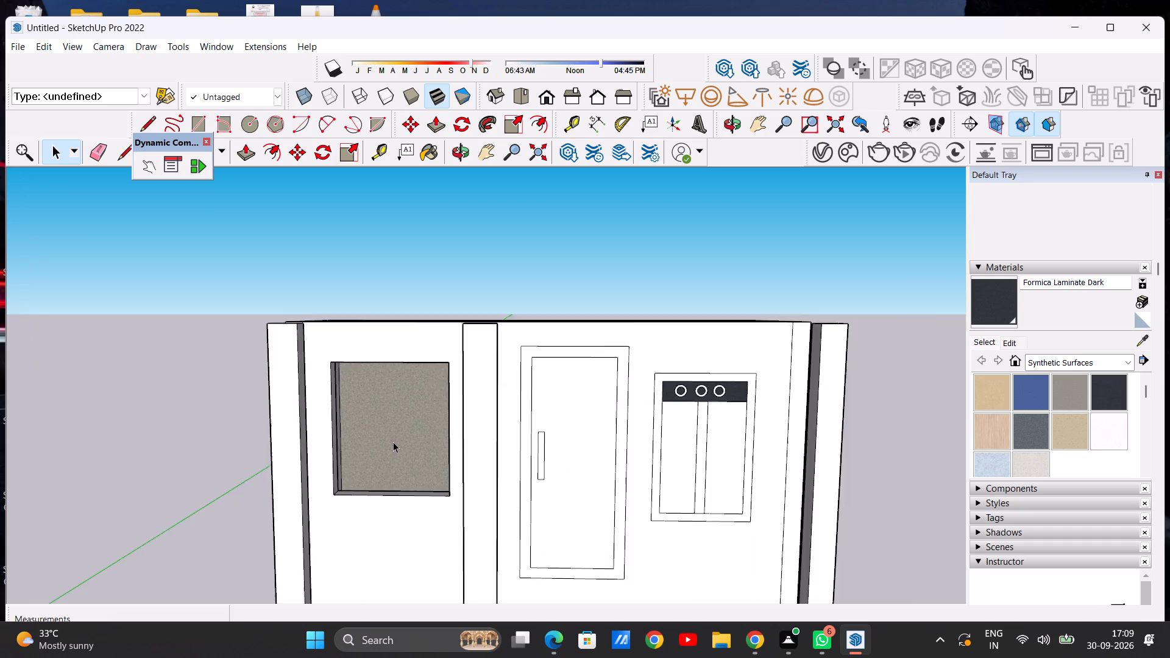
scroll(393, 442, "up", 3)
scroll(603, 413, "down", 4)
scroll(513, 403, "down", 4)
scroll(679, 442, "up", 4)
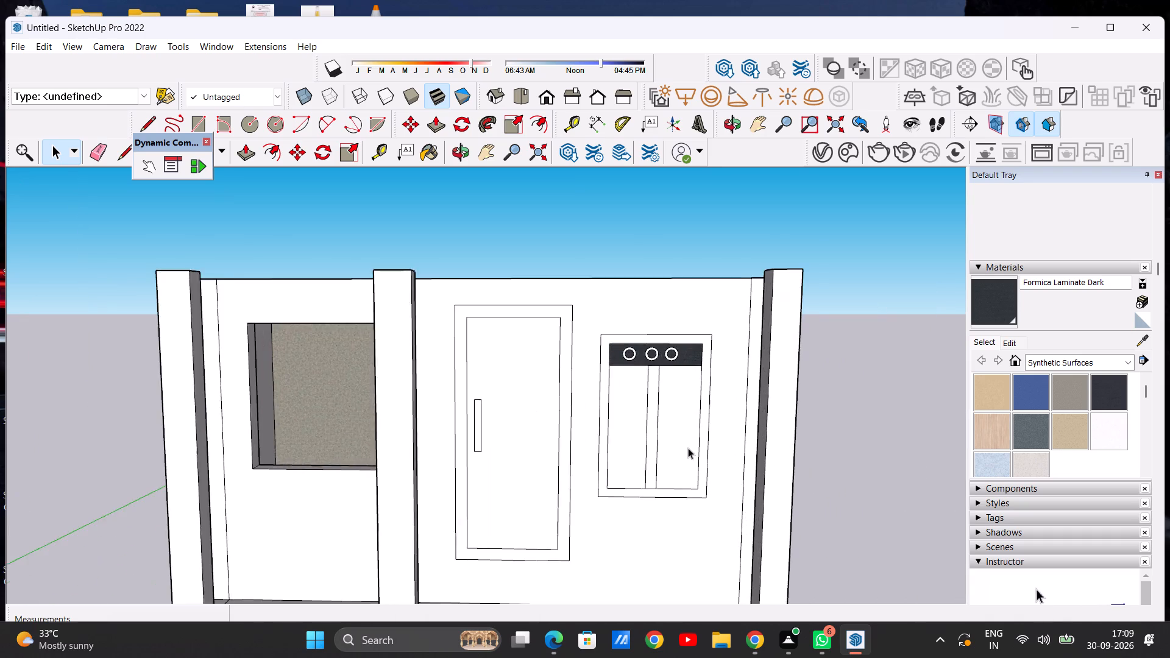
scroll(688, 448, "up", 2)
scroll(602, 426, "down", 3)
scroll(676, 430, "up", 5)
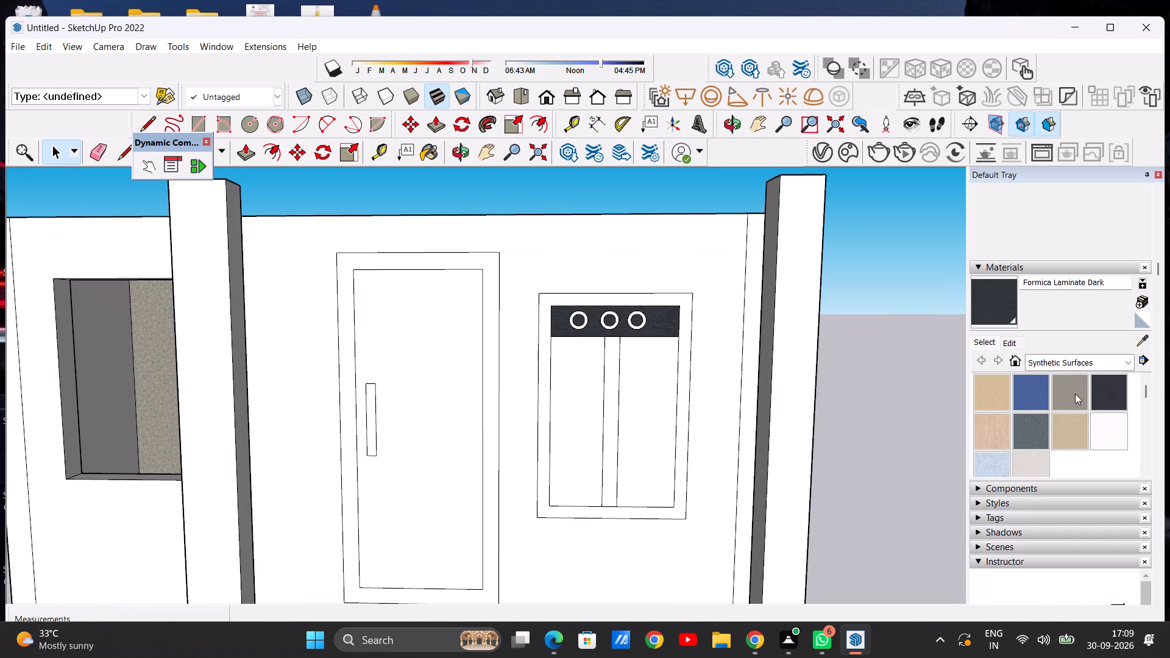
left_click(1121, 366)
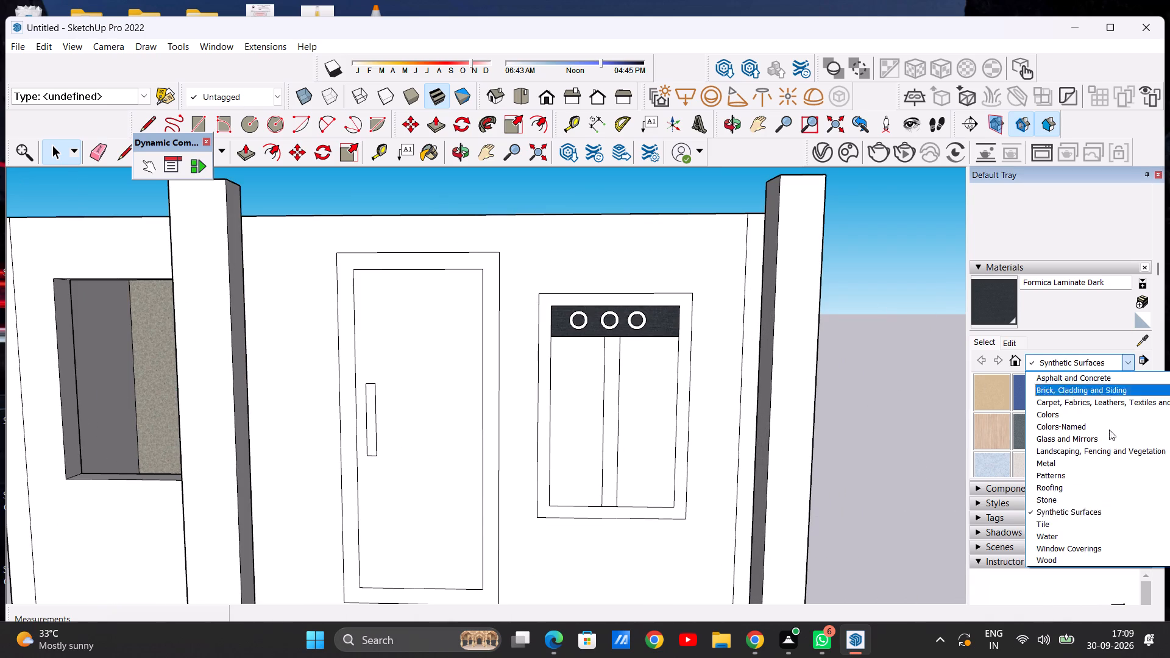
left_click(1053, 560)
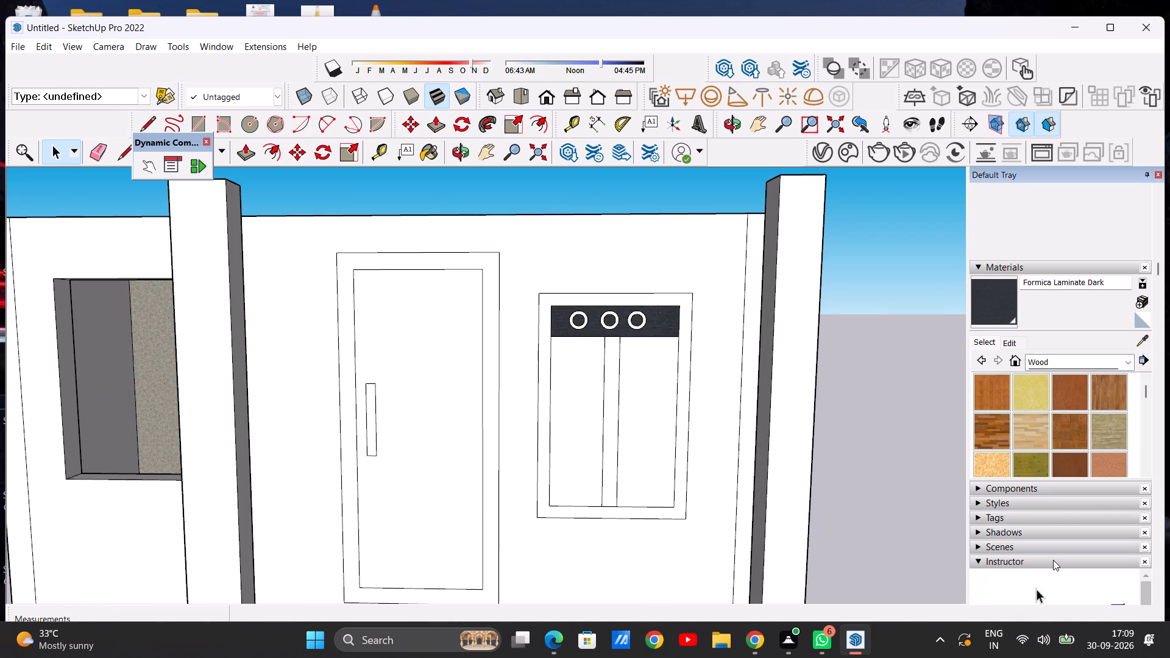
left_click(1076, 460)
scroll(687, 470, "up", 6)
left_click(680, 470)
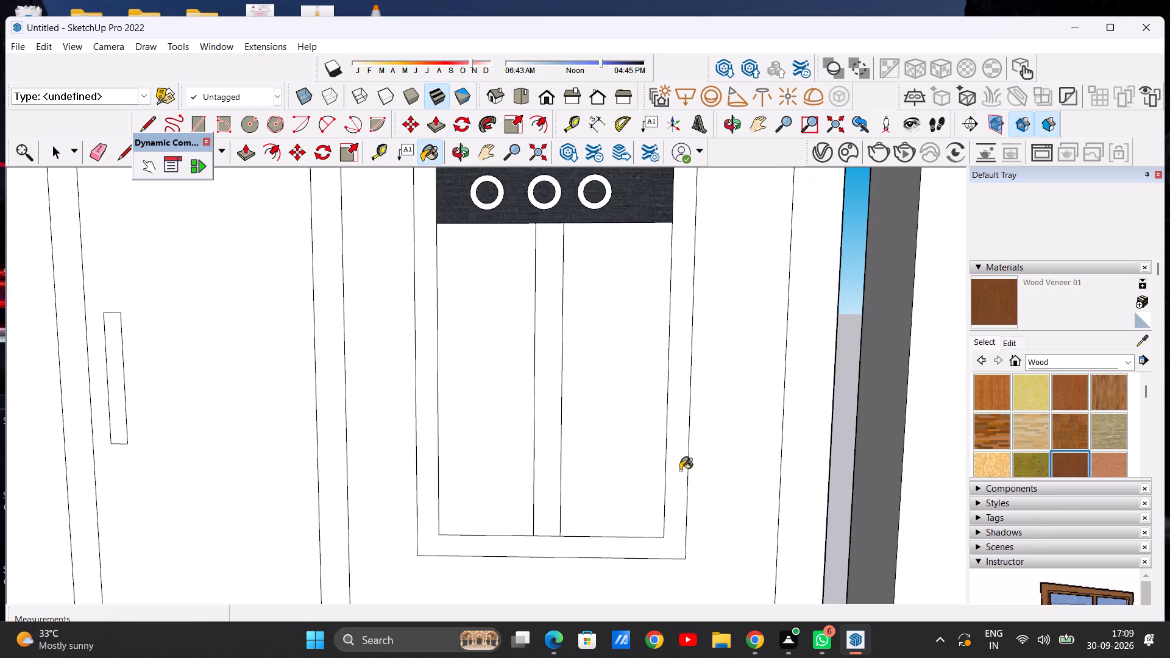
left_click(553, 473)
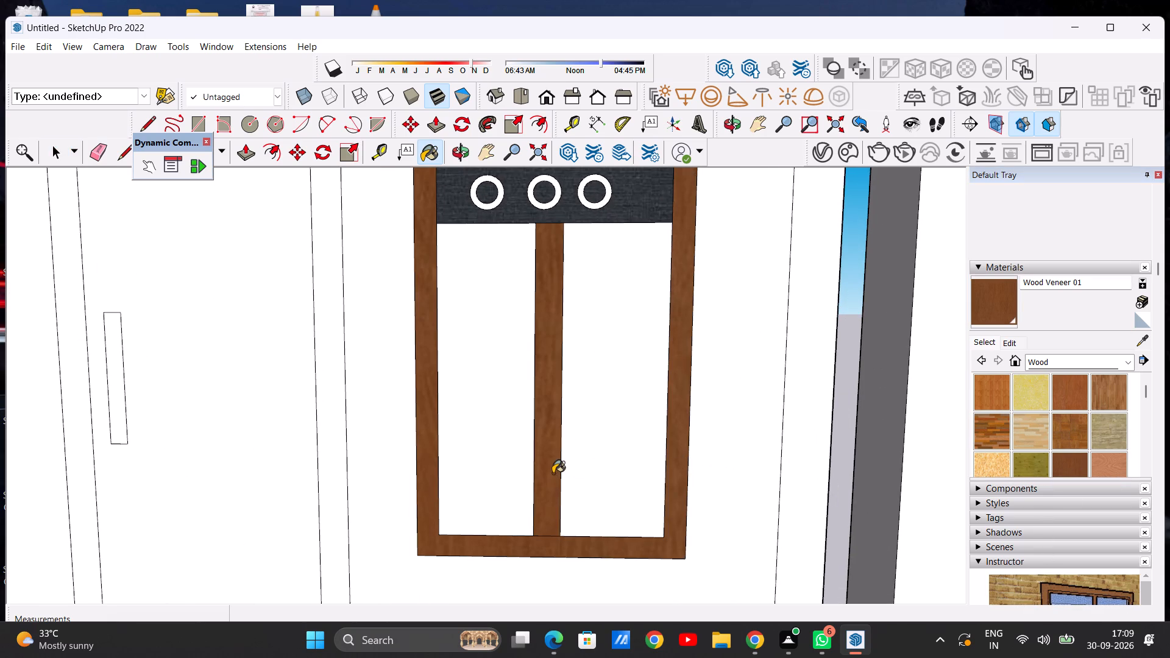
key("space")
scroll(536, 479, "down", 8)
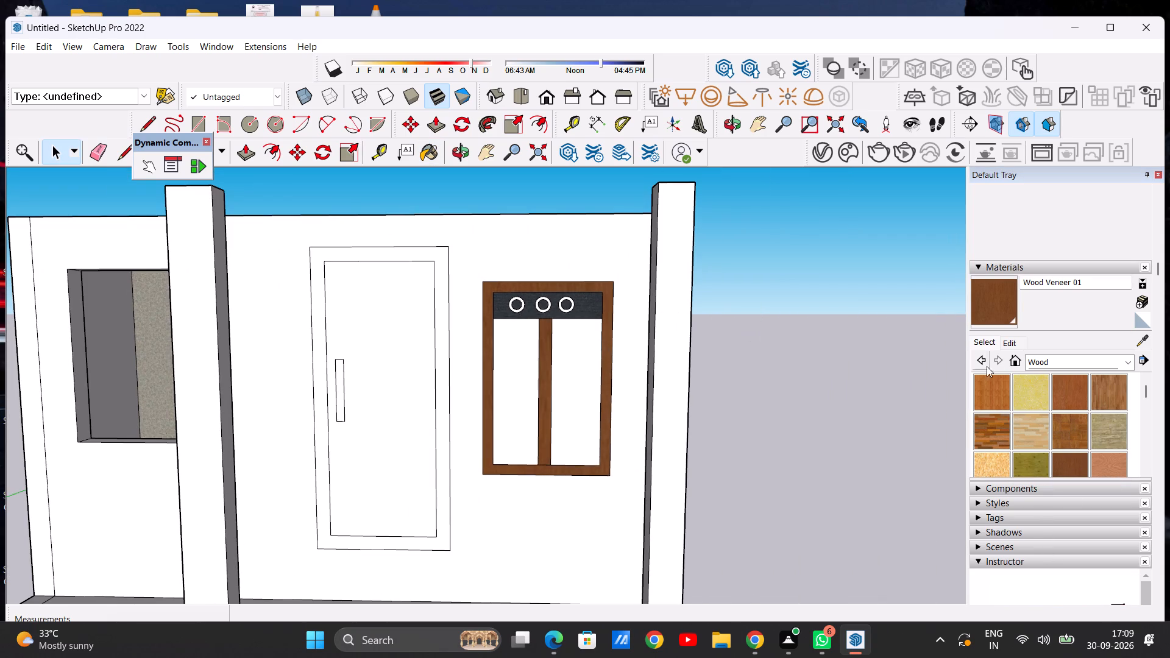
Paint the two panes beside the mullion with Blinds Roman Hobbled Blue from the Window Coverings materials.
left_click(1125, 366)
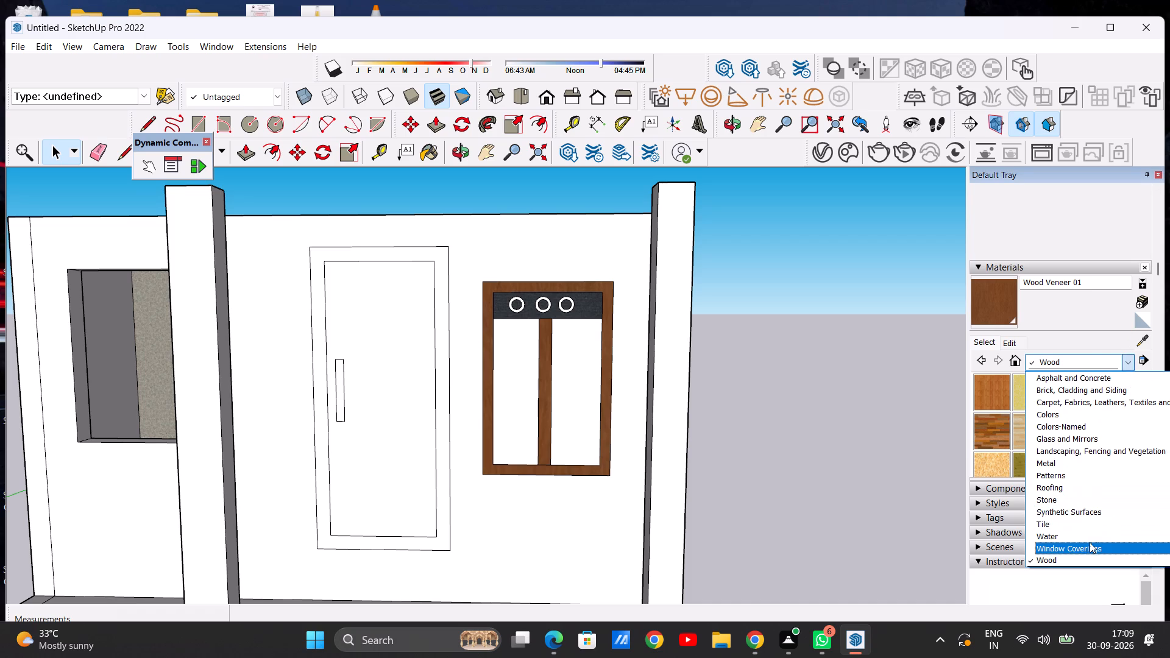
left_click(1091, 545)
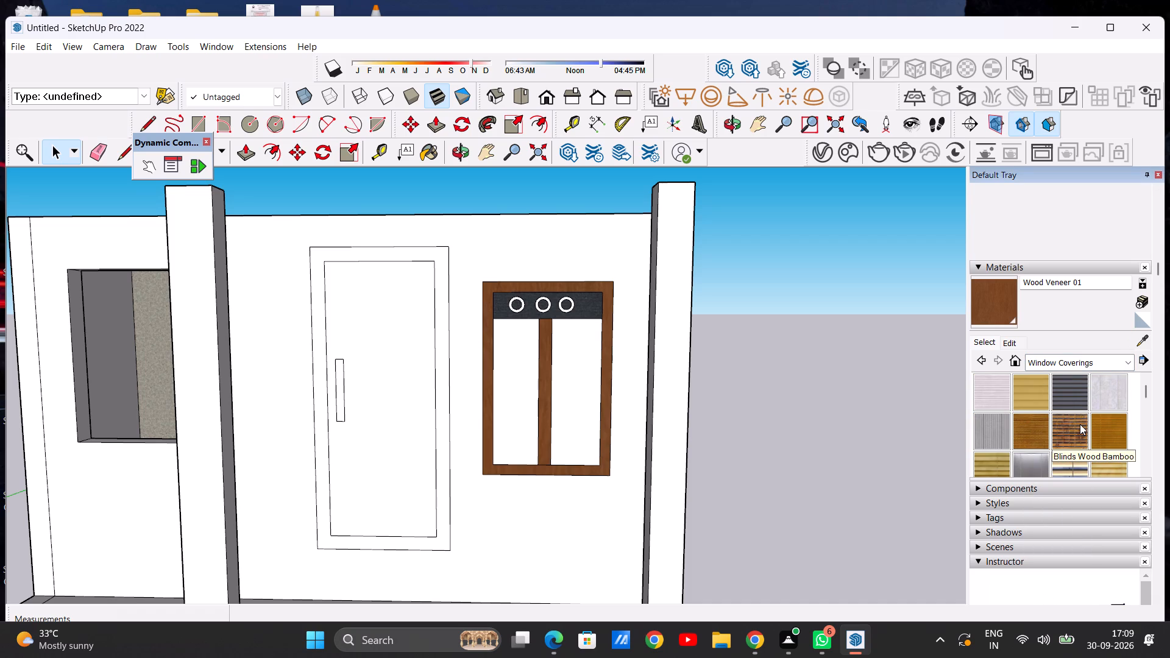
left_click(1069, 394)
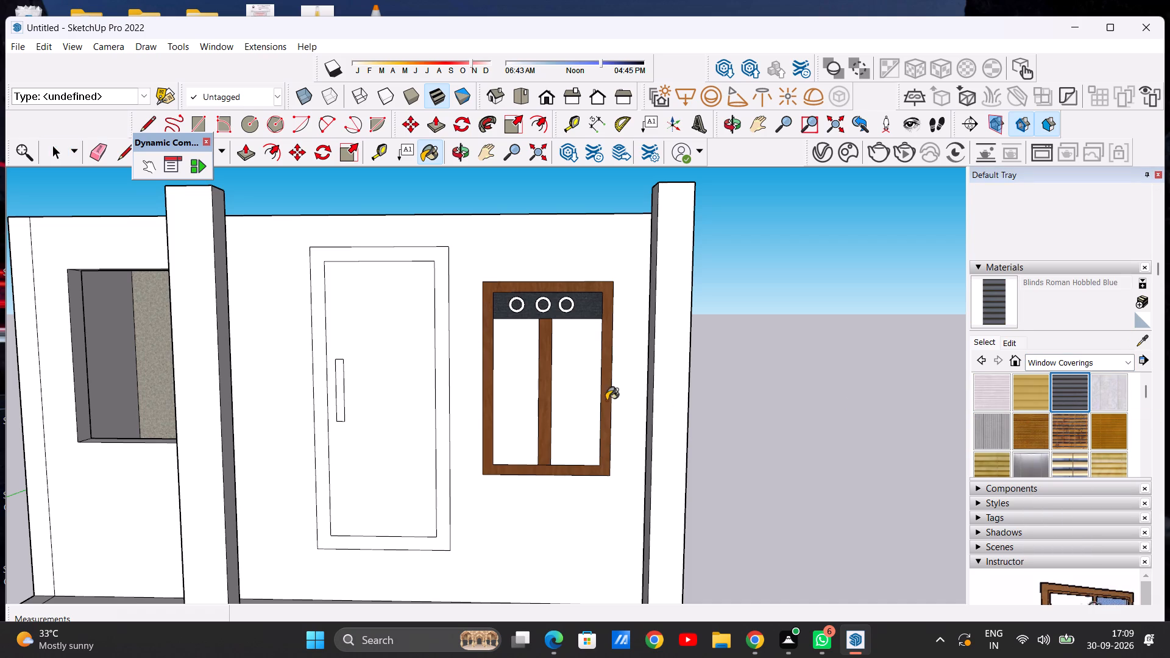
left_click(589, 395)
left_click(527, 385)
scroll(555, 389, "down", 4)
scroll(534, 383, "up", 2)
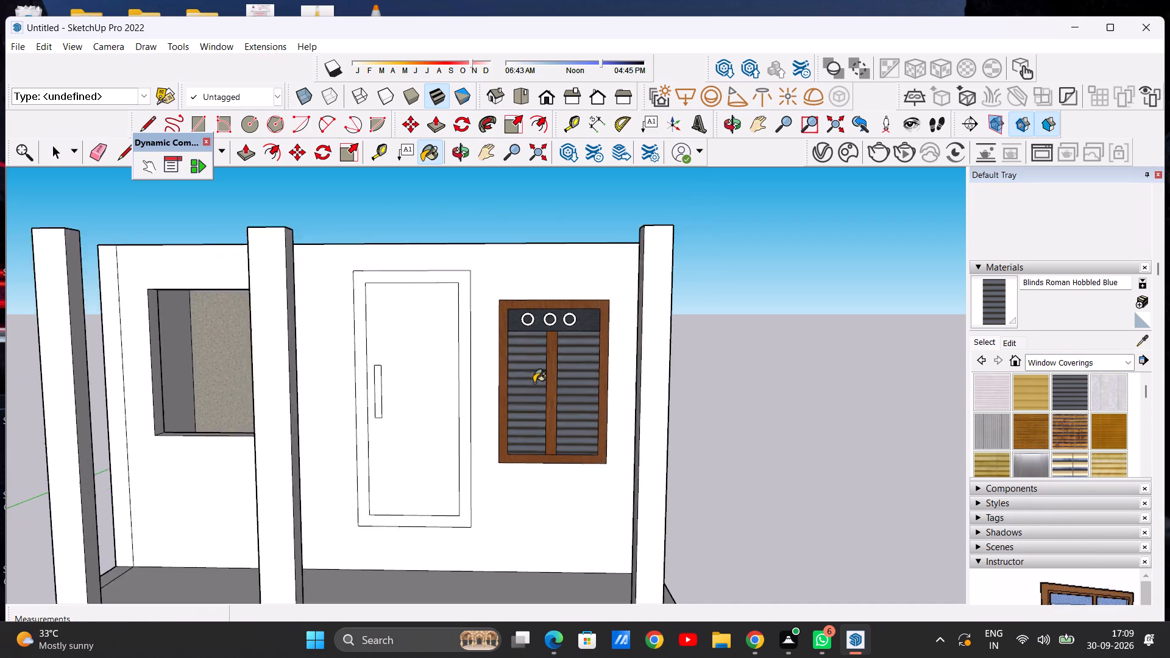
scroll(534, 383, "up", 2)
key("space")
Draw a 3'10 15/16" line along the top edge of the square wall opening to close it with a face.
scroll(646, 363, "down", 5)
scroll(547, 364, "up", 13)
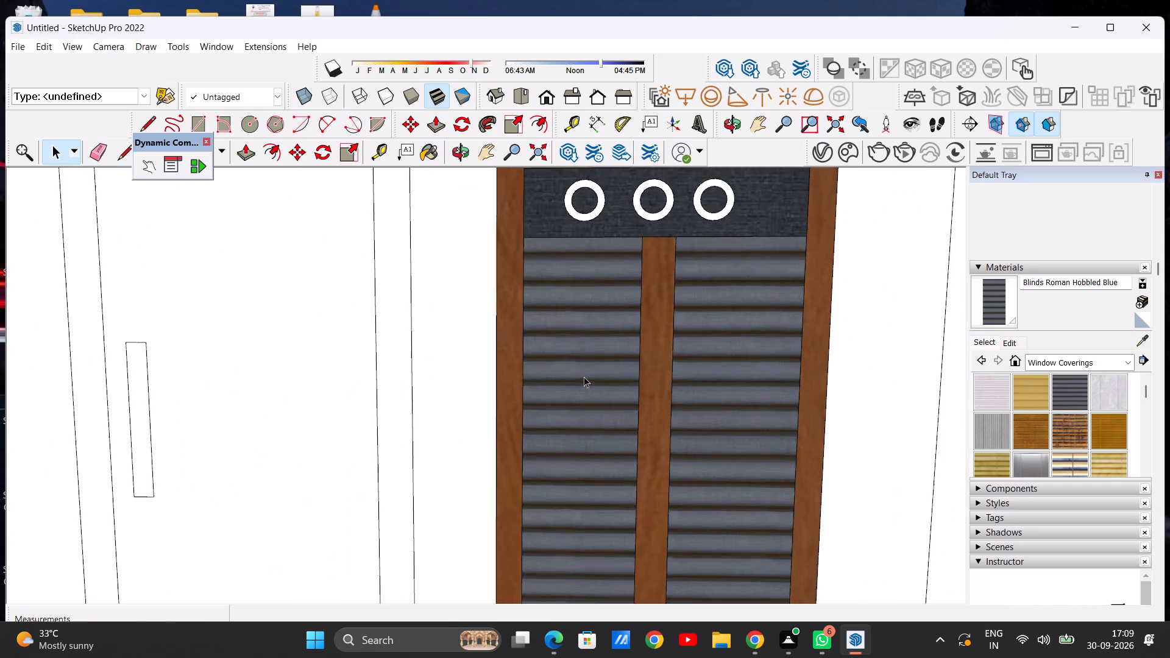
scroll(598, 404, "down", 14)
scroll(623, 387, "up", 20)
scroll(623, 387, "up", 12)
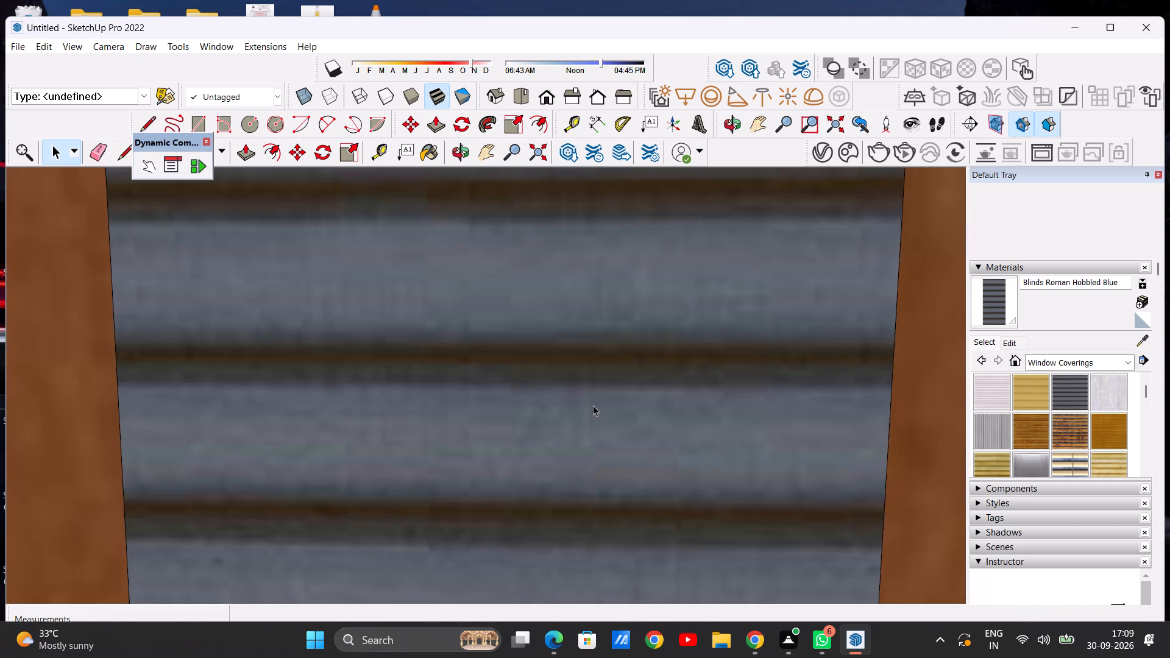
scroll(595, 406, "down", 20)
scroll(595, 406, "down", 18)
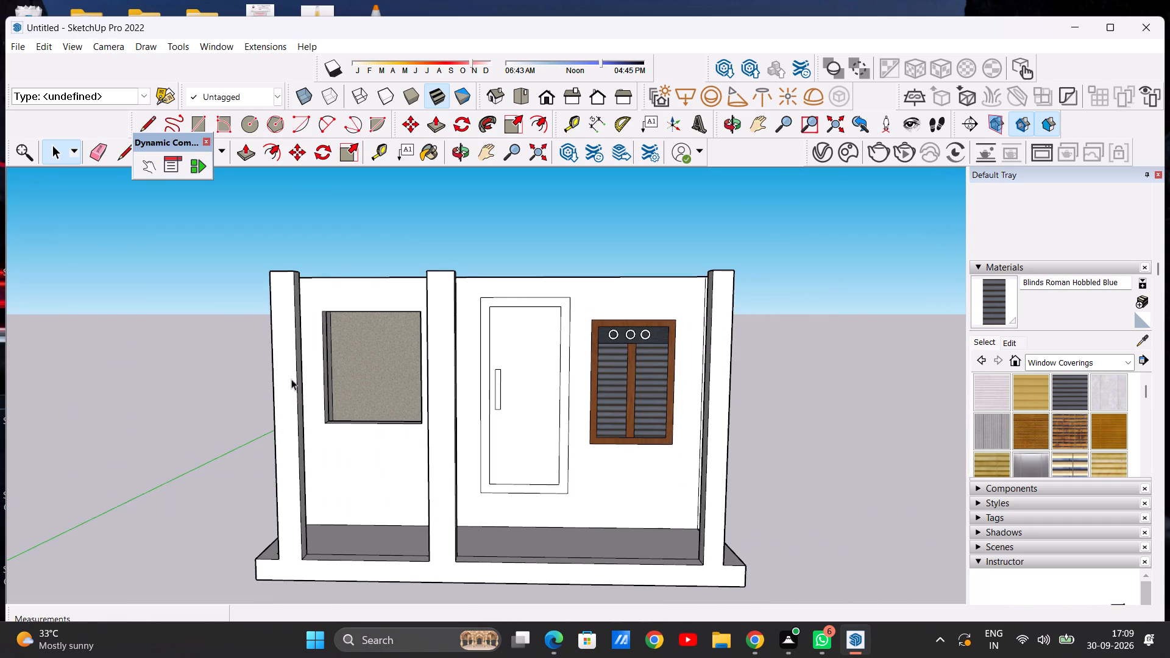
scroll(321, 372, "up", 10)
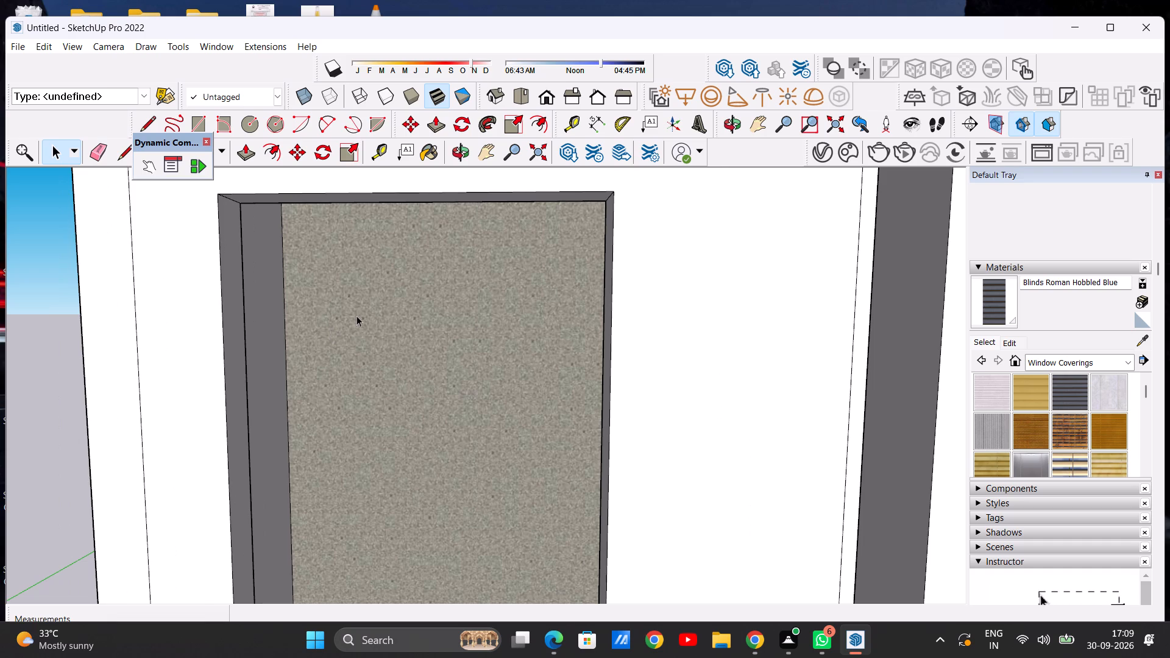
scroll(356, 316, "down", 2)
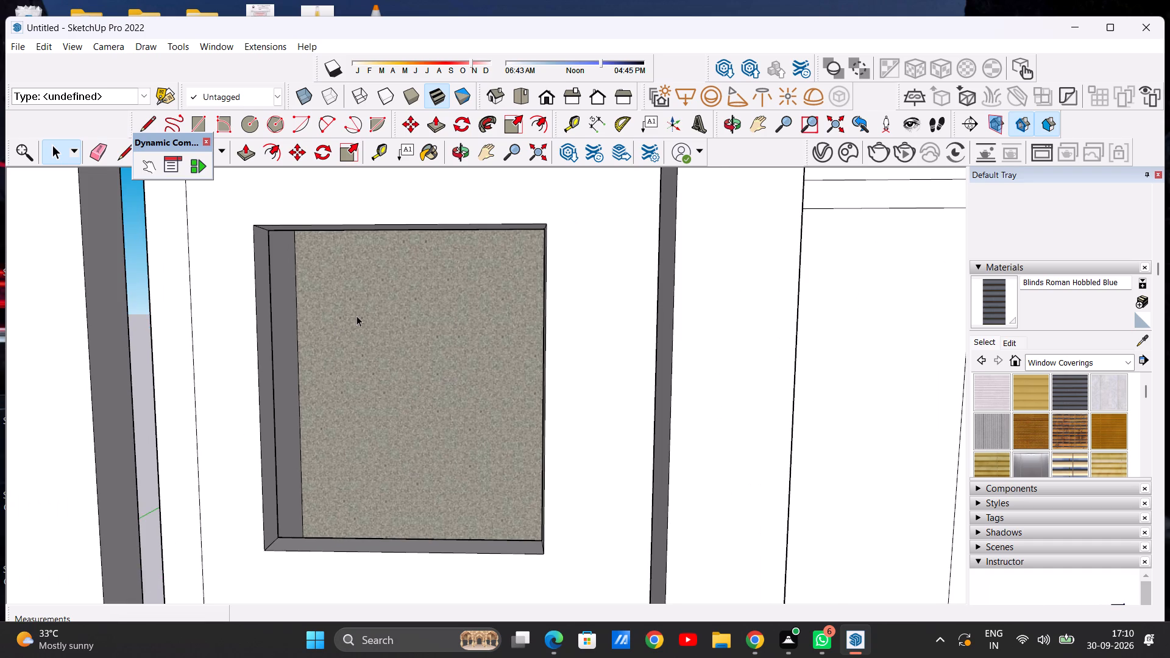
key("l")
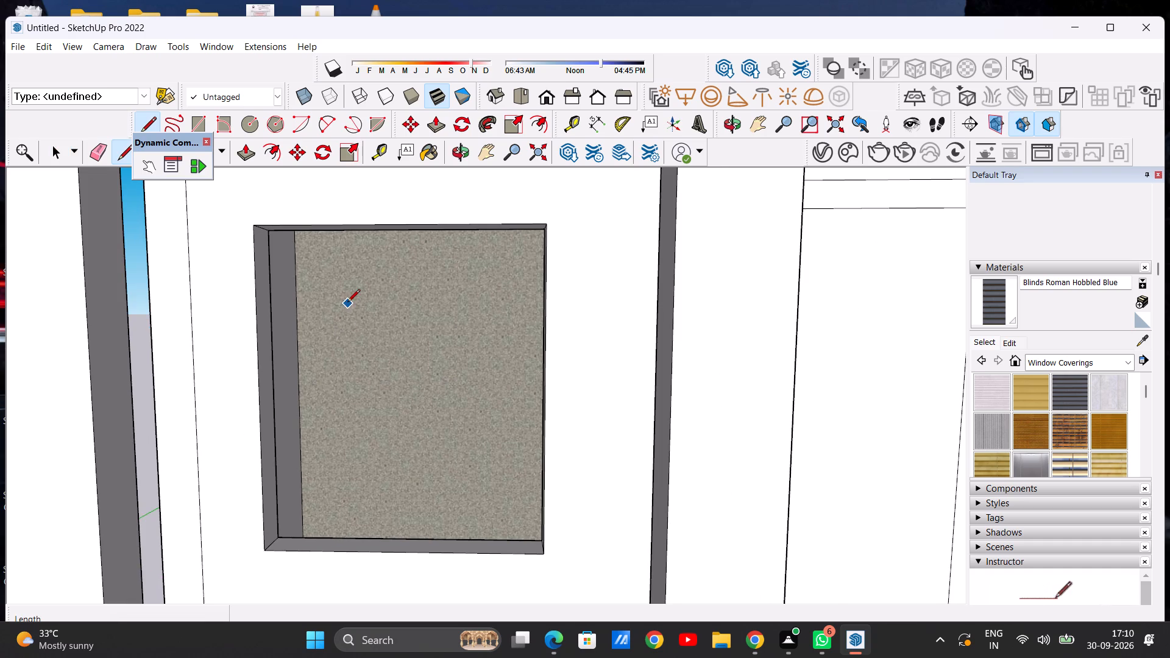
scroll(456, 383, "down", 3)
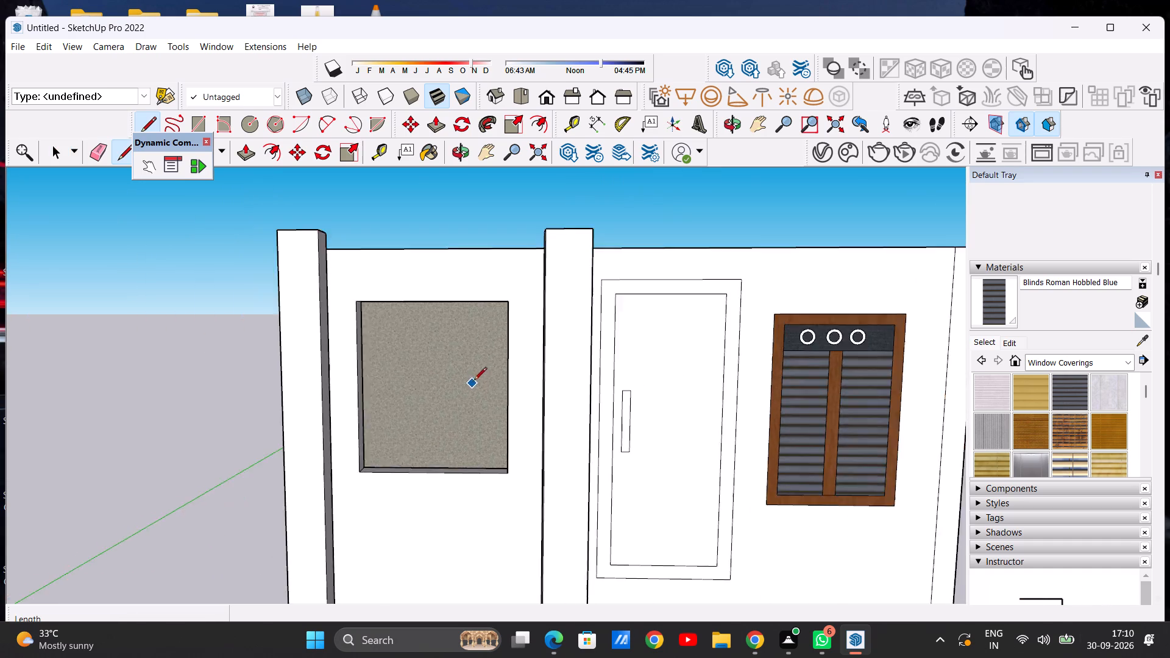
scroll(474, 381, "down", 5)
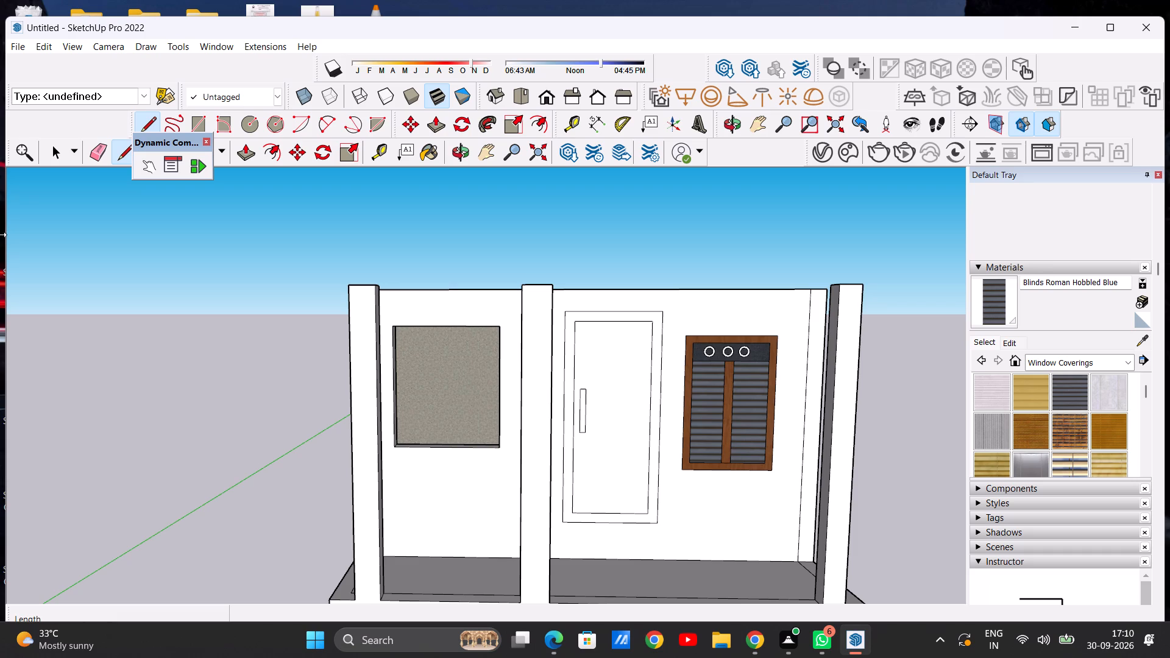
scroll(495, 326, "up", 7)
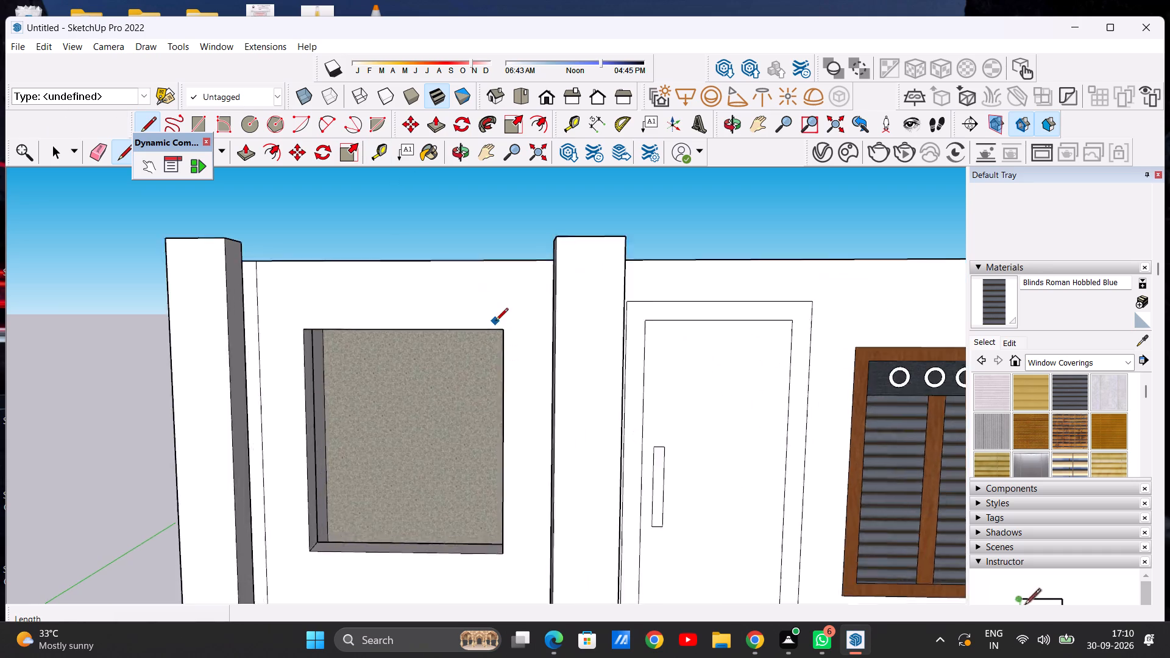
scroll(503, 324, "up", 5)
left_click(506, 338)
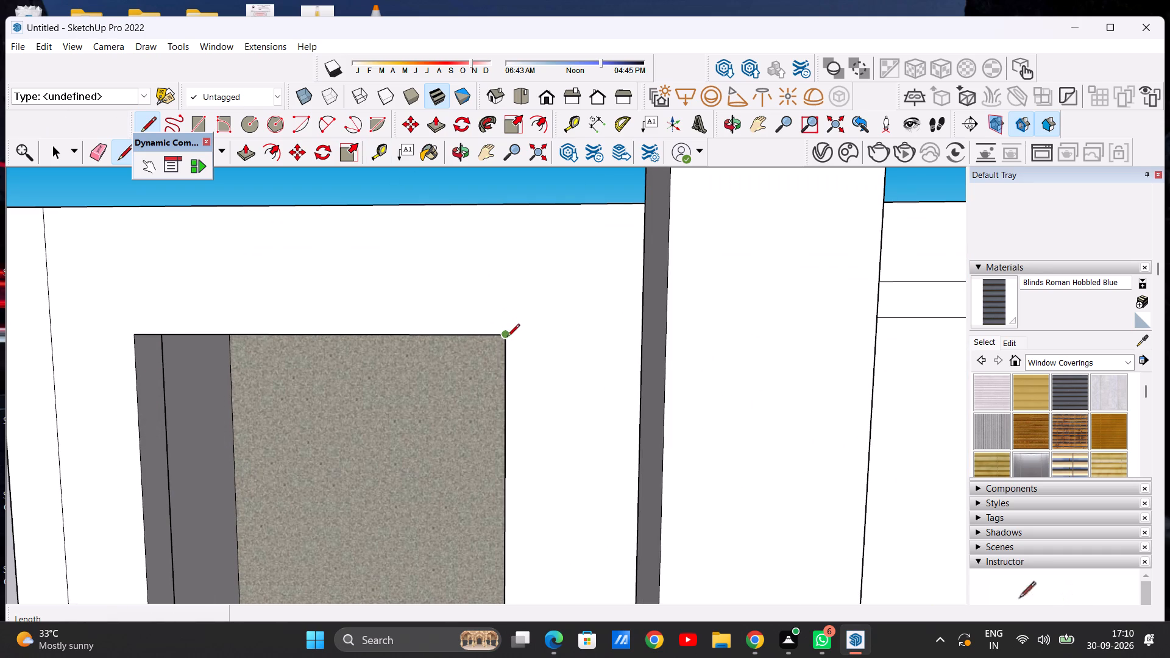
left_click(132, 334)
key("space")
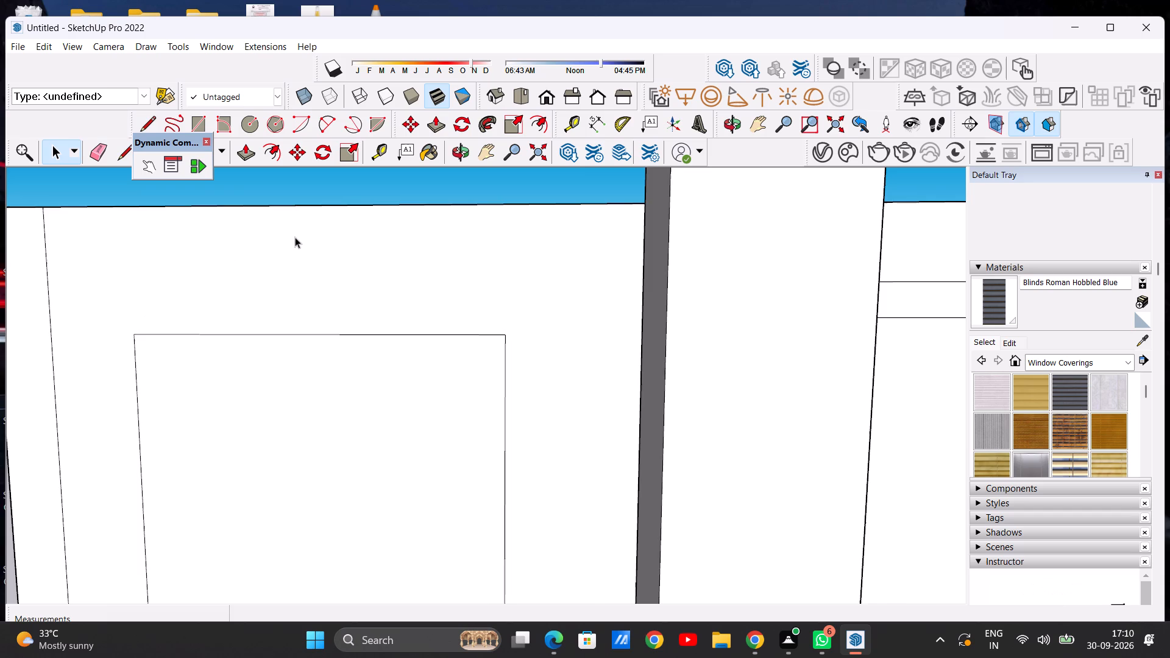
Offset the outline of the new blank window face inward by about 2 3/4" to form its frame.
scroll(289, 283, "down", 16)
middle_click_drag(303, 328, 388, 329)
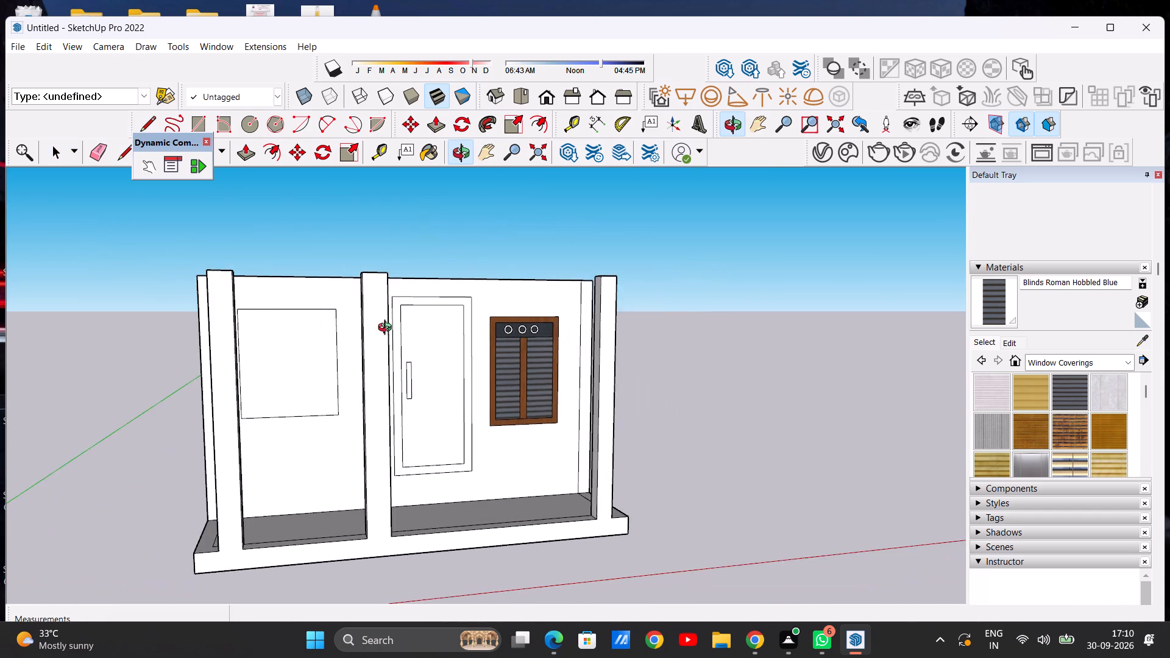
middle_click_drag(388, 329, 342, 329)
scroll(339, 324, "up", 5)
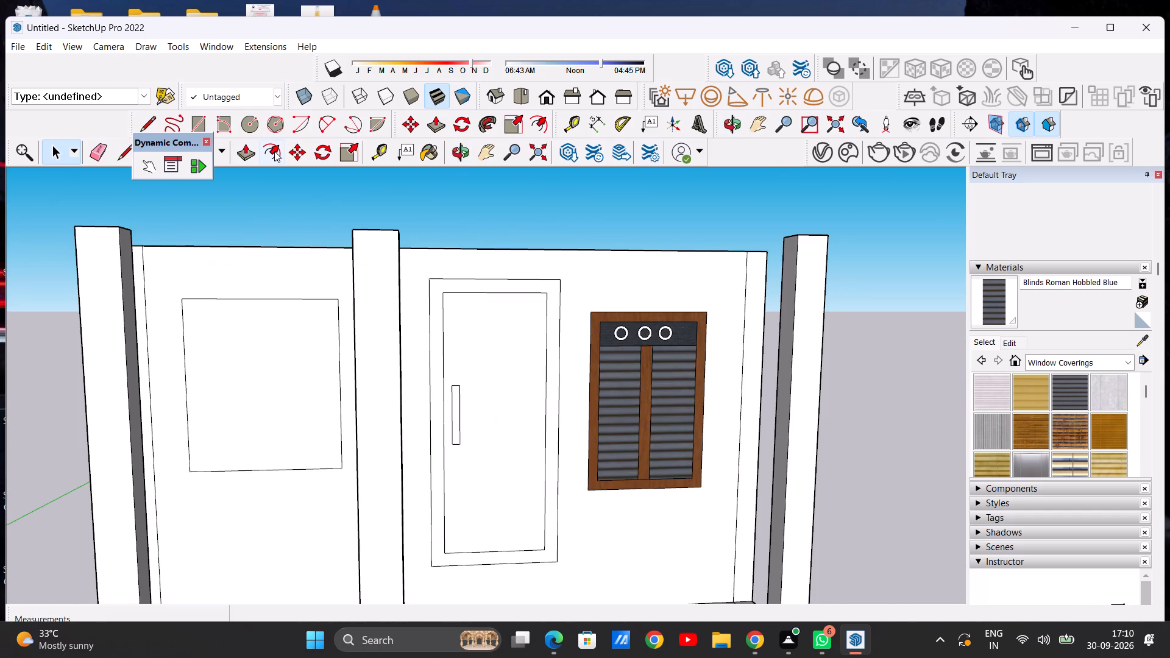
left_click(274, 151)
scroll(294, 333, "up", 6)
left_click(285, 324)
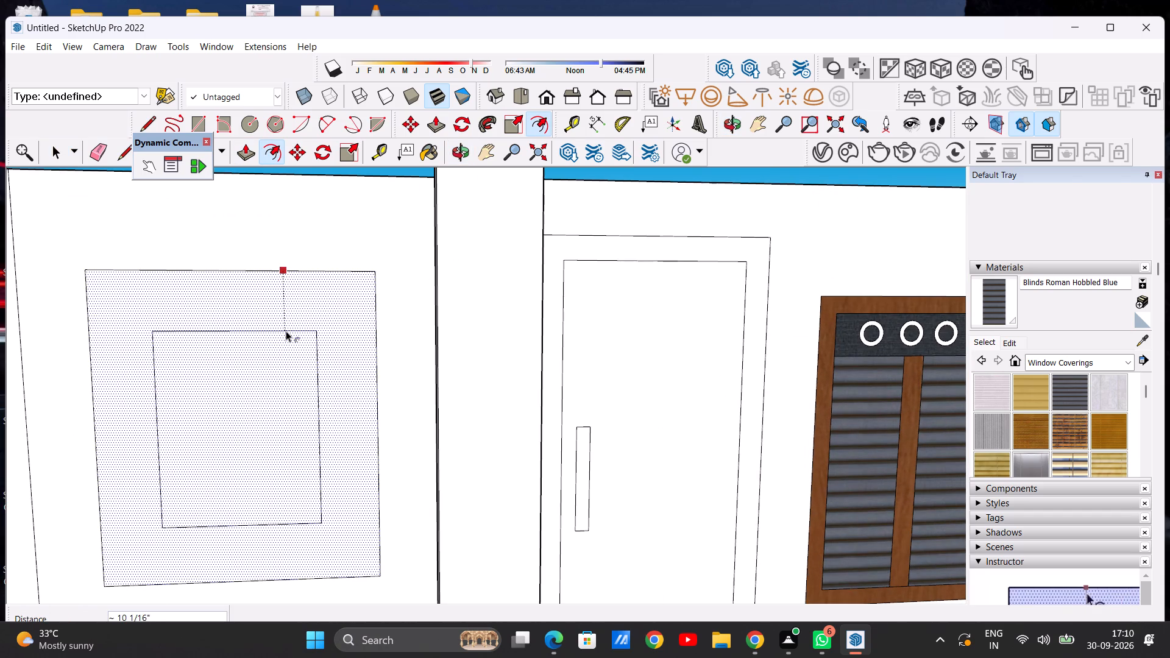
left_click(285, 288)
key("space")
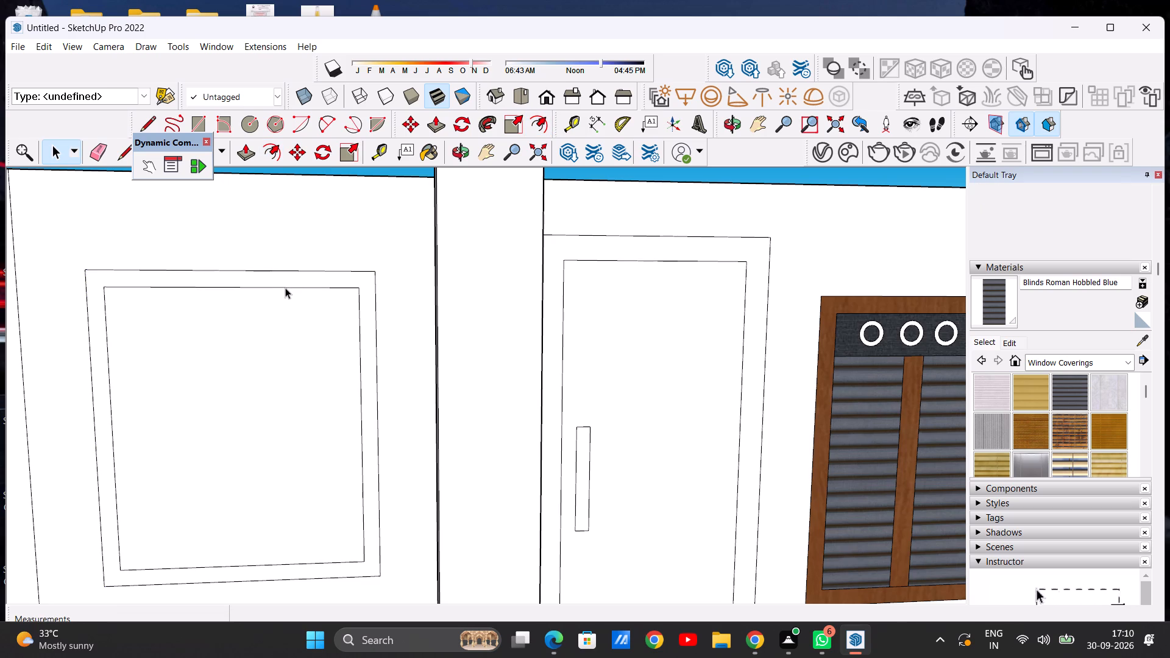
Draw a horizontal line about 3'5 3/8" long across the blank window's inner panel near its top to form an upper band.
scroll(278, 304, "down", 10)
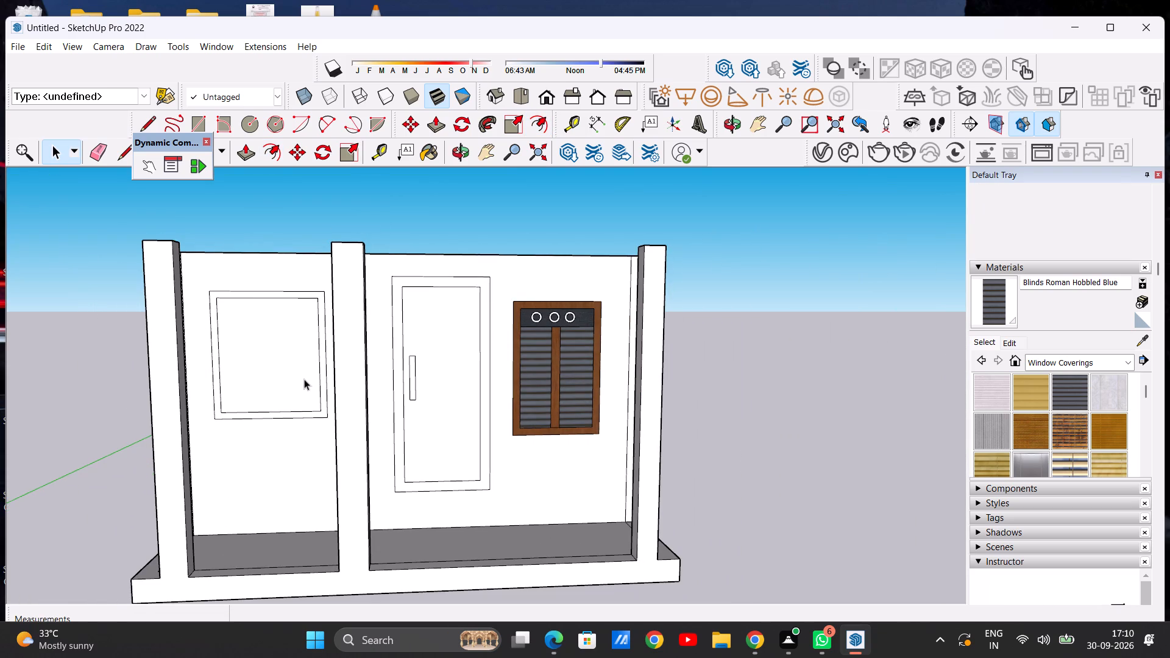
scroll(305, 342, "down", 1)
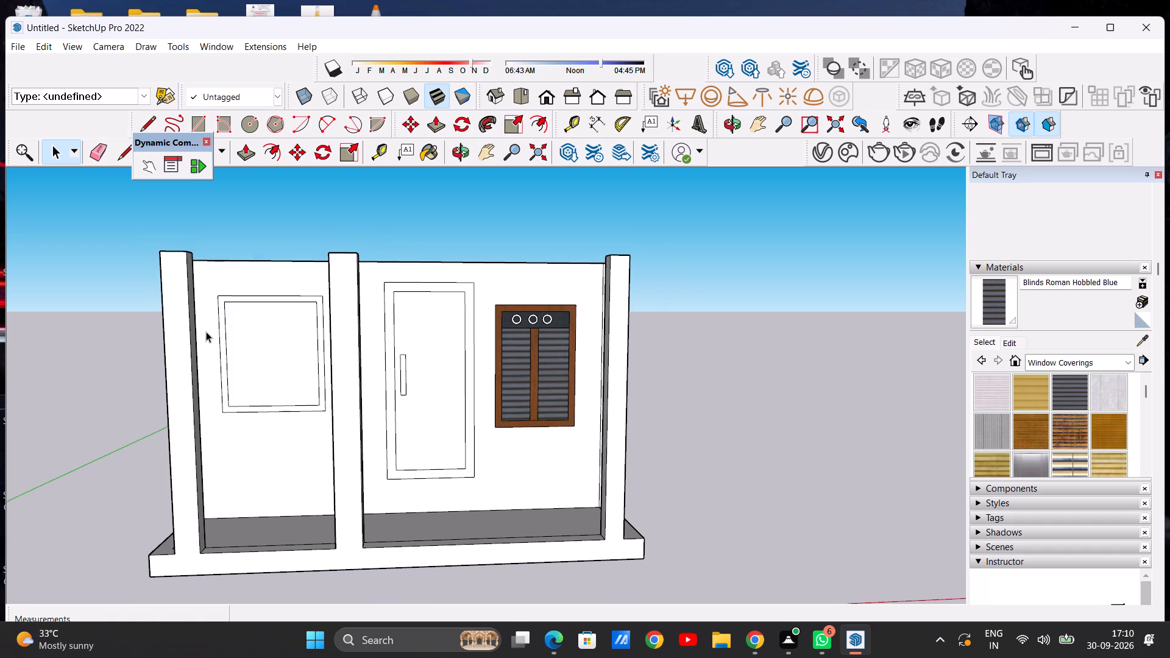
scroll(206, 330, "up", 3)
scroll(205, 325, "down", 3)
scroll(301, 328, "up", 3)
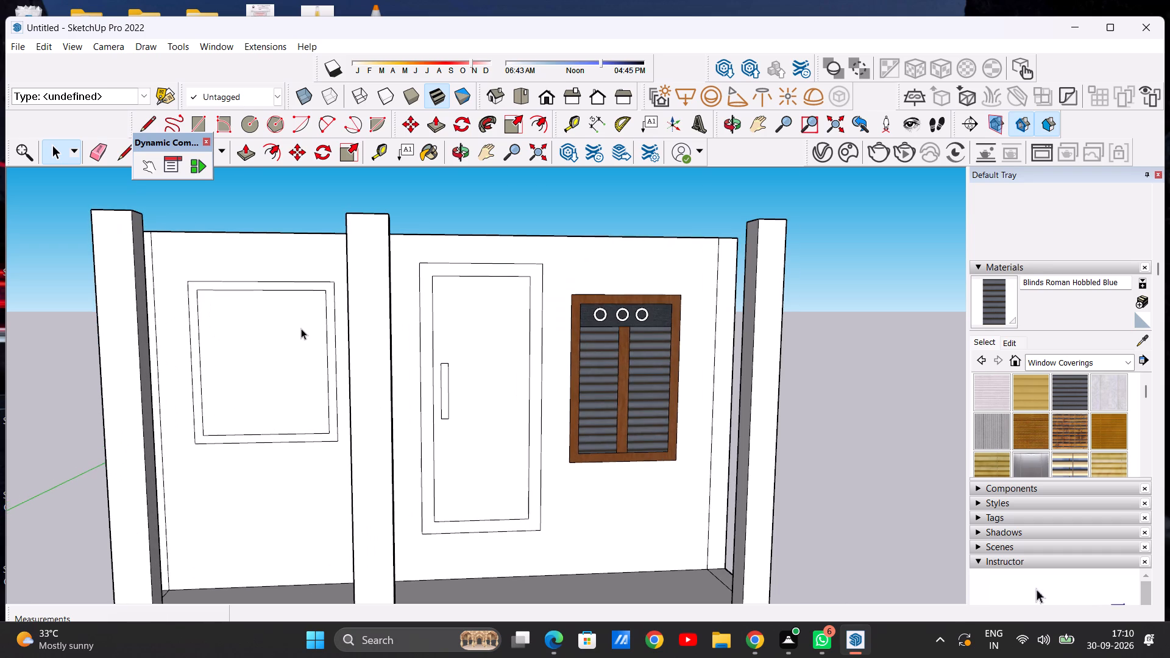
left_click(144, 126)
scroll(283, 390, "up", 5)
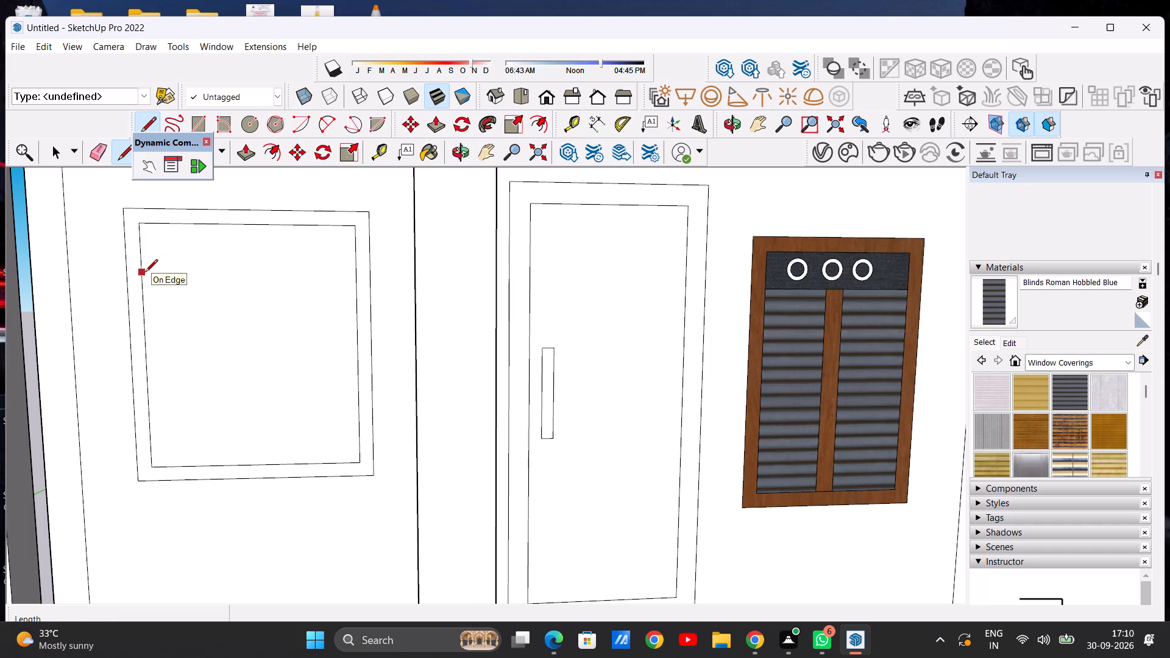
left_click(144, 269)
left_click(356, 273)
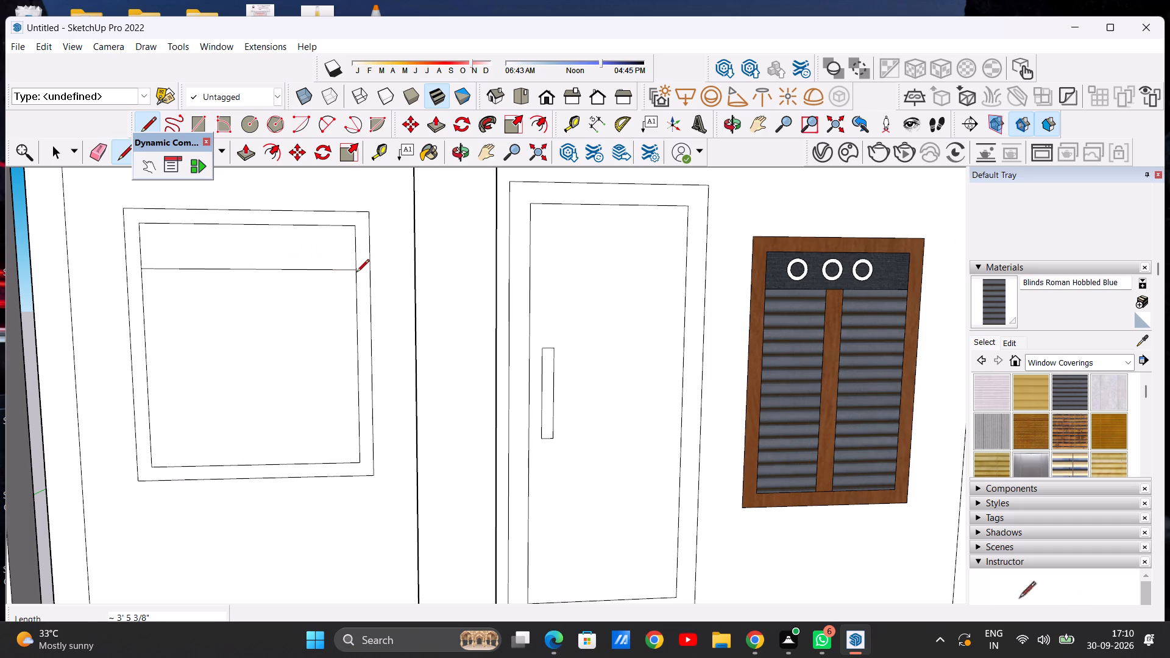
Draw a vertical line about 3'3 1/2" long from the horizontal divider to the inner frame's bottom edge, roughly a quarter of the way across.
left_click(202, 270)
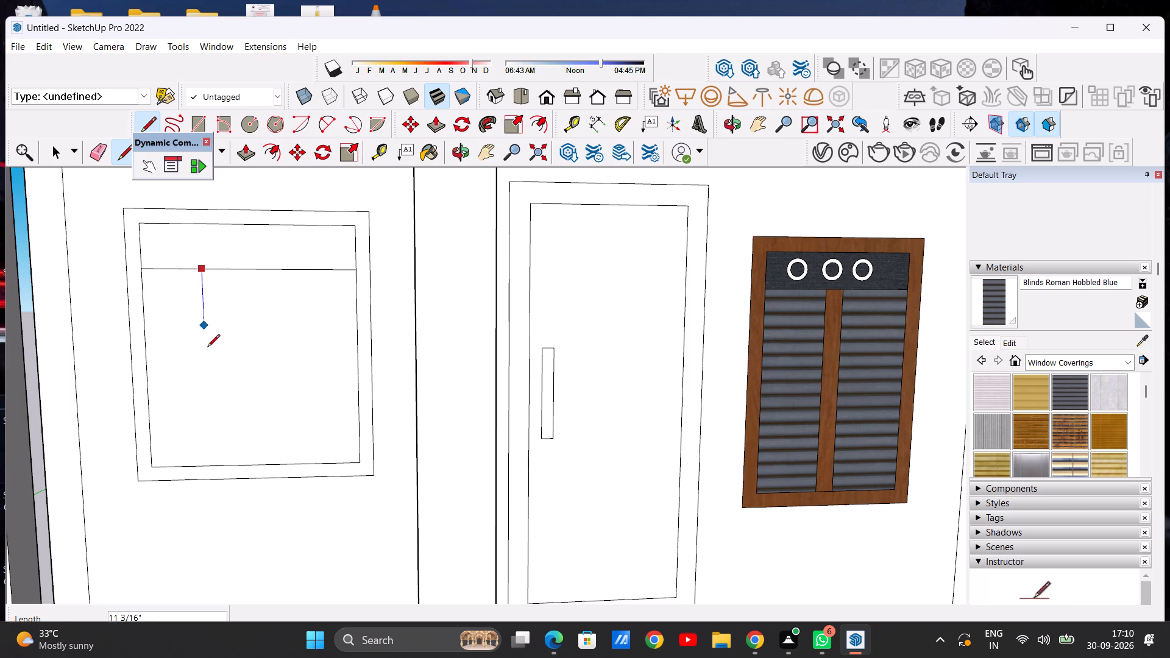
left_click(211, 463)
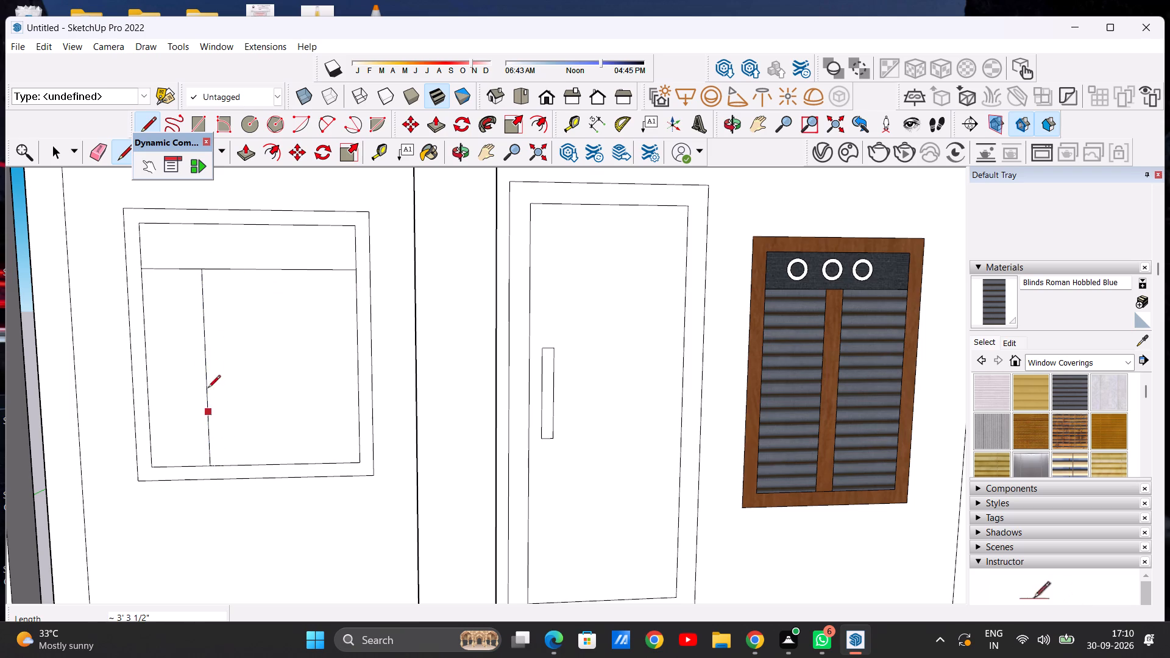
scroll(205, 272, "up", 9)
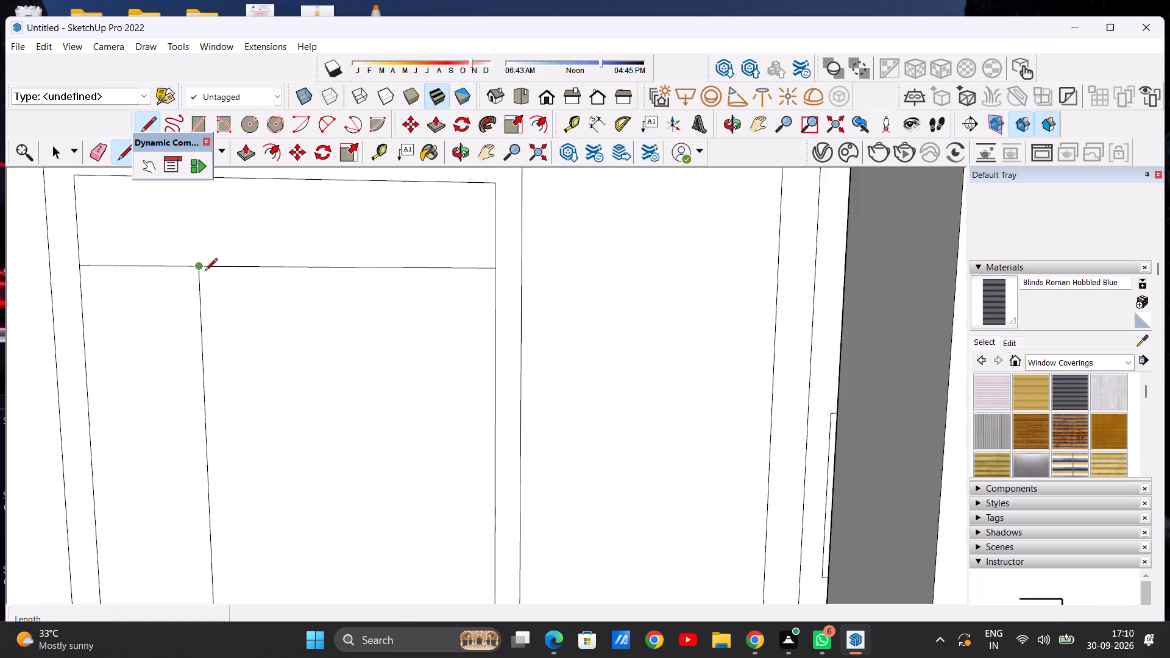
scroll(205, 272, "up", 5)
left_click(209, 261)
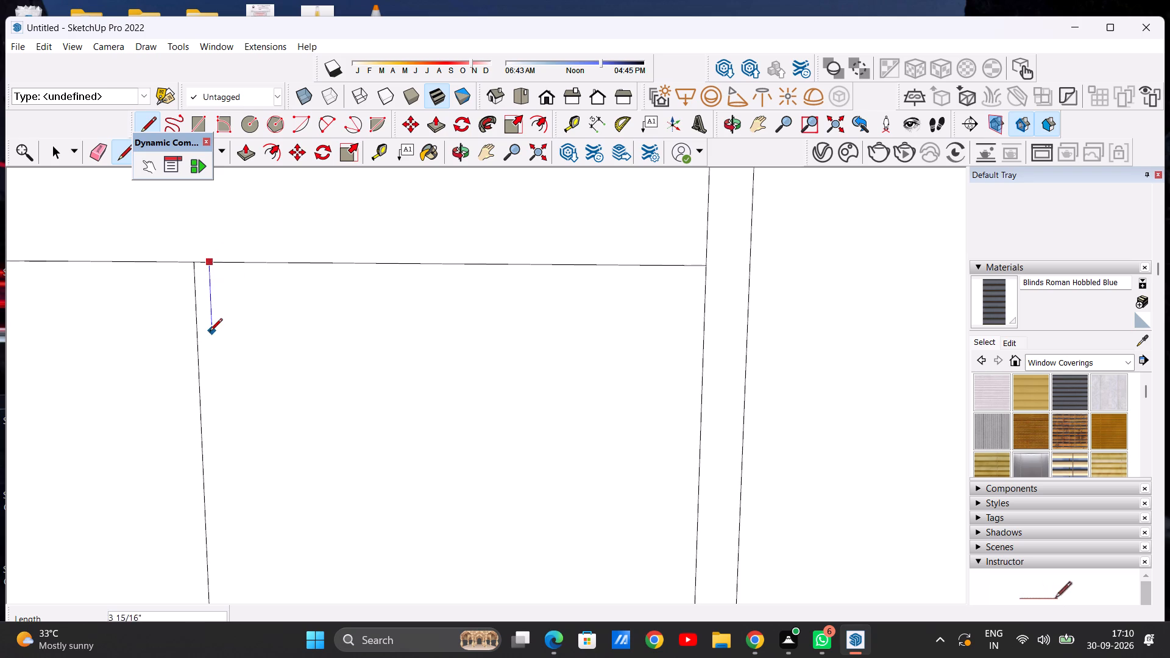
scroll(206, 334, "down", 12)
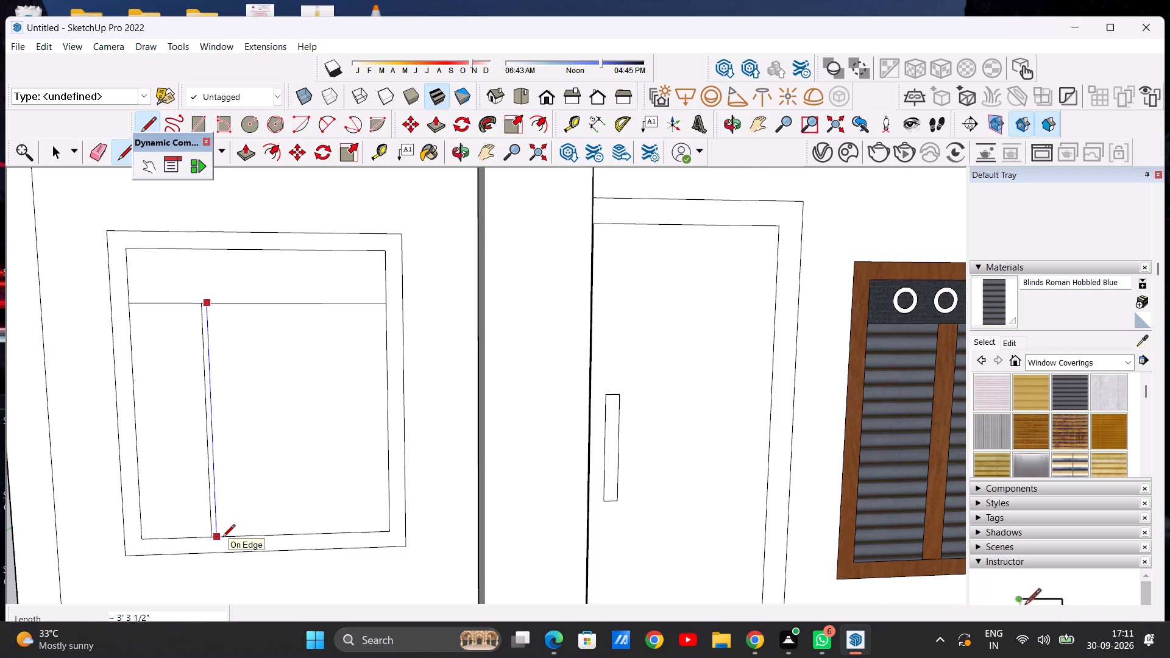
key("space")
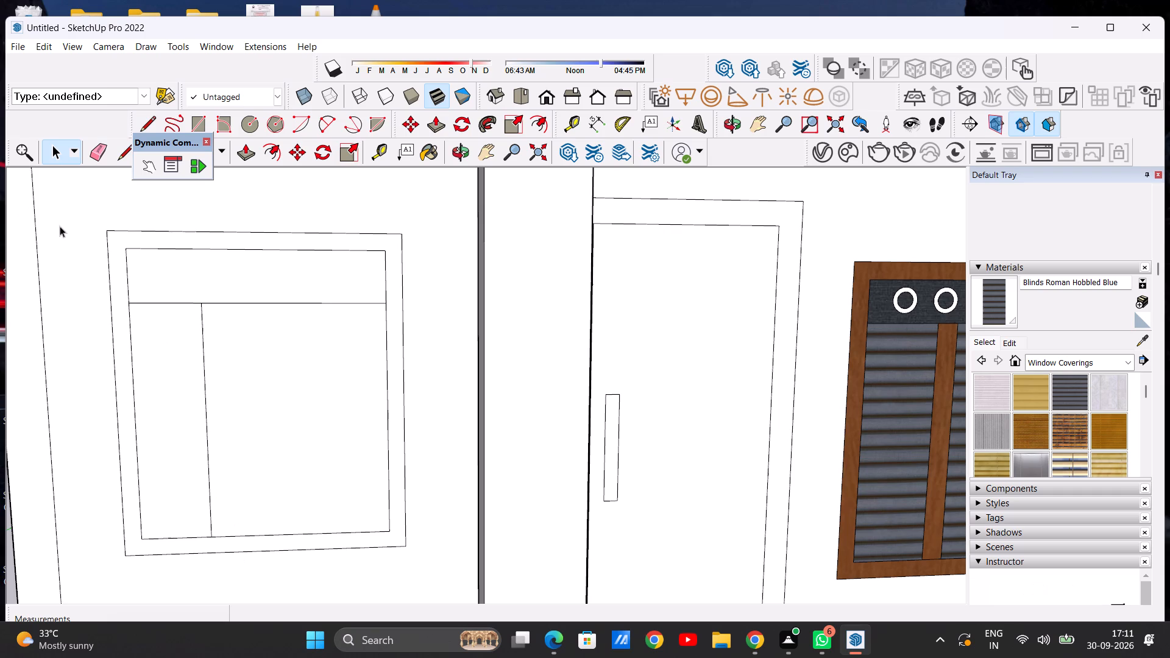
Draw three more vertical lines about 3'3 1/2" long down the lower panel, forming two narrow mullions between three panes.
key("l")
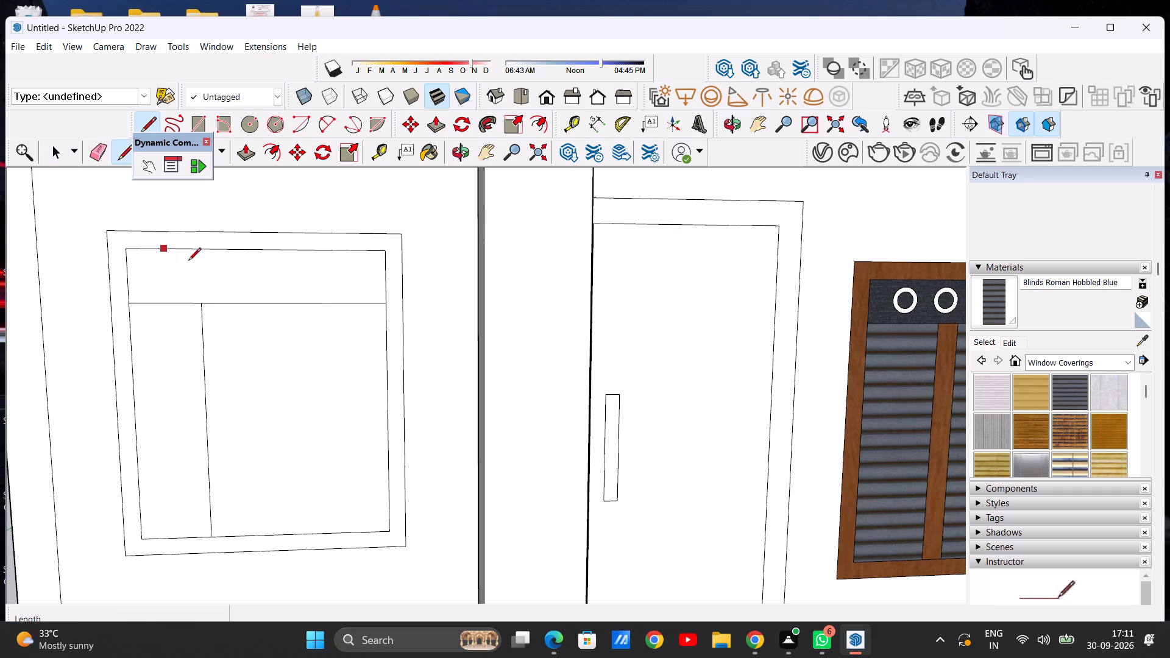
left_click(218, 306)
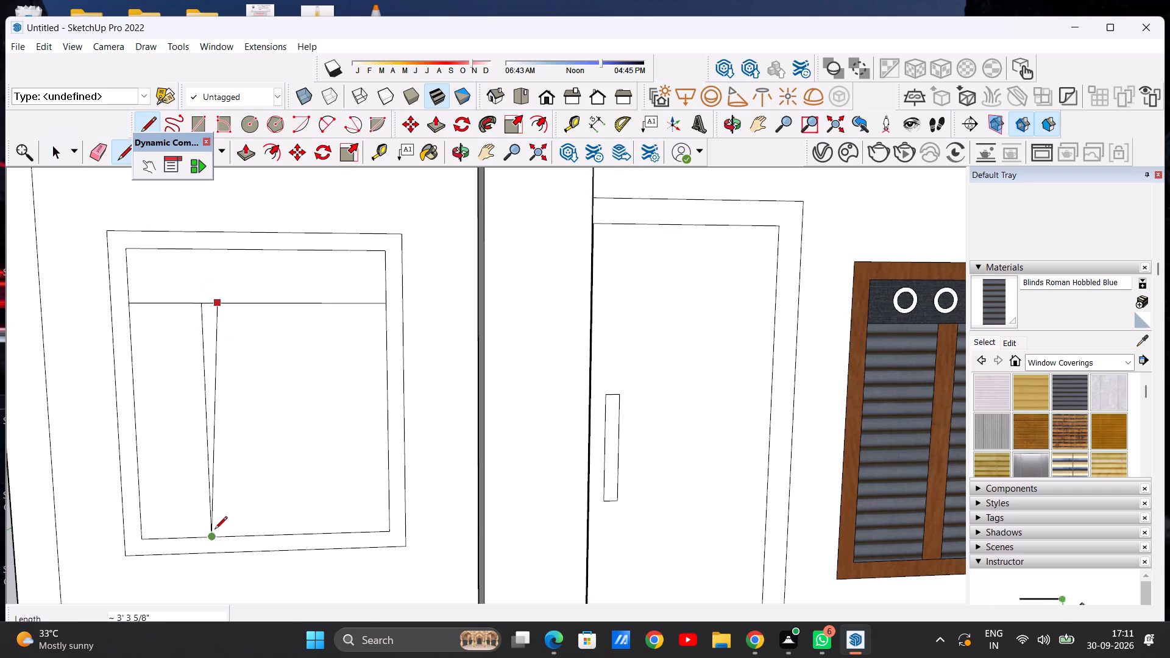
left_click(227, 534)
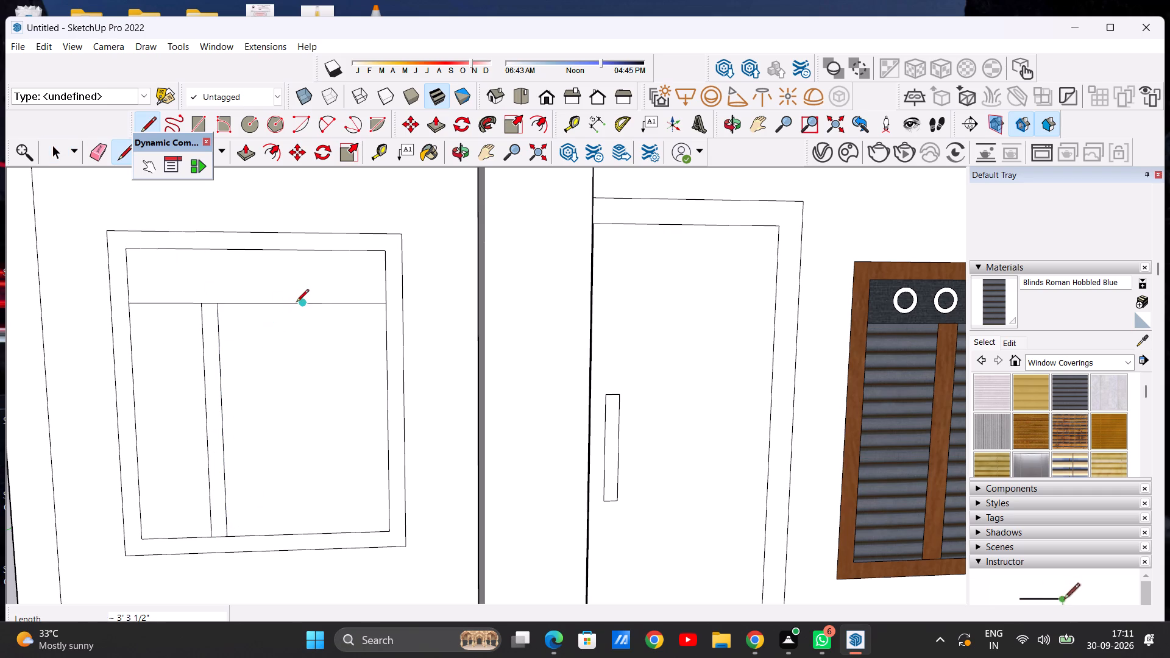
left_click(292, 305)
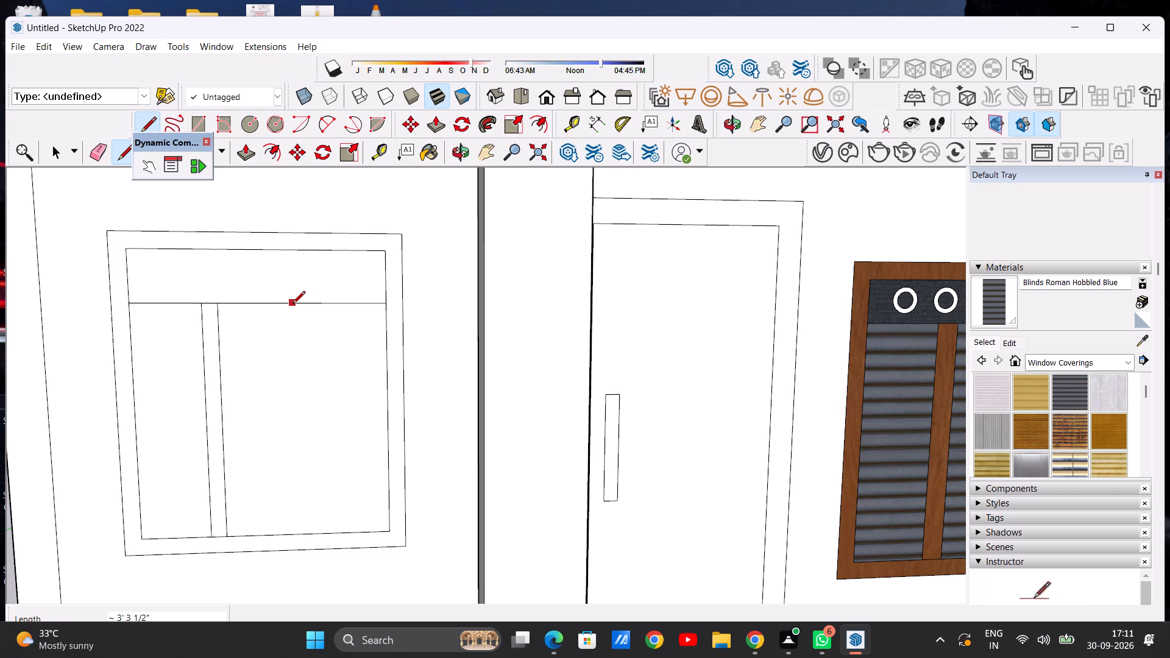
left_click(304, 533)
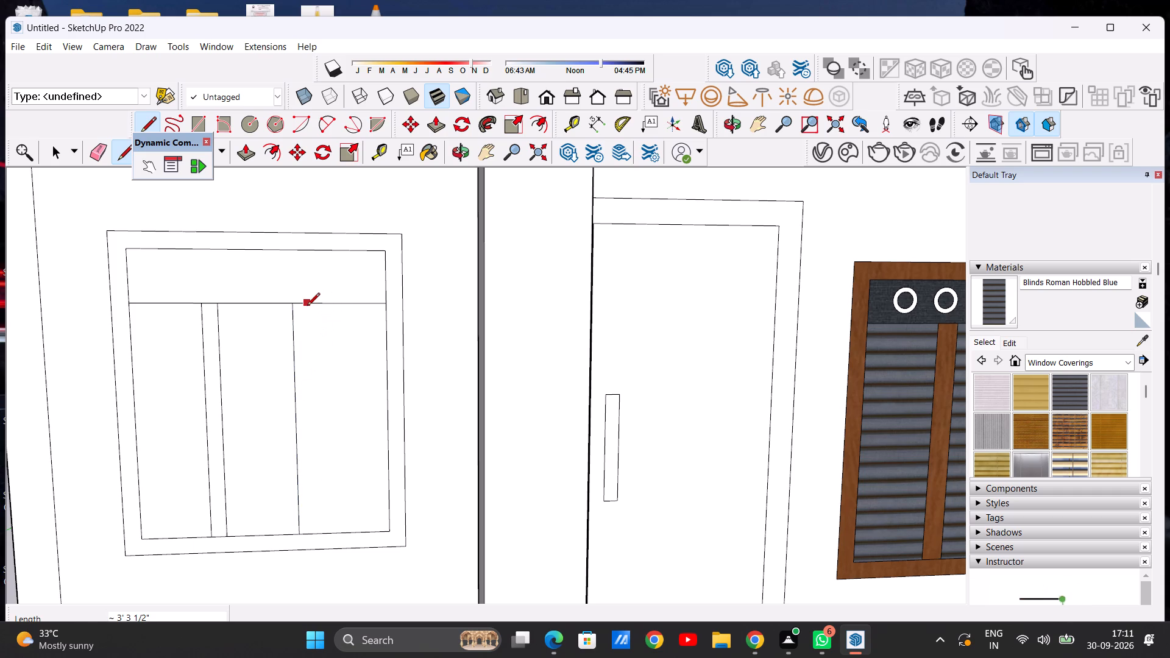
left_click(307, 306)
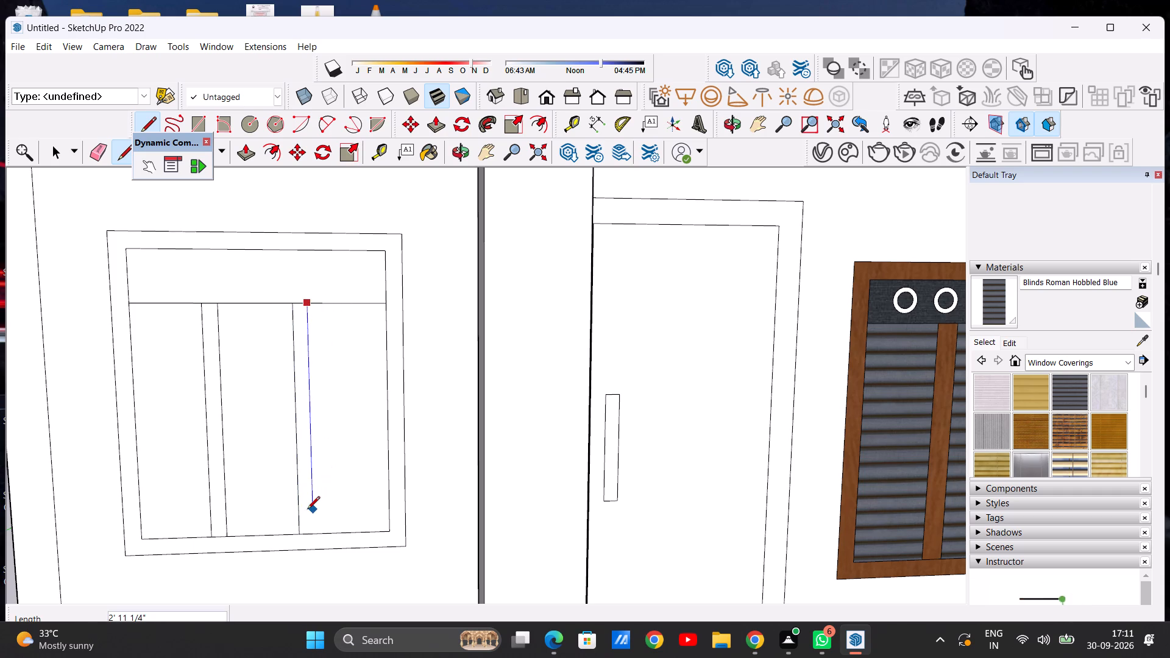
left_click(310, 529)
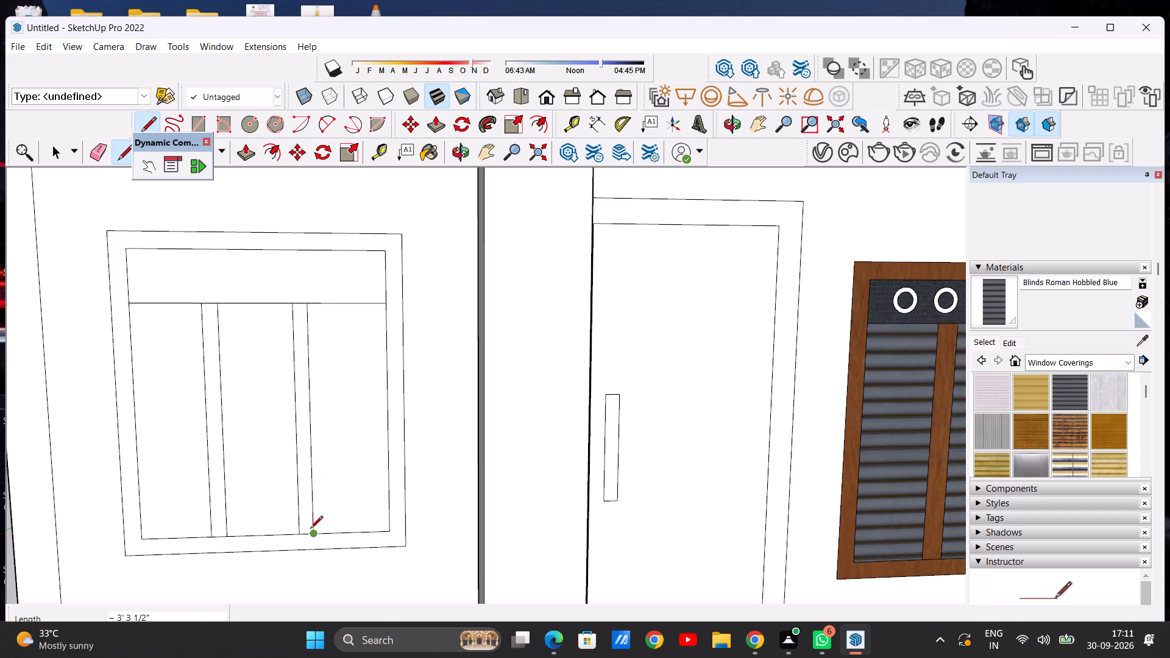
key("space")
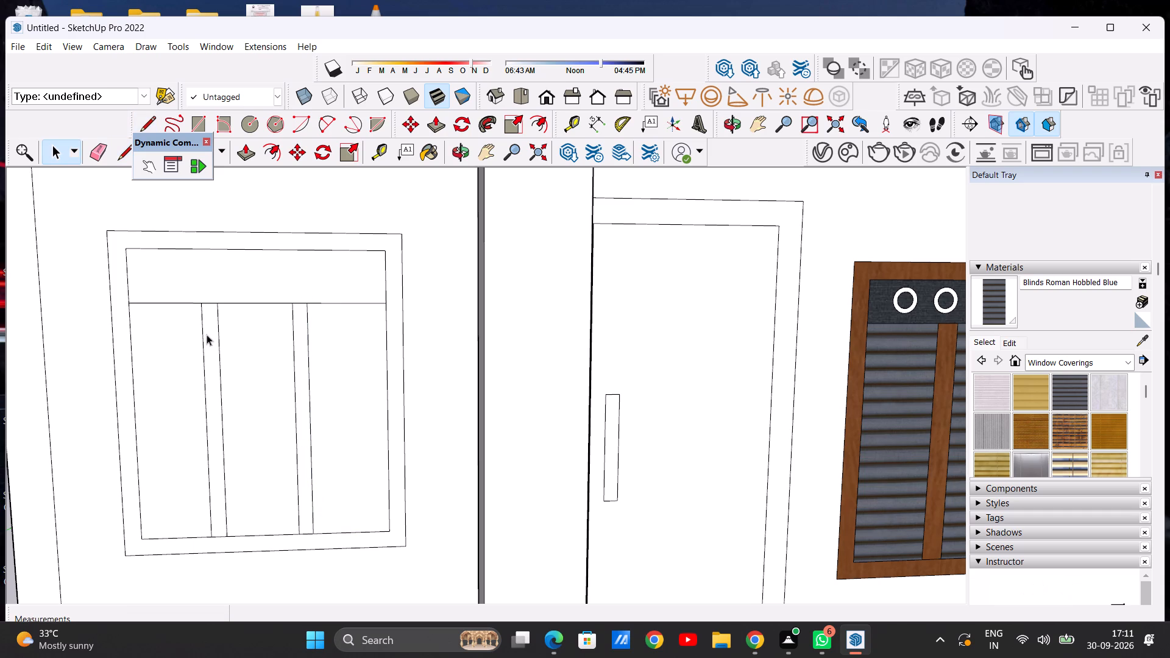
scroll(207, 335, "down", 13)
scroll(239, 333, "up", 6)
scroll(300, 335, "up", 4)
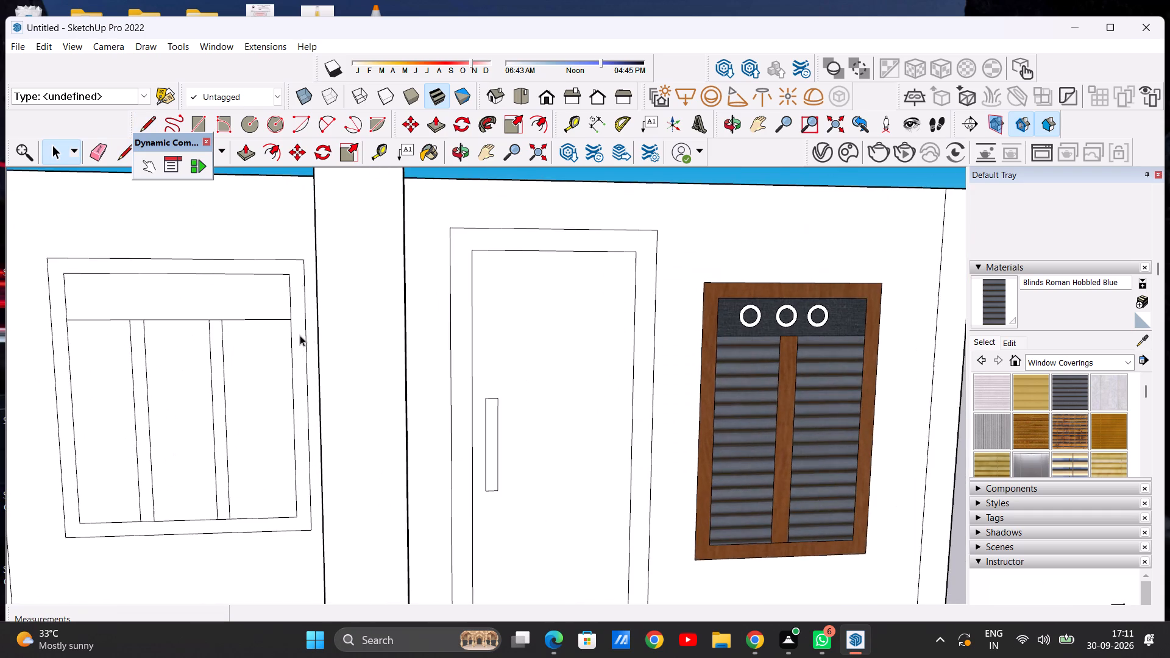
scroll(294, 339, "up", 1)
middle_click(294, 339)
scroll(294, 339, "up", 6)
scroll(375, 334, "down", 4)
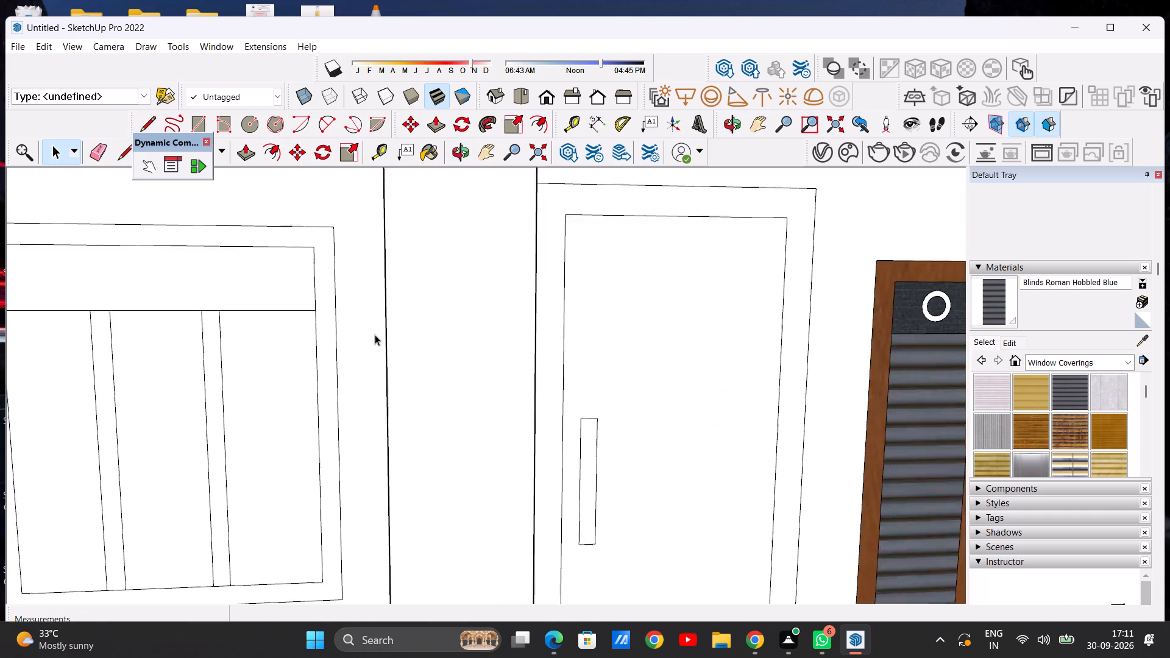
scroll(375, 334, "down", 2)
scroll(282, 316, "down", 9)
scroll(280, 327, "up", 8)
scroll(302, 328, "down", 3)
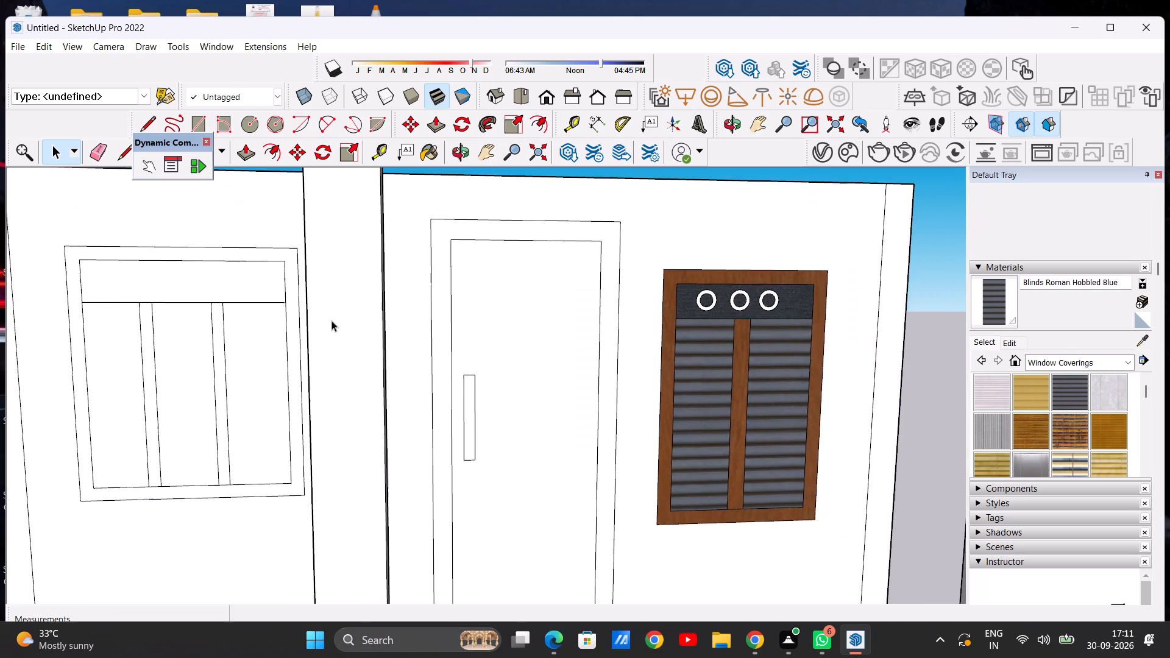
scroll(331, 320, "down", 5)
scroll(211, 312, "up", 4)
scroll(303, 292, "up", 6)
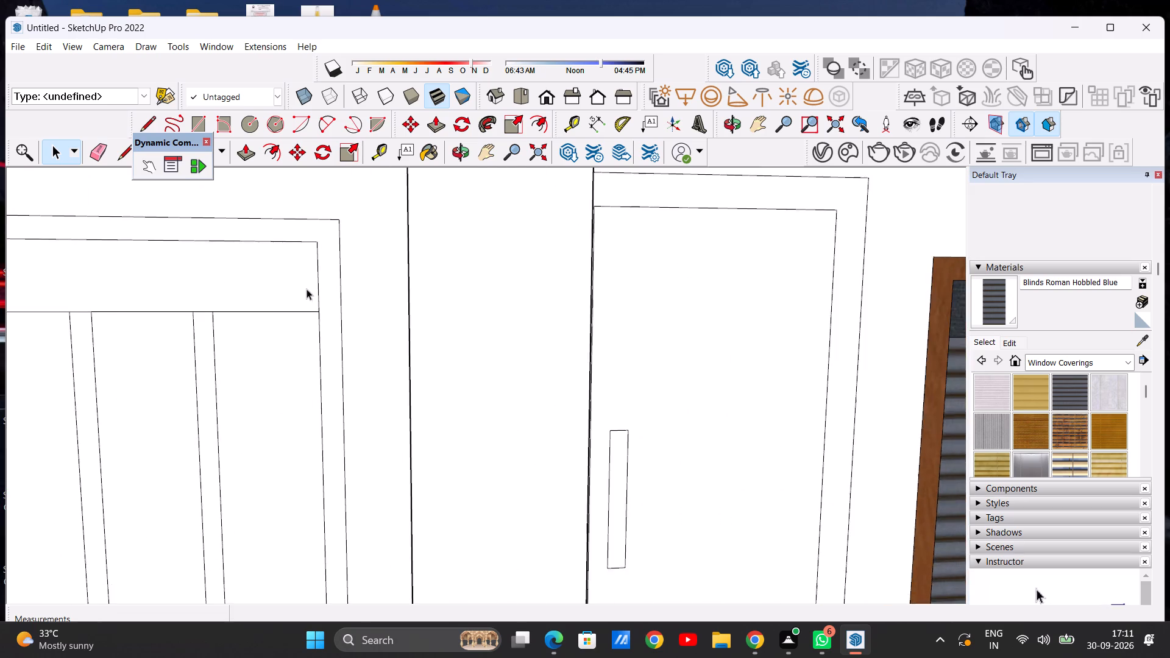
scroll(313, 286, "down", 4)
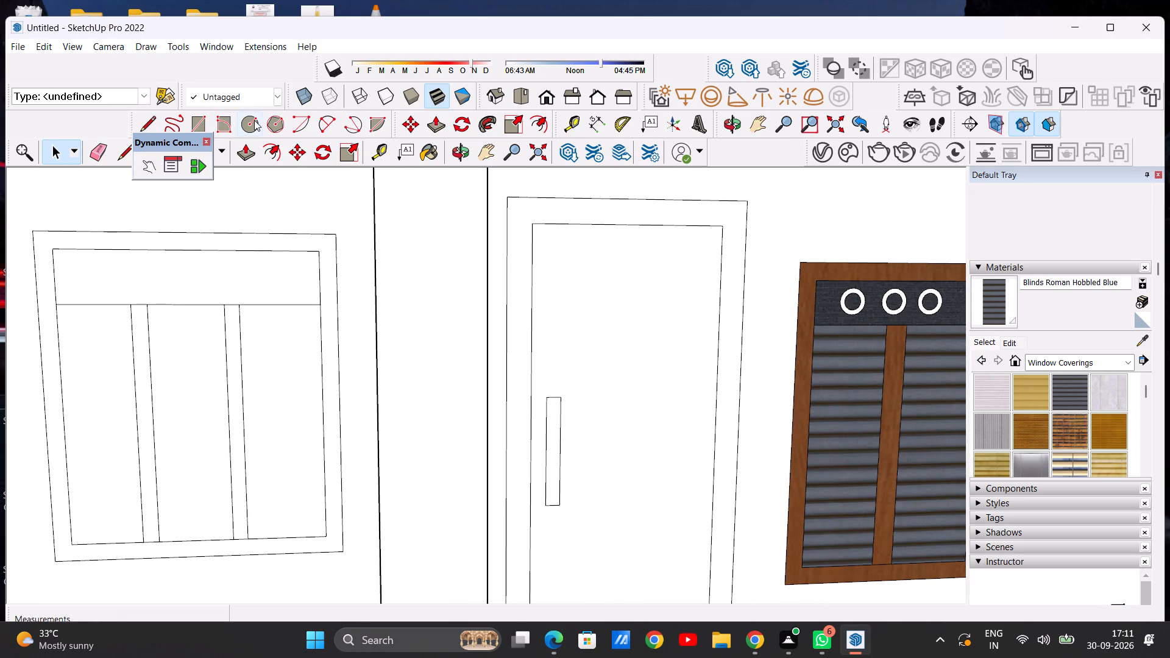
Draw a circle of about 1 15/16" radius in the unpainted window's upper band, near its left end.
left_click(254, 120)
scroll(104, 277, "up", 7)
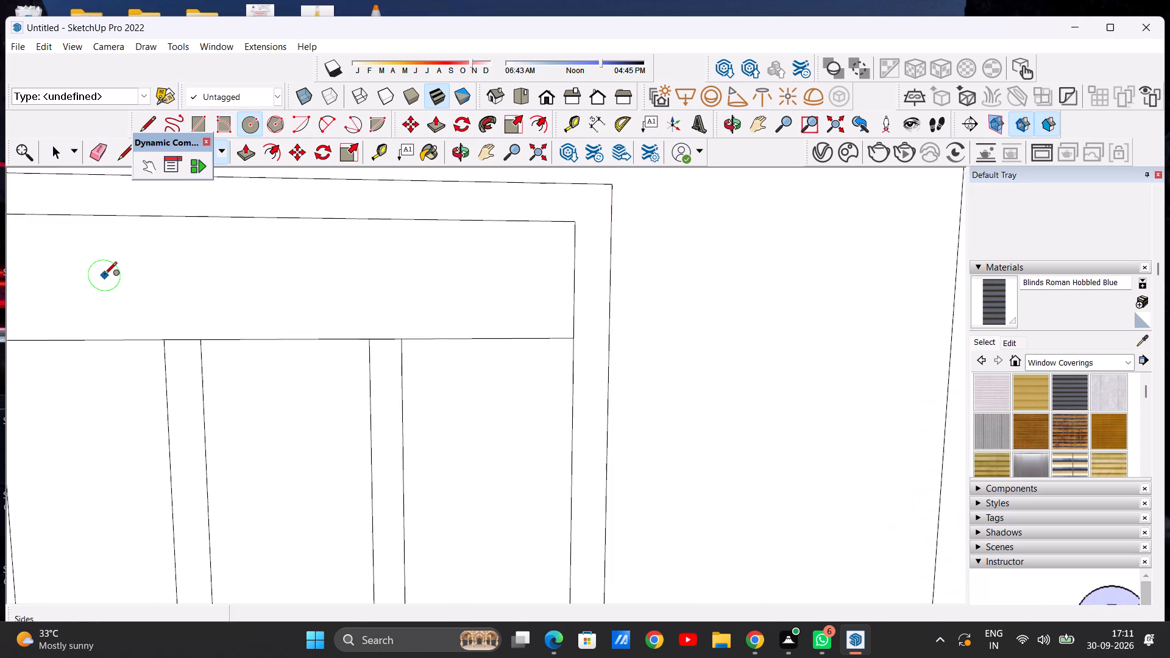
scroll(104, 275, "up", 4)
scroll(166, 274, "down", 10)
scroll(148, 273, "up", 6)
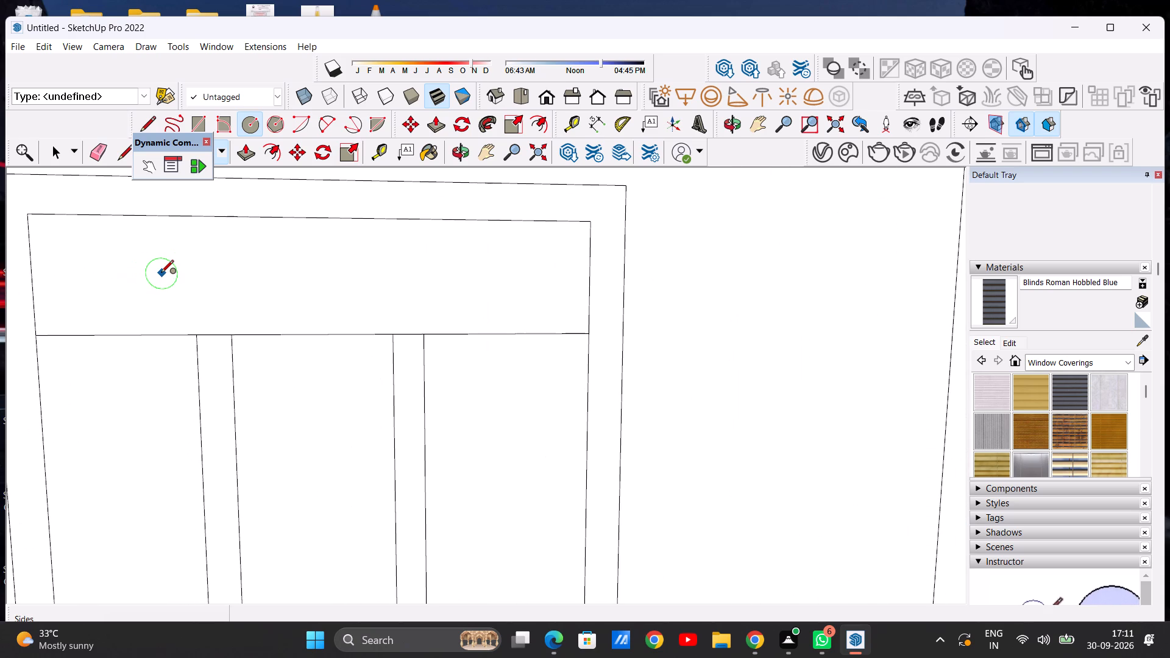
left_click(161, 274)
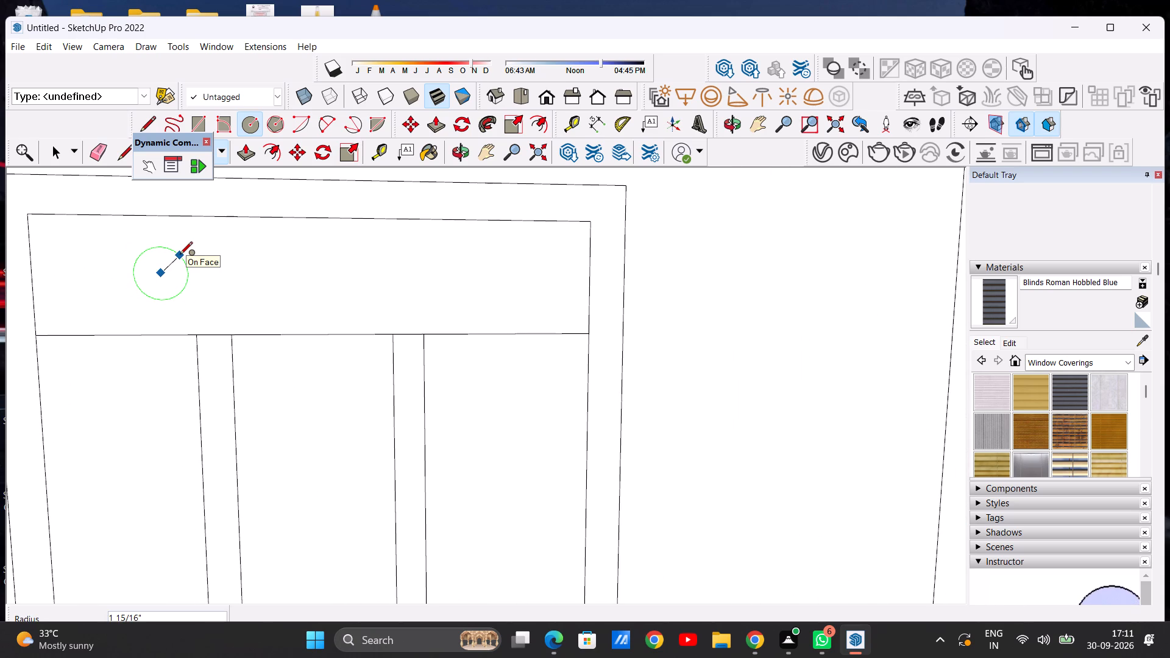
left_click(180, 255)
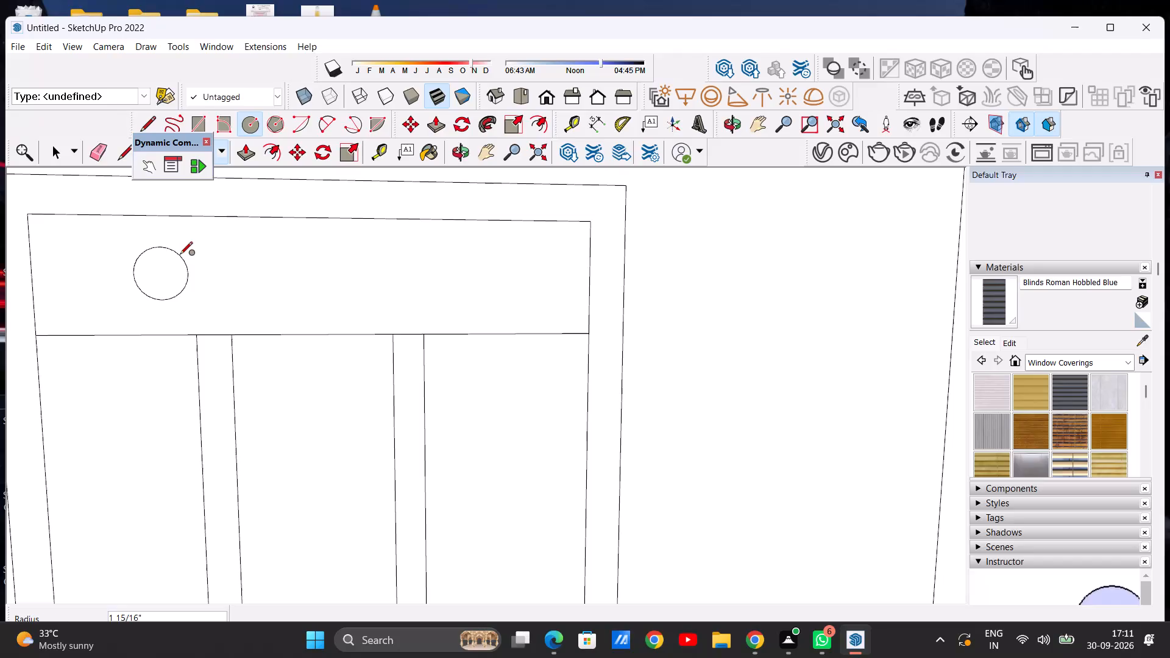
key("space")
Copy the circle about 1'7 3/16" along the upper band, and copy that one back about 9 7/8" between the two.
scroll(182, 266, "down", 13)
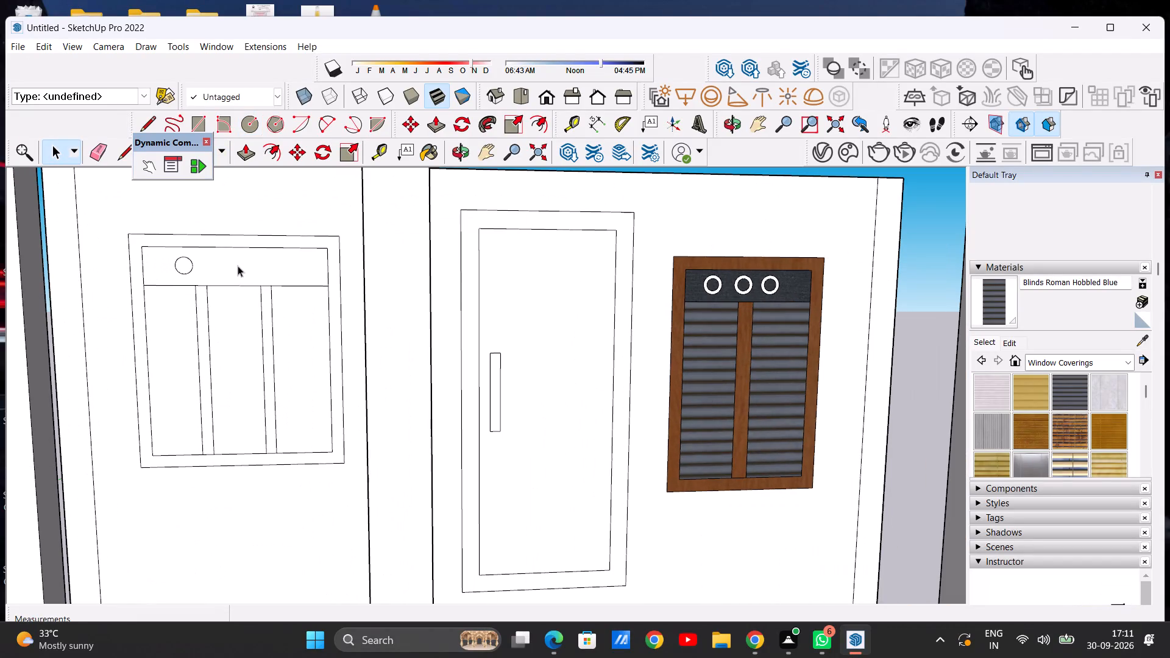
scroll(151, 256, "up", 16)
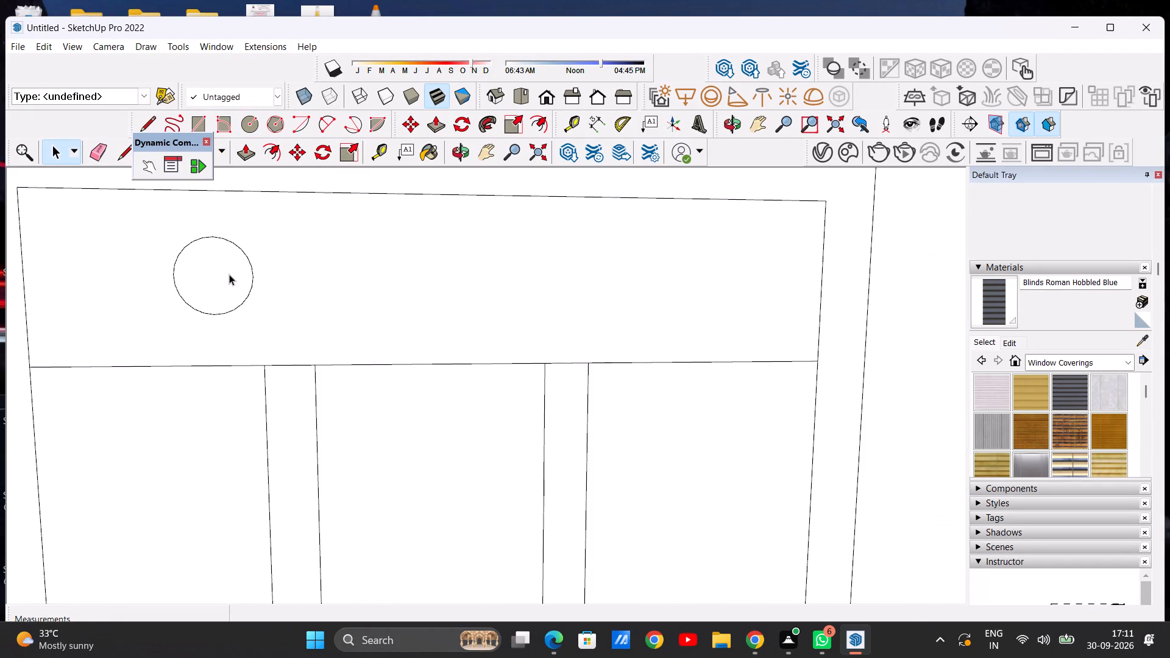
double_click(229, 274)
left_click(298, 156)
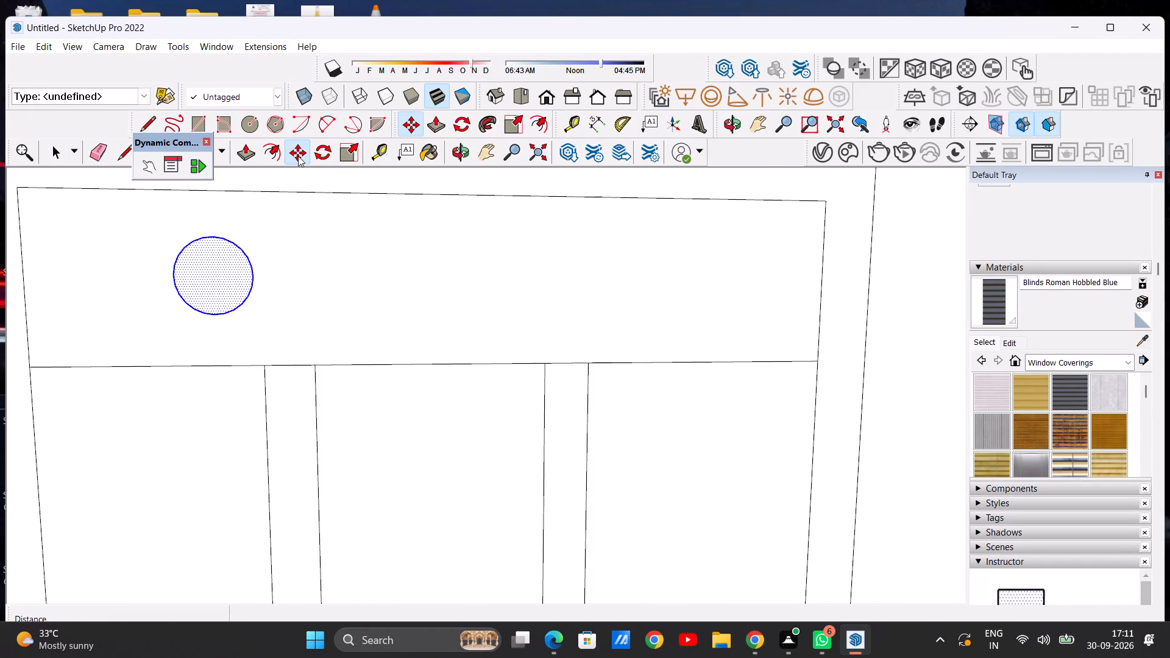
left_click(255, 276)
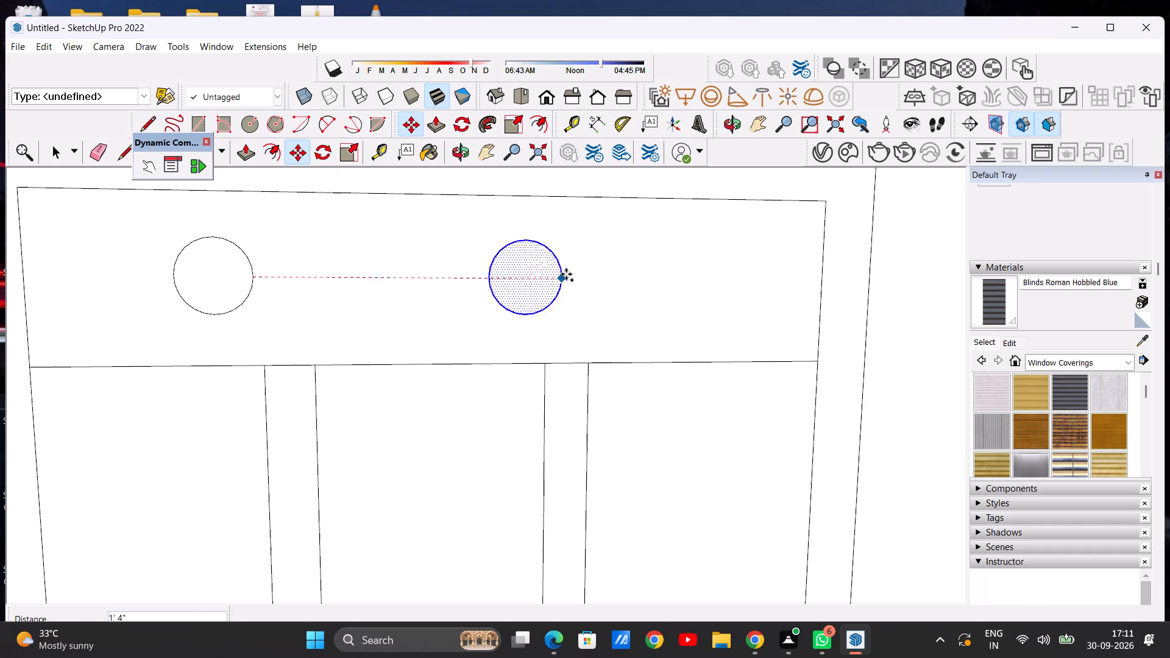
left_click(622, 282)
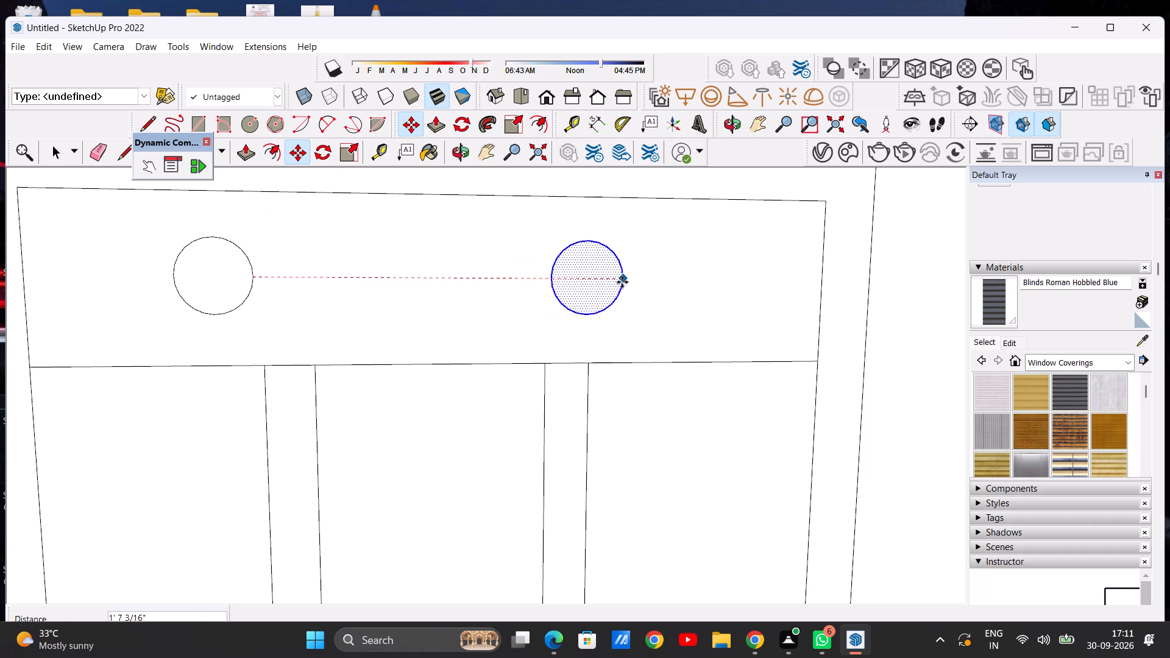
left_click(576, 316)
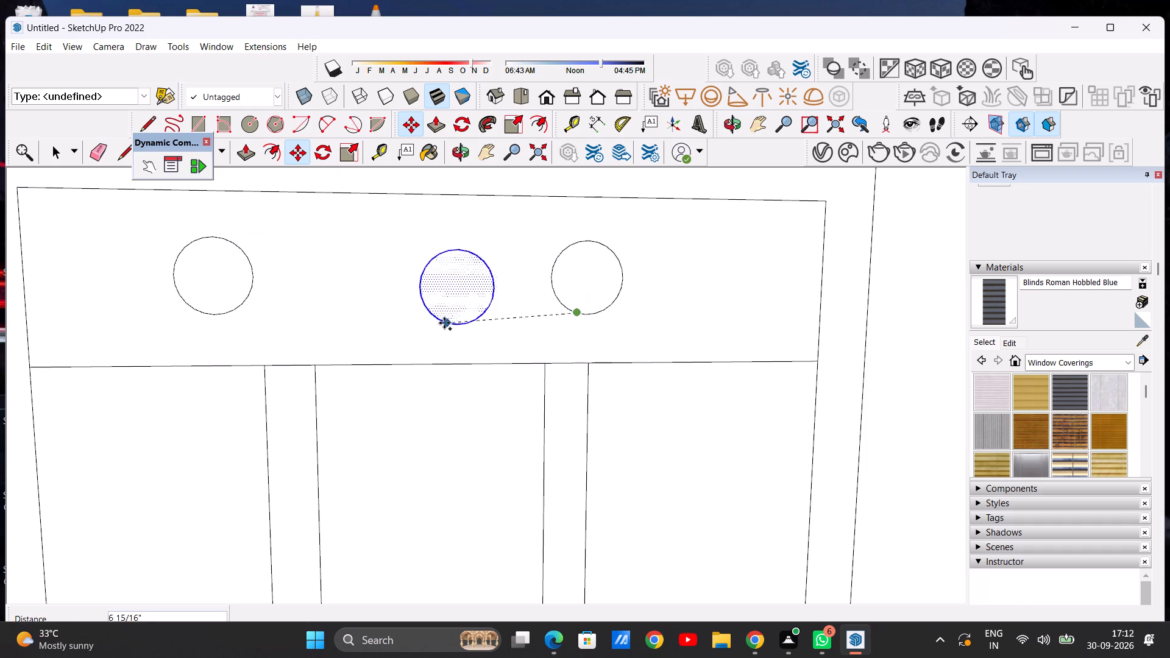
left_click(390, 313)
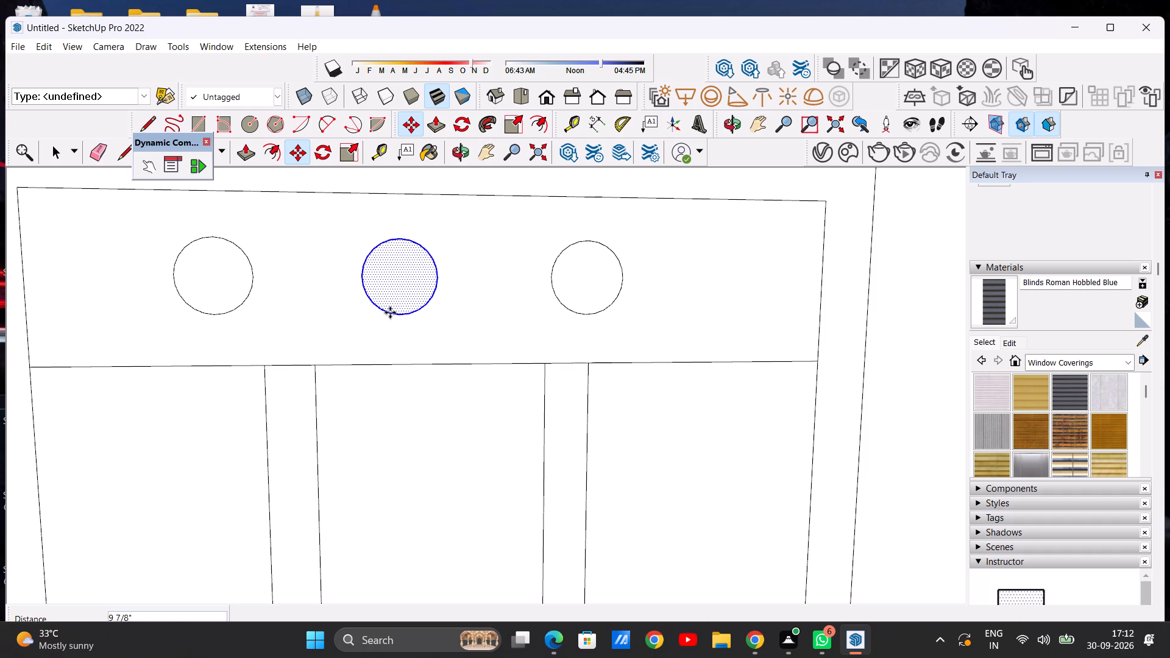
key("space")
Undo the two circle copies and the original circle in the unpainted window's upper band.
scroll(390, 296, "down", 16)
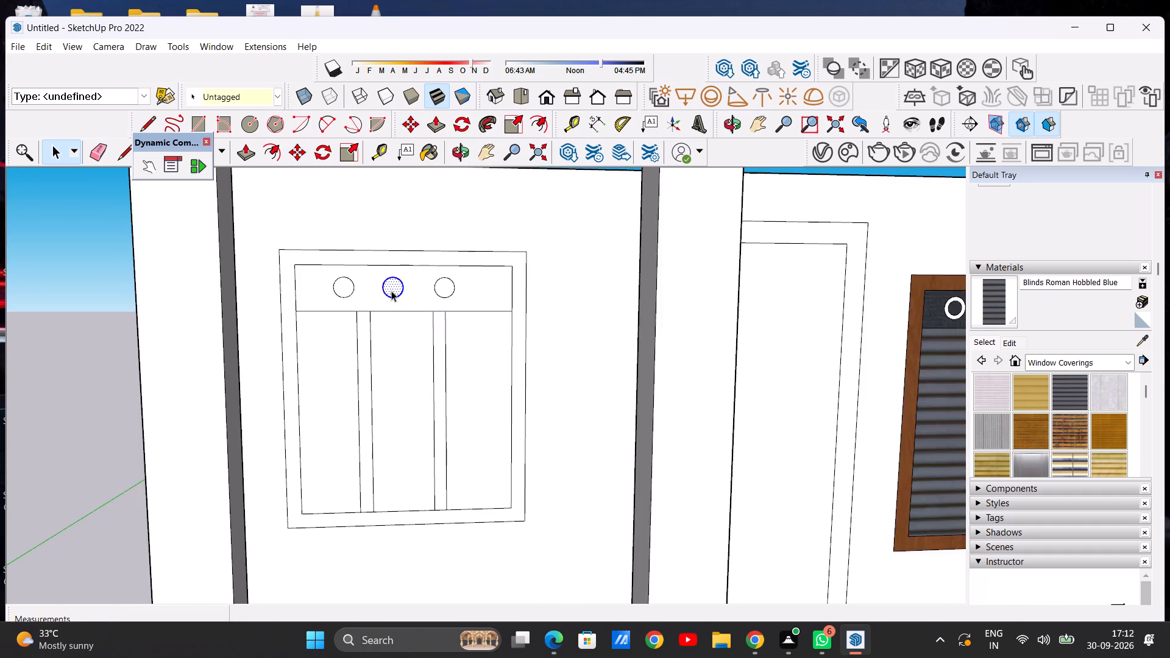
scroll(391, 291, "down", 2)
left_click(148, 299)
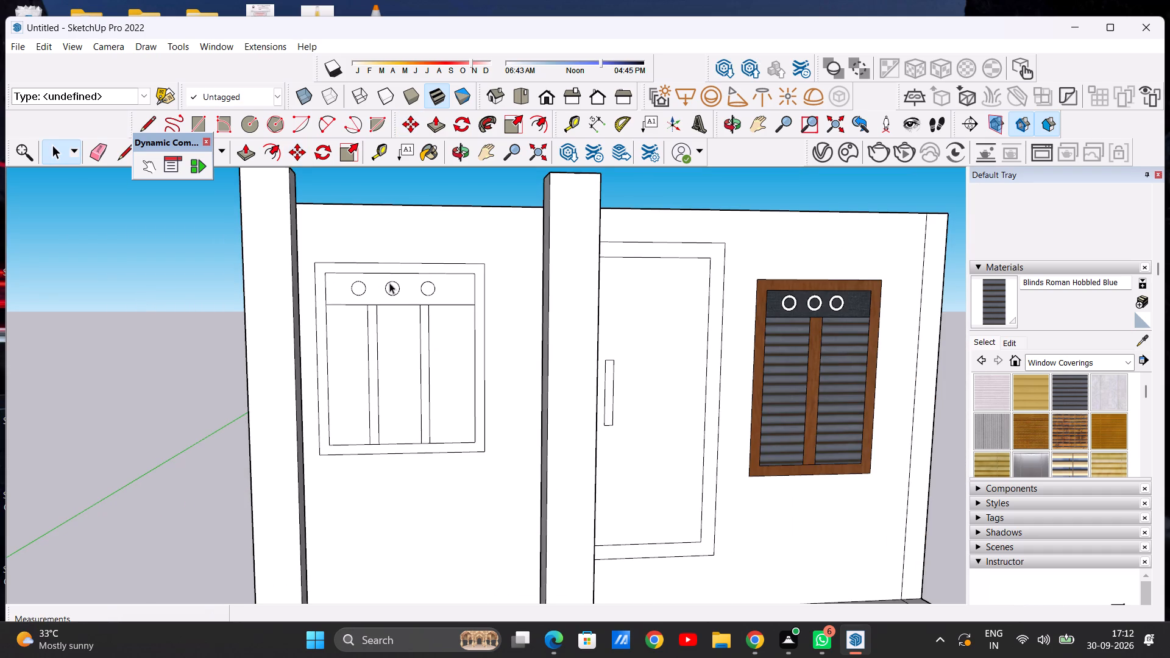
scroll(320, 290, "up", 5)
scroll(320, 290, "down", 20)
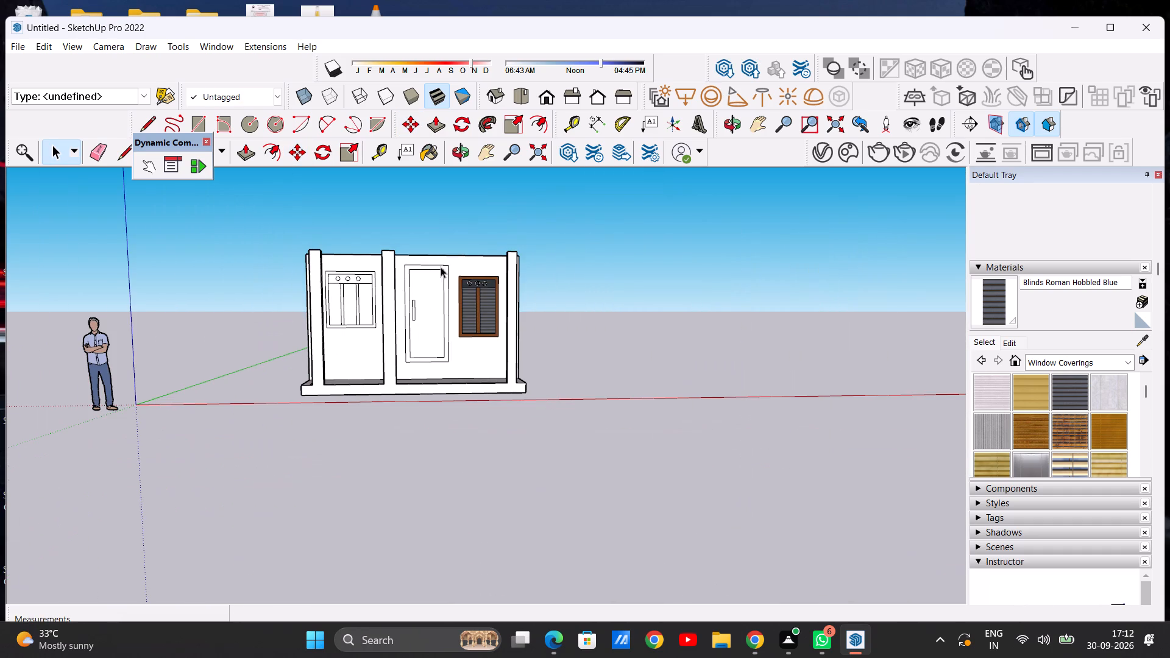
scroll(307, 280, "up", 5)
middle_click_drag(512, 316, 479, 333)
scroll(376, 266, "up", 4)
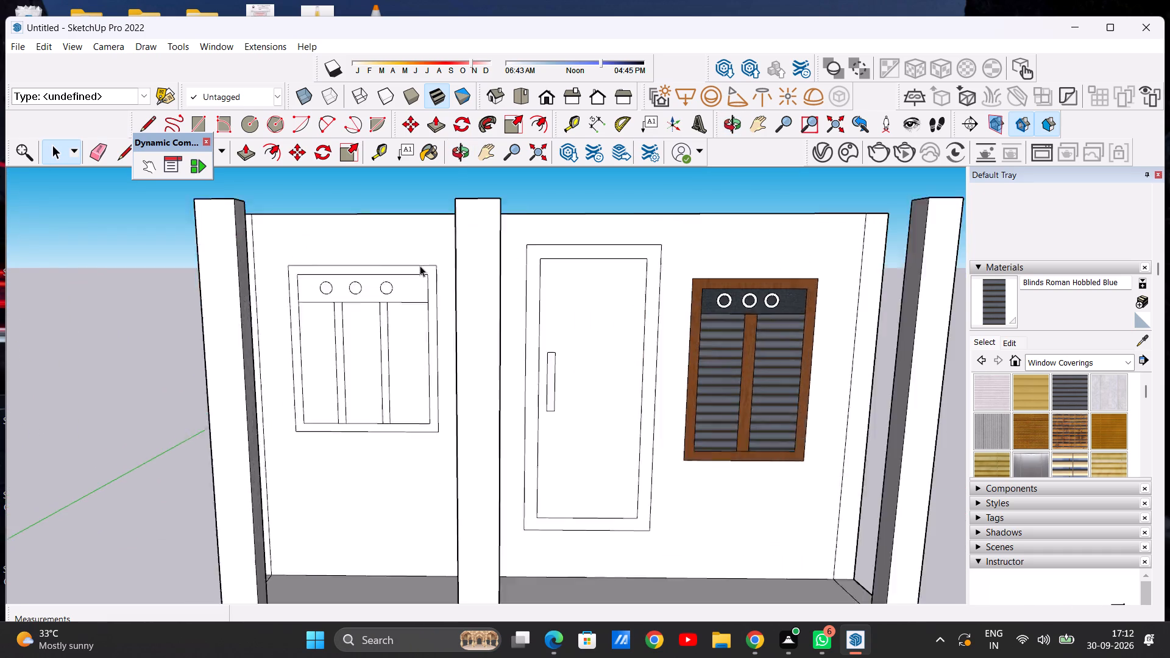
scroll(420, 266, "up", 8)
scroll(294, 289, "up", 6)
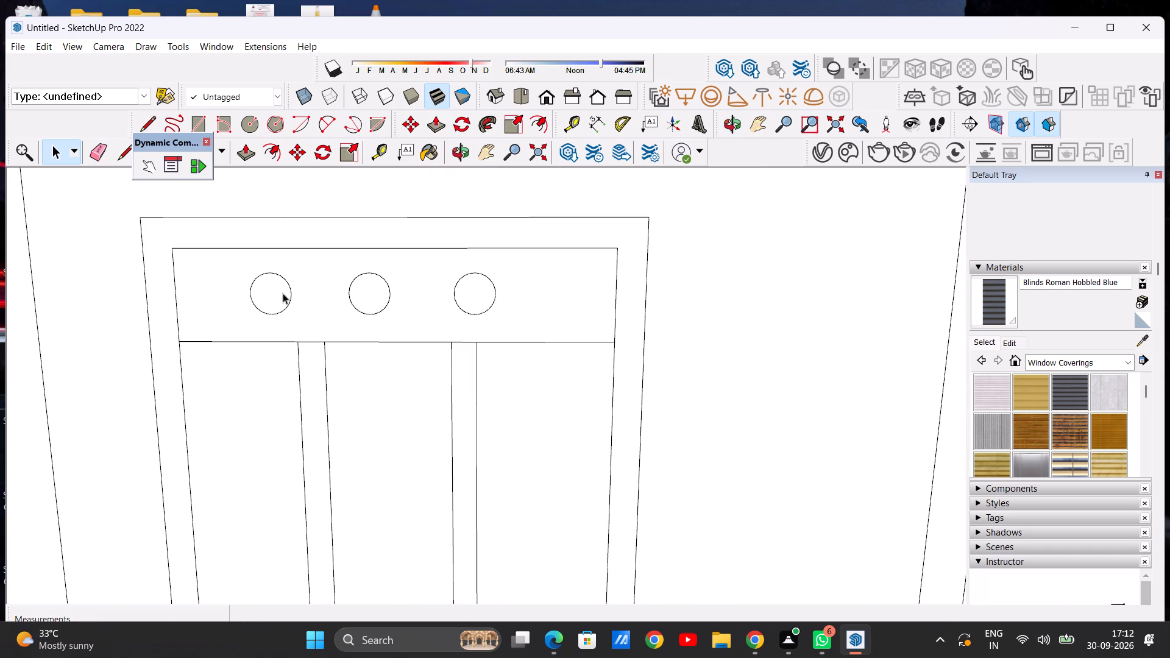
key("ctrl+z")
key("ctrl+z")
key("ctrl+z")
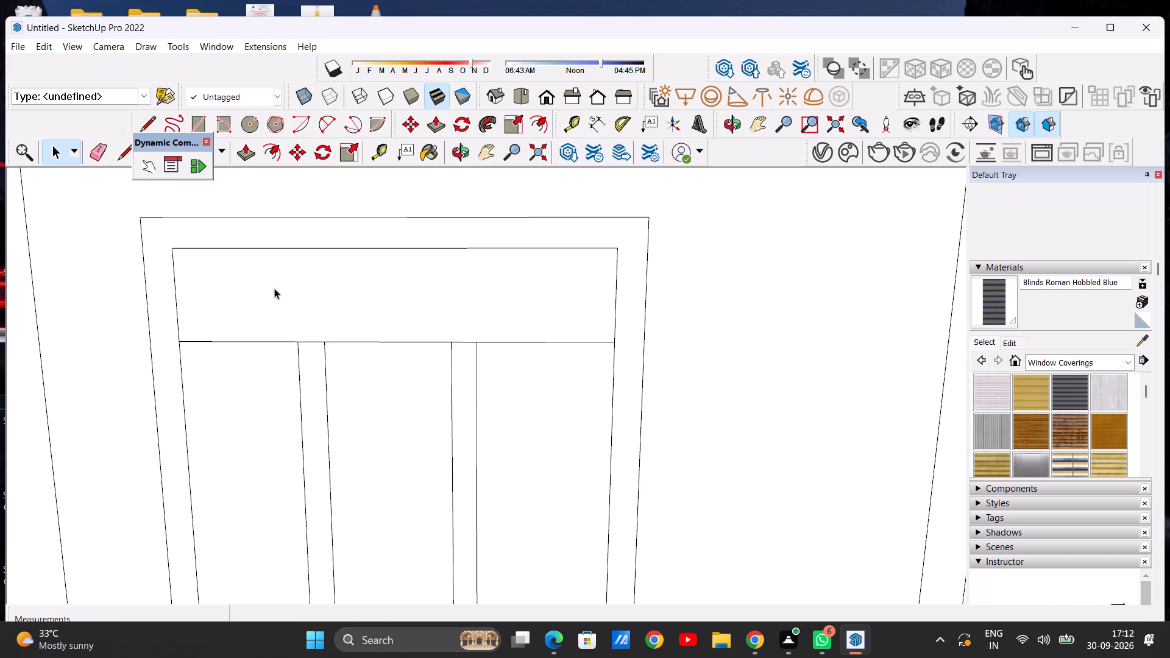
Draw a larger circle of about 3 3/16" radius in the unpainted window's upper band, near its left end.
left_click(250, 129)
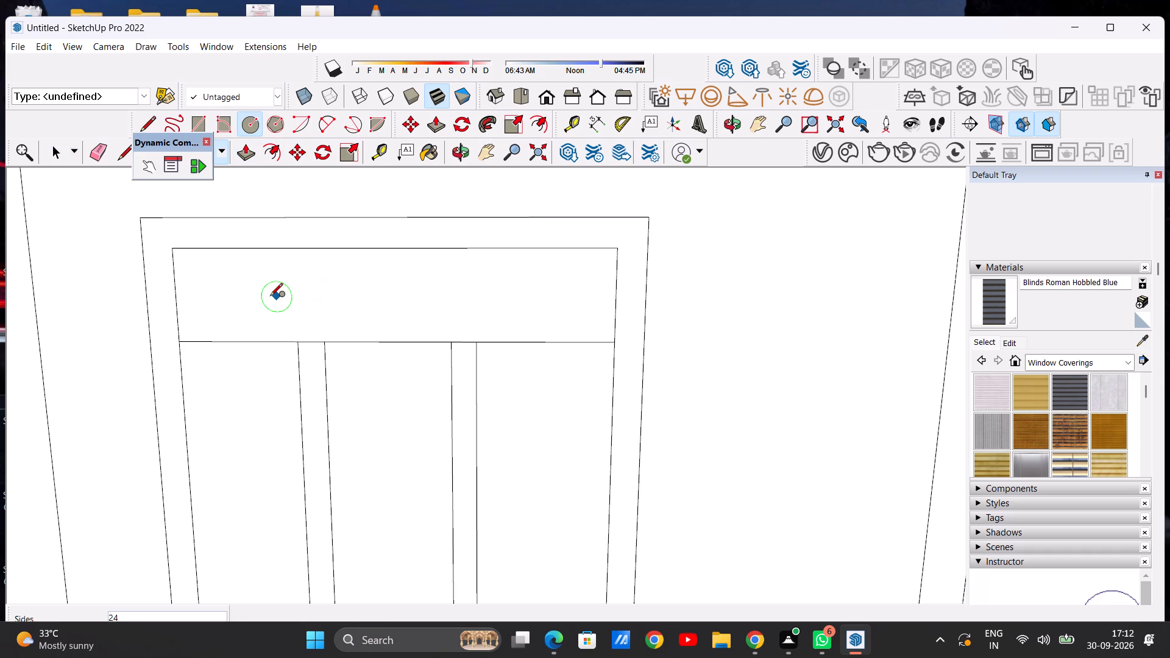
left_click(263, 293)
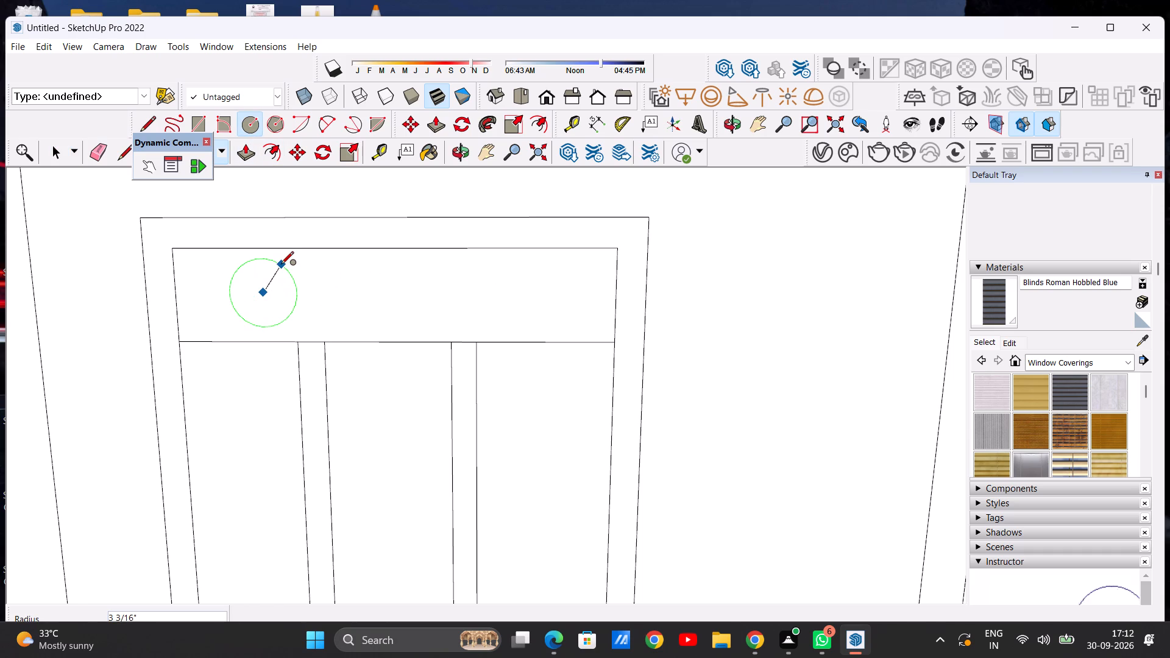
left_click(281, 265)
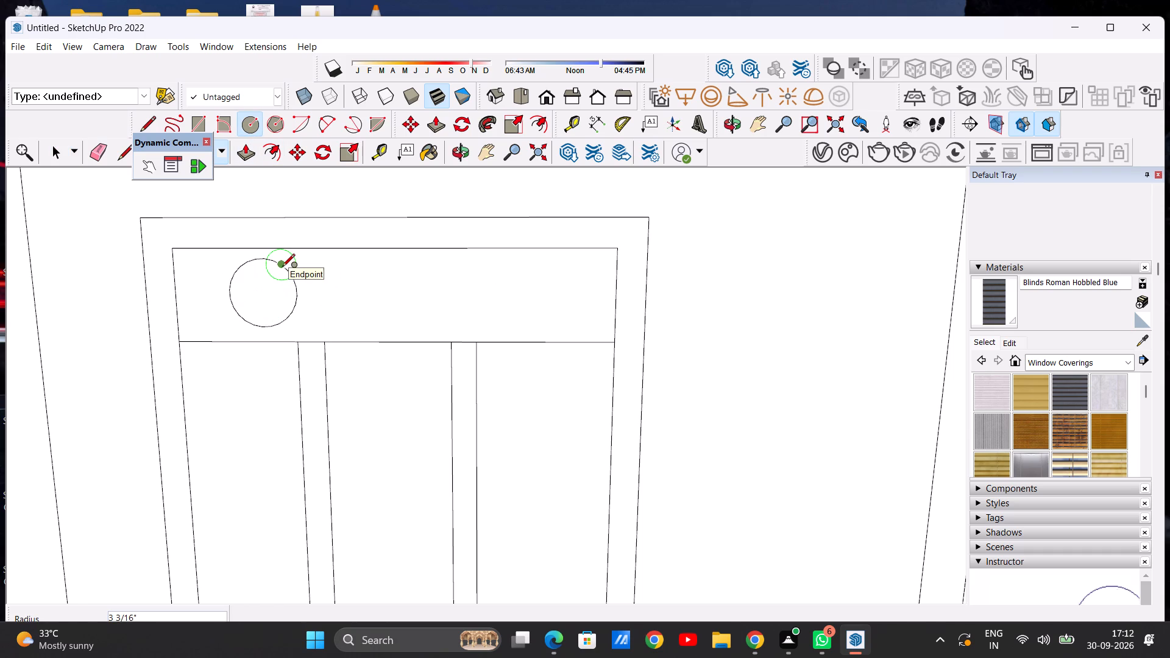
key("space")
Copy the circle about 2' 3/8" along the upper band, and copy that one back about 1'1 5/16" between the two.
double_click(272, 295)
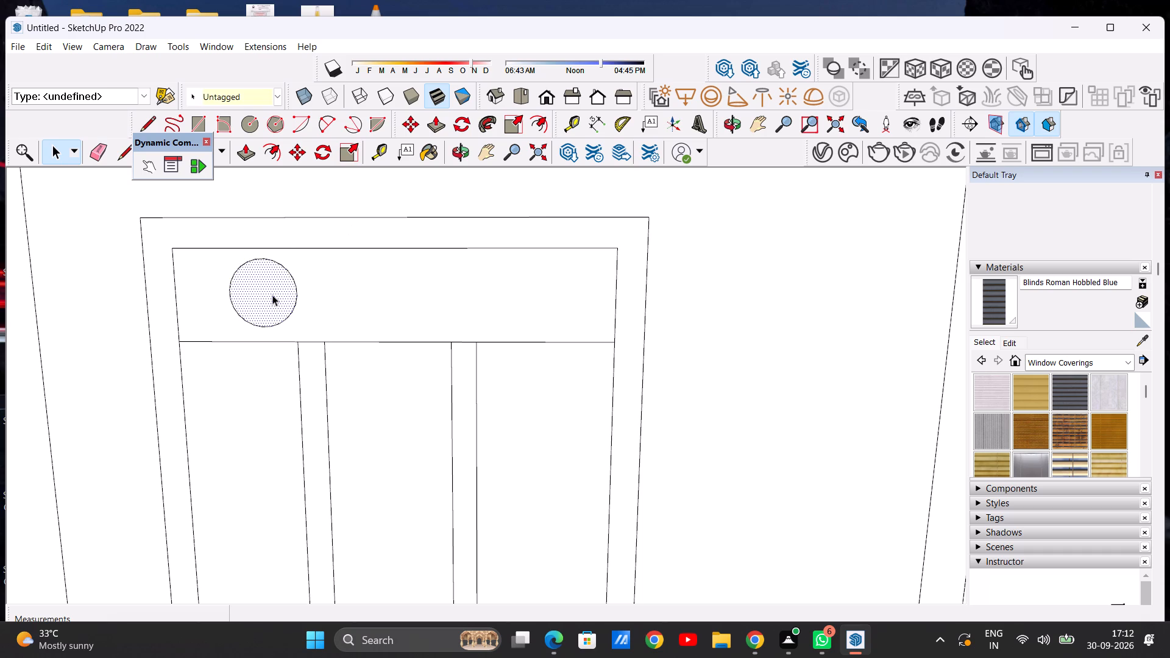
left_click(295, 155)
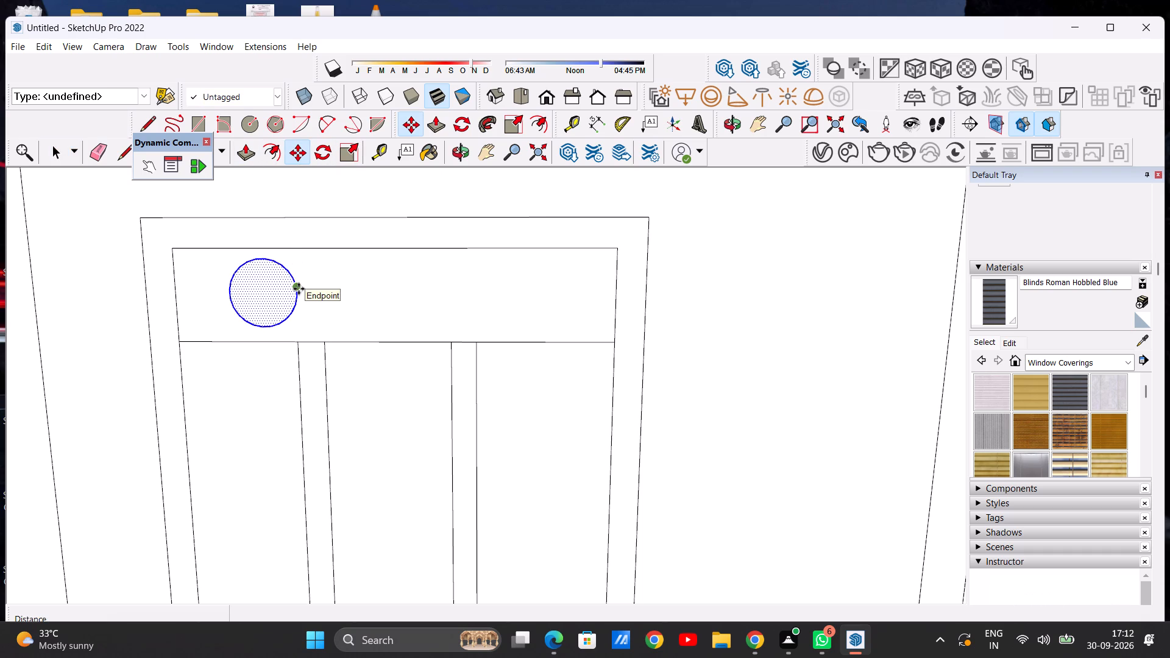
left_click(299, 289)
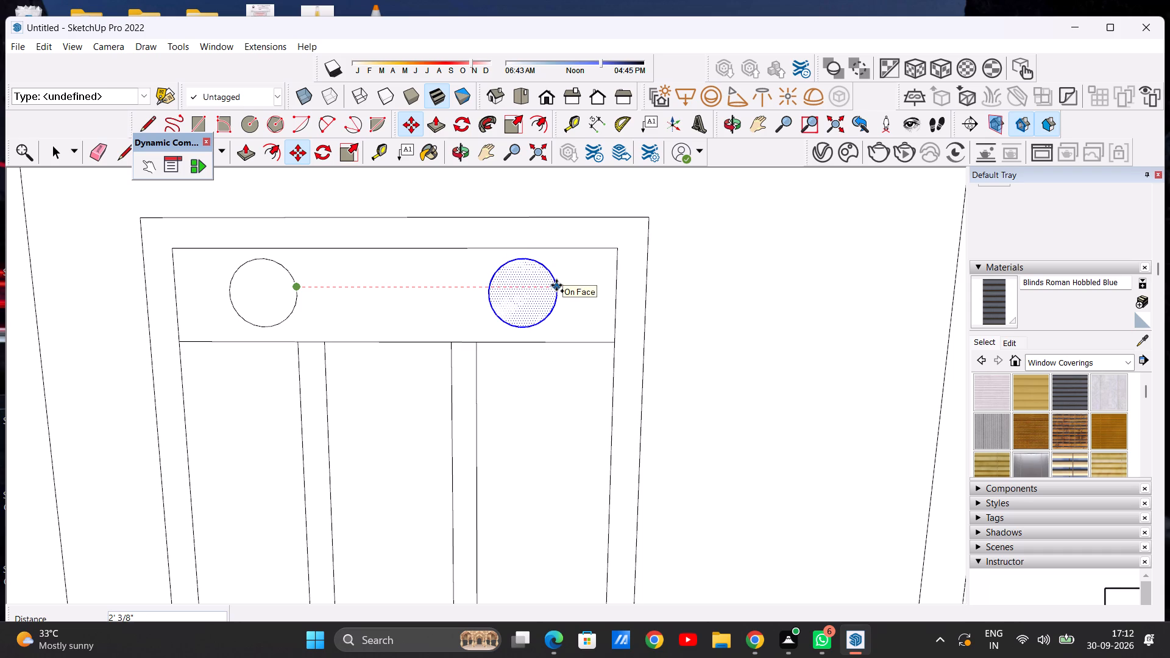
left_click(556, 285)
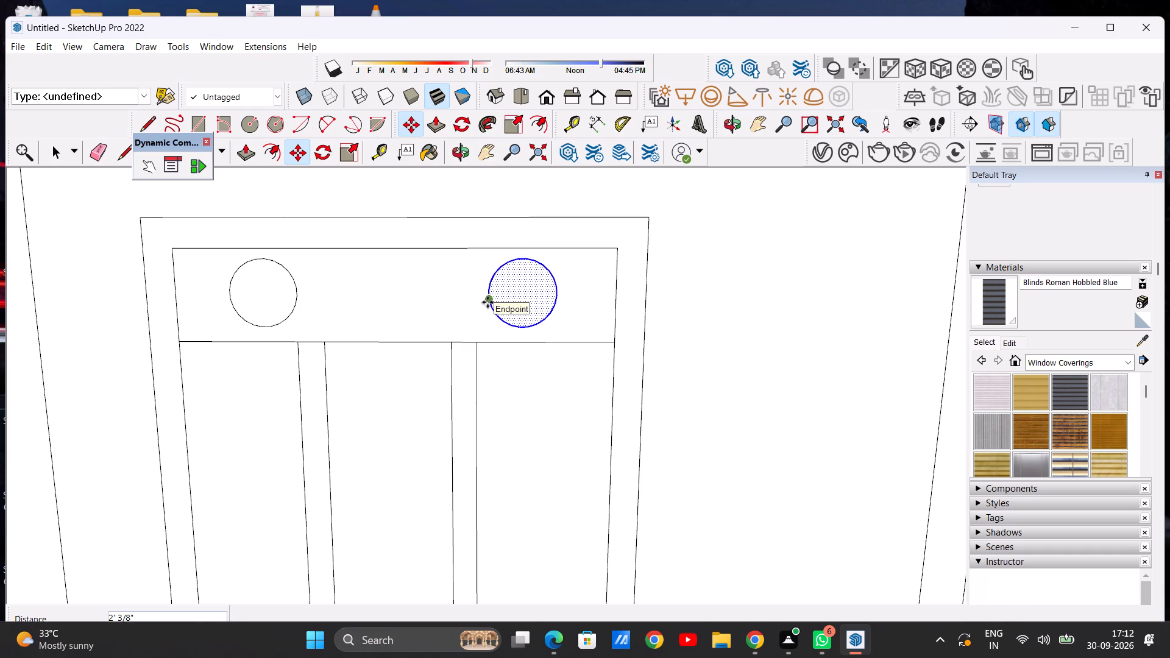
left_click(487, 302)
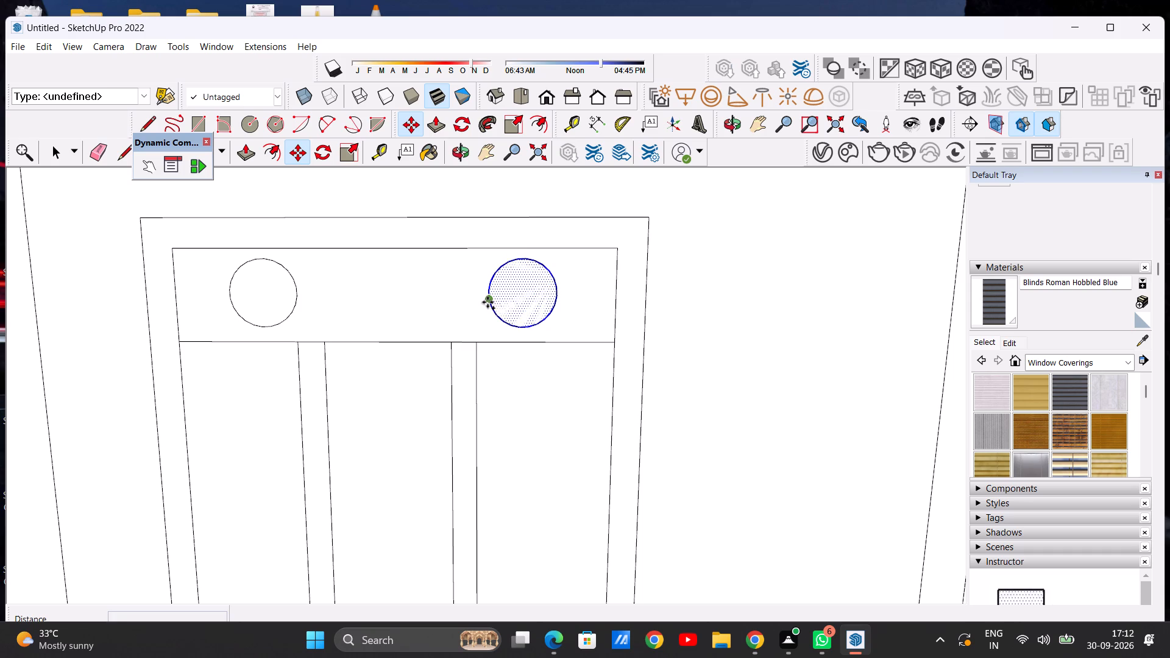
left_click(347, 305)
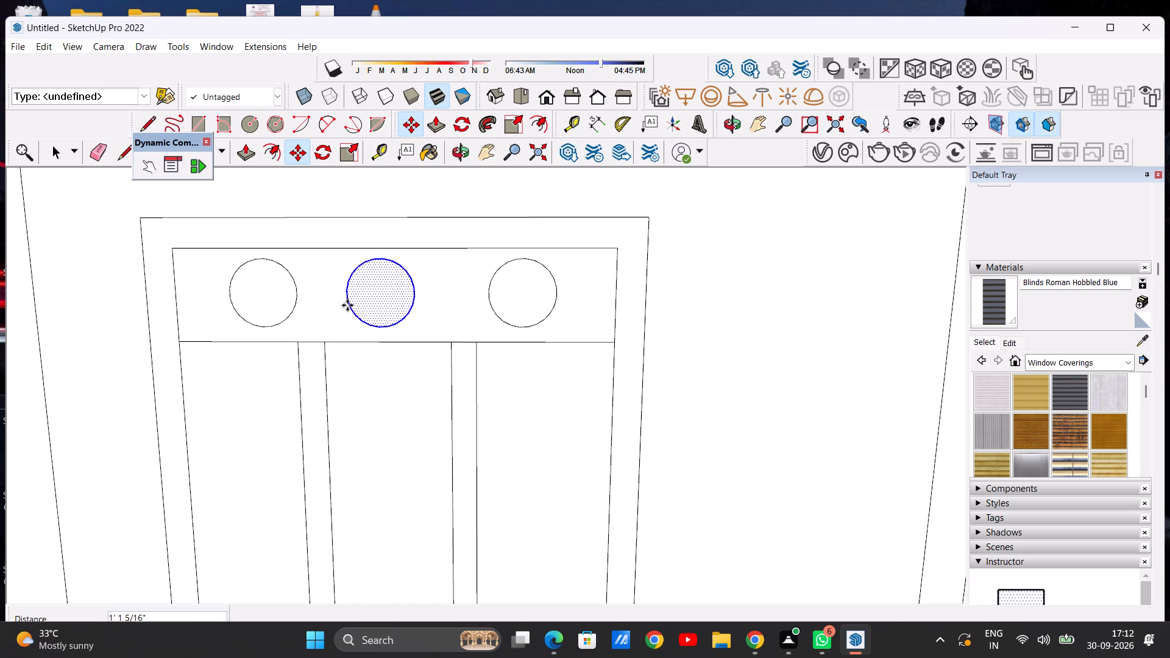
scroll(347, 305, "down", 15)
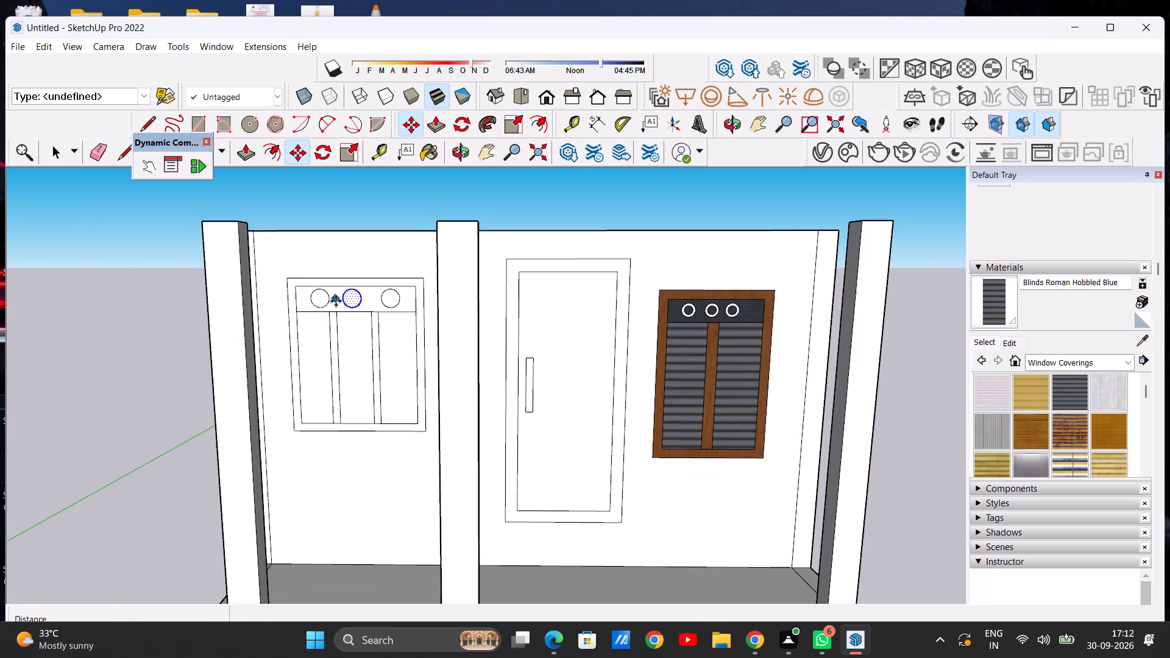
scroll(660, 311, "up", 6)
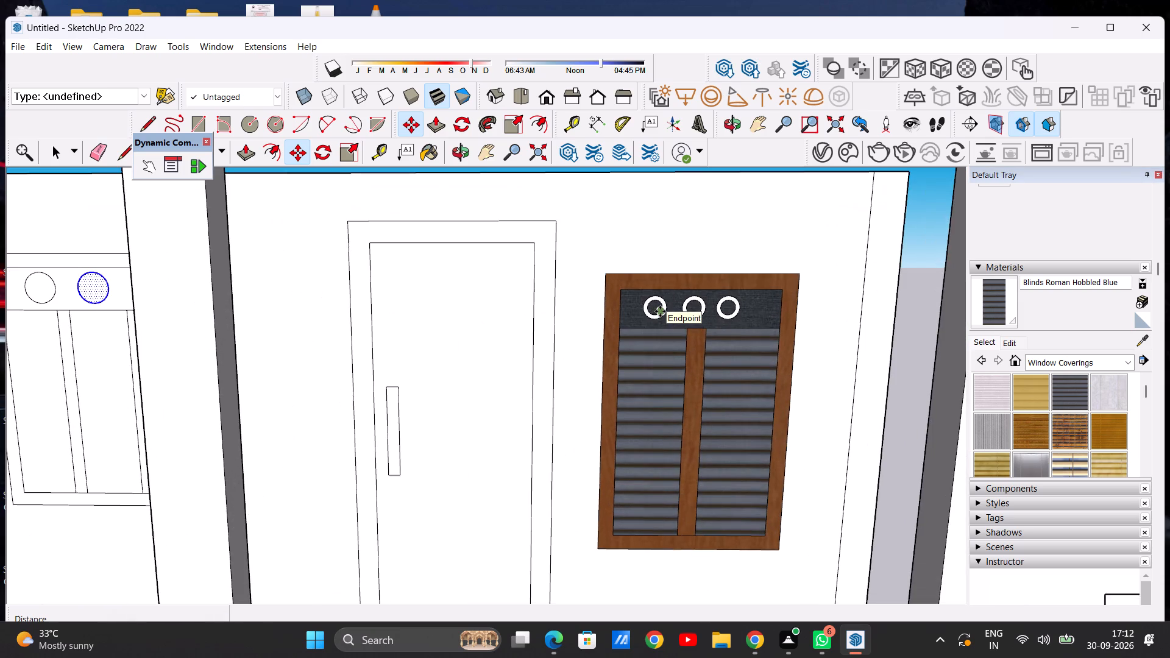
scroll(661, 316, "up", 7)
key("space")
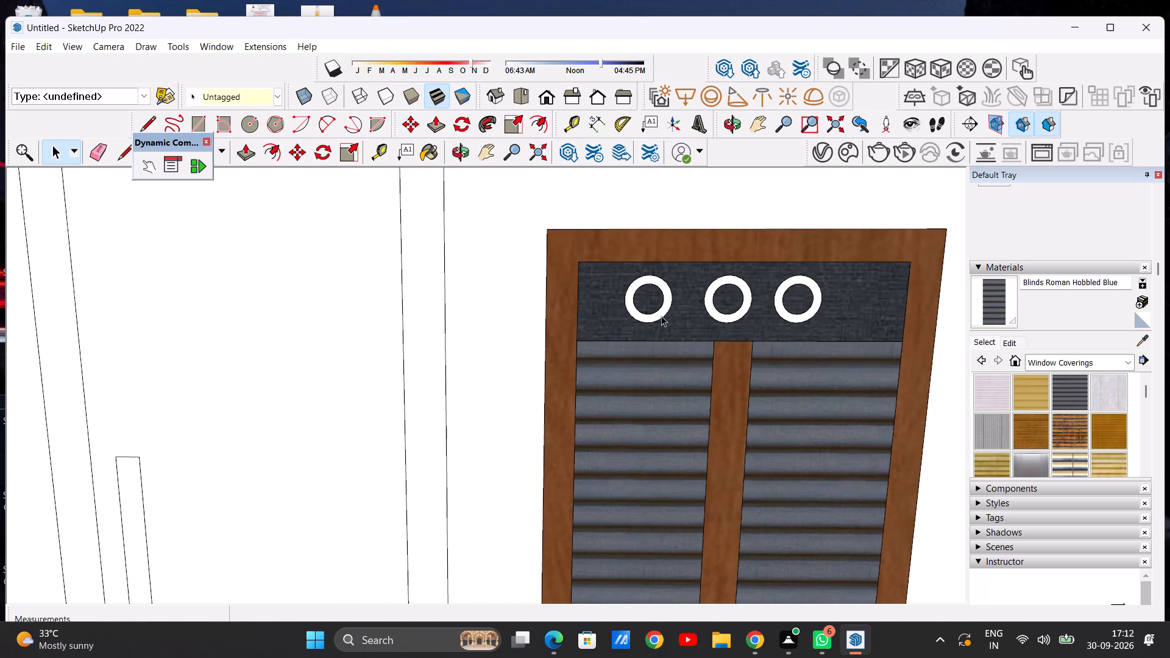
Erase the three white ring vents from the dark upper band of the painted window.
scroll(665, 319, "down", 5)
scroll(780, 294, "up", 7)
middle_click_drag(584, 314, 649, 298)
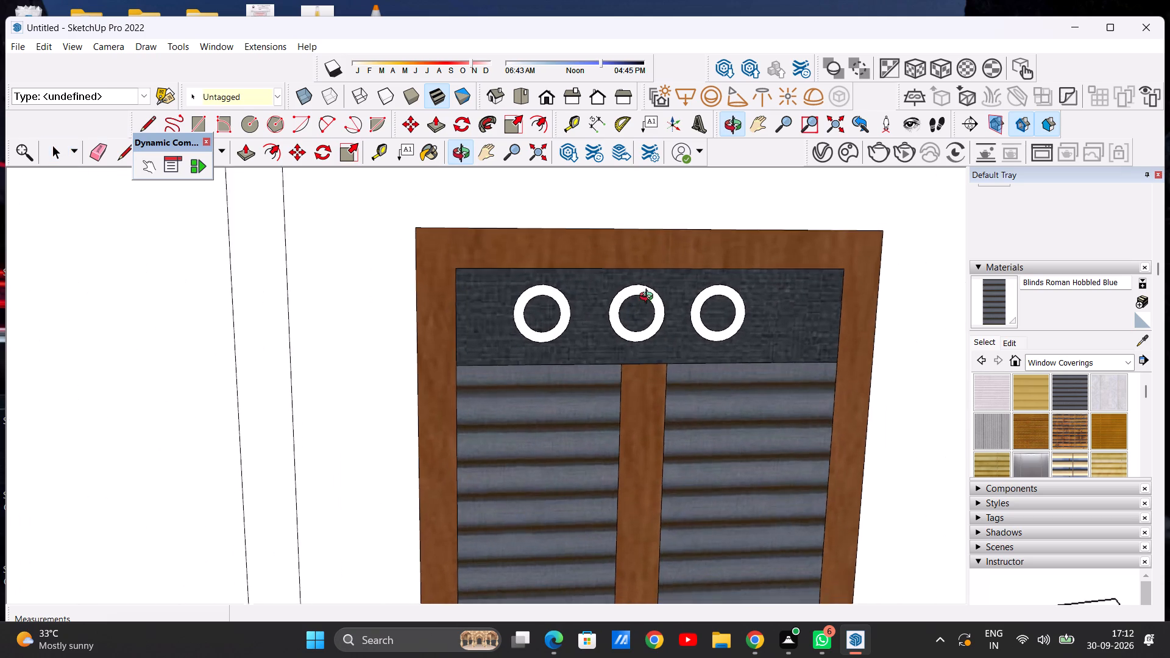
middle_click_drag(649, 298, 590, 313)
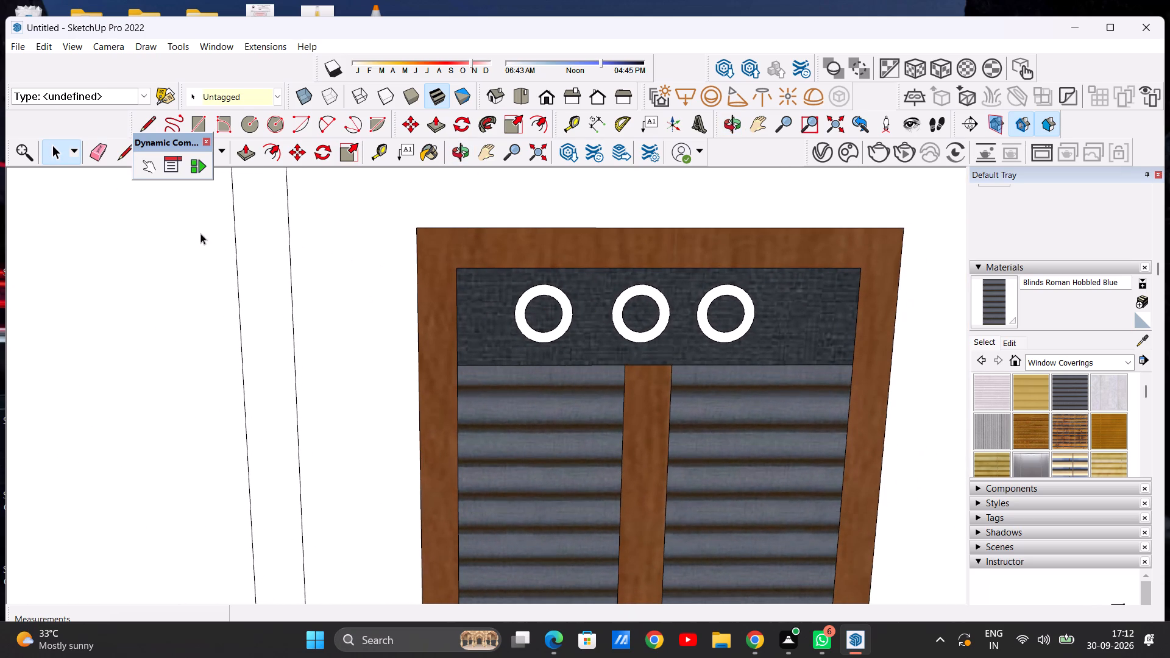
left_click(96, 149)
scroll(526, 311, "up", 5)
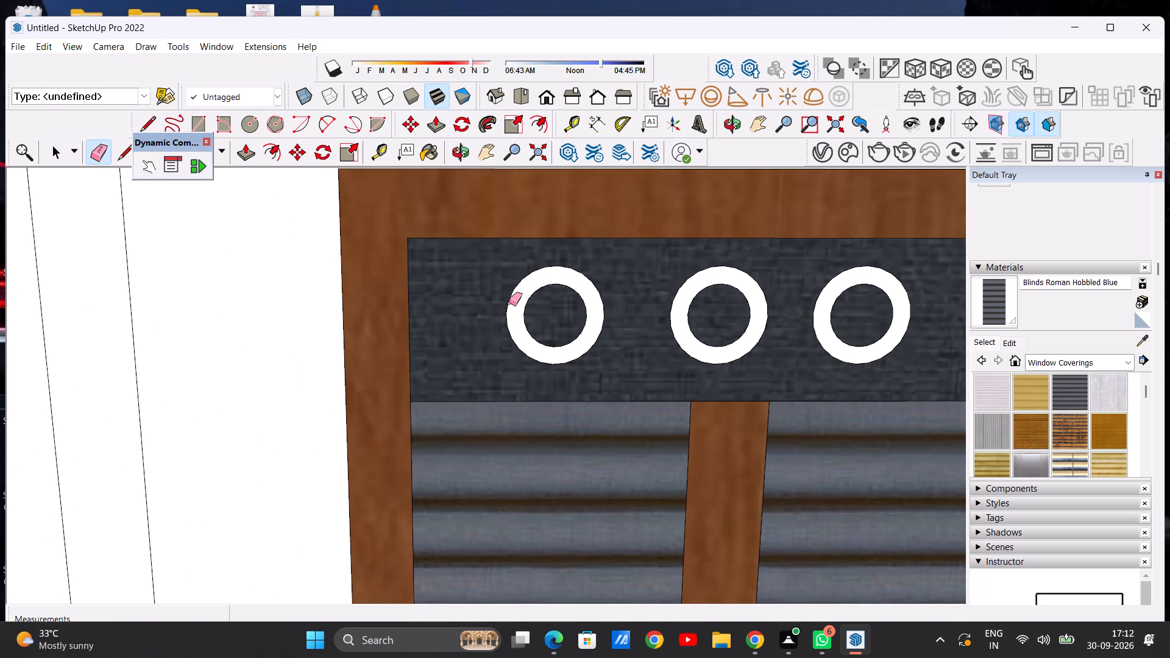
left_click_drag(509, 303, 539, 303)
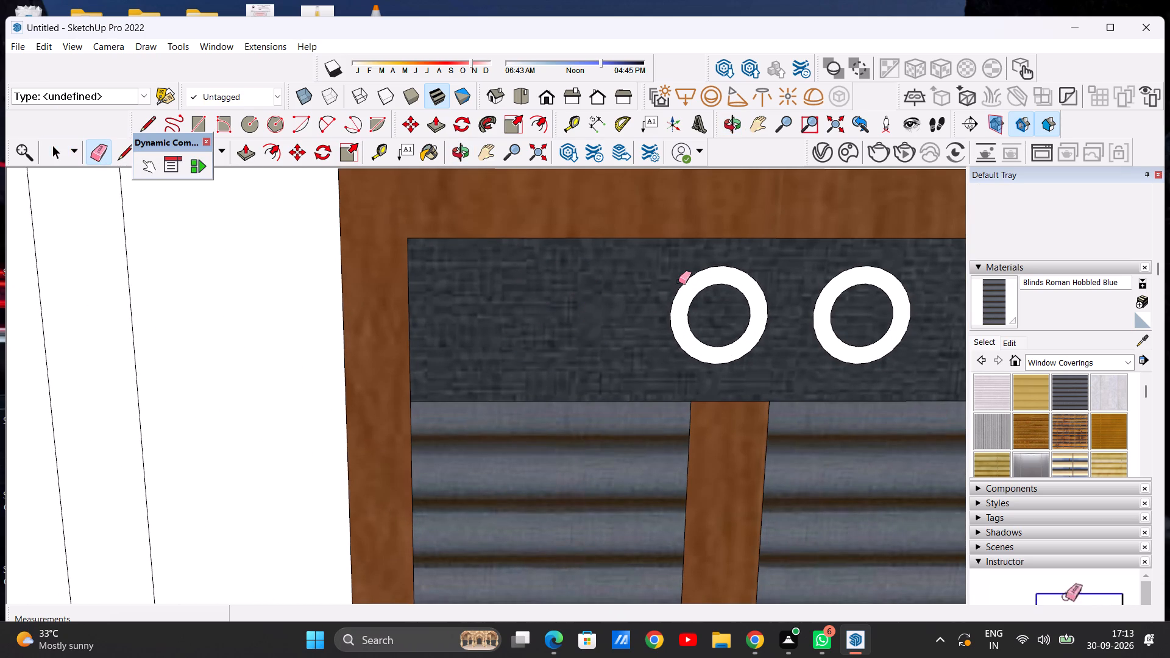
left_click_drag(681, 283, 717, 303)
left_click_drag(825, 275, 868, 302)
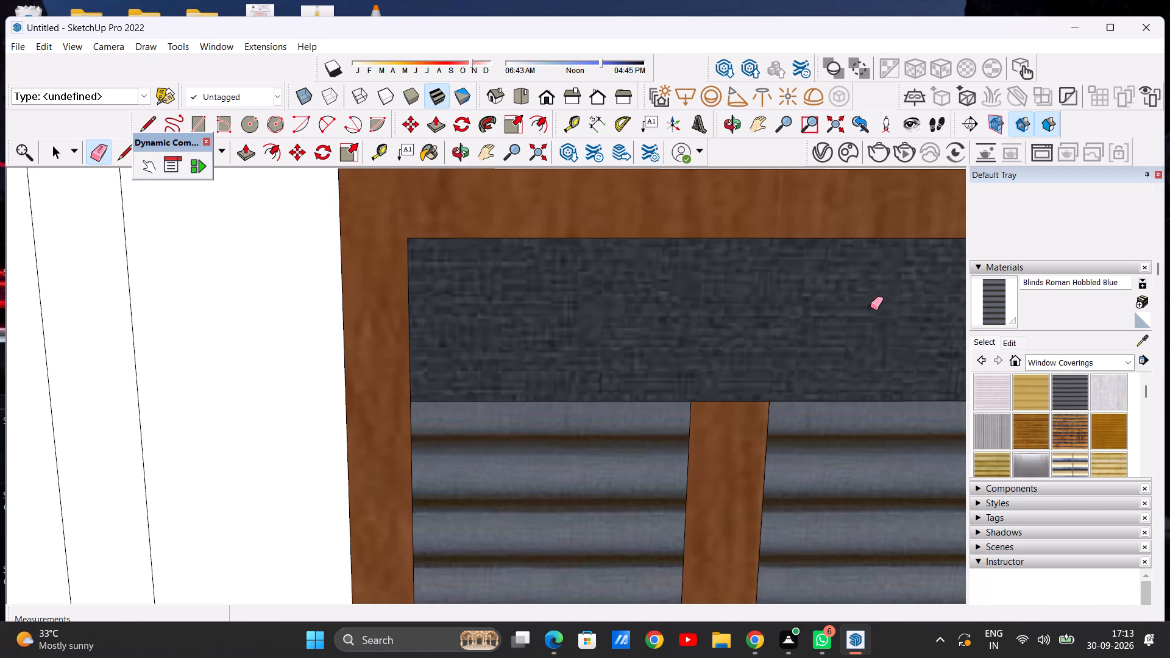
key("space")
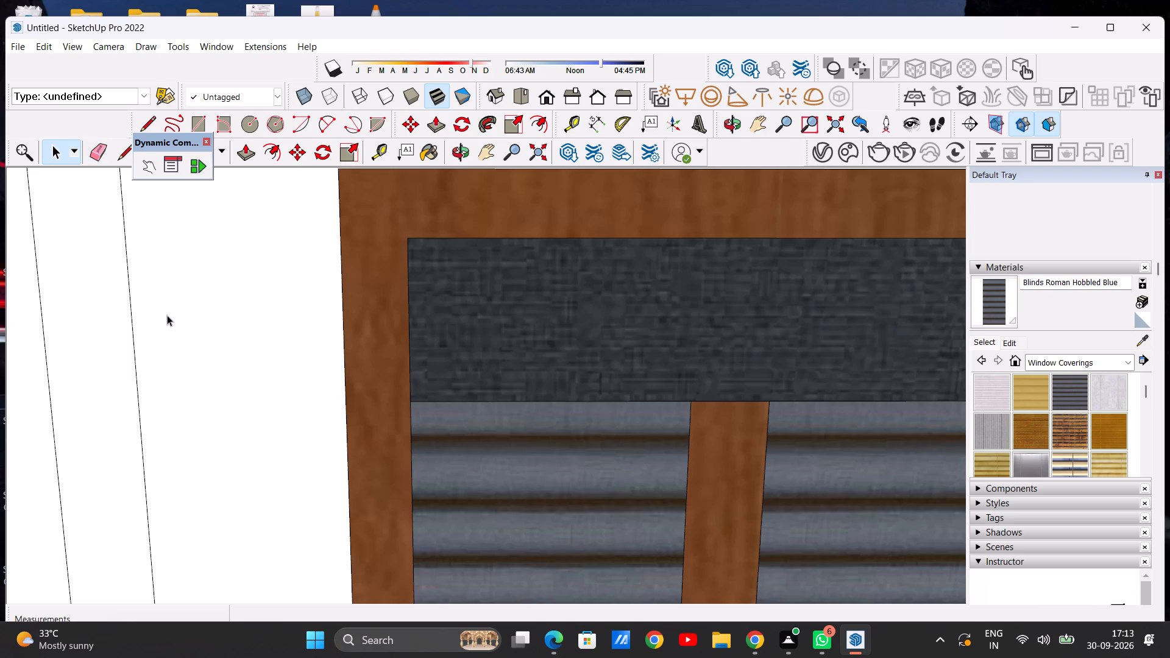
Copy the first circle of the unpainted window about 10'5 3/16" across, onto the near end of the painted window's upper band.
scroll(171, 312, "down", 20)
scroll(171, 312, "down", 1)
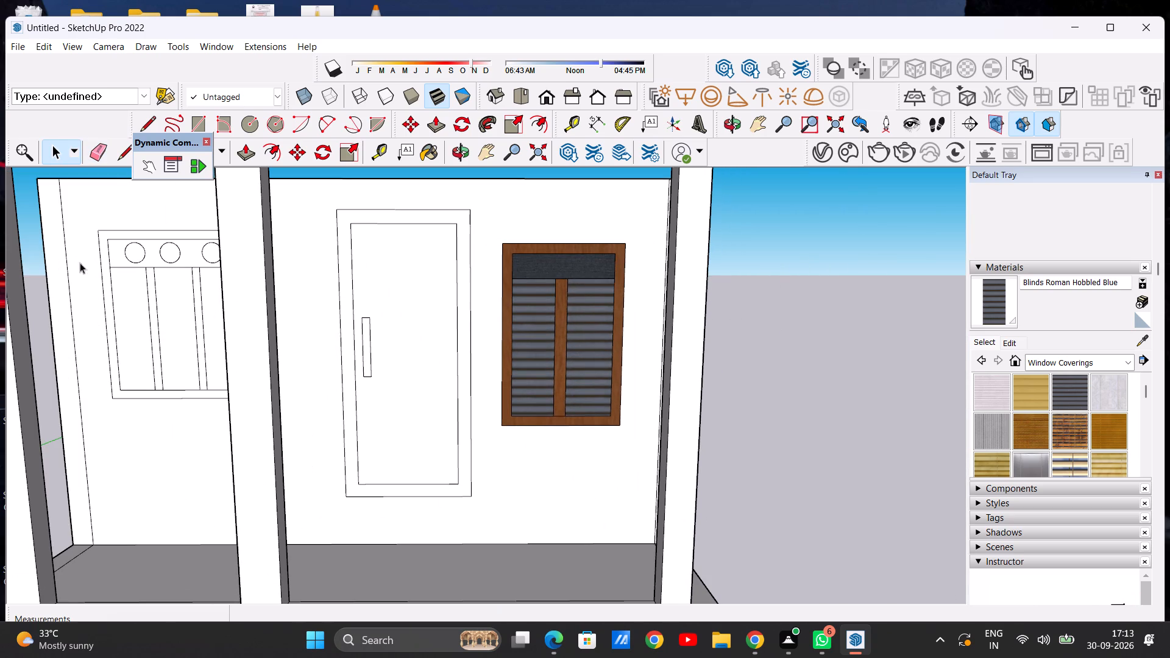
scroll(201, 303, "up", 1)
scroll(216, 303, "down", 5)
scroll(182, 281, "up", 13)
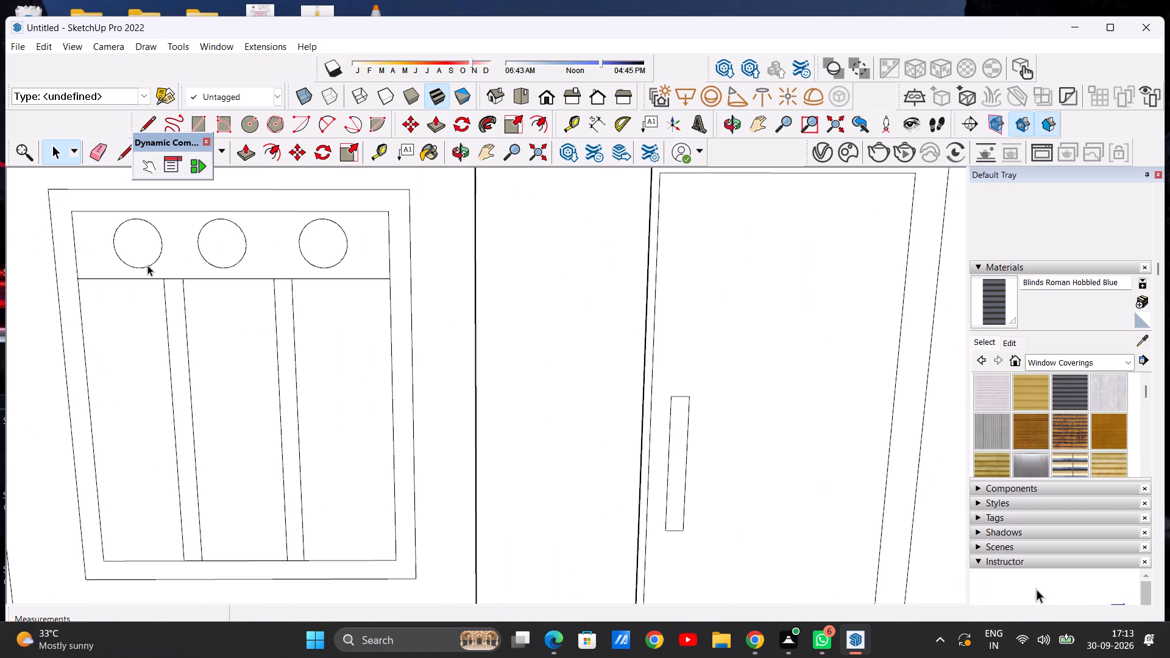
double_click(127, 247)
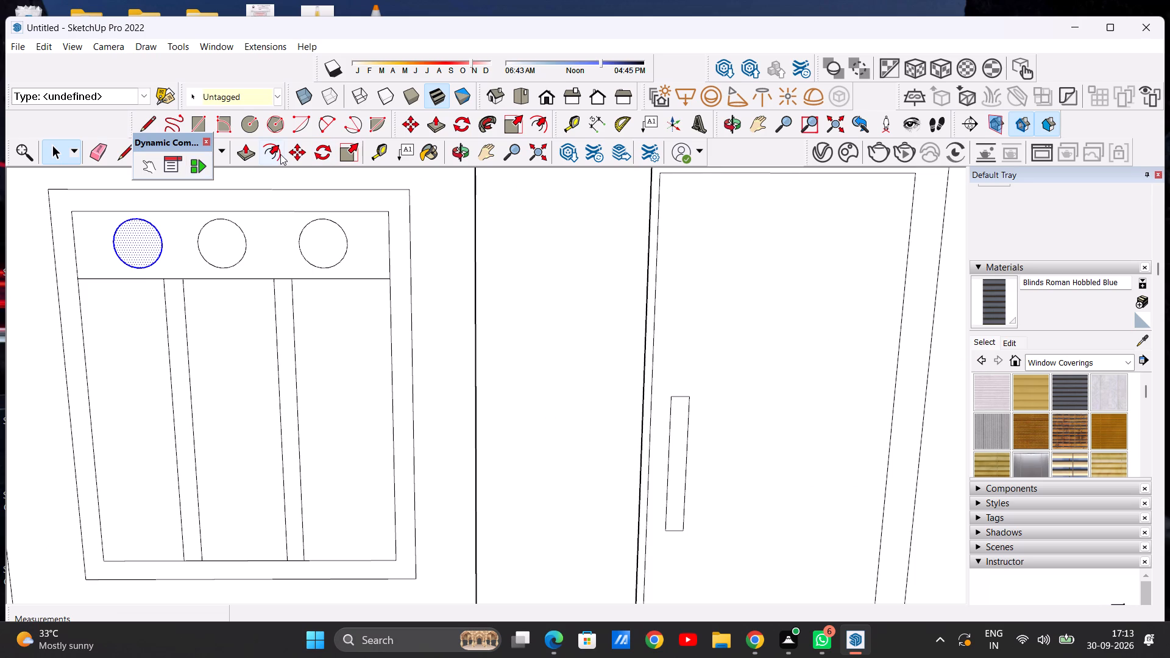
left_click(289, 153)
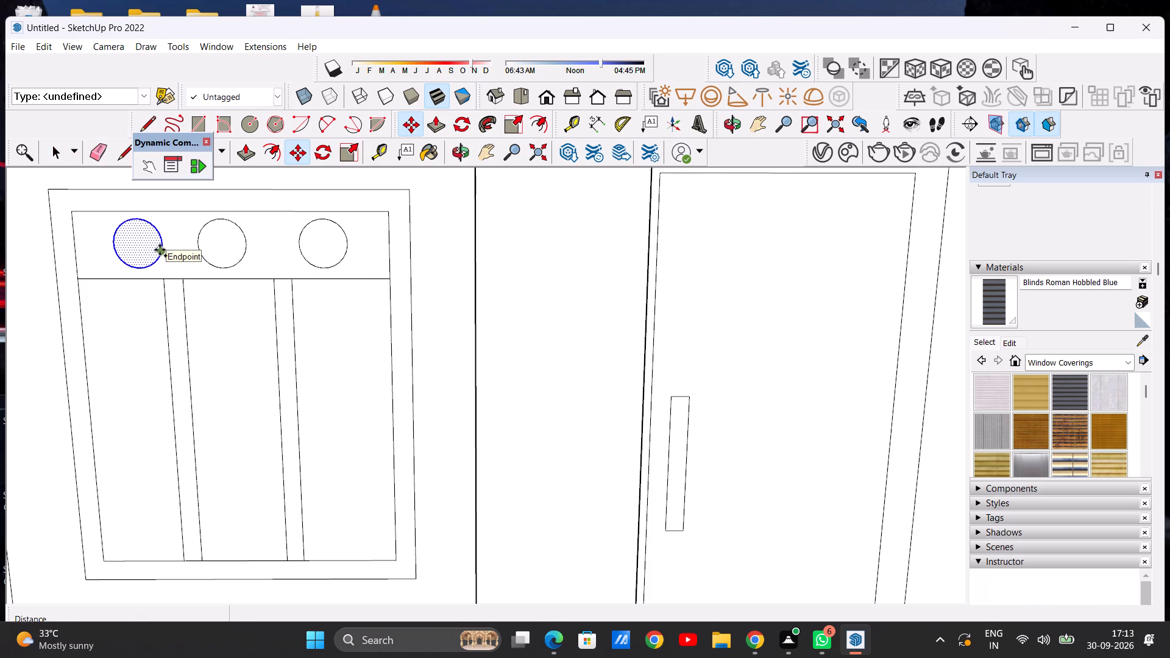
left_click(160, 250)
scroll(324, 284, "down", 8)
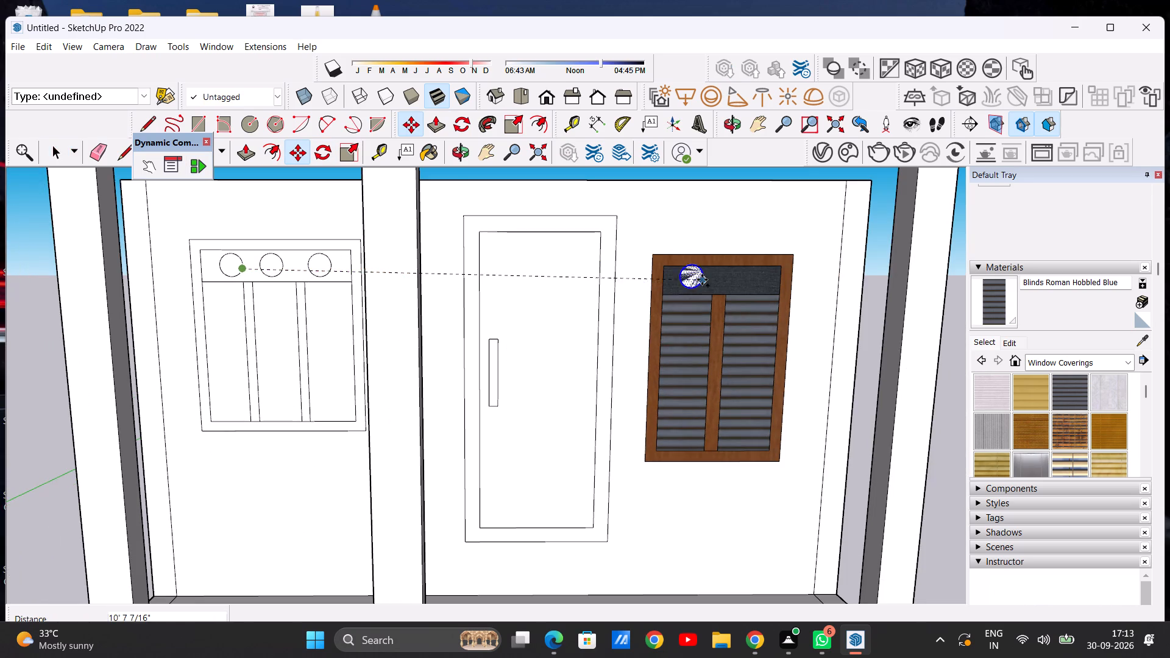
scroll(706, 279, "up", 10)
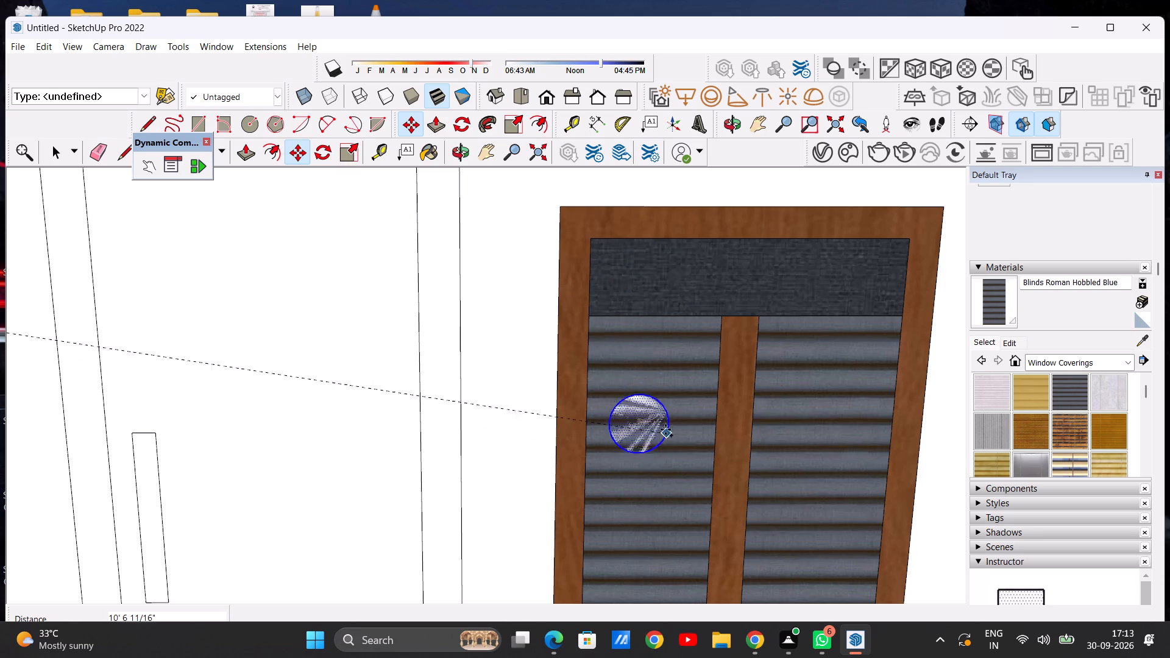
left_click(672, 289)
key("space")
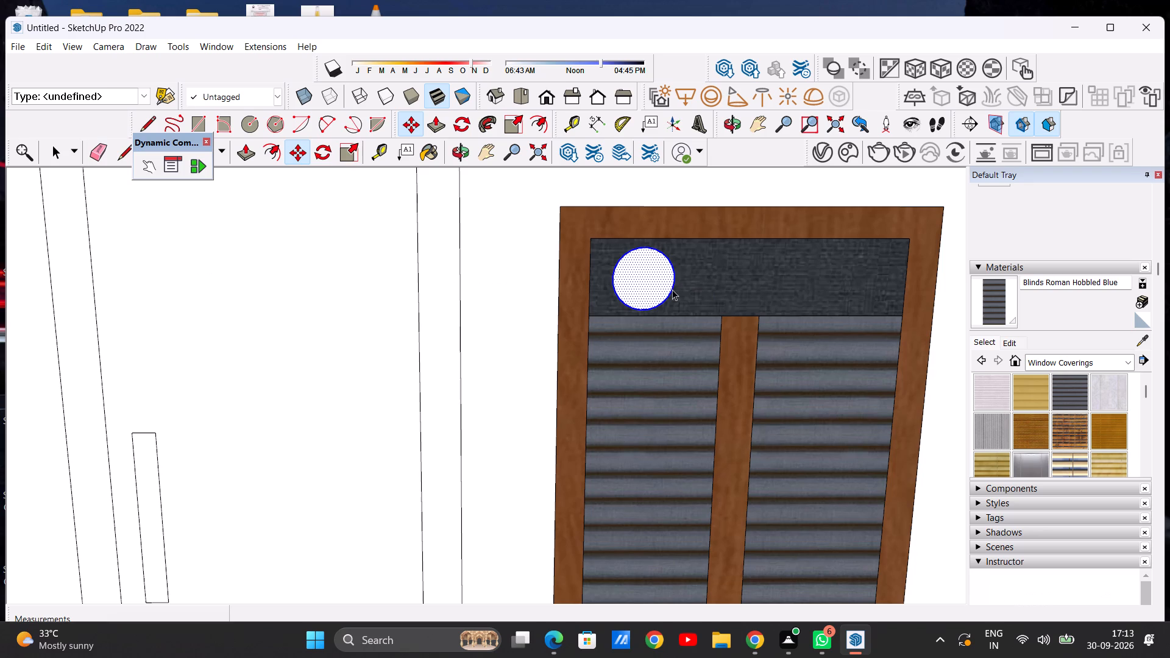
Copy the circle about 1'8 3/16" along the painted window's upper band, and copy that one back about 10 3/8" between the two.
scroll(672, 289, "down", 6)
middle_click_drag(701, 277, 580, 275)
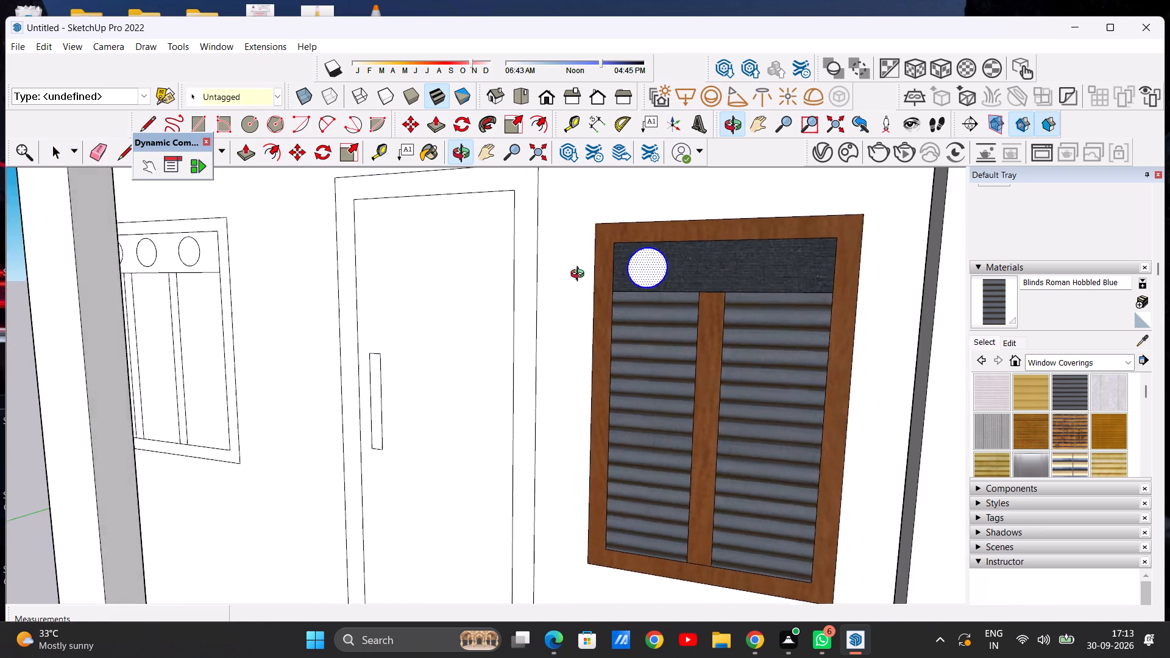
middle_click_drag(580, 275, 712, 264)
scroll(659, 271, "up", 16)
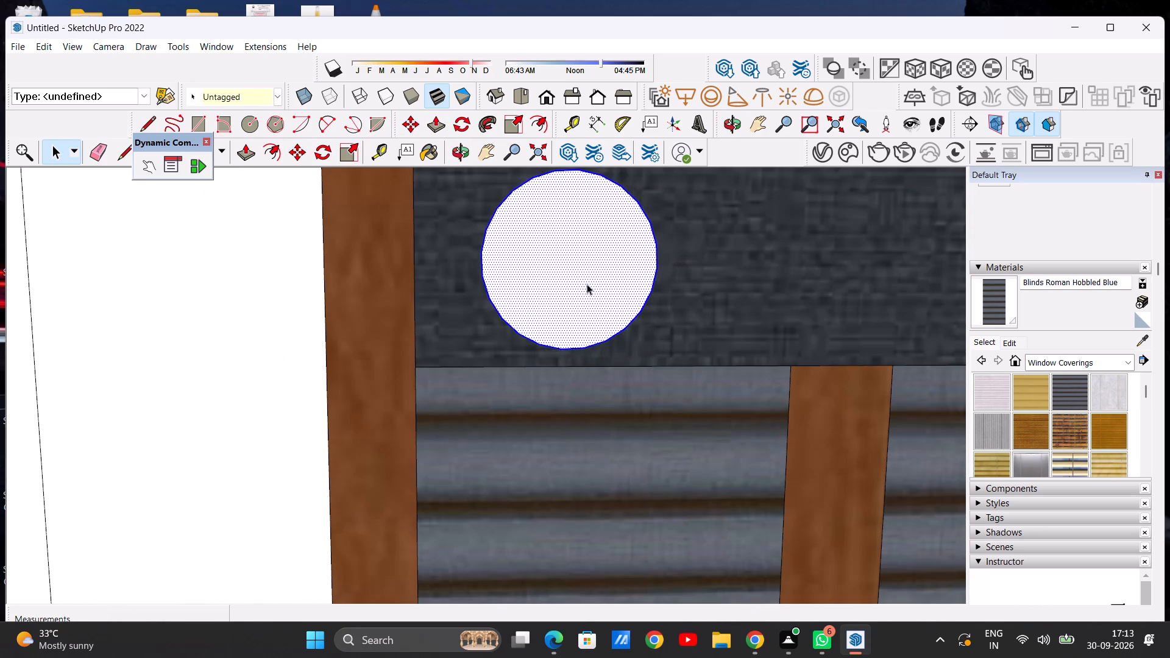
scroll(578, 272, "down", 15)
scroll(618, 266, "up", 1)
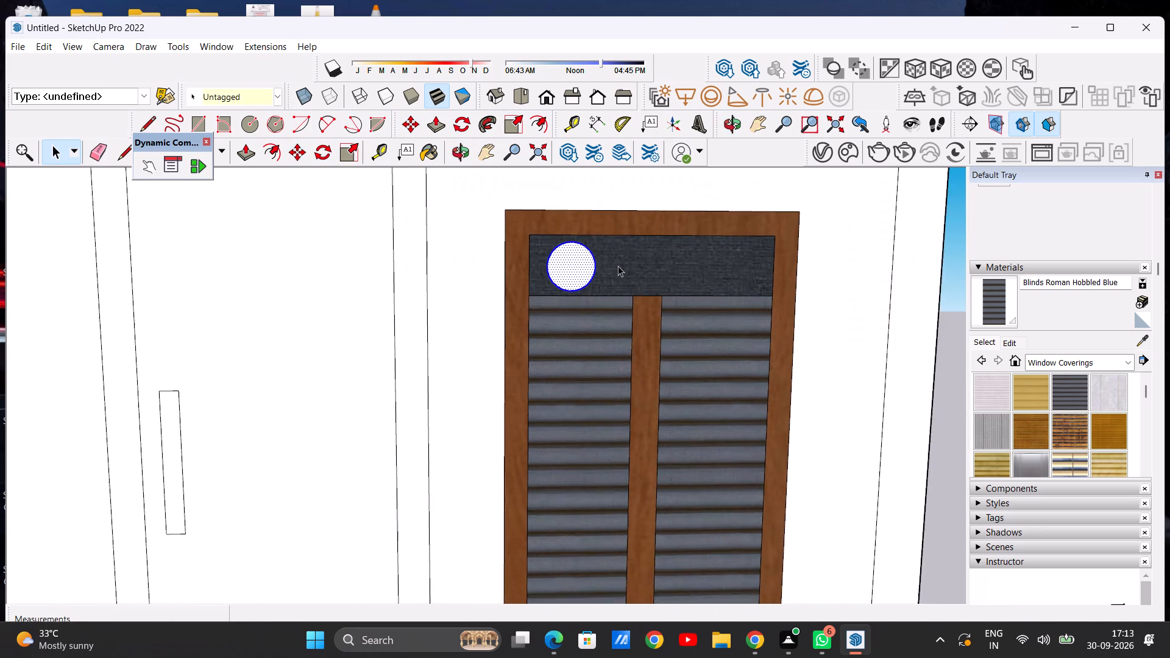
scroll(618, 266, "up", 1)
left_click(297, 153)
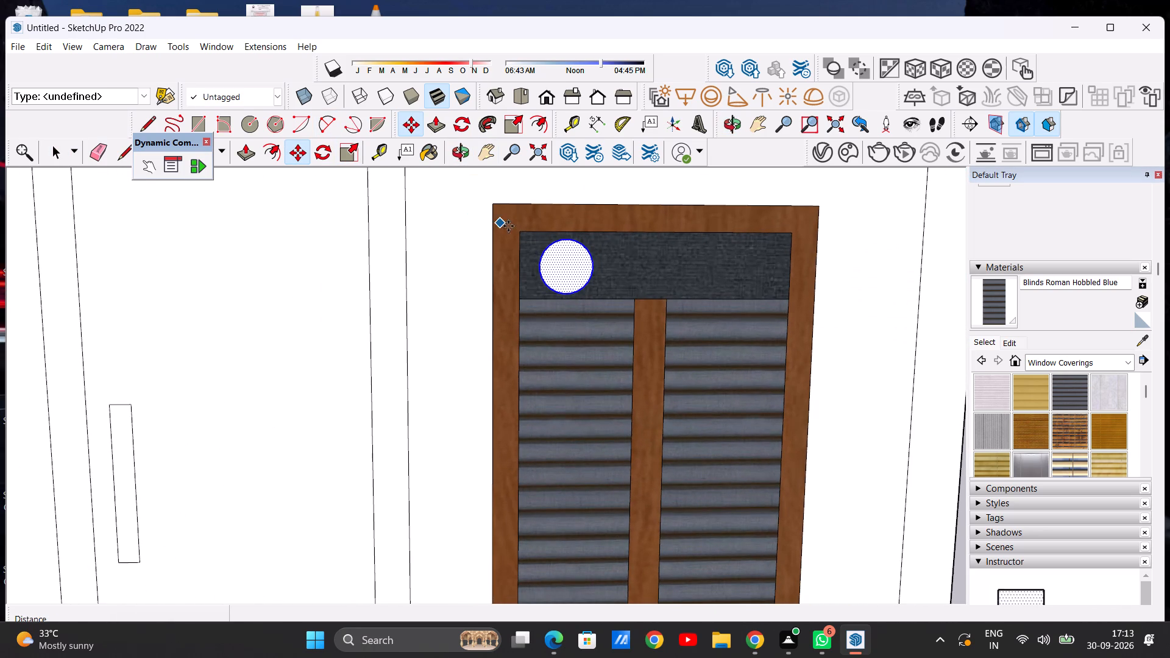
scroll(587, 277, "up", 7)
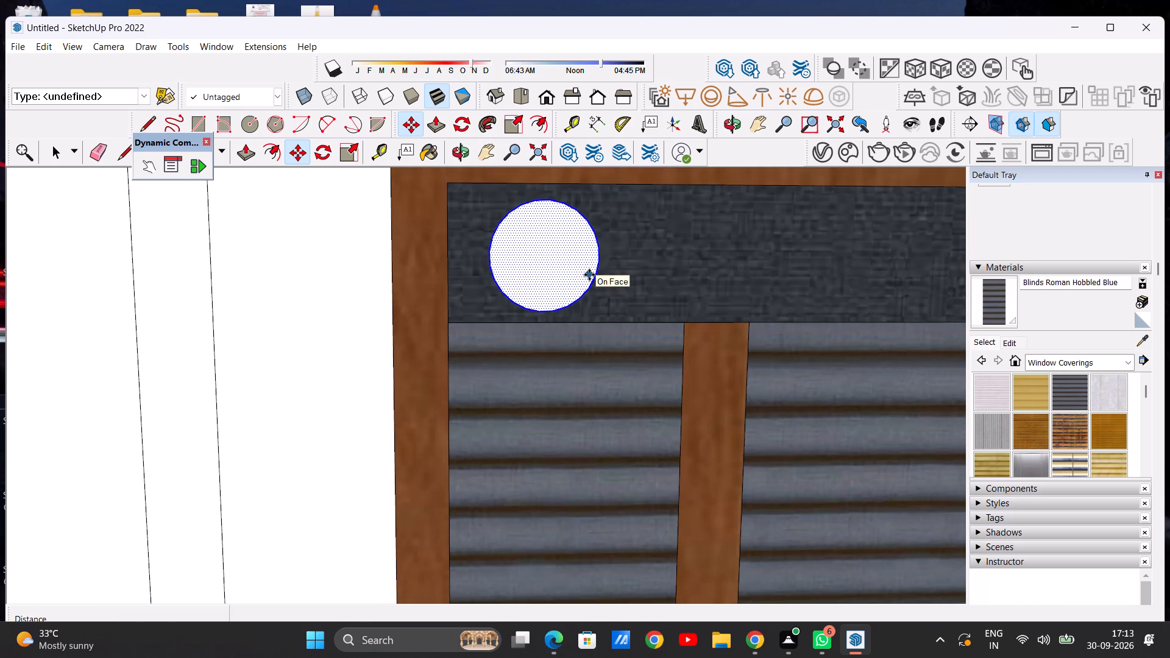
left_click(589, 275)
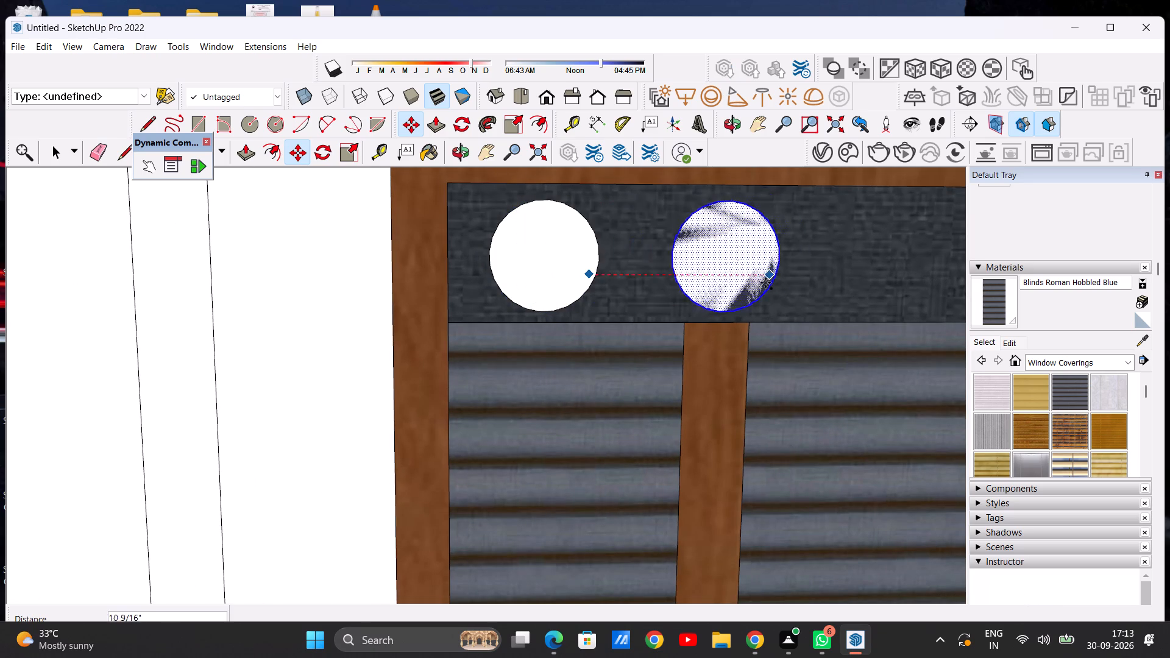
scroll(755, 285, "down", 8)
scroll(842, 281, "up", 5)
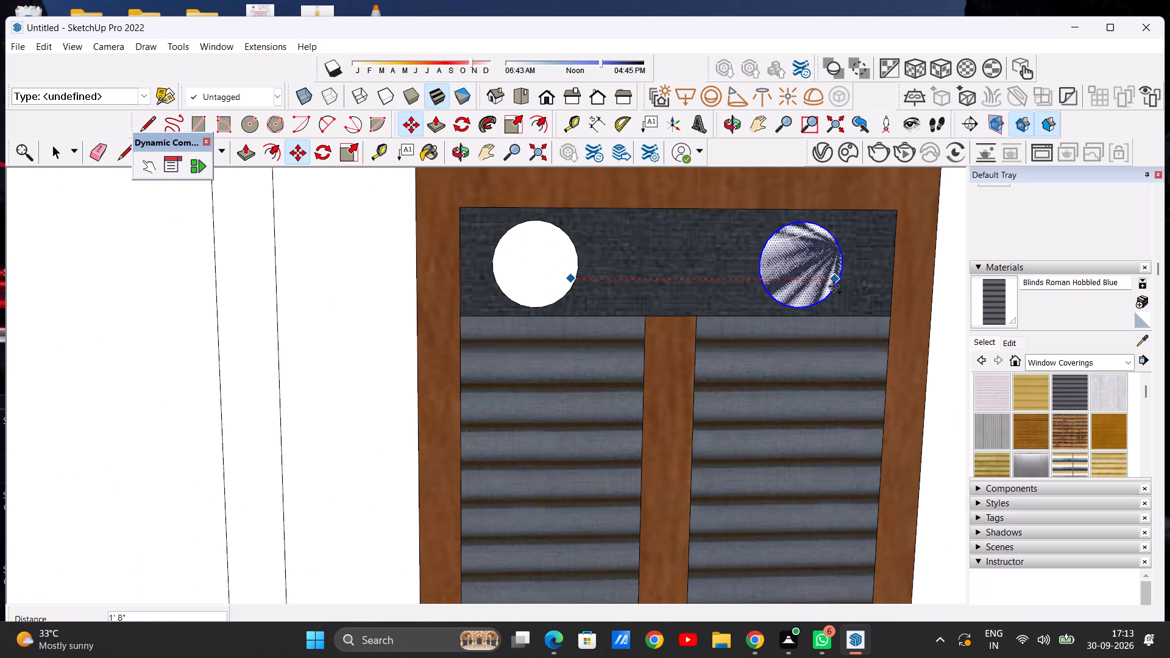
left_click(837, 283)
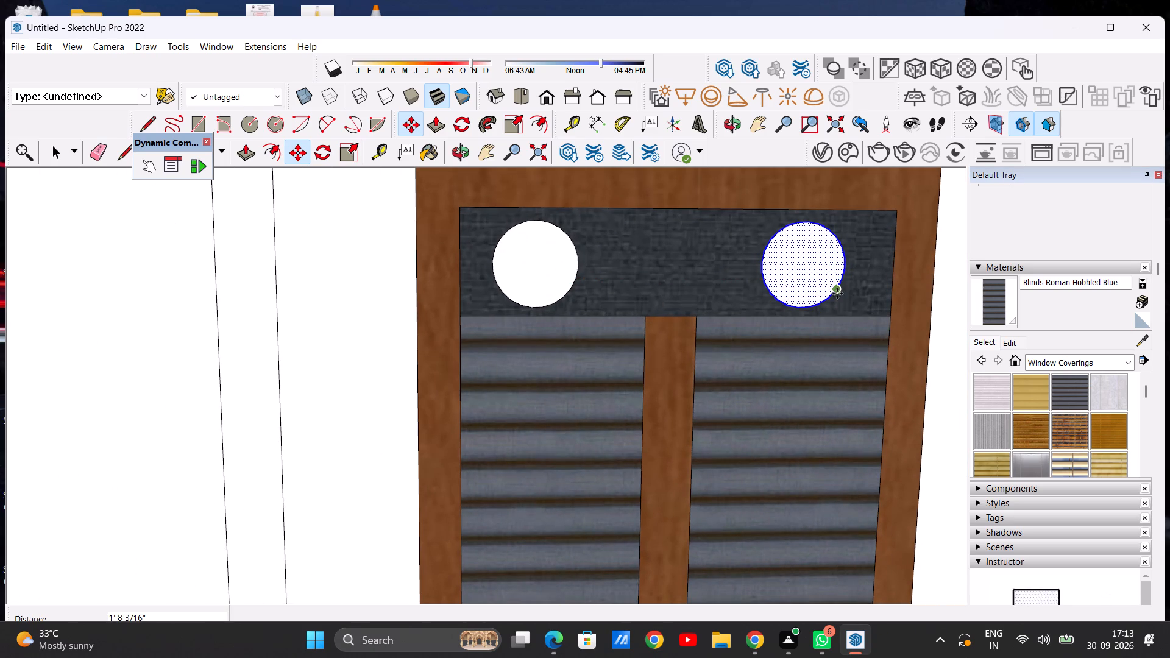
left_click(837, 294)
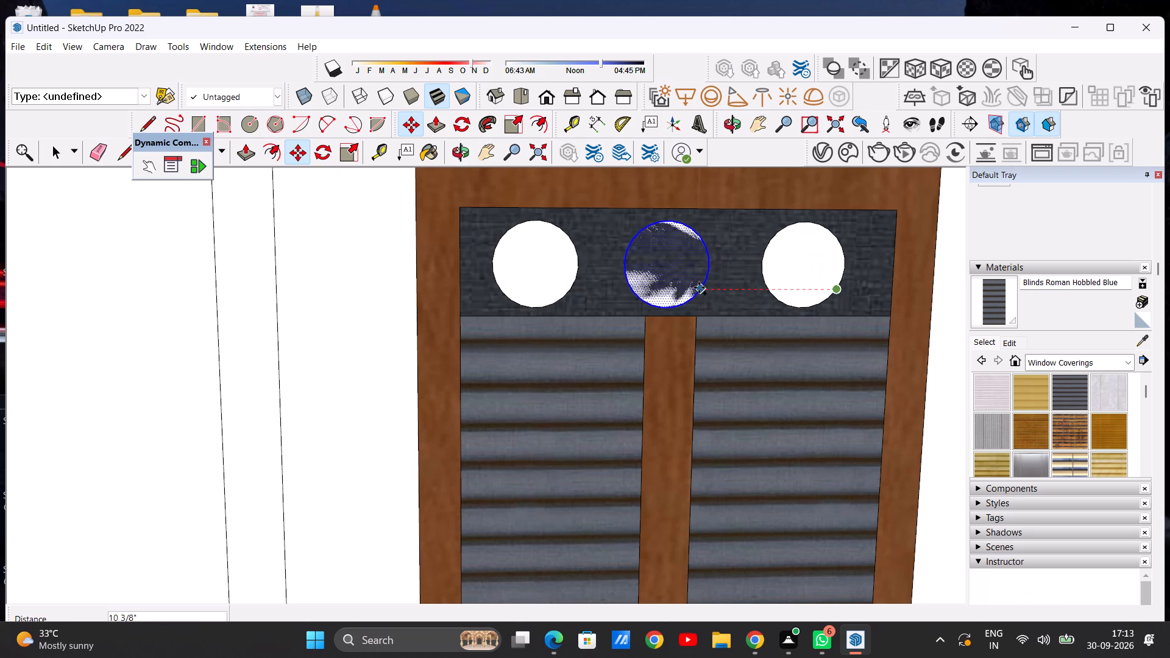
left_click(699, 288)
key("space")
scroll(669, 303, "down", 6)
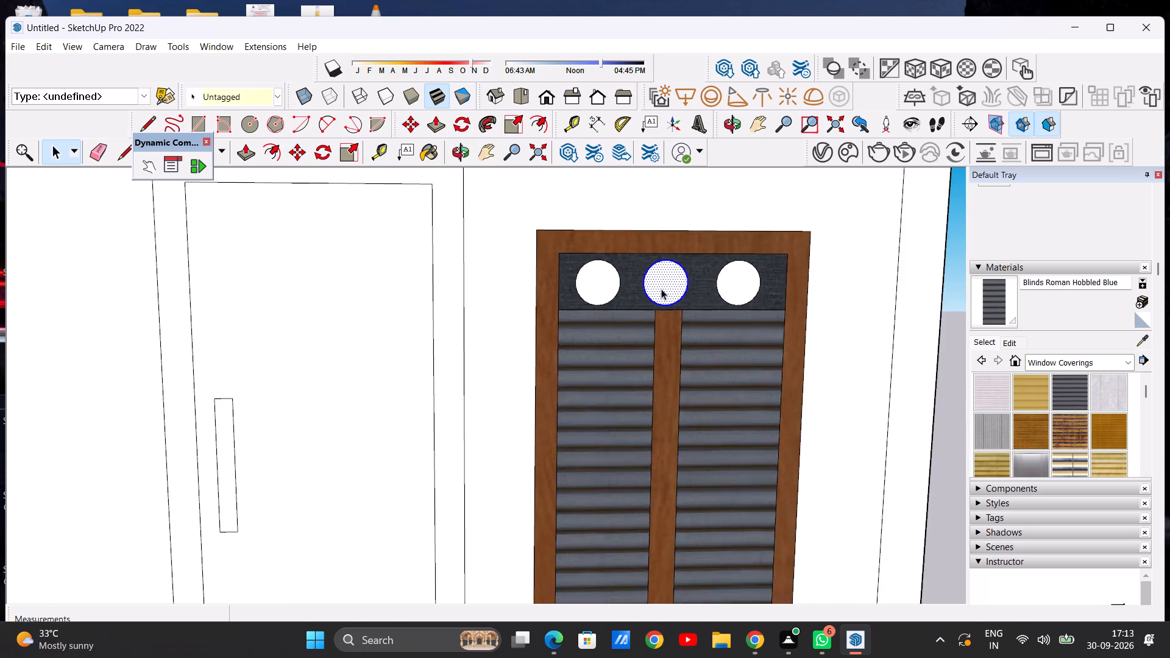
scroll(661, 289, "down", 11)
left_click(888, 297)
Offset the three circles in the painted window's upper band inward by about 1 1/4" to form rings.
scroll(665, 292, "up", 3)
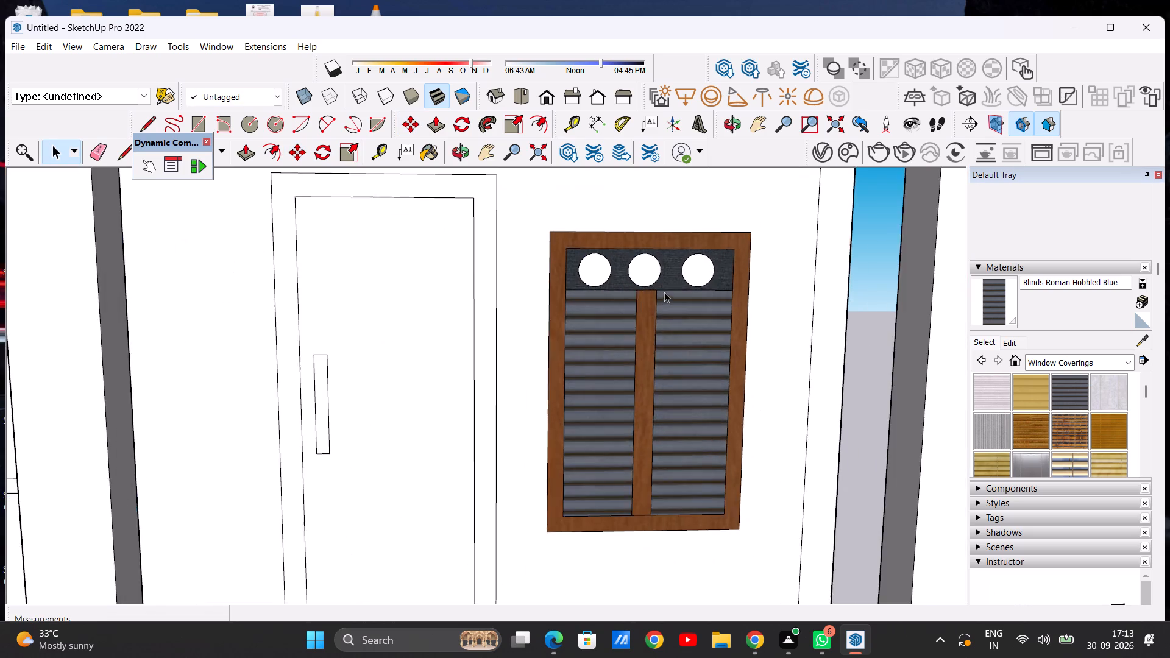
scroll(664, 292, "up", 9)
scroll(601, 275, "down", 19)
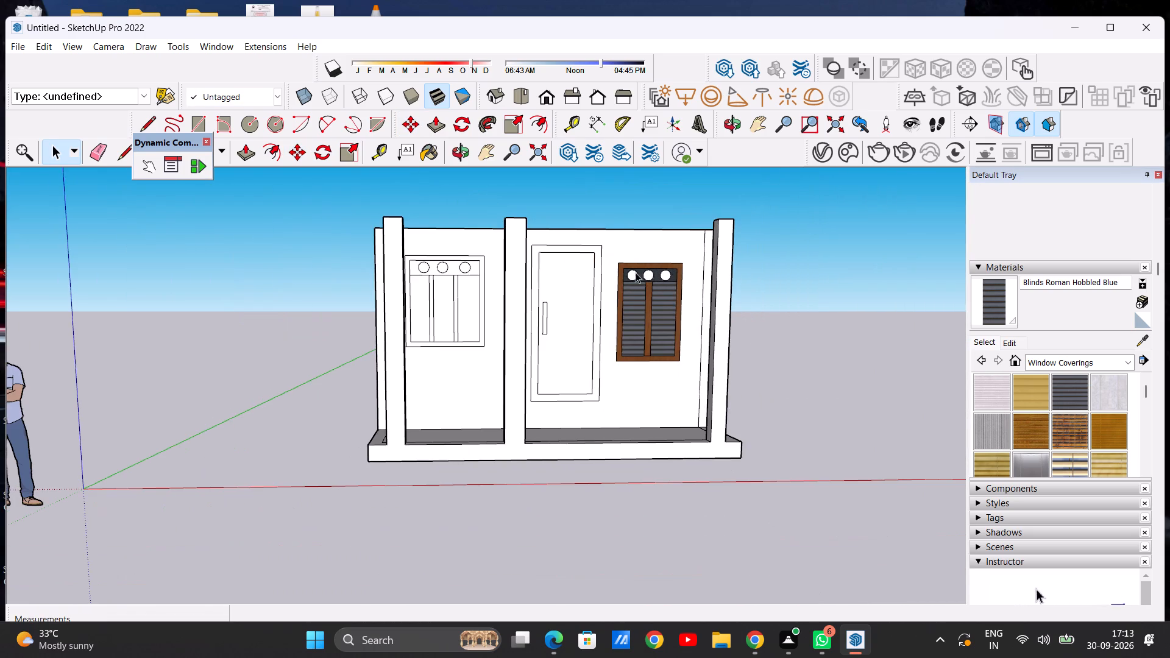
scroll(642, 278, "up", 7)
scroll(717, 287, "up", 7)
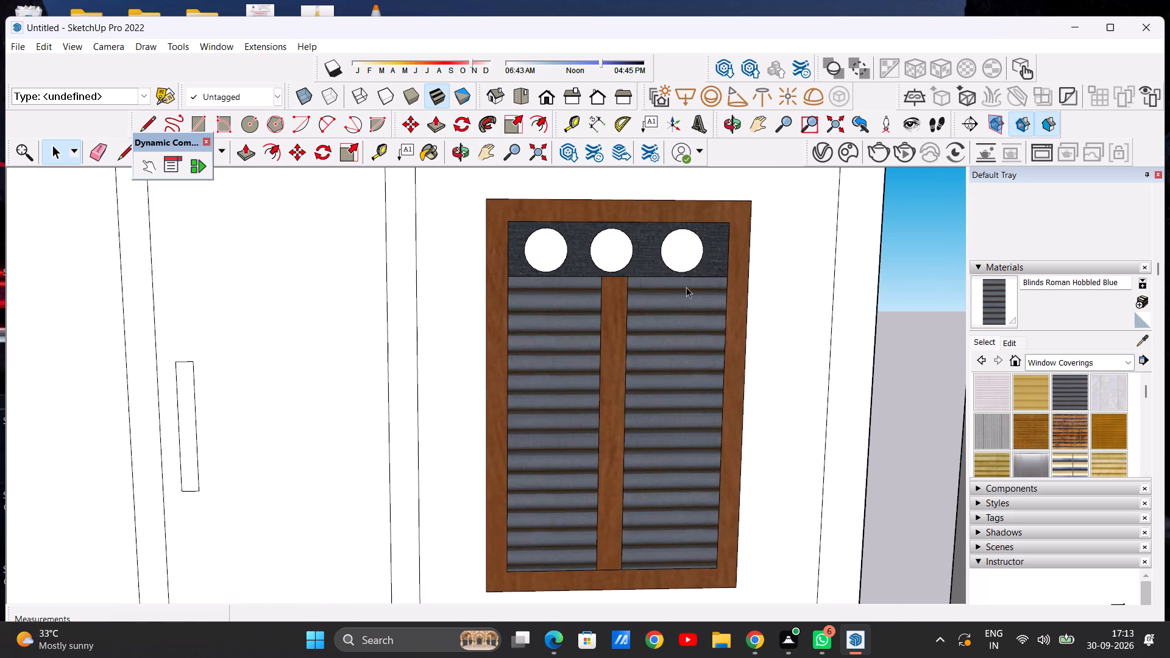
scroll(588, 274, "up", 5)
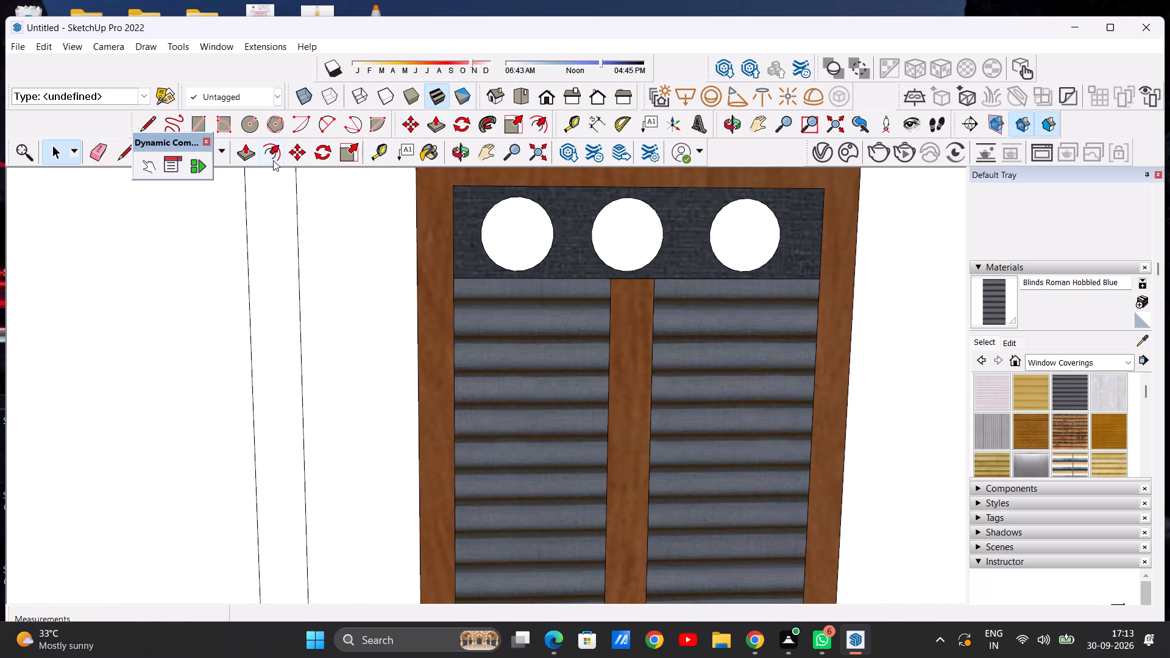
left_click(278, 159)
left_click(516, 211)
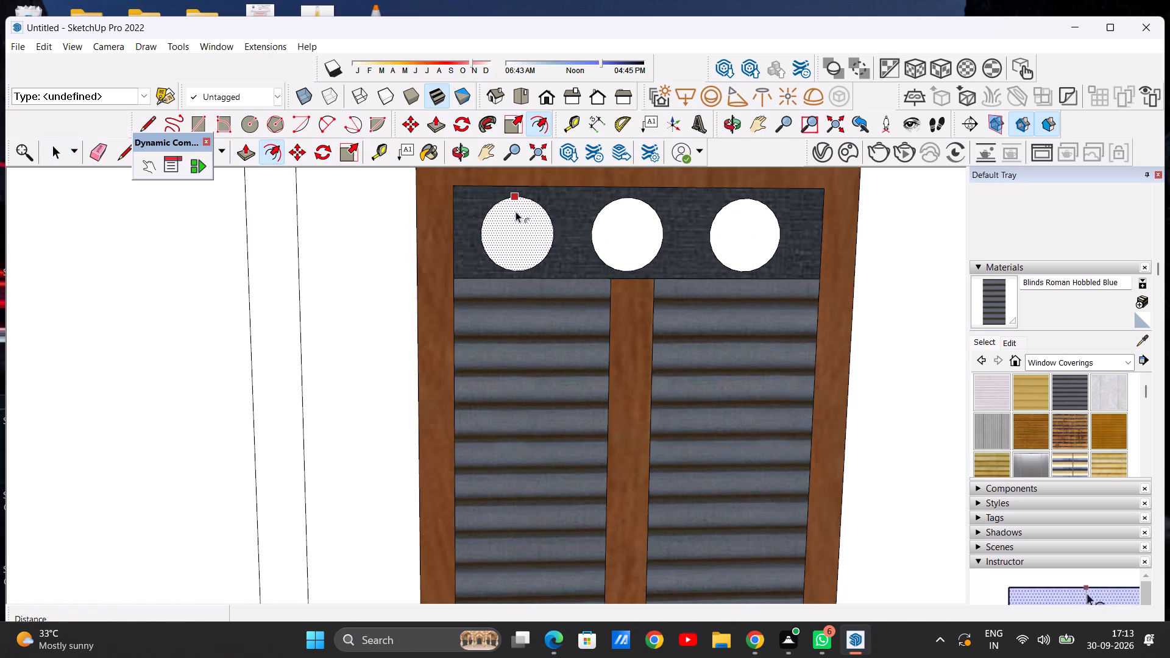
left_click(516, 212)
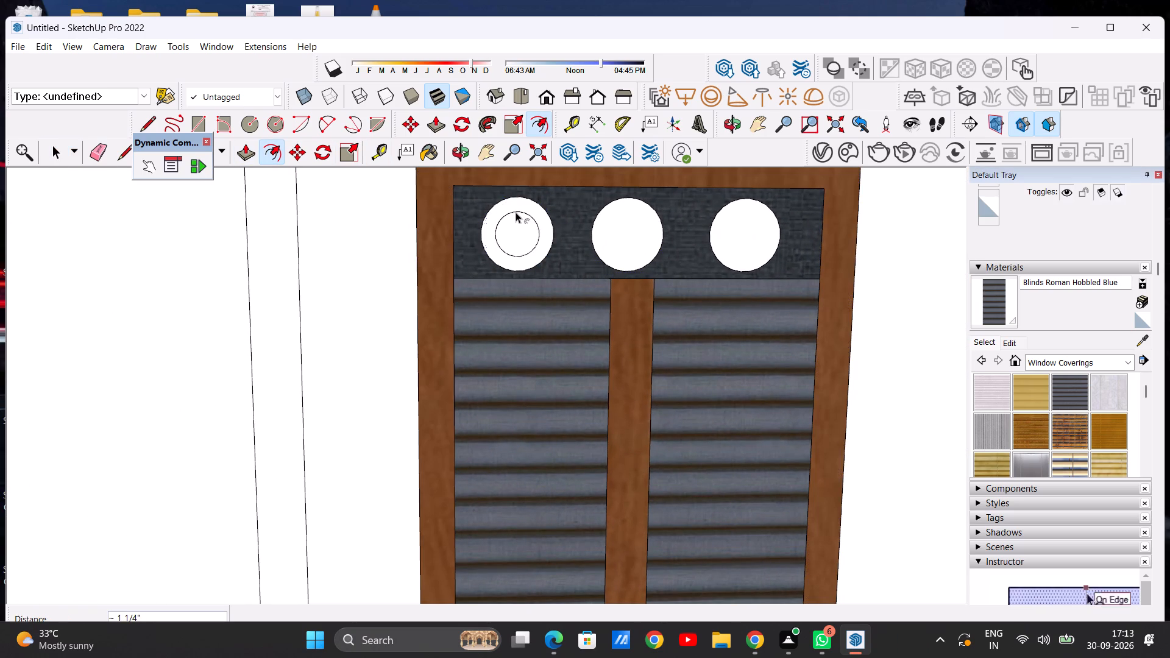
double_click(629, 231)
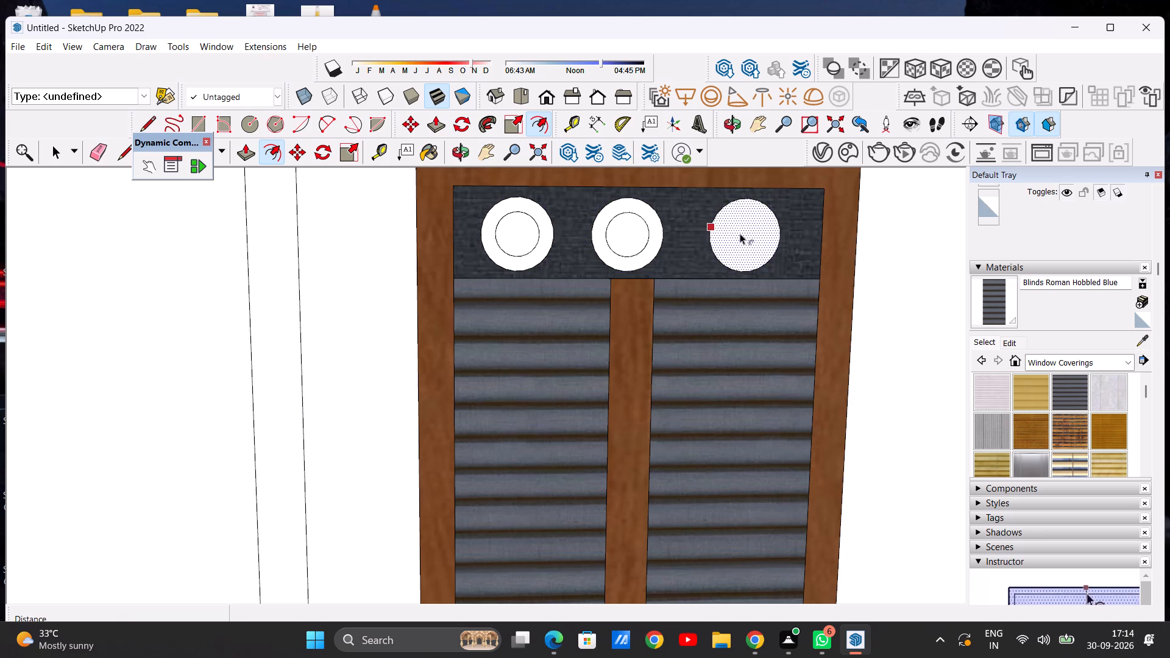
double_click(744, 233)
Repeat the same inward offset on the three circles in the unpainted window's upper band.
scroll(742, 253, "down", 17)
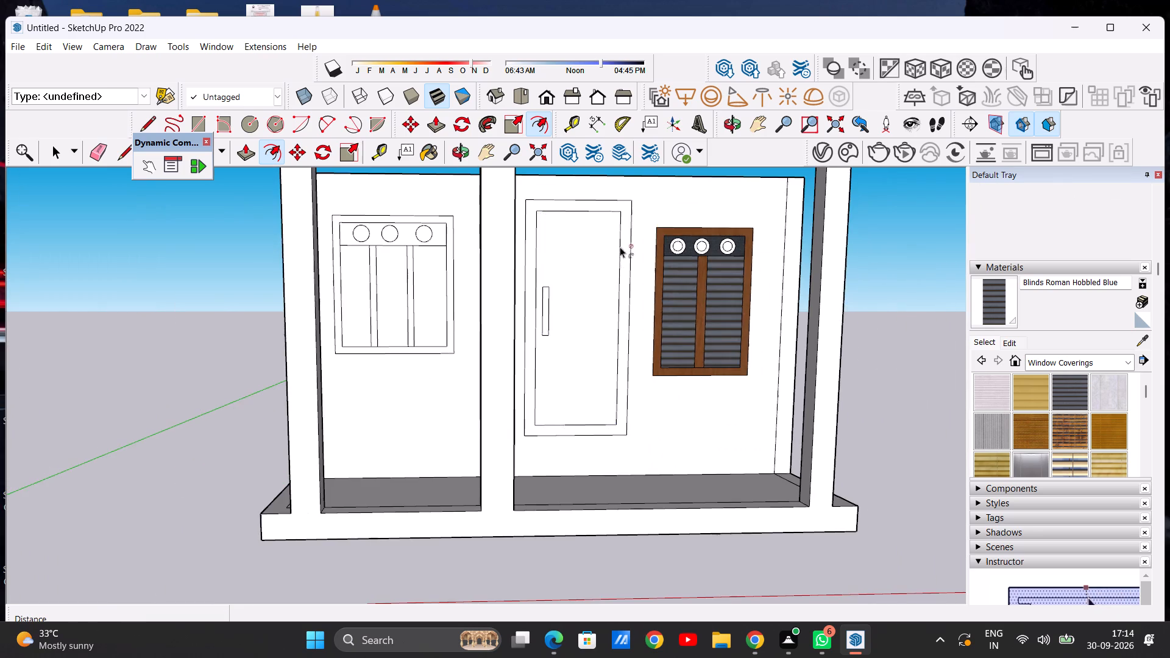
scroll(357, 231, "up", 13)
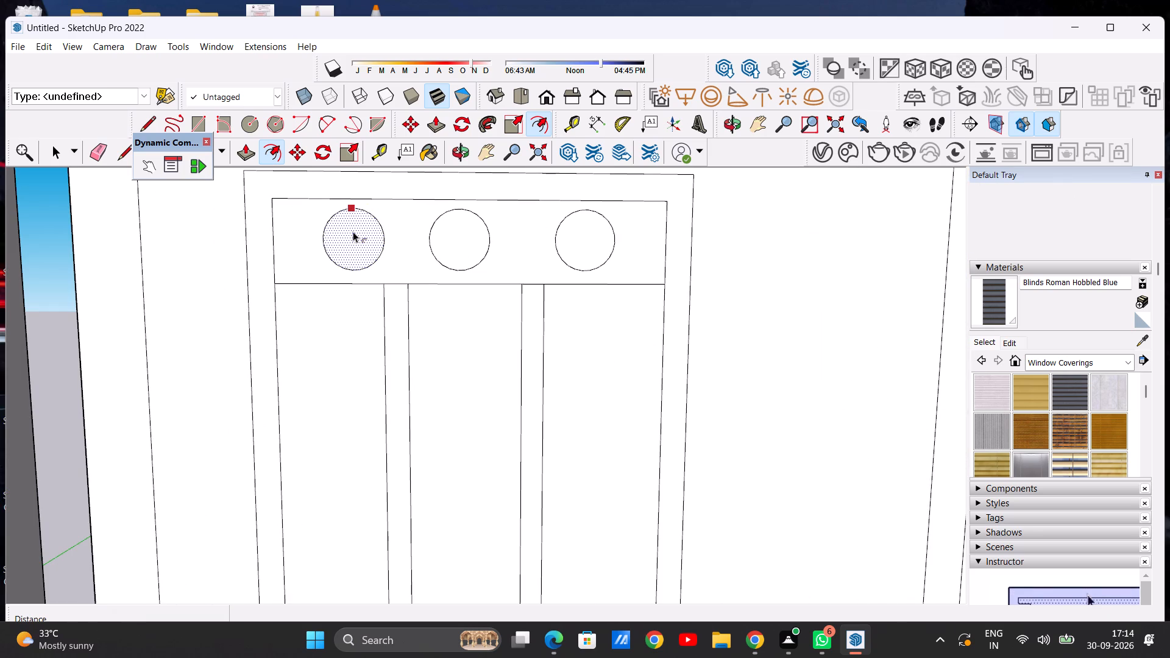
double_click(353, 232)
double_click(457, 238)
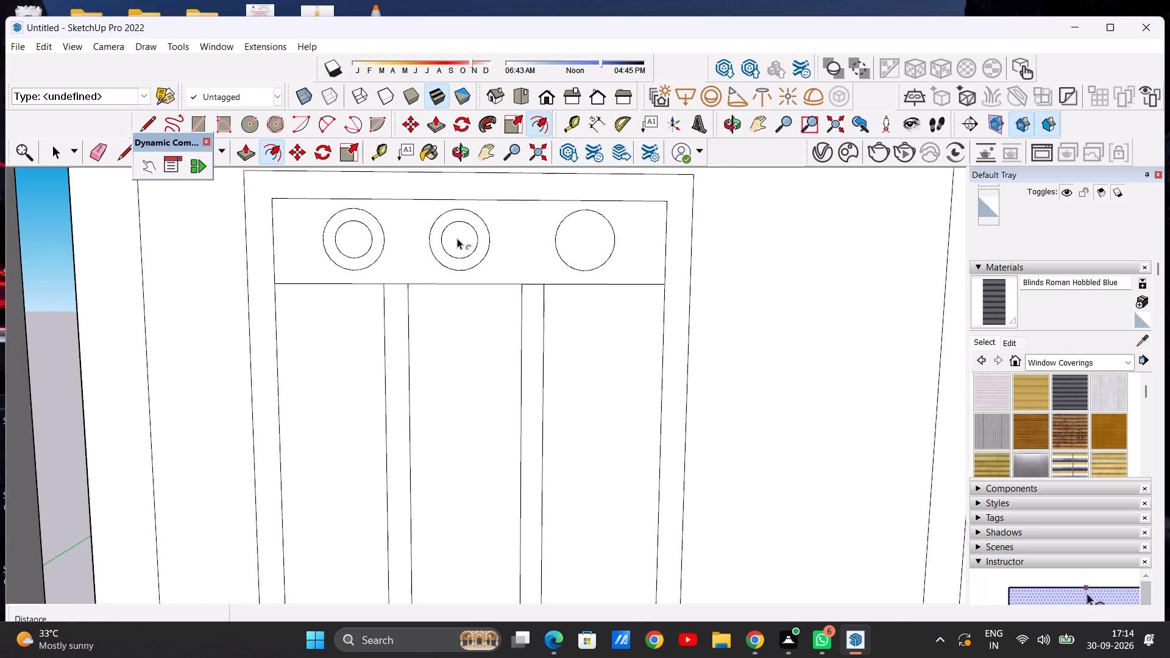
double_click(571, 249)
key("space")
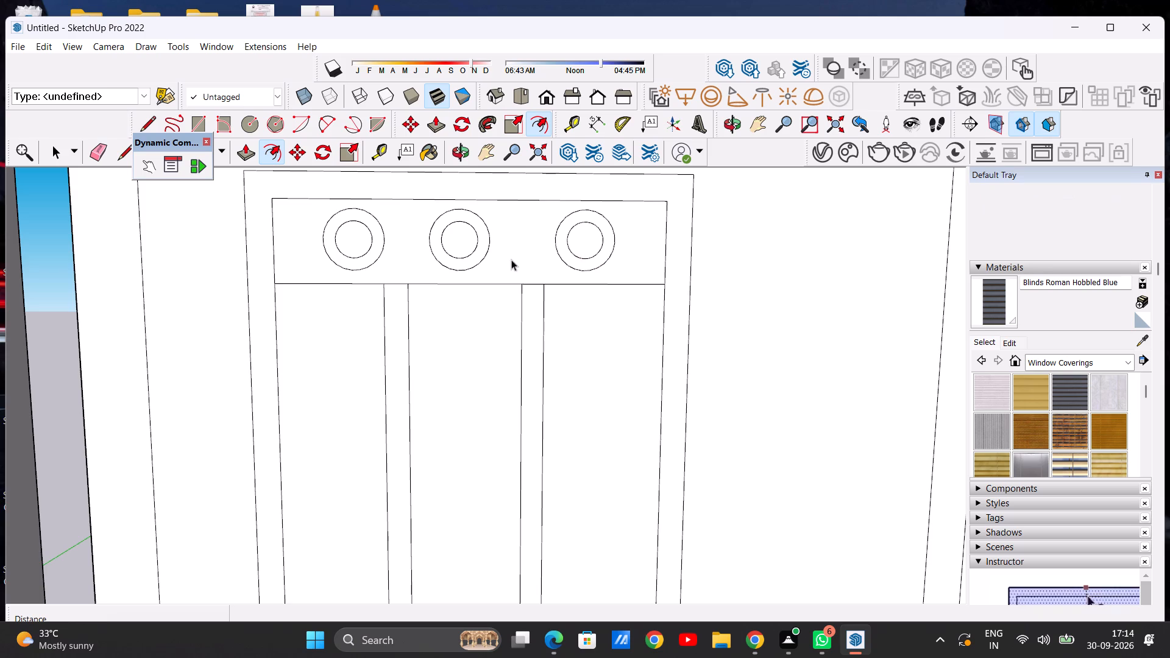
scroll(478, 258, "down", 20)
scroll(478, 258, "down", 1)
scroll(628, 258, "up", 9)
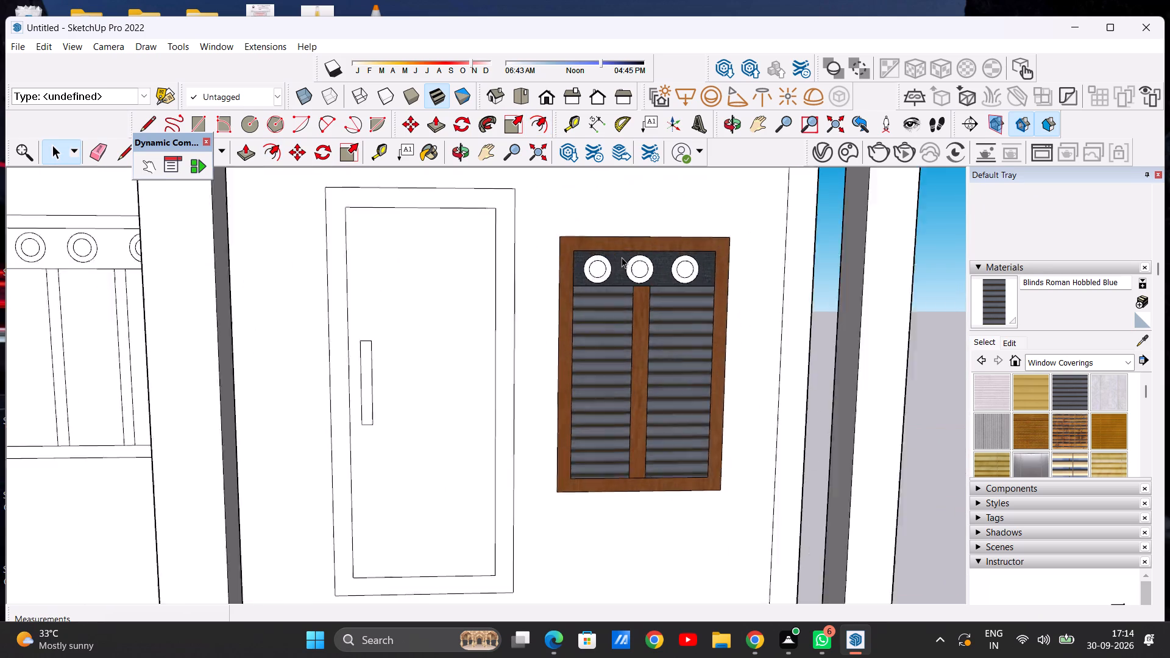
Paint the three inner circles of the two-panel window's vents with Formica Laminate Dark from the Synthetic Surfaces materials.
scroll(622, 257, "up", 11)
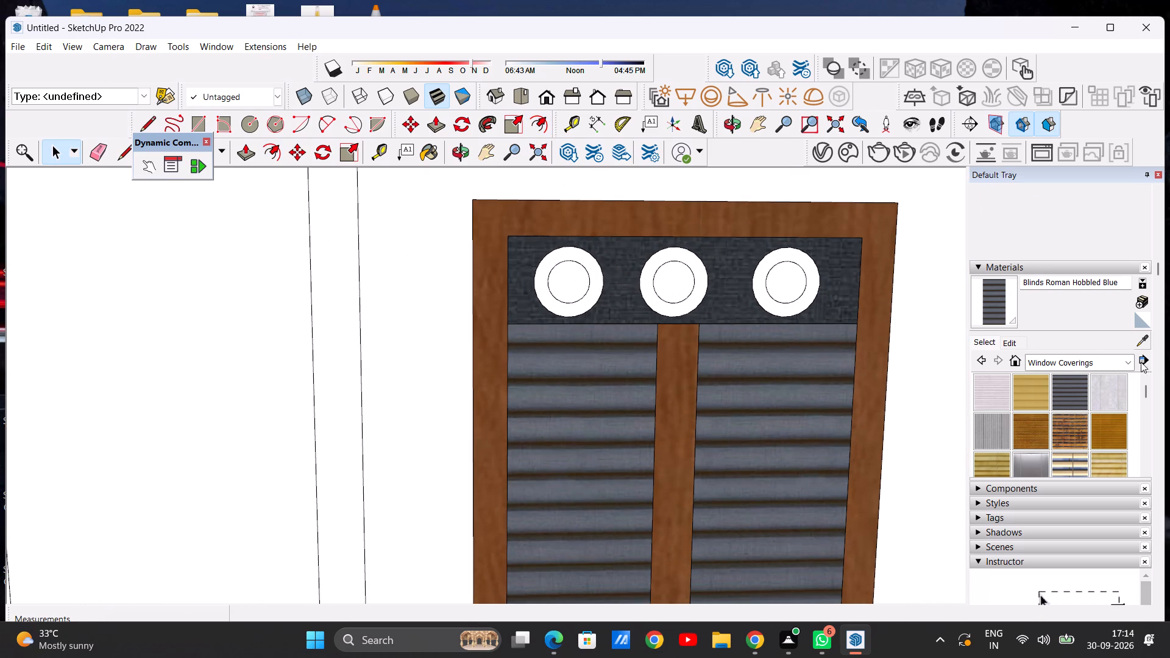
left_click(1125, 363)
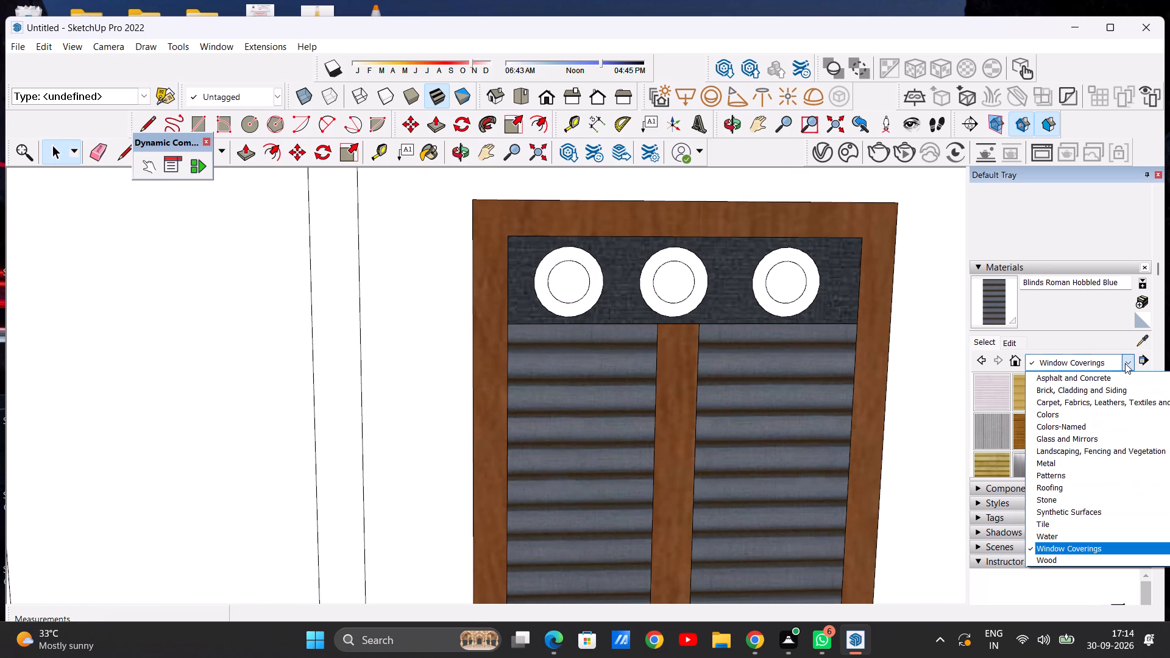
left_click(1094, 506)
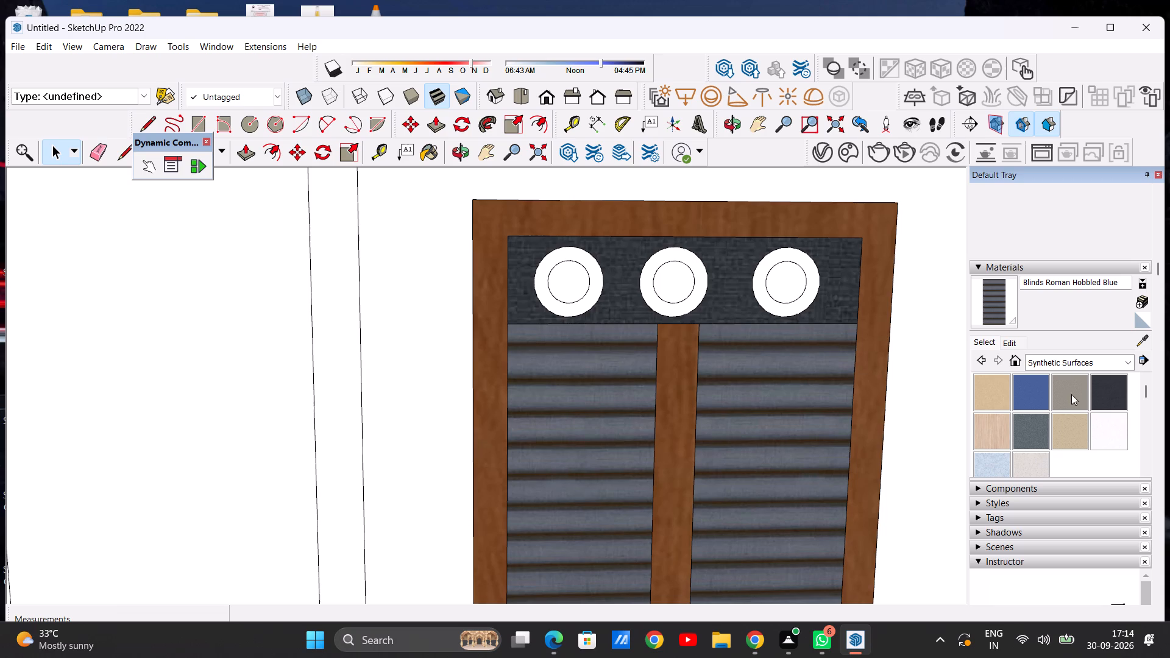
left_click(1100, 391)
scroll(581, 319, "up", 4)
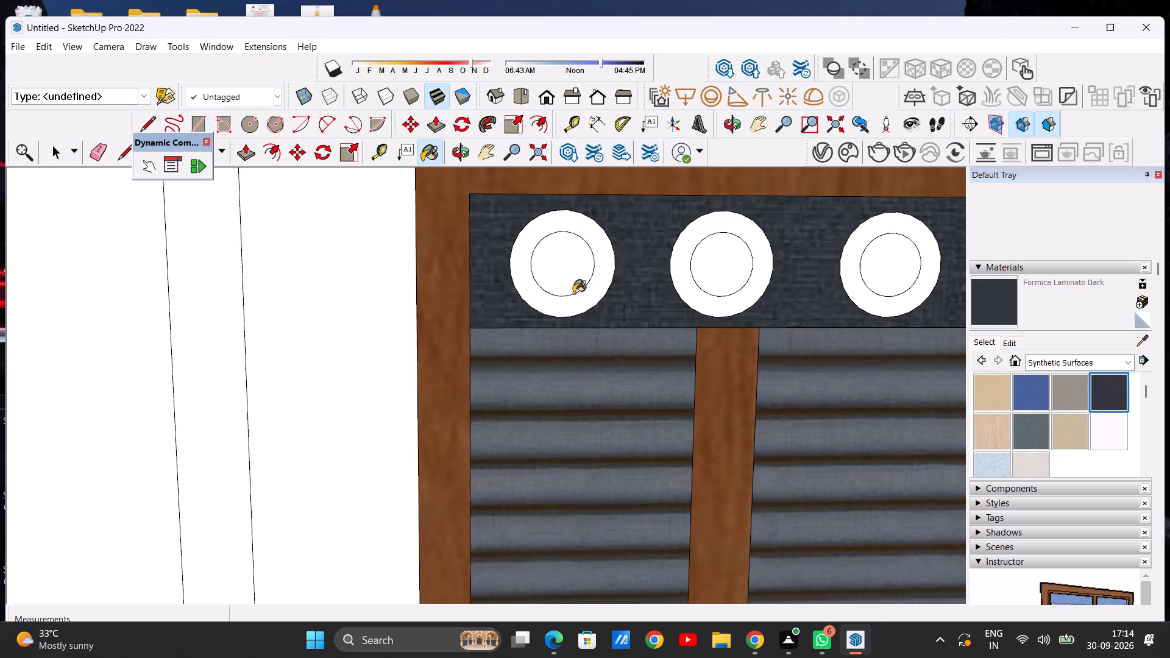
left_click(559, 279)
left_click(726, 268)
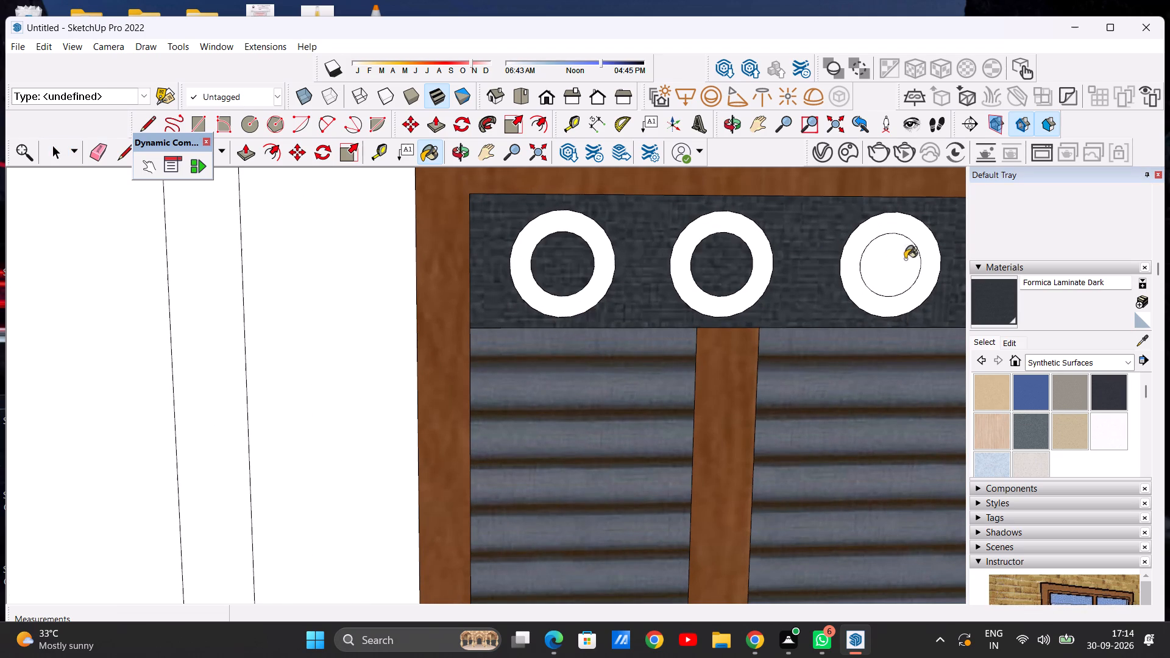
left_click(881, 266)
Paint the three inner vent circles and the upper band of the three-panel window with Formica Laminate Dark.
scroll(848, 320, "down", 20)
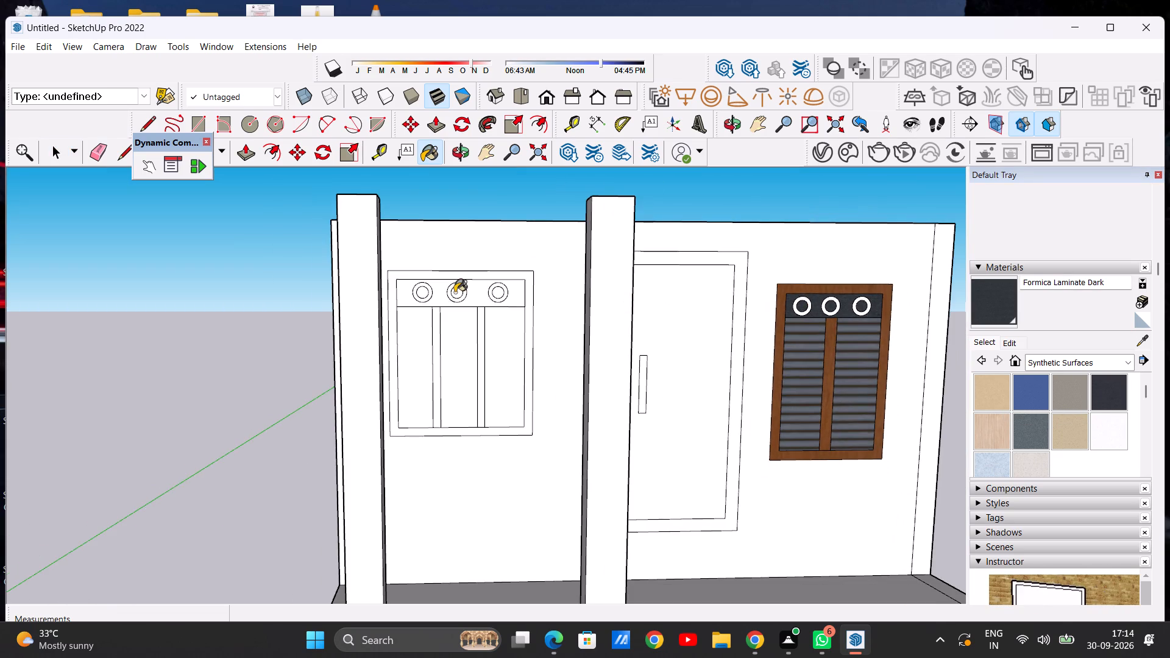
scroll(455, 292, "up", 13)
scroll(388, 289, "up", 7)
left_click(391, 289)
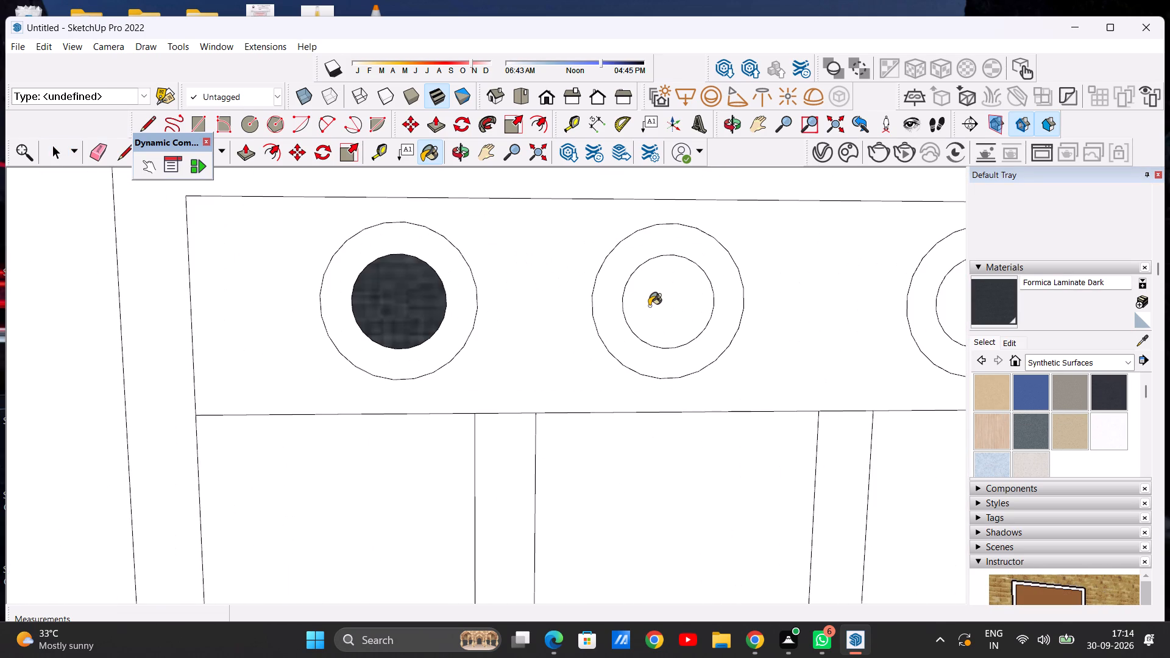
left_click(648, 306)
left_click(556, 328)
scroll(530, 325, "down", 4)
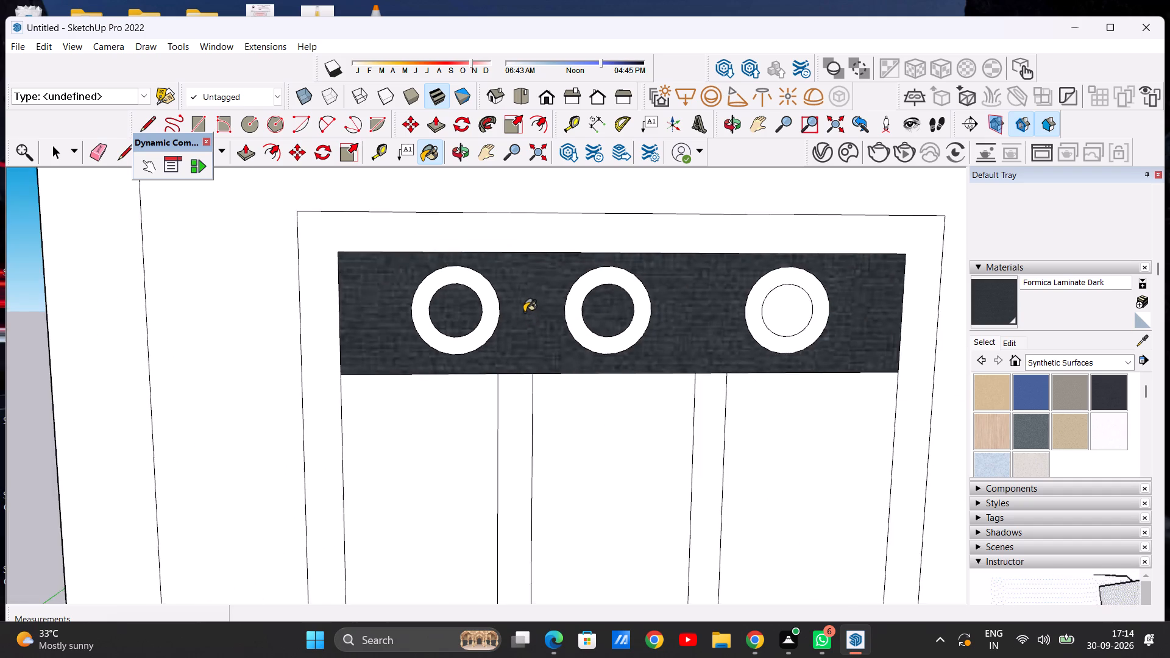
scroll(524, 312, "down", 3)
scroll(859, 300, "up", 6)
left_click(694, 313)
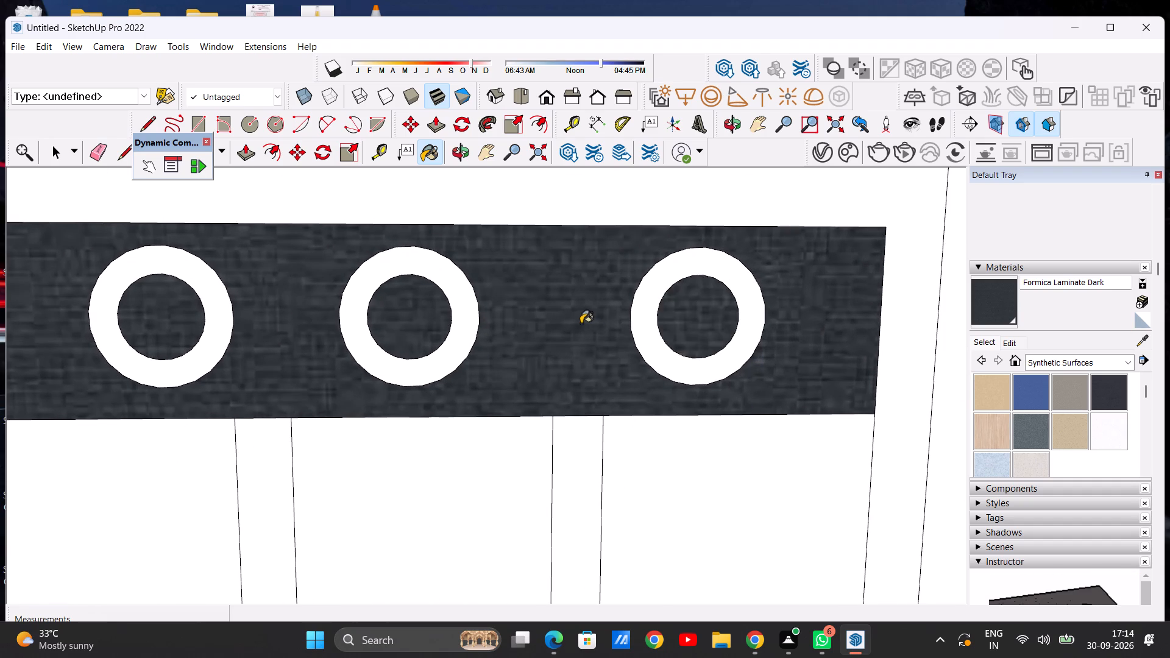
scroll(581, 324, "down", 14)
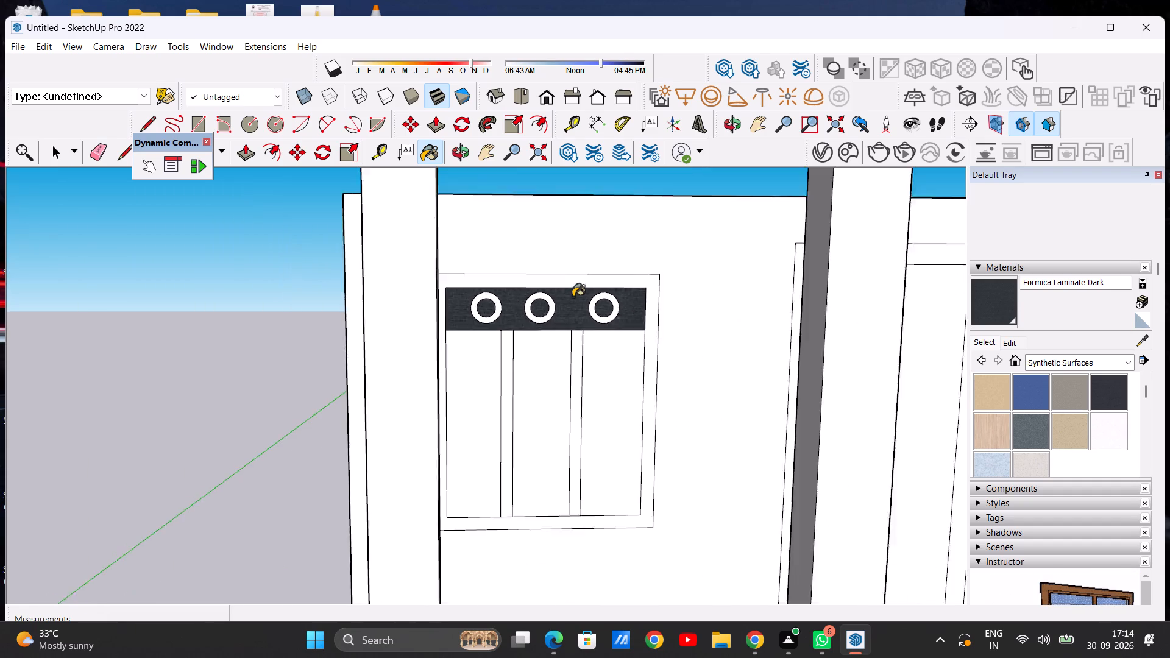
scroll(573, 297, "down", 14)
scroll(678, 310, "up", 5)
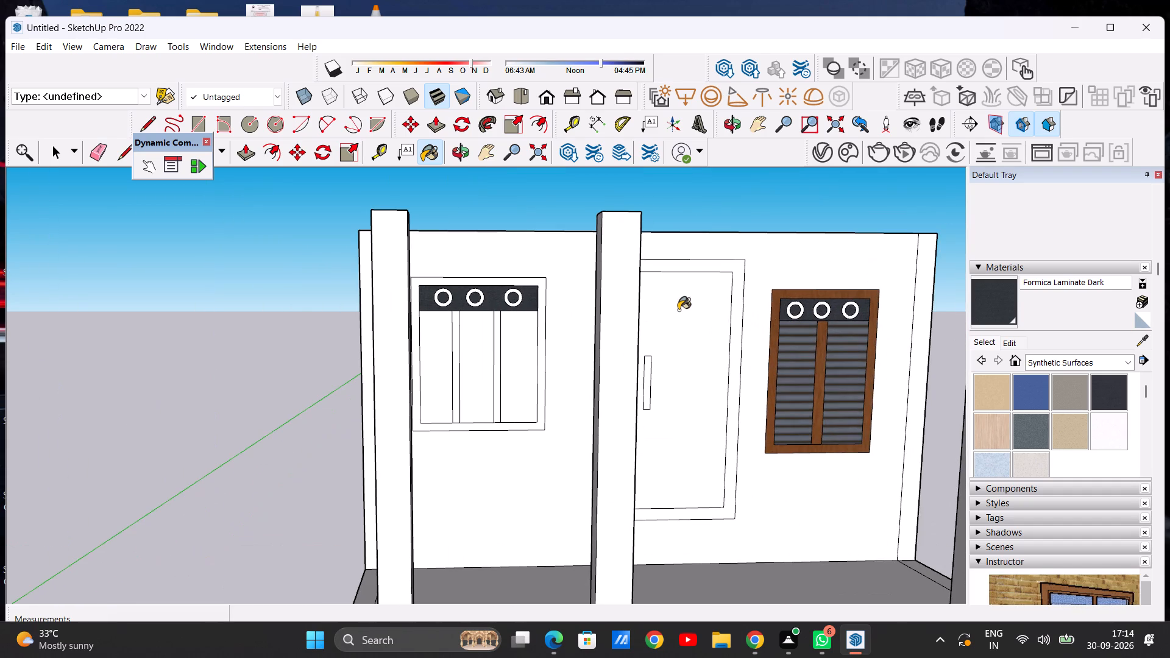
key("space")
Paint the three shutter panels of the three-panel window with Blinds Roman Hobbled Blue from the Window Coverings materials.
scroll(642, 334, "up", 3)
scroll(642, 308, "down", 6)
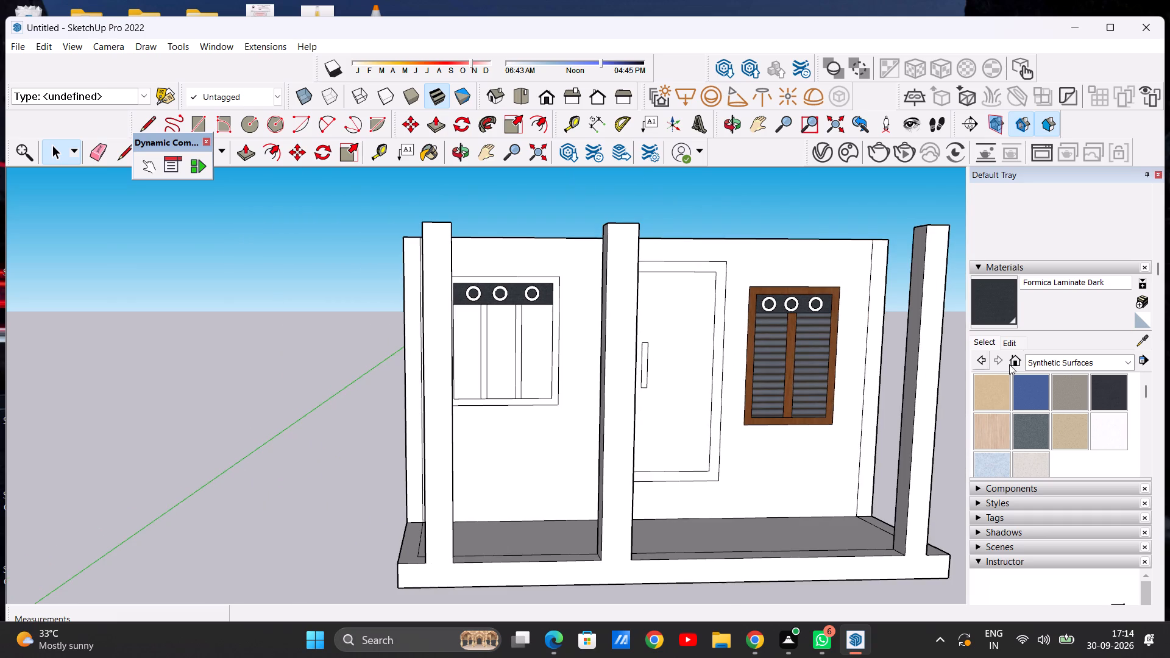
left_click(1128, 362)
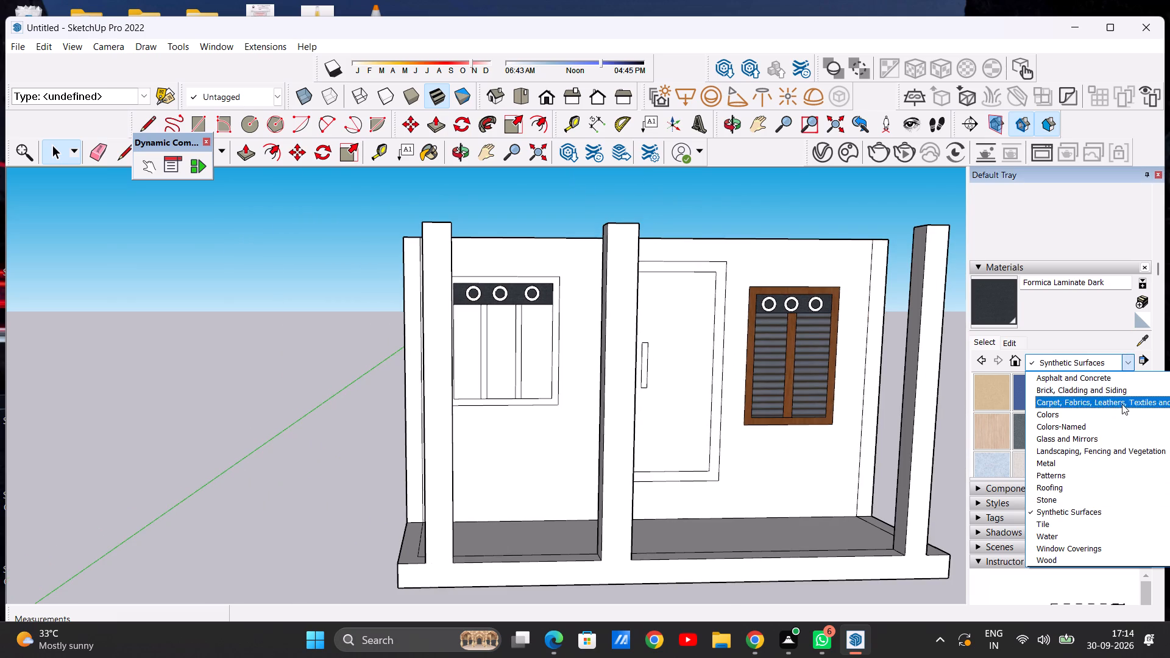
left_click(1093, 543)
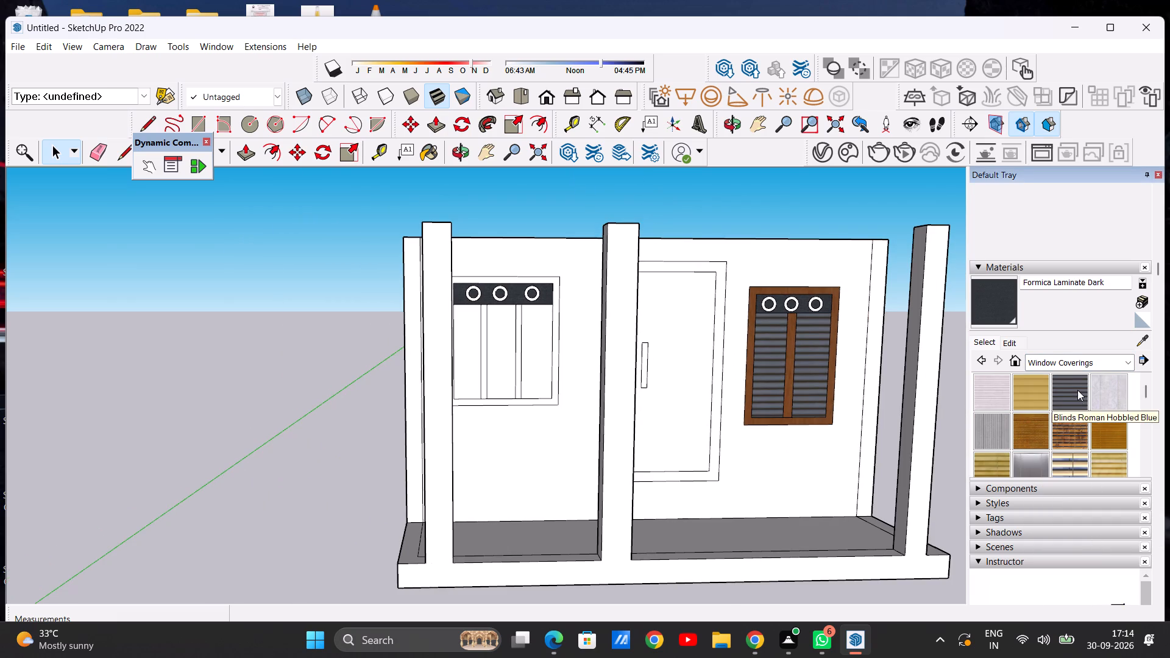
left_click(1077, 390)
scroll(538, 352, "up", 7)
left_click(537, 348)
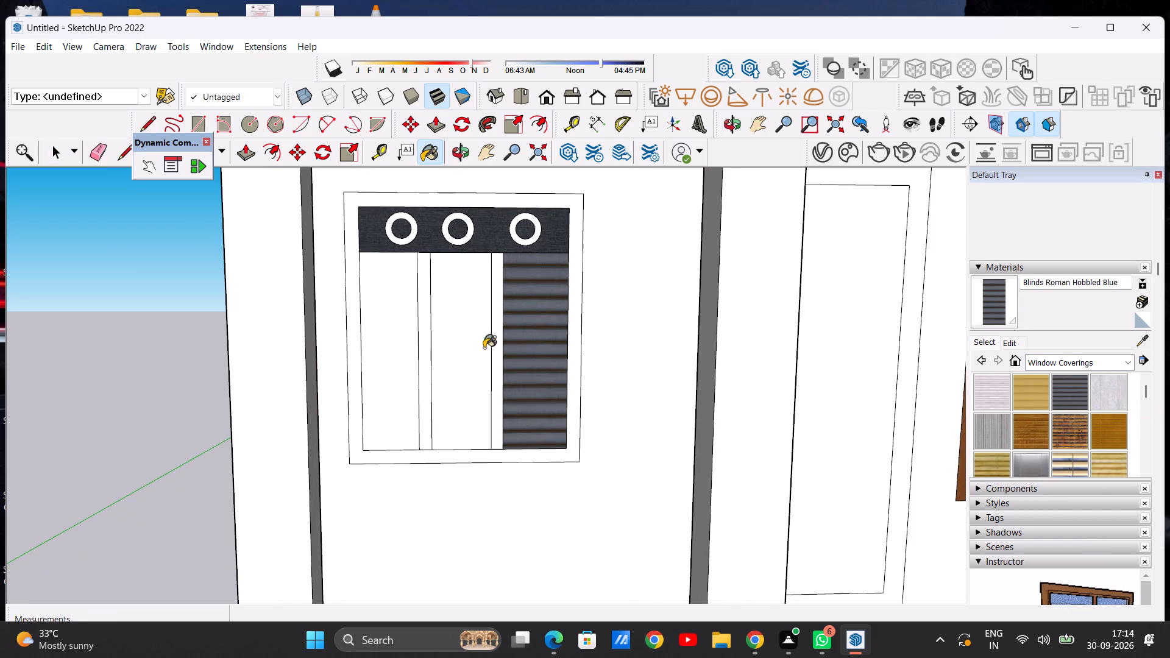
left_click(453, 348)
left_click(402, 360)
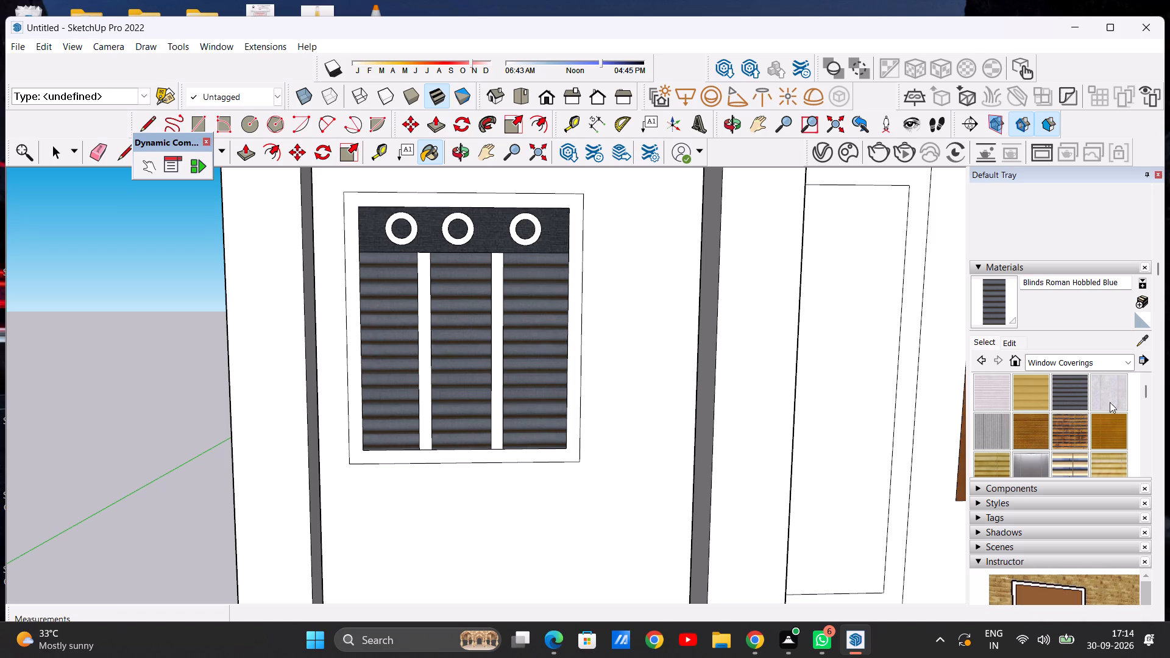
Paint the outer frame and both vertical mullions of the three-panel window with Wood Veneer 01.
left_click(1129, 361)
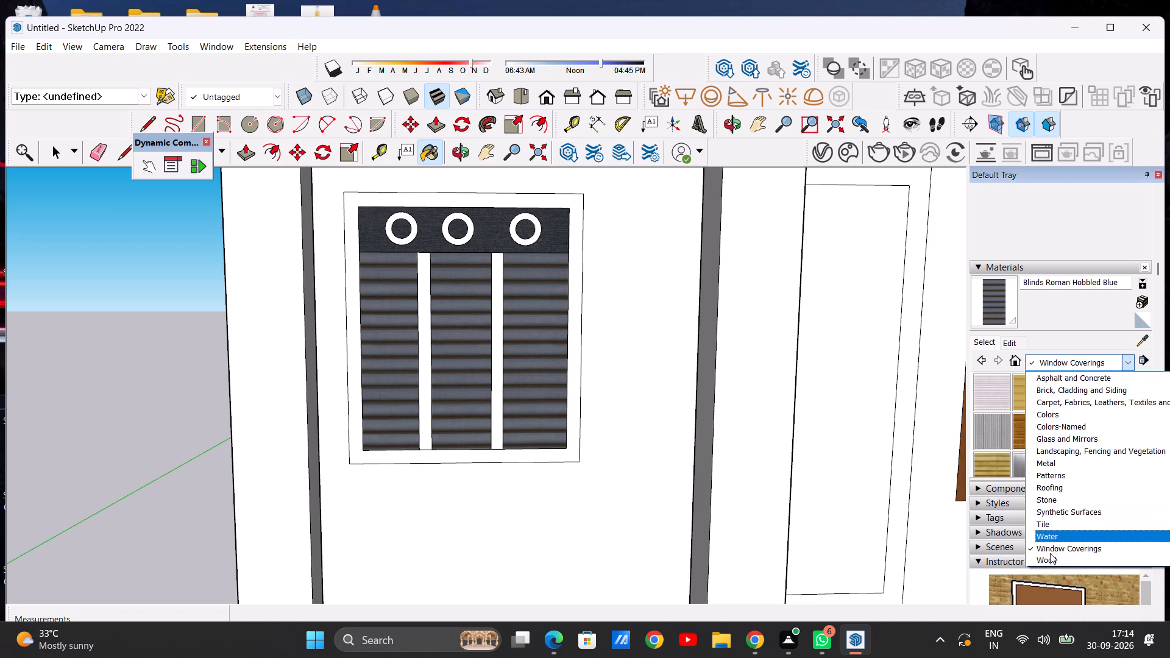
left_click(1047, 564)
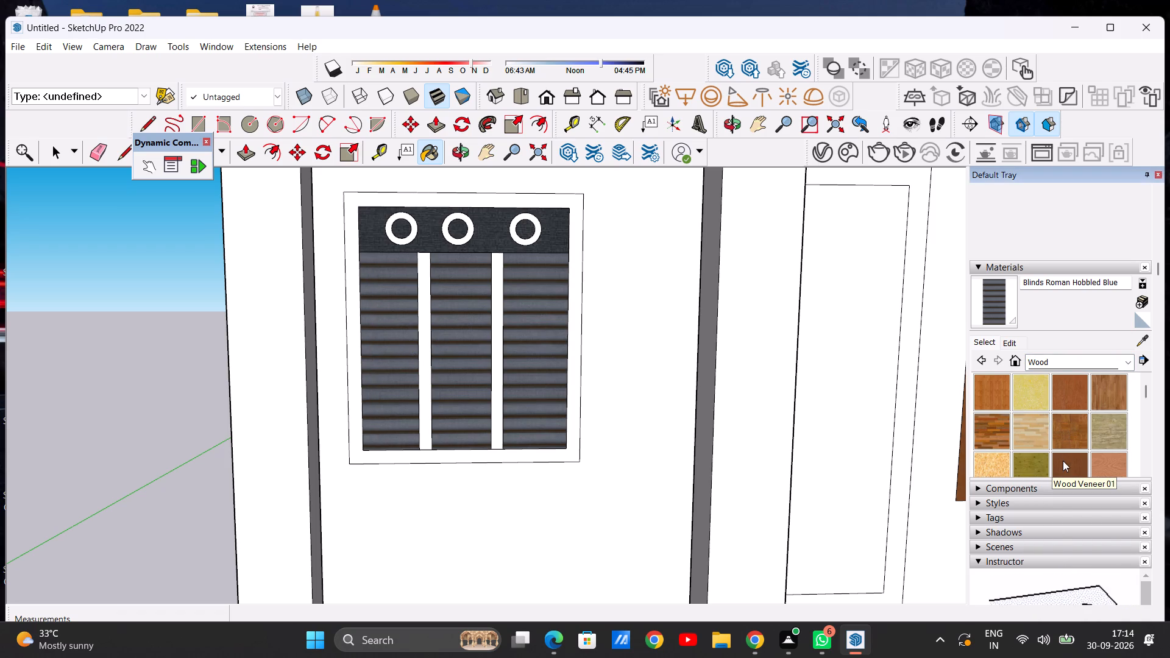
left_click(1063, 463)
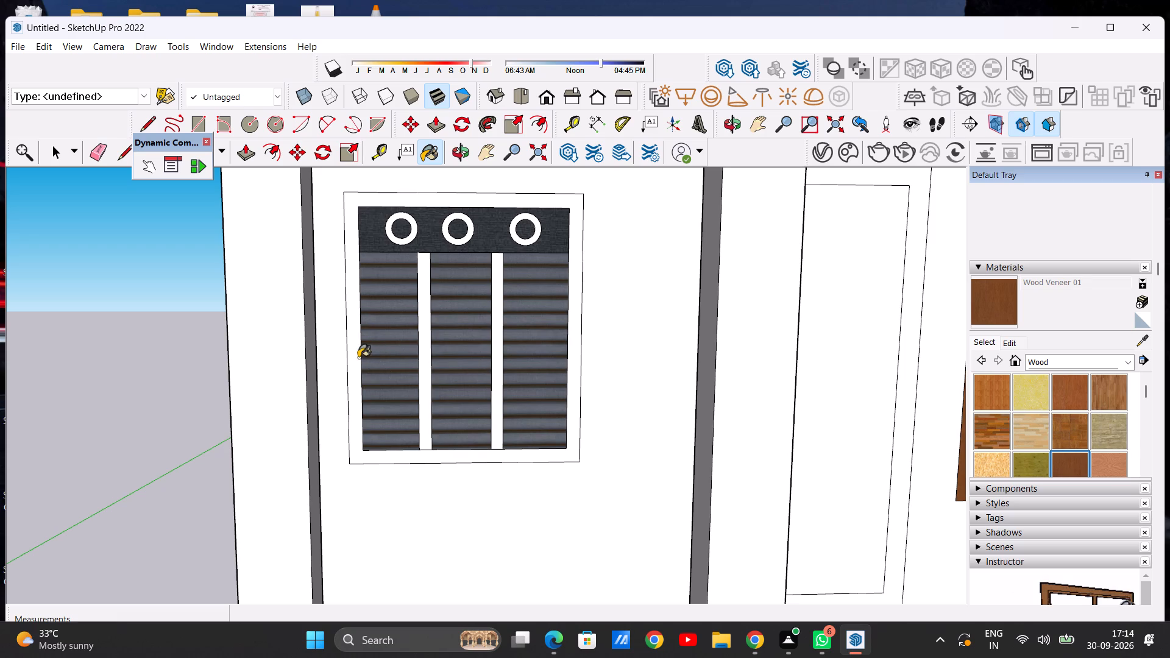
left_click(349, 365)
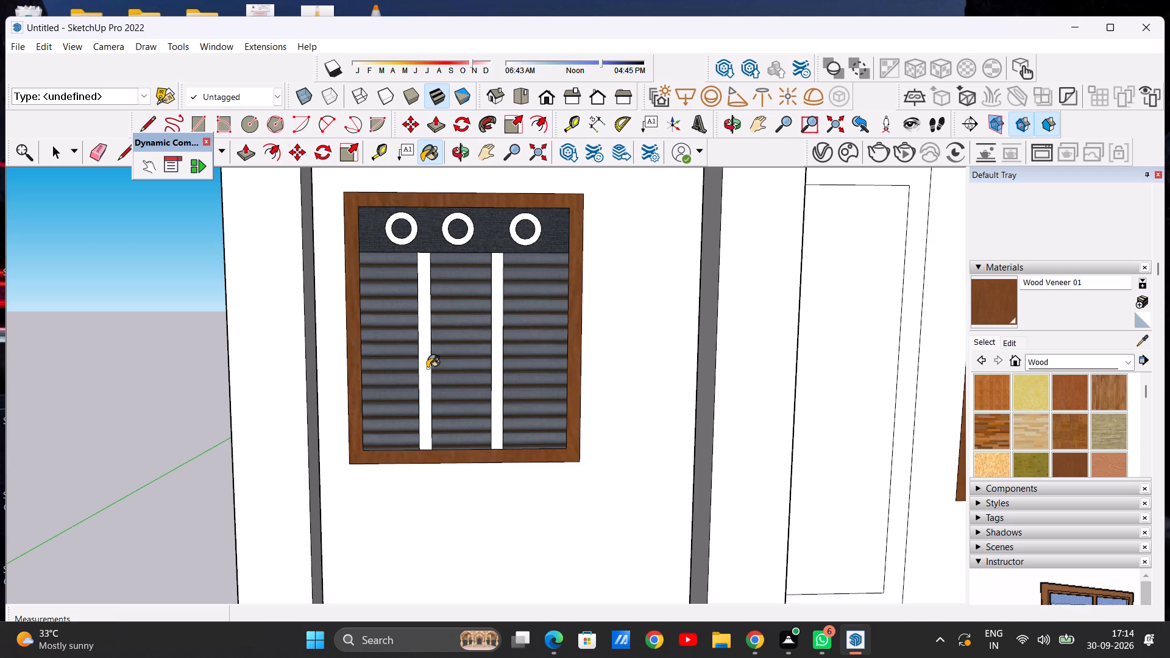
left_click(427, 368)
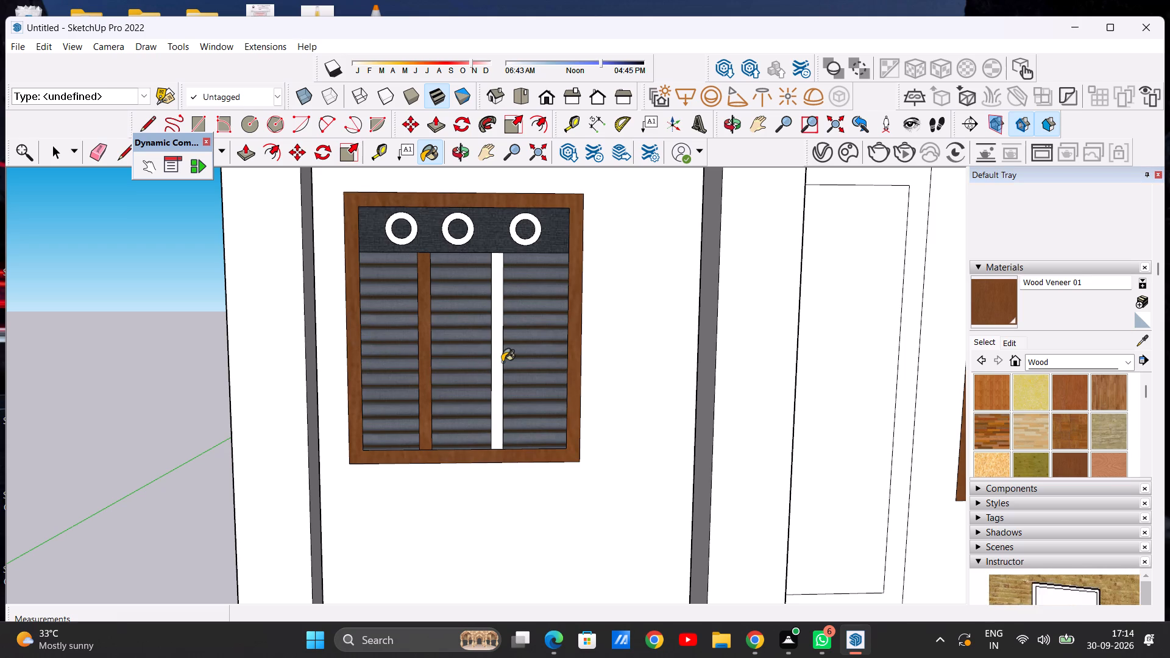
left_click(497, 368)
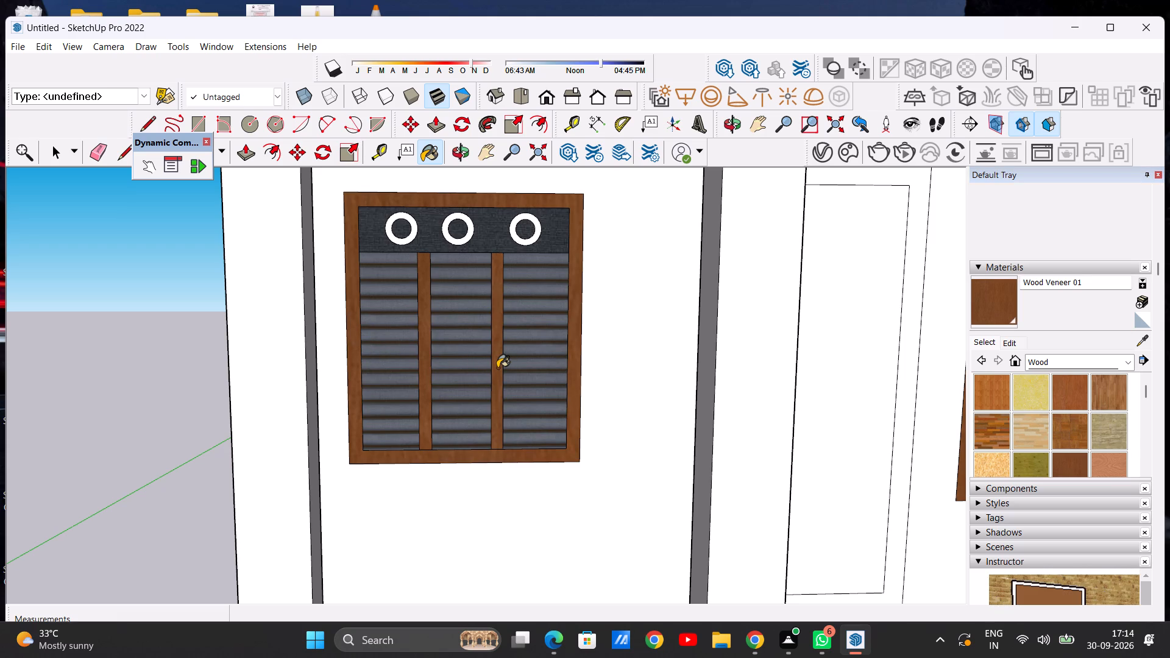
key("space")
Examine the whole front elevation with its porch posts, door and both painted windows.
scroll(514, 348, "down", 13)
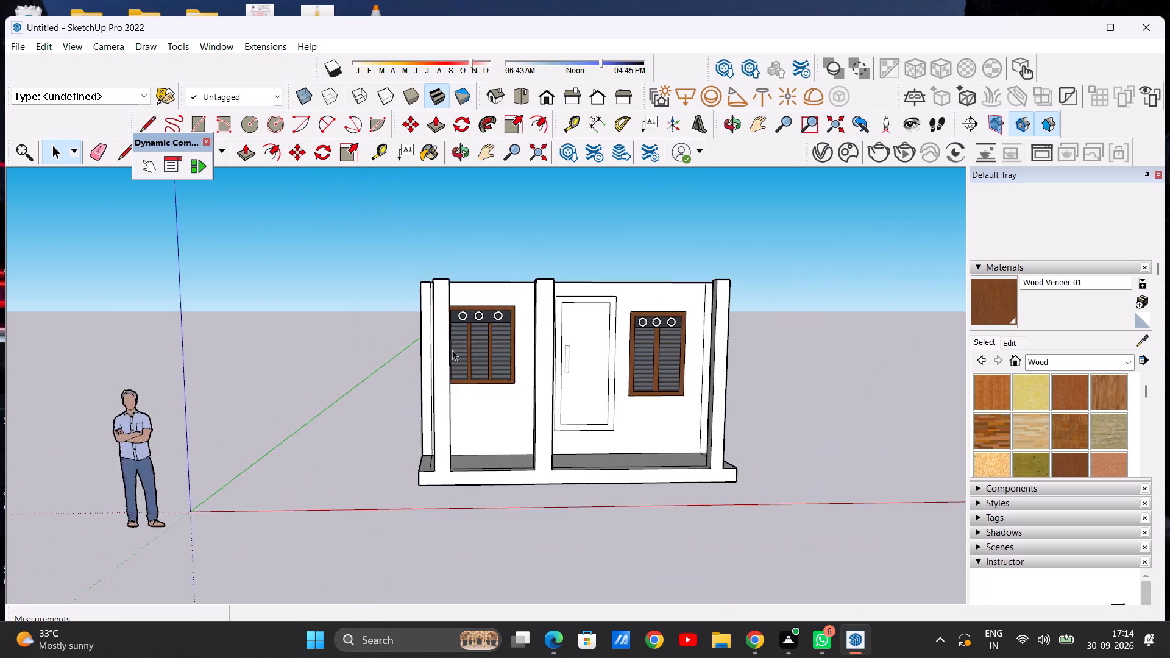
scroll(492, 344, "down", 3)
scroll(650, 354, "up", 6)
middle_click_drag(637, 359, 624, 356)
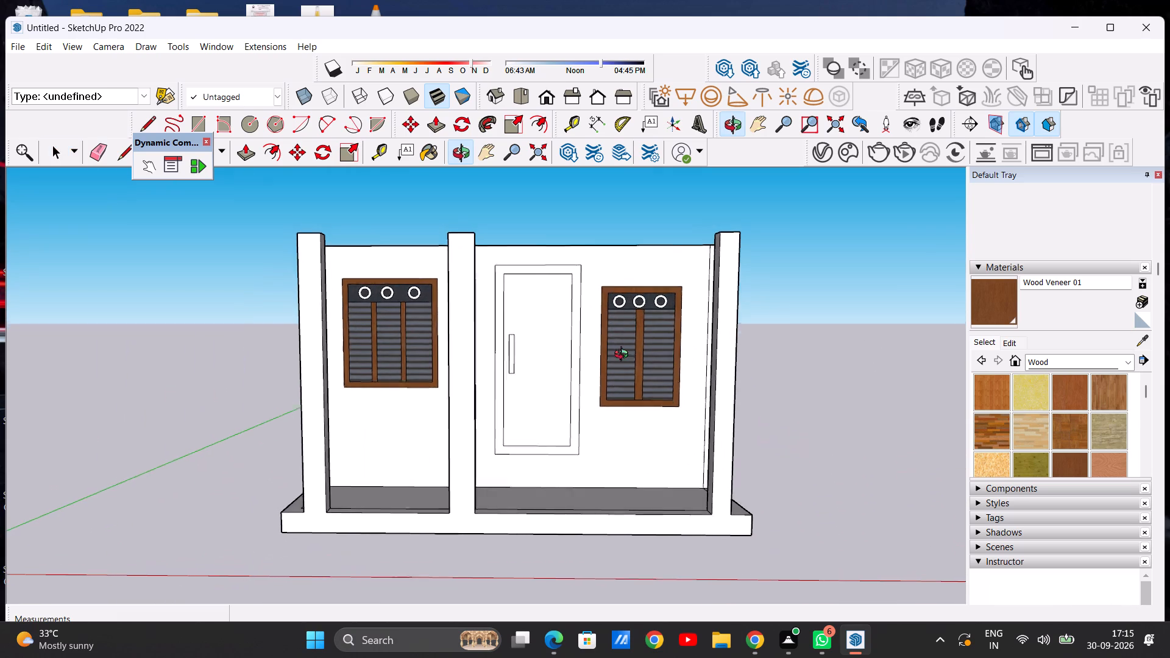
middle_click_drag(624, 356, 622, 366)
scroll(531, 365, "down", 1)
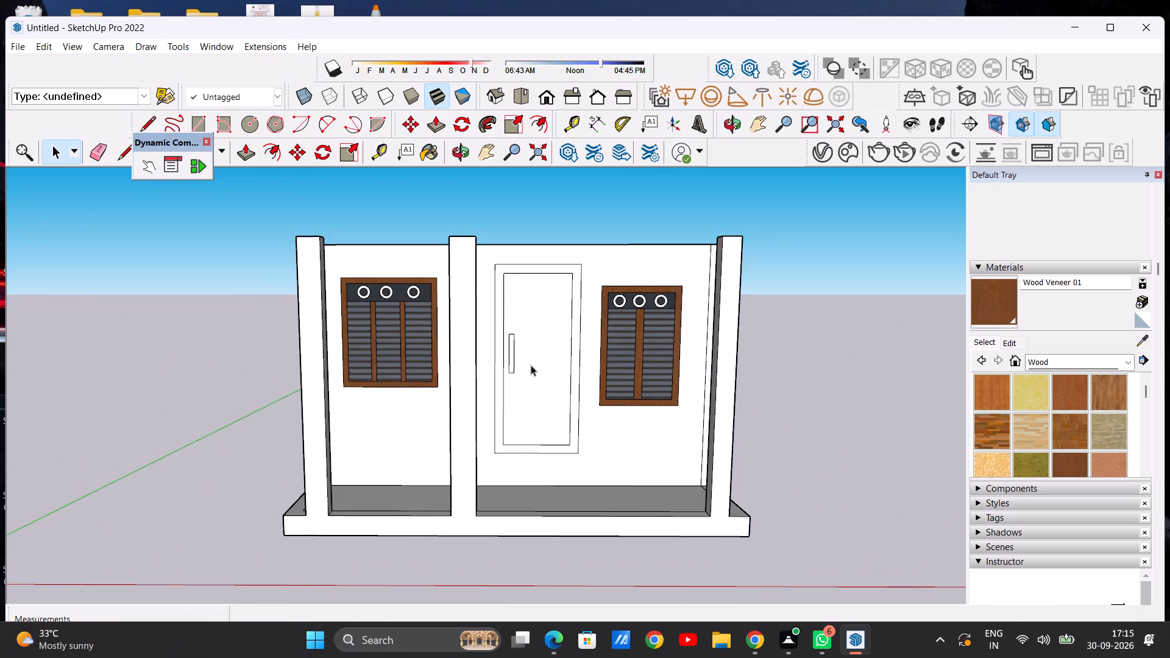
scroll(531, 365, "down", 2)
scroll(538, 286, "up", 6)
scroll(526, 291, "down", 4)
Paint the door frame with Wood Floor Light from the Wood materials.
scroll(561, 385, "up", 4)
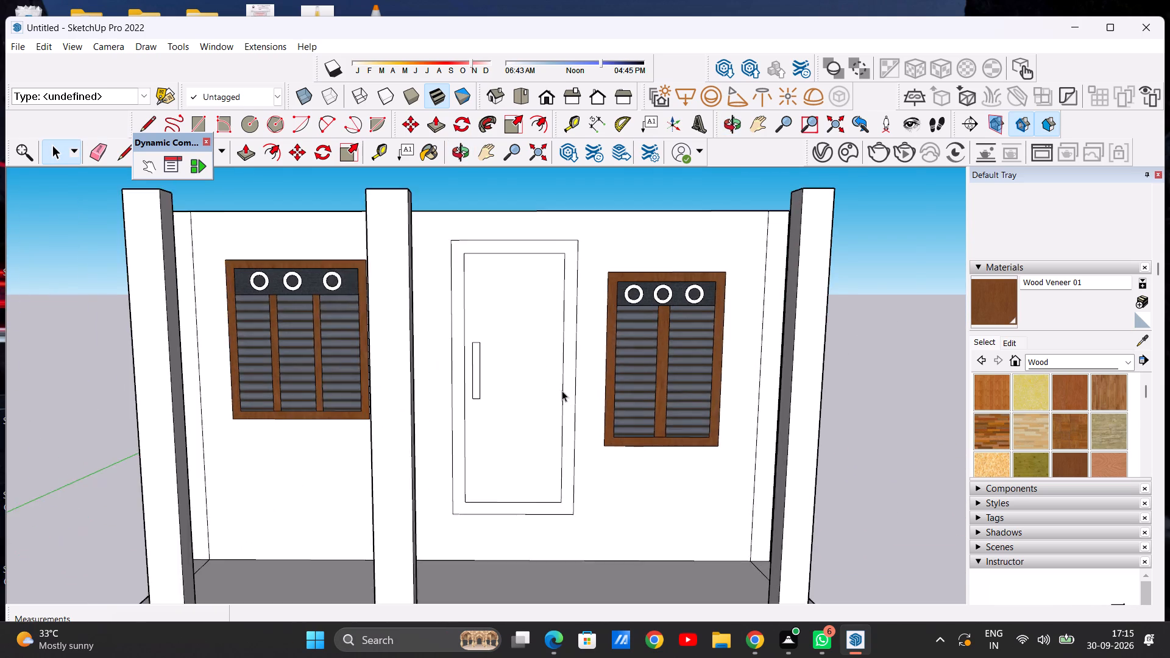
scroll(562, 391, "up", 2)
scroll(564, 381, "down", 3)
scroll(598, 379, "up", 2)
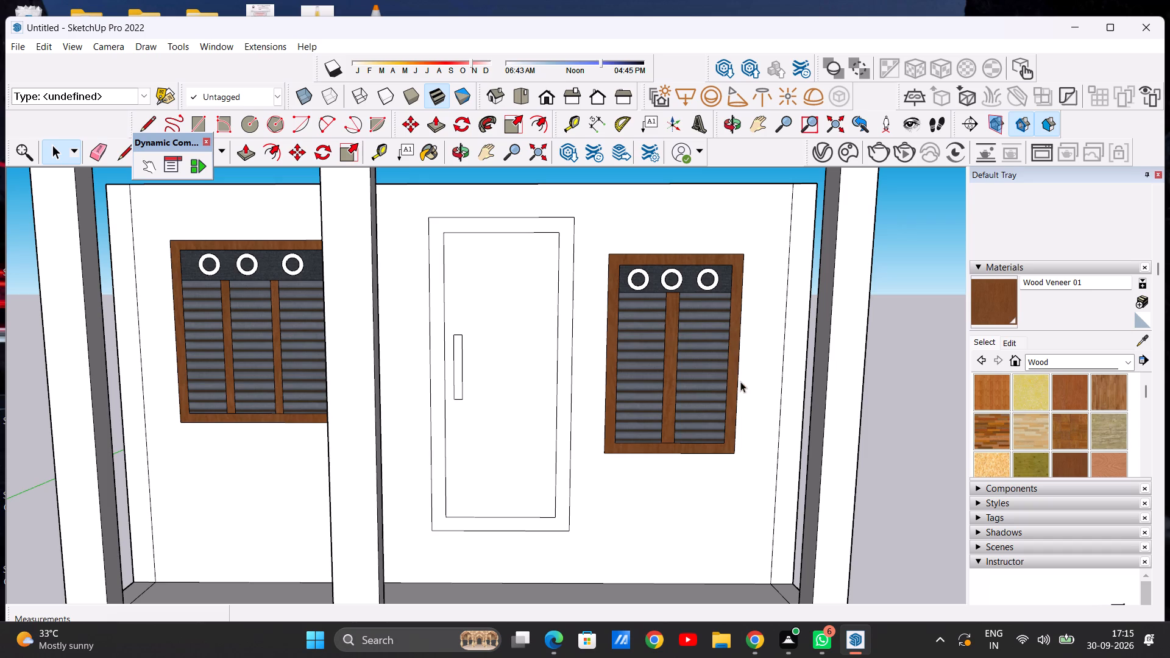
left_click(1033, 426)
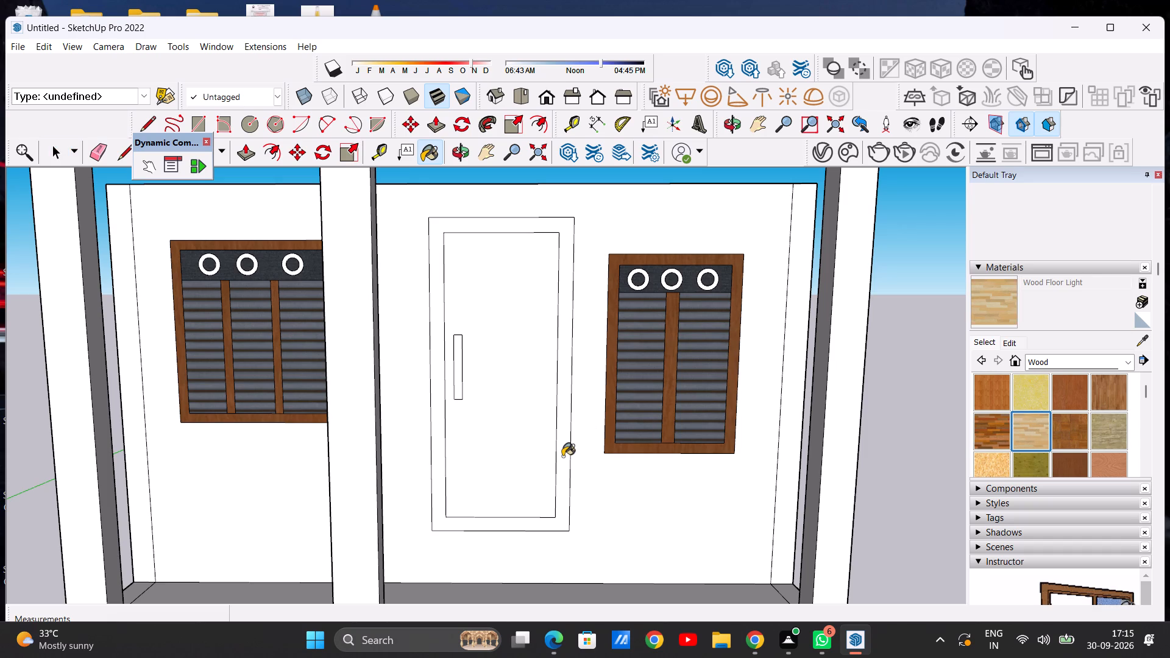
left_click(562, 456)
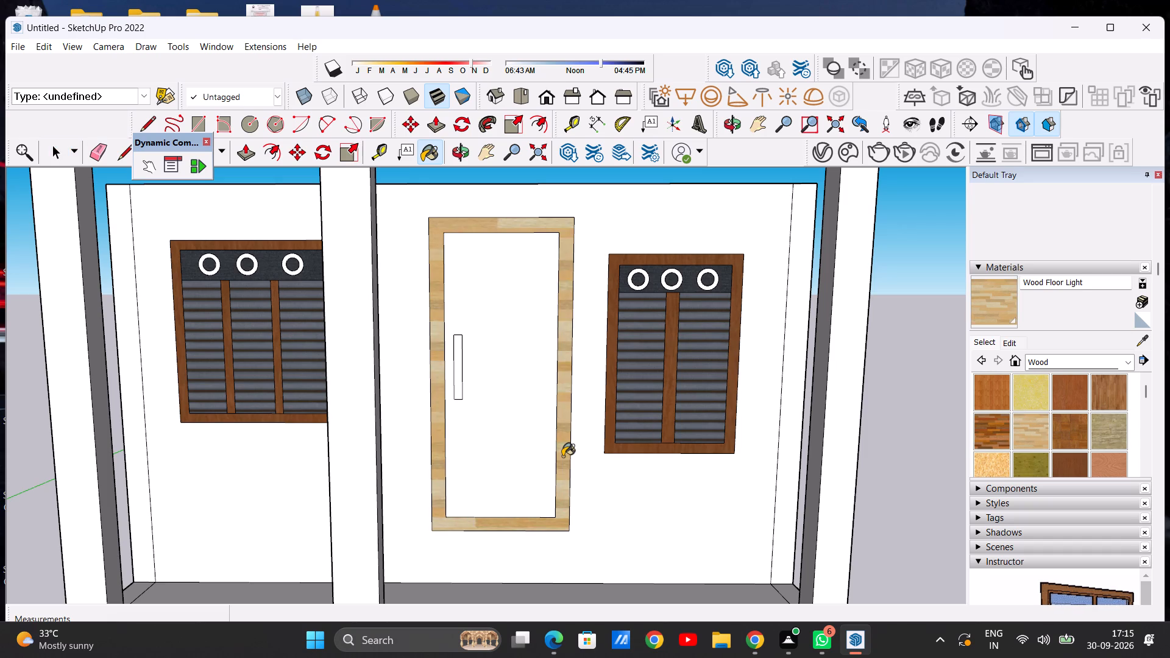
key("space")
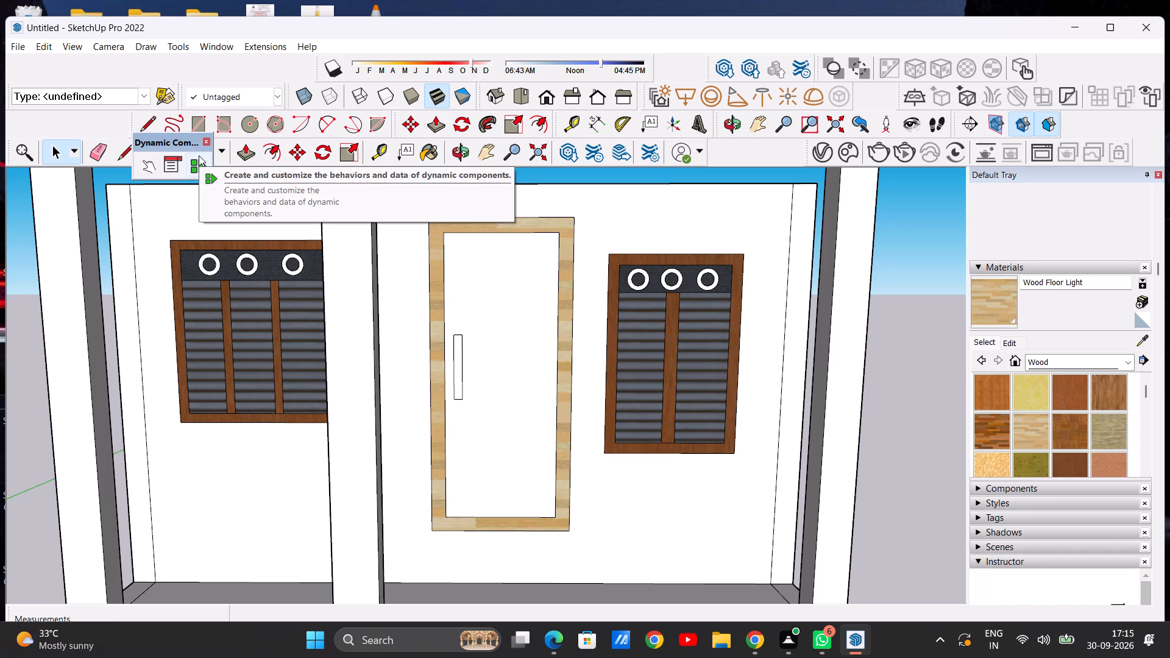
Draw two closely spaced horizontal lines, each about 2' 9 3/8" long, across the upper part of the door panel.
key("l")
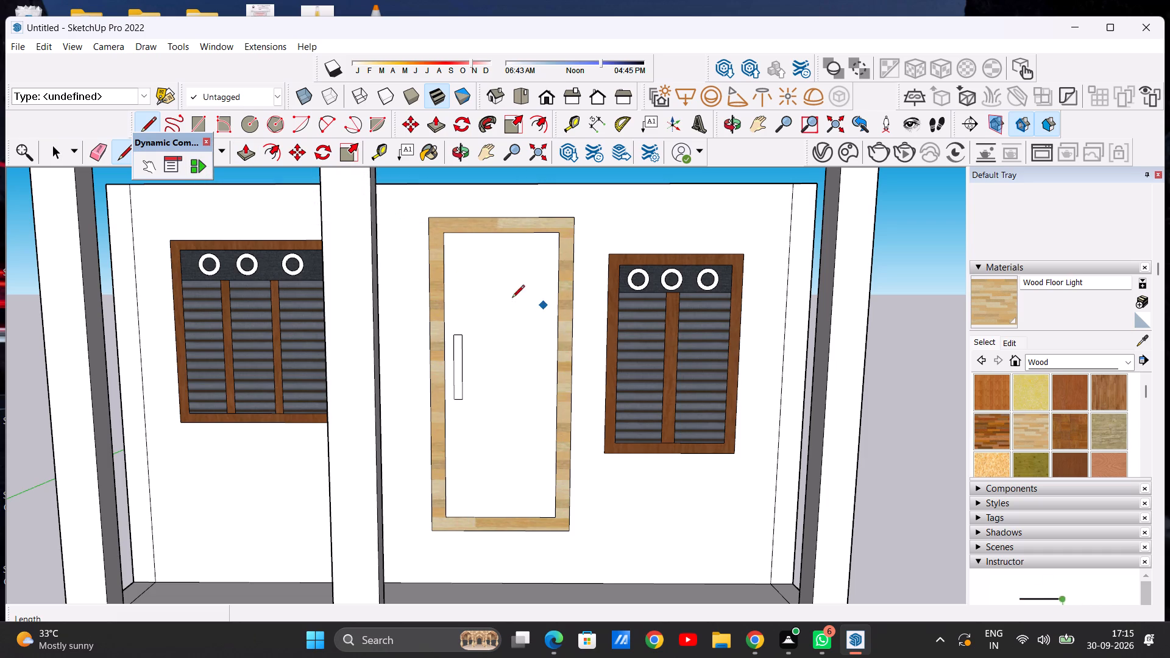
scroll(485, 283, "up", 2)
left_click(433, 250)
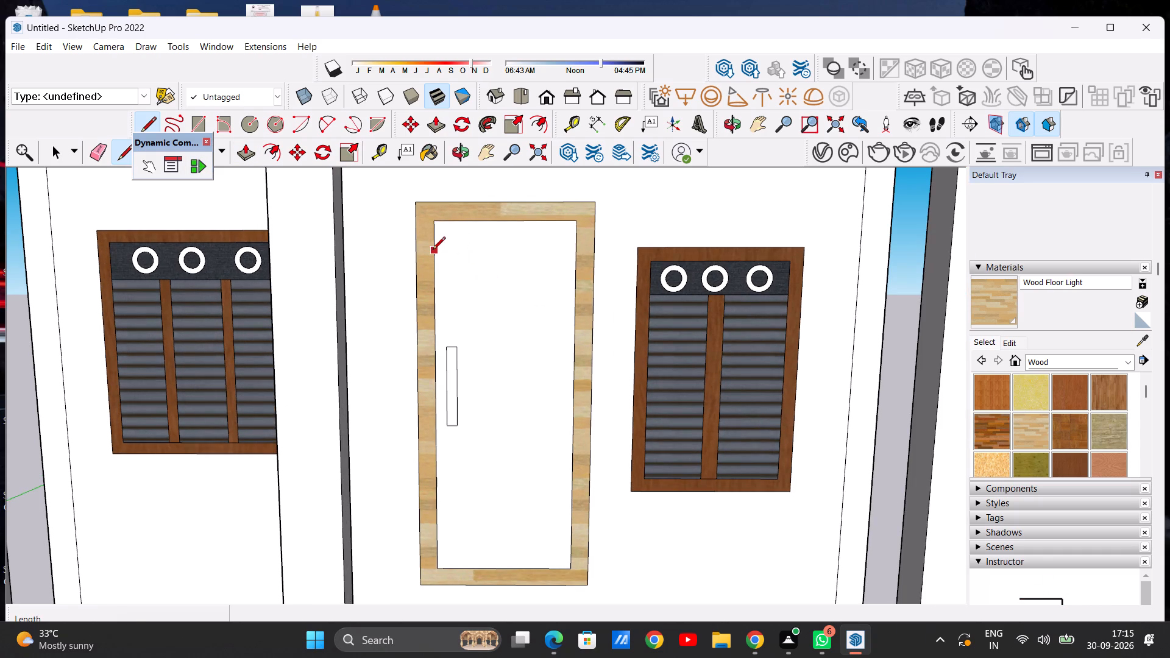
left_click(575, 250)
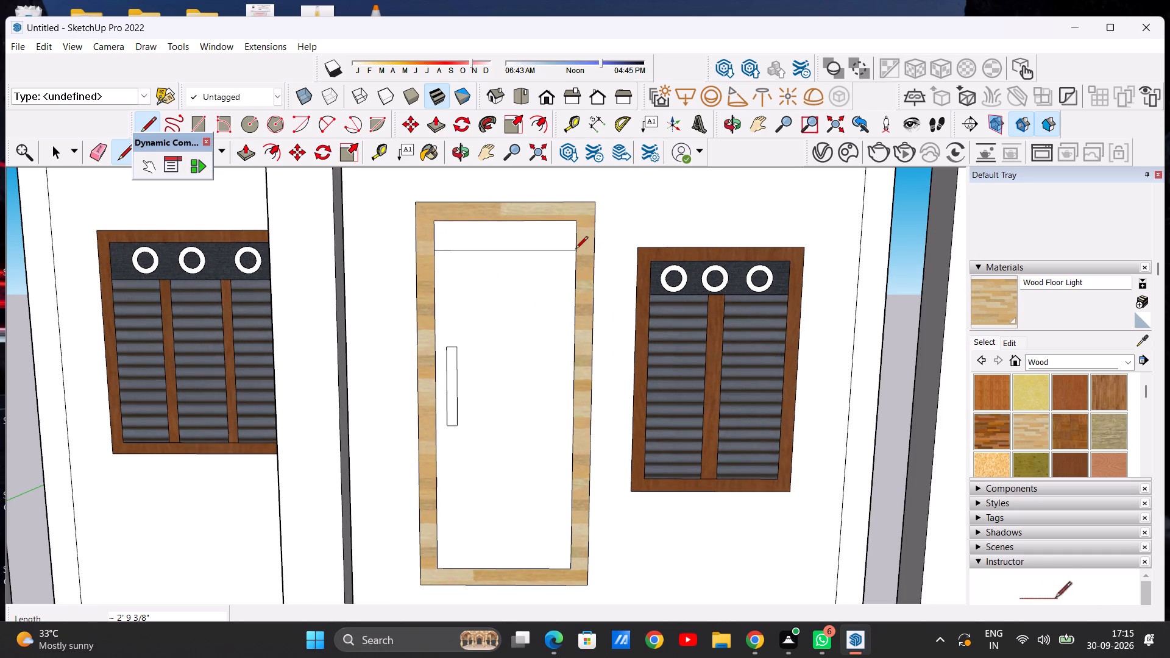
left_click(435, 264)
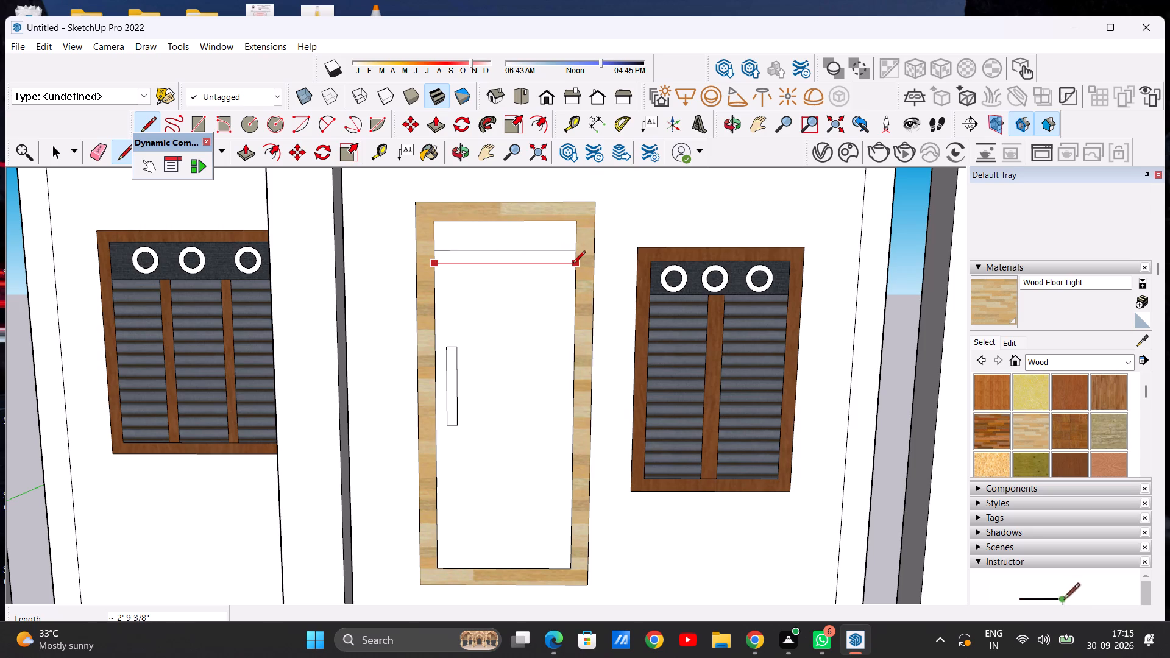
left_click(573, 264)
Paint the narrow band between the two horizontal lines on the door with Wood Floor Light.
left_click(993, 307)
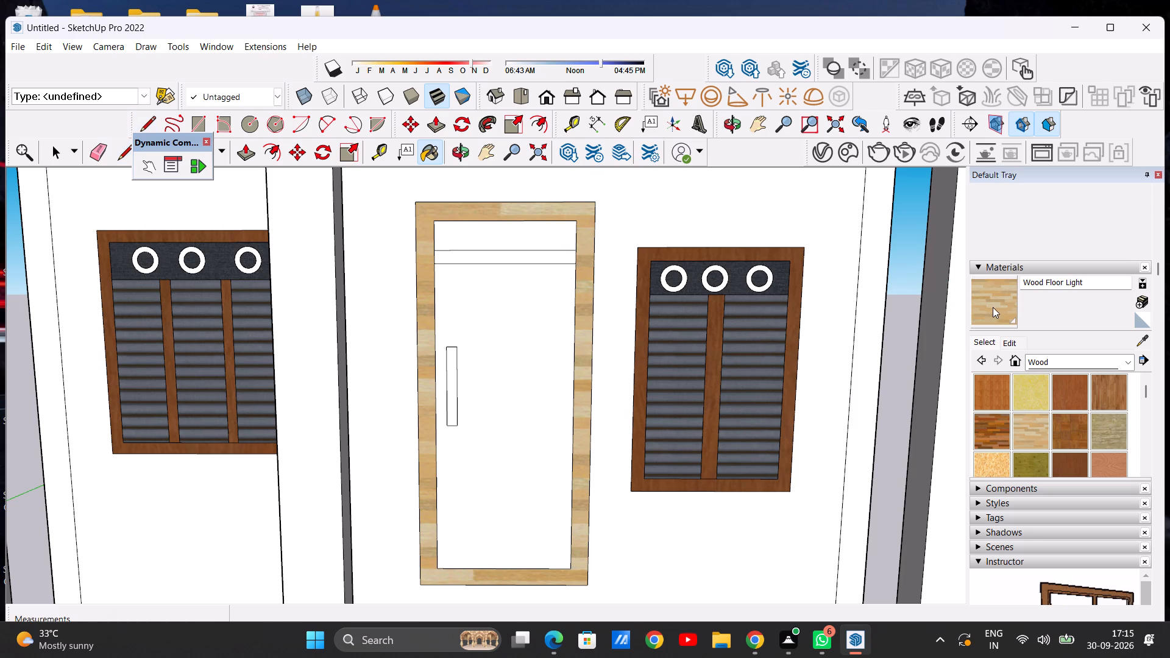
scroll(569, 249, "up", 7)
left_click(565, 260)
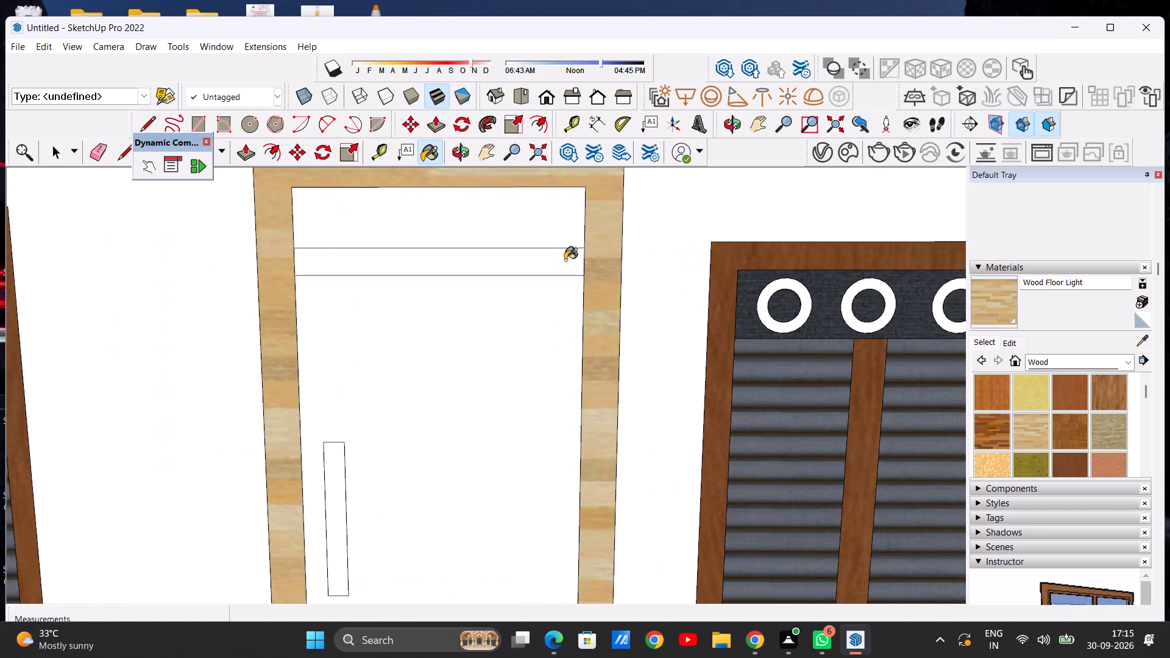
scroll(517, 281, "down", 8)
scroll(468, 276, "down", 4)
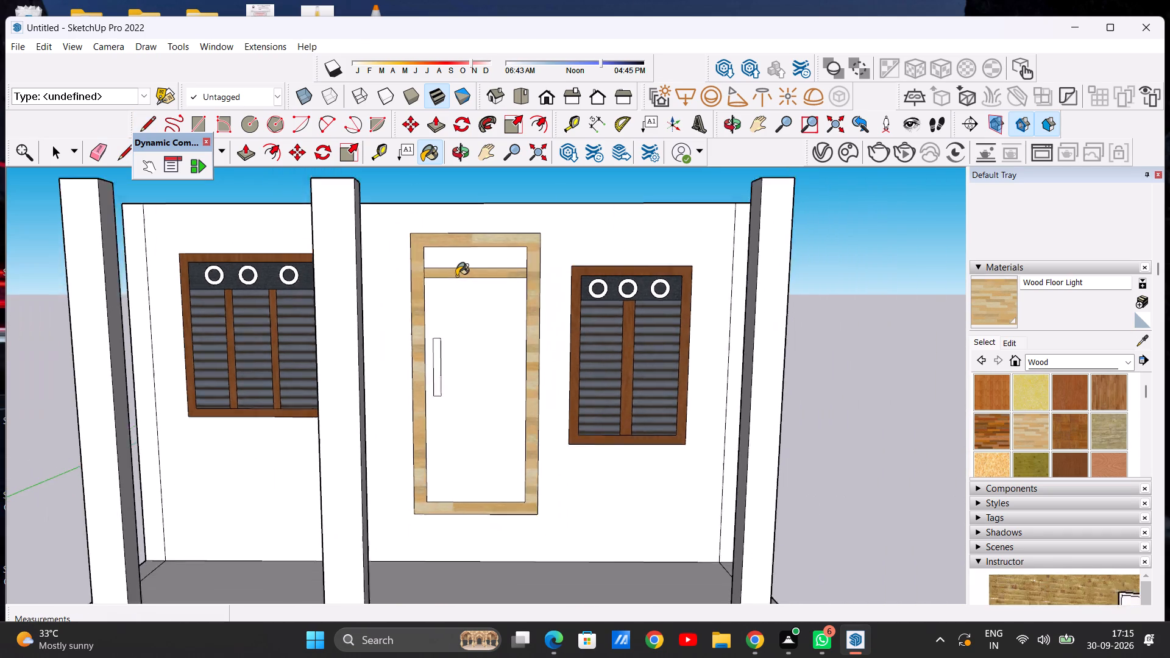
scroll(456, 276, "down", 3)
scroll(493, 292, "up", 2)
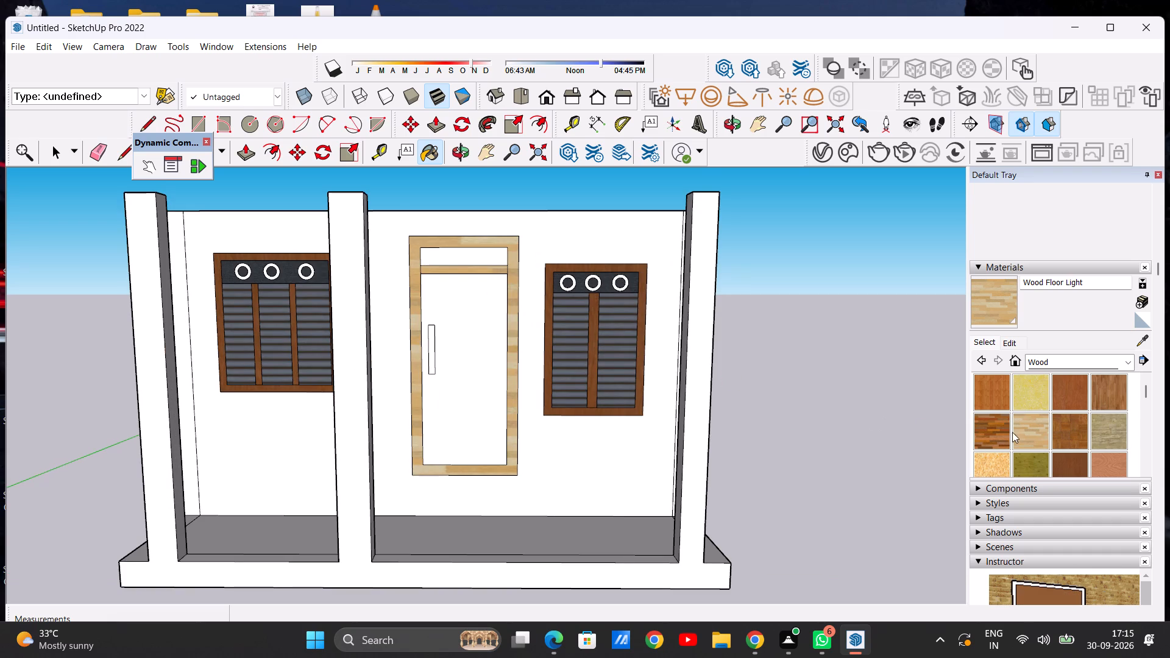
Paint the door's lower and upper panels with Wood Veneer 01 and darken that material's colour to a deep brown.
left_click(1072, 462)
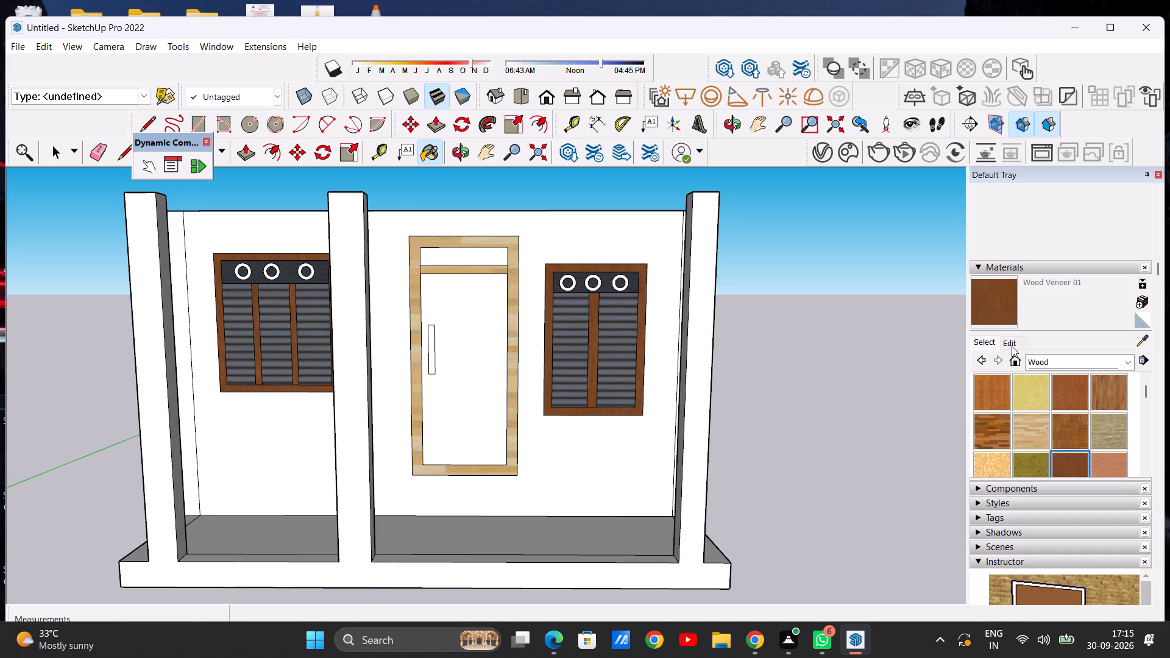
left_click(1012, 346)
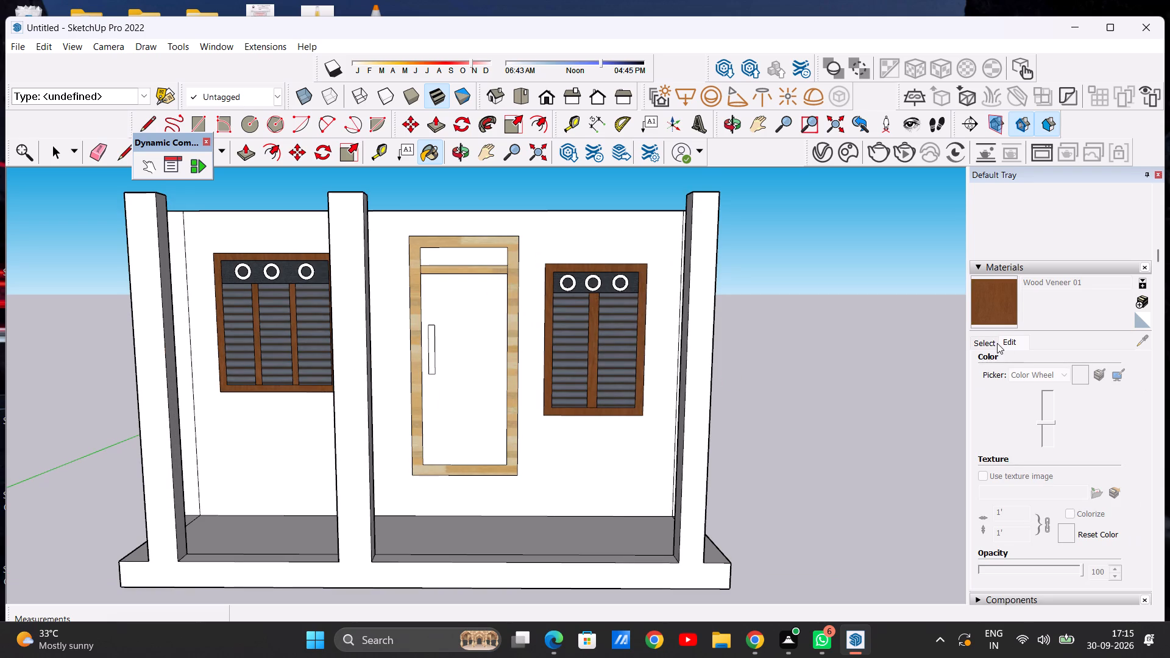
left_click(481, 373)
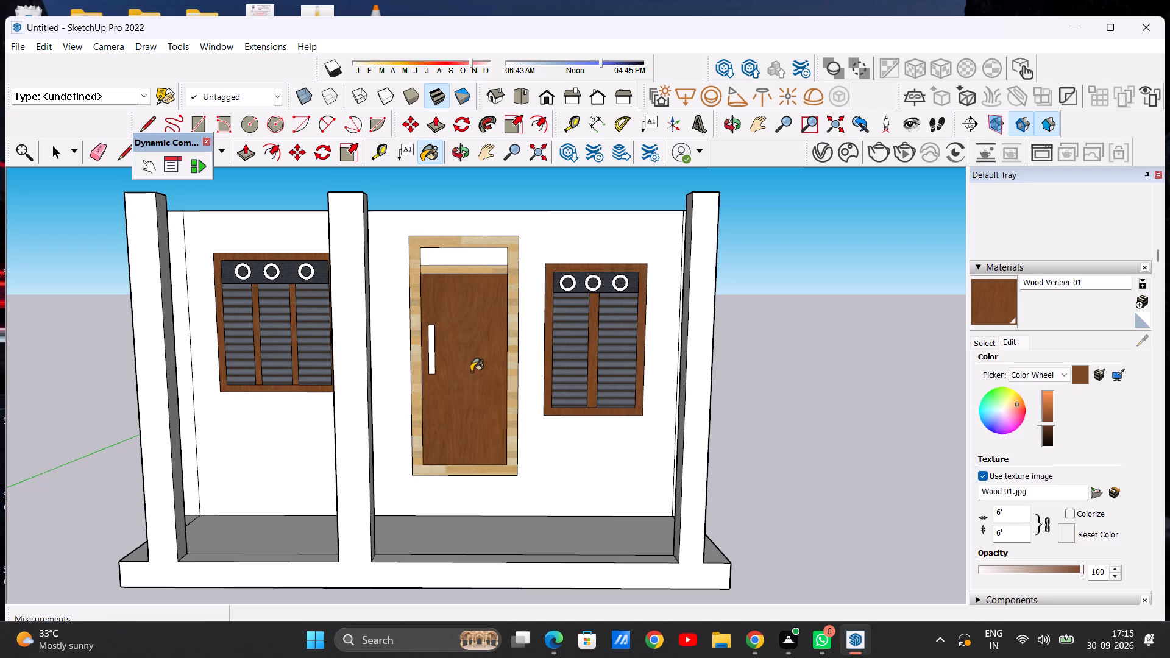
left_click(1045, 430)
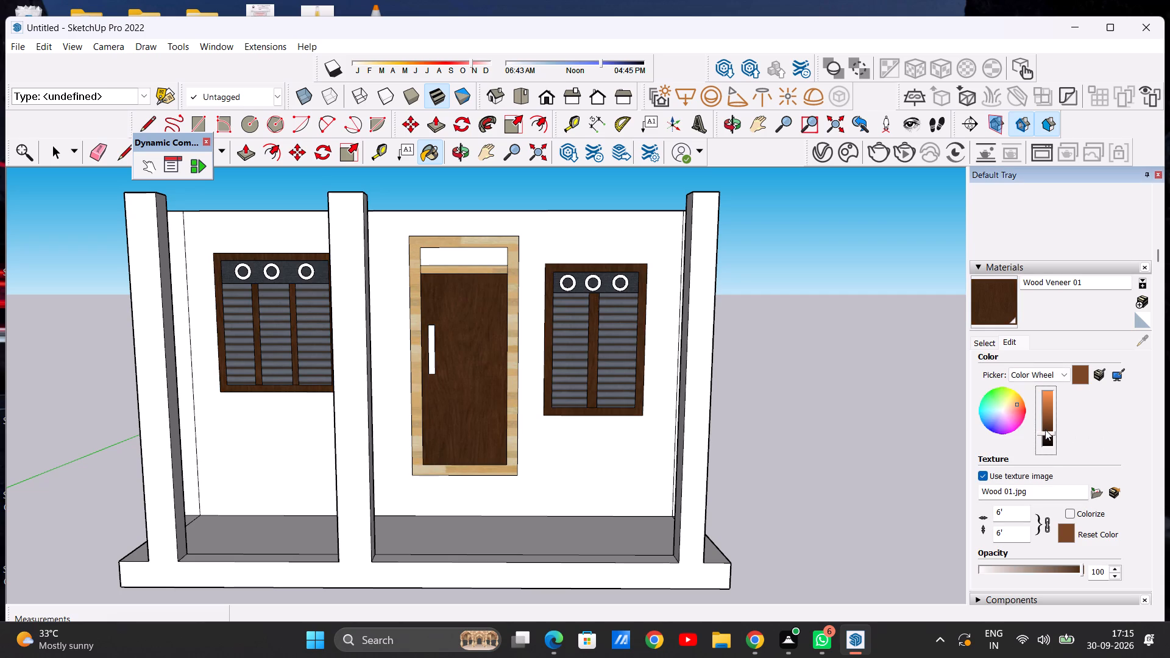
scroll(496, 253, "up", 5)
left_click(495, 253)
scroll(508, 274, "down", 5)
scroll(479, 356, "up", 5)
scroll(457, 358, "down", 4)
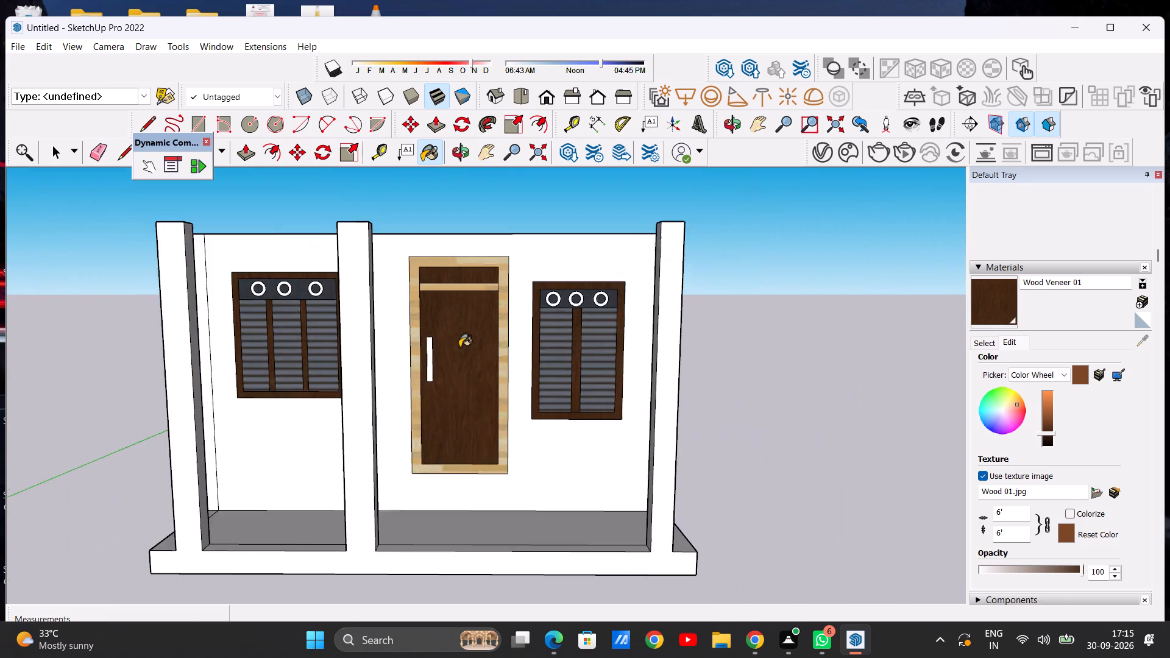
Examine the front elevation with the painted door and both window frames from near and far.
scroll(459, 347, "down", 9)
scroll(526, 378, "up", 13)
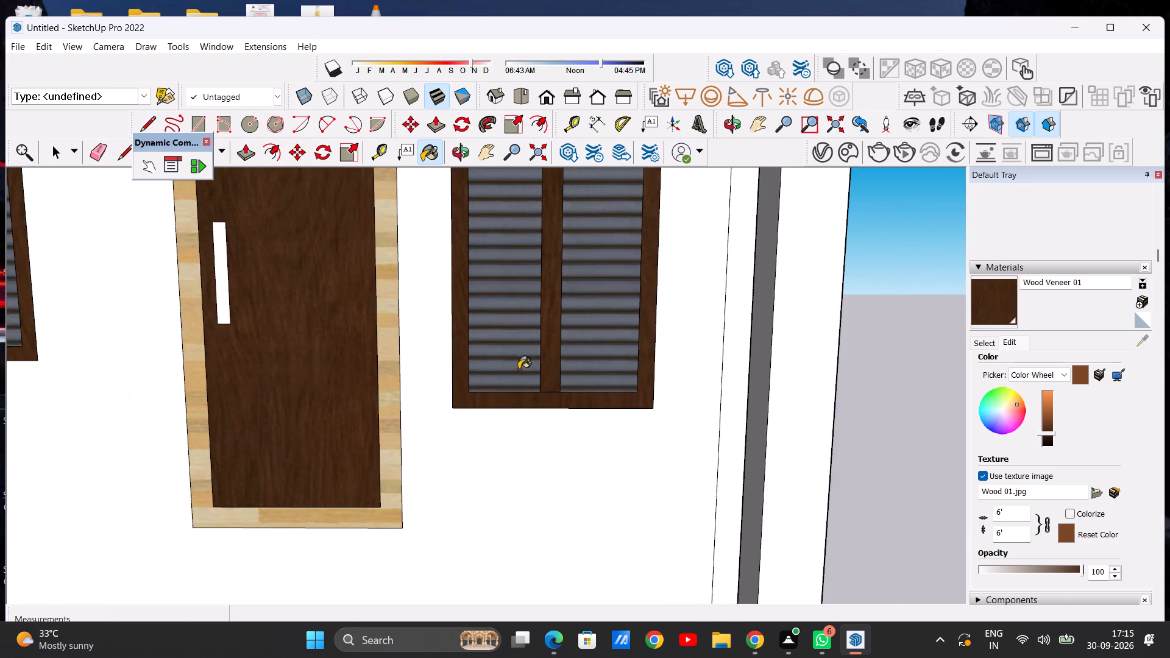
scroll(520, 369, "down", 12)
scroll(419, 347, "up", 6)
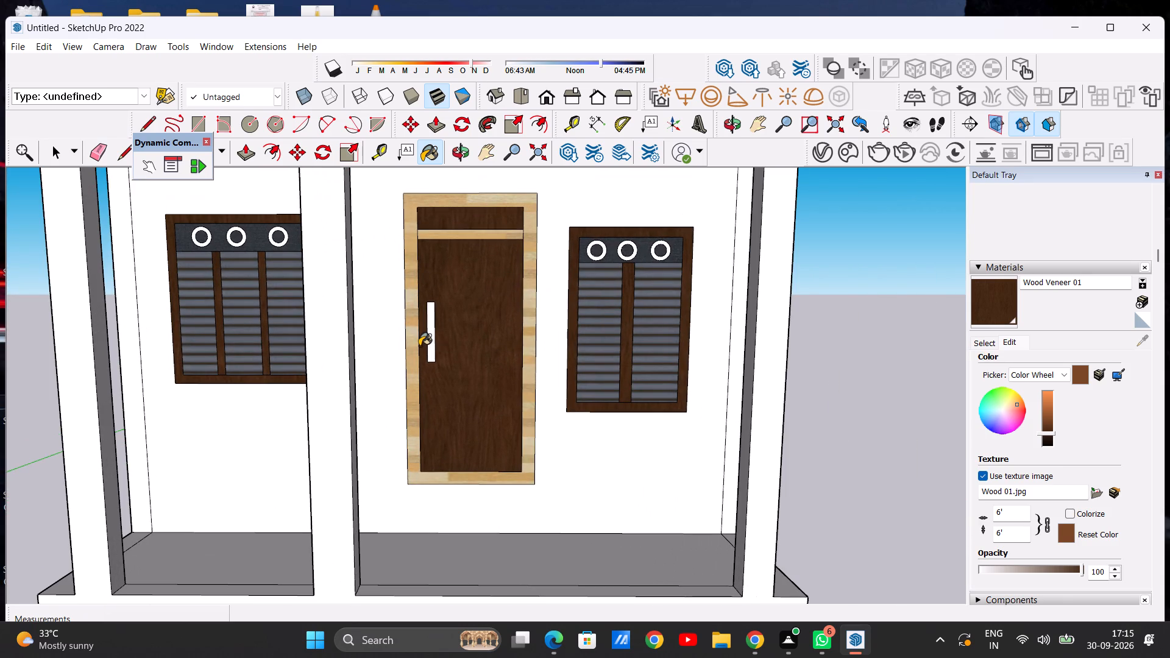
key("space")
scroll(433, 345, "down", 3)
scroll(515, 344, "down", 1)
scroll(246, 305, "up", 3)
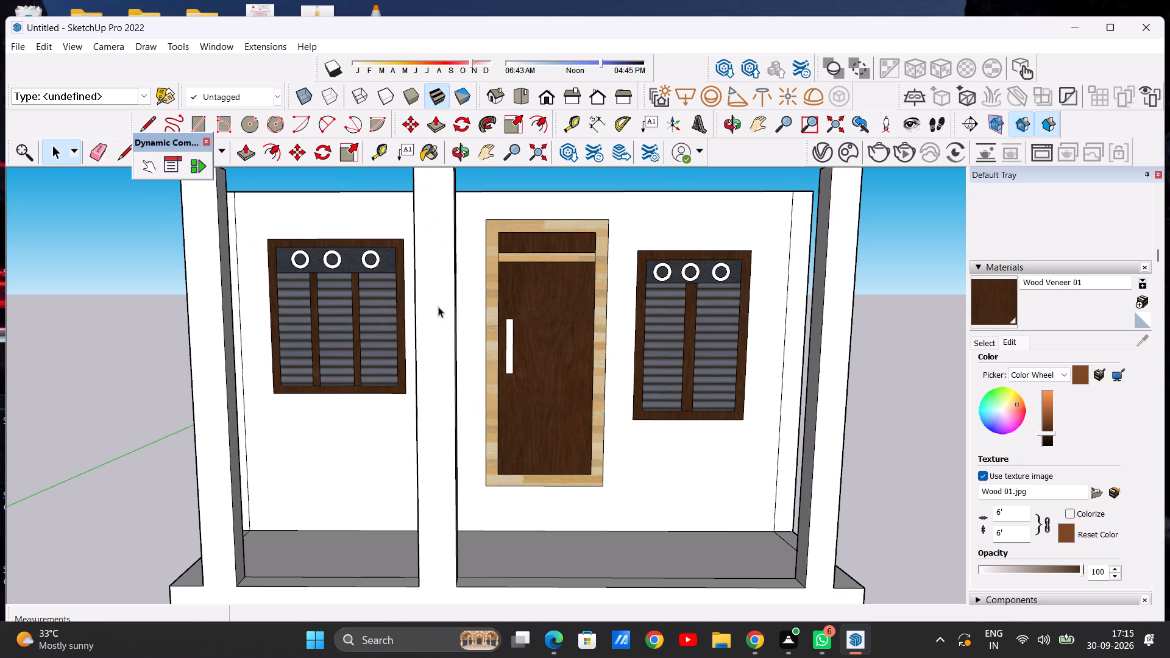
scroll(388, 303, "down", 1)
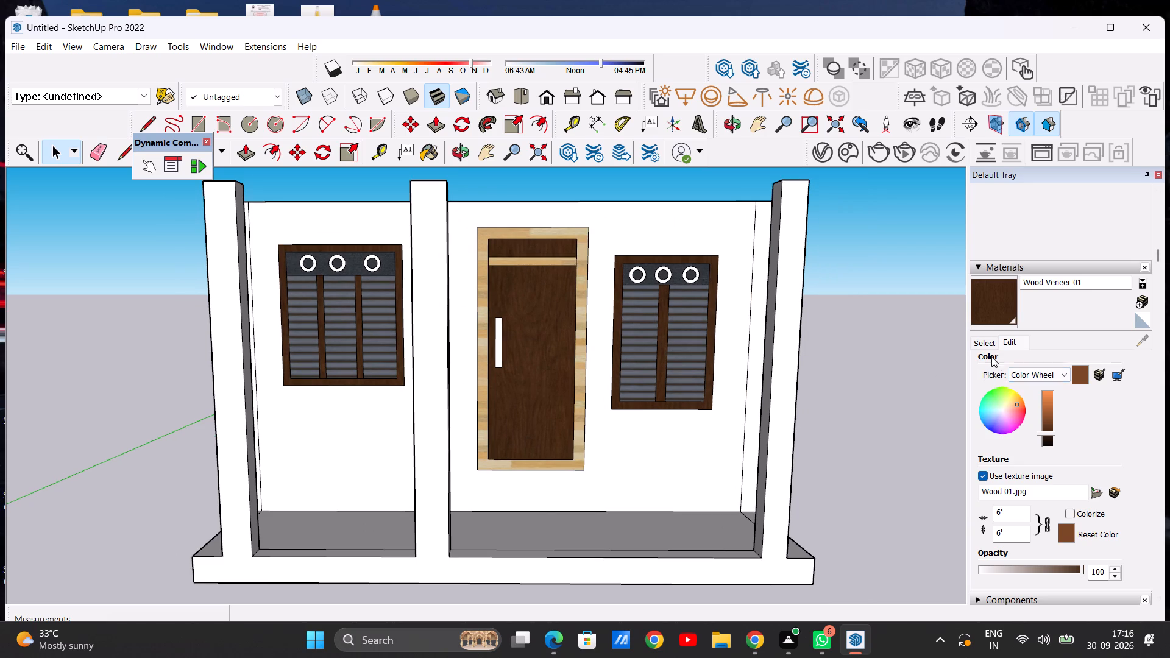
Repaint the outer frame and both vertical mullions of the three-panel window with Wood Bamboo.
left_click(977, 344)
left_click(993, 391)
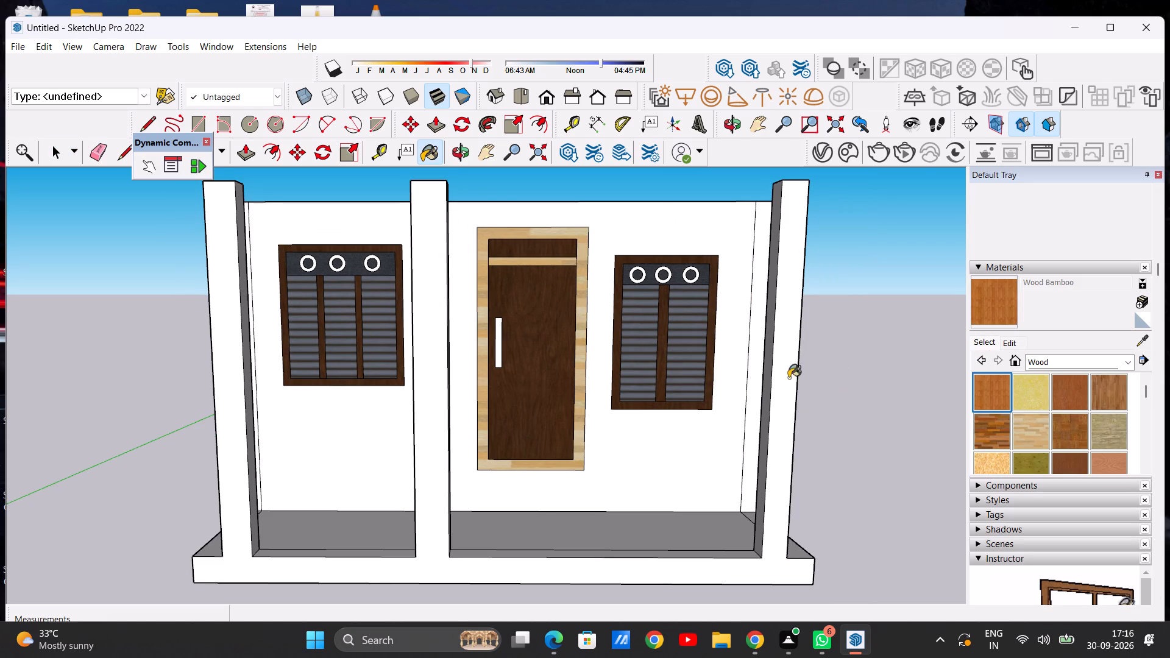
scroll(379, 355, "up", 5)
left_click(352, 376)
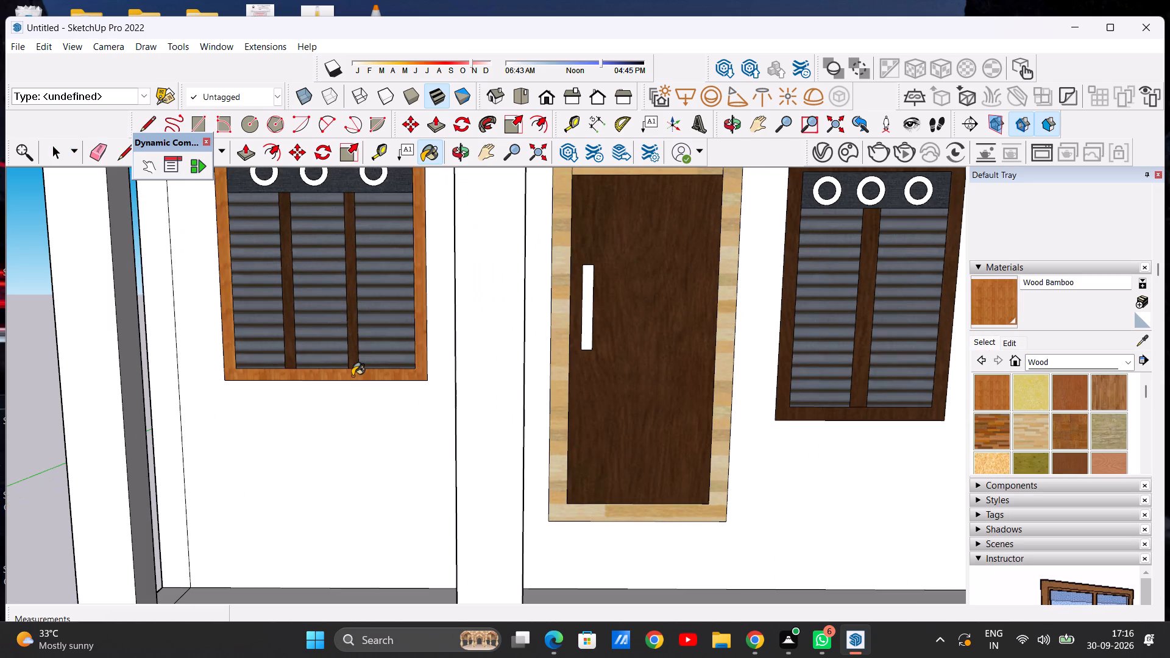
scroll(381, 399, "down", 4)
scroll(358, 364, "up", 5)
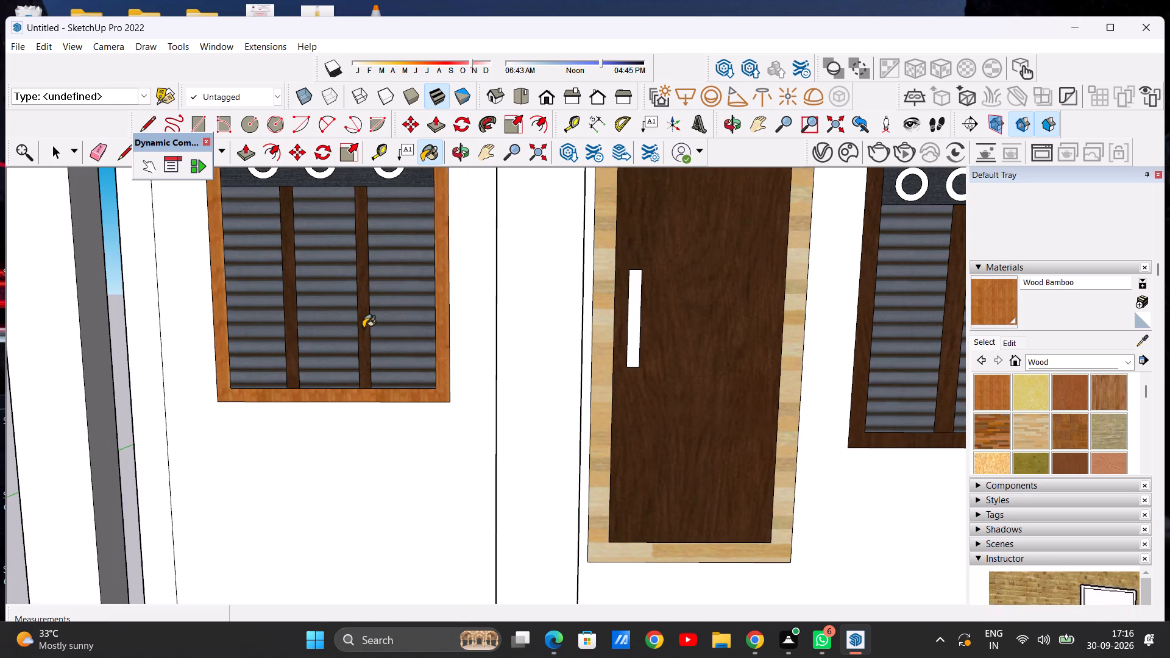
left_click(363, 328)
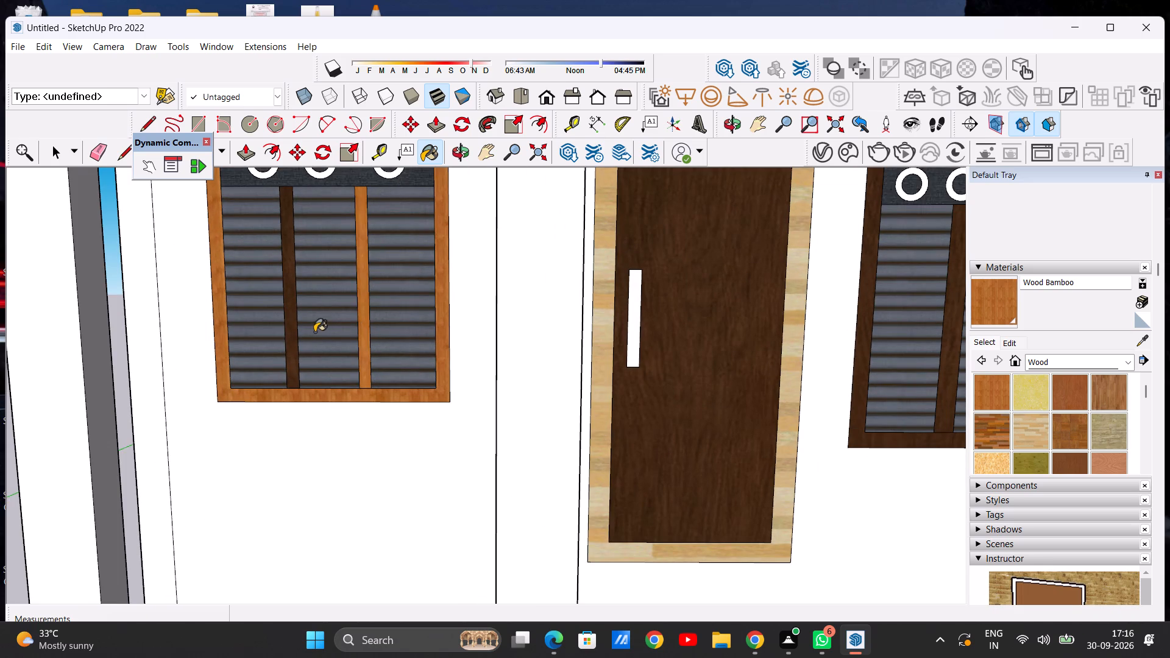
left_click(292, 332)
scroll(387, 386, "down", 7)
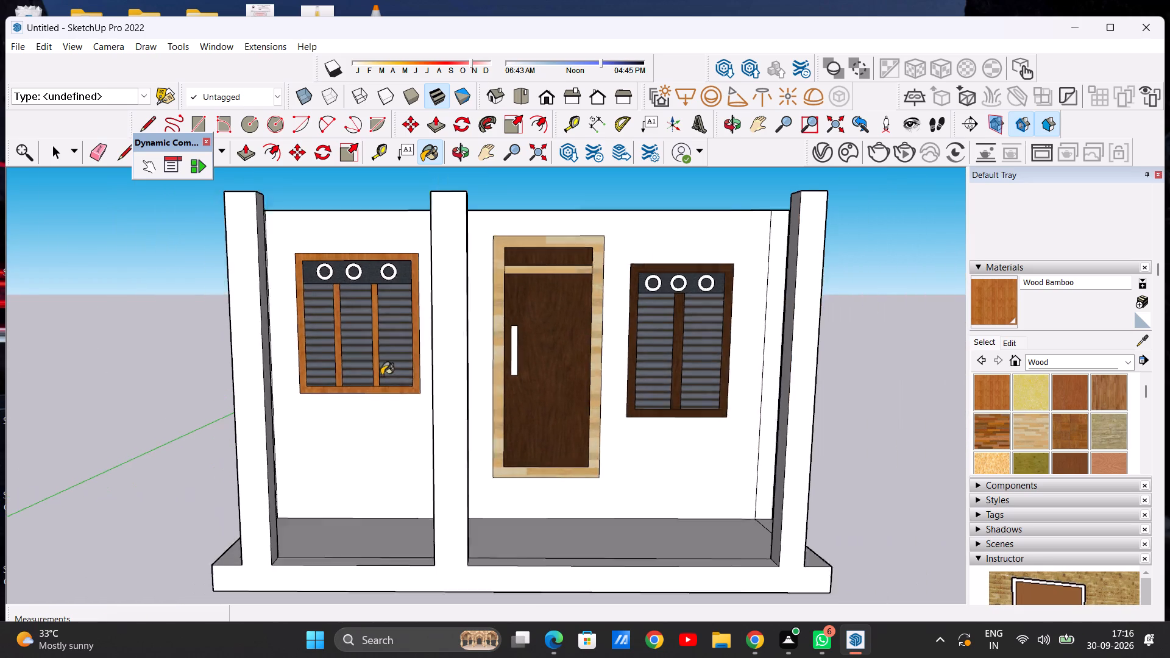
Repaint the outer frame and central mullion of the two-panel window with Wood Bamboo.
scroll(381, 375, "down", 2)
scroll(666, 411, "up", 11)
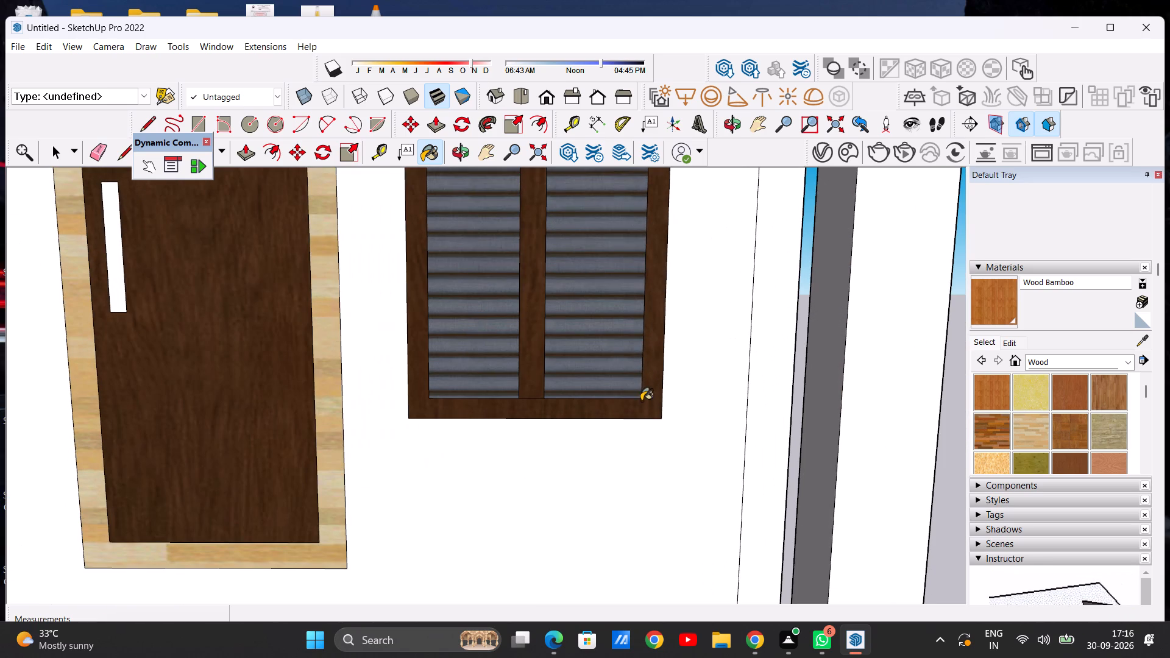
left_click(656, 388)
left_click(530, 364)
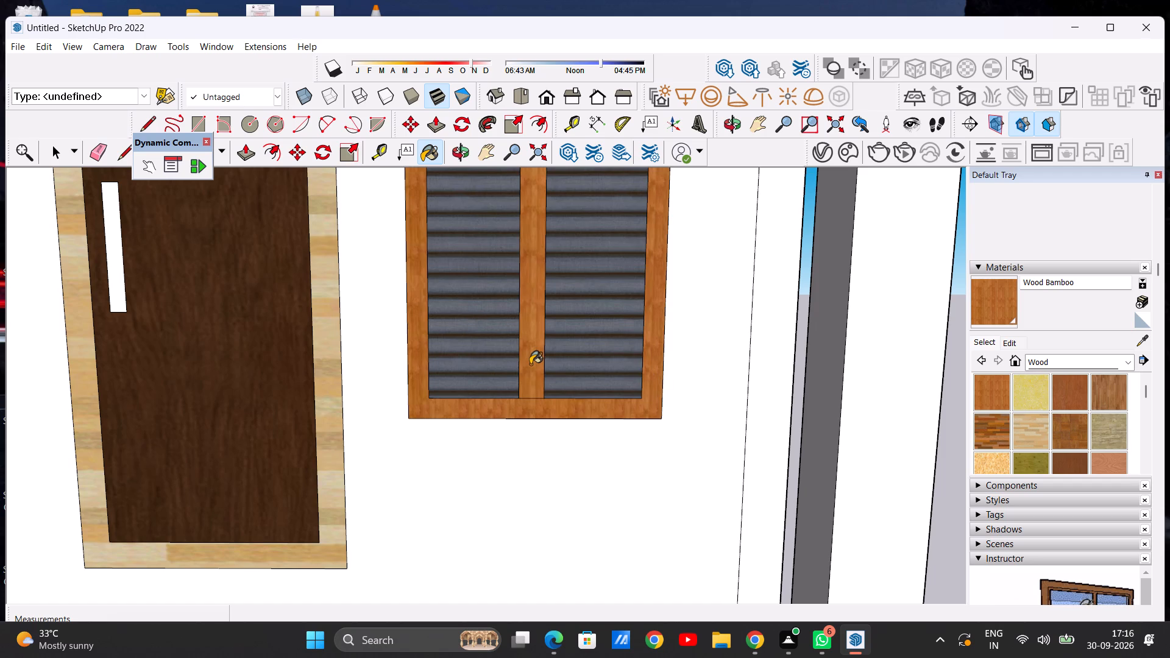
key("space")
Draw a rectangle about 6' 2 13/16" by 2' 6 11/16" on the porch floor, against the wall below the door.
scroll(579, 408, "down", 10)
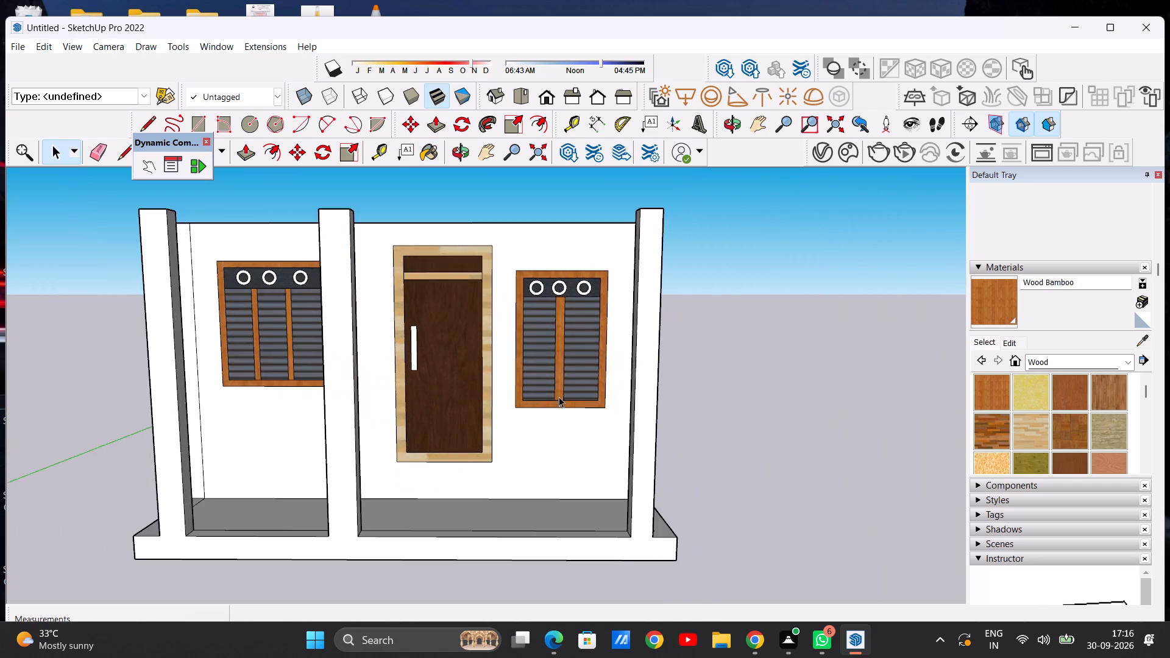
scroll(559, 397, "down", 5)
scroll(475, 386, "up", 5)
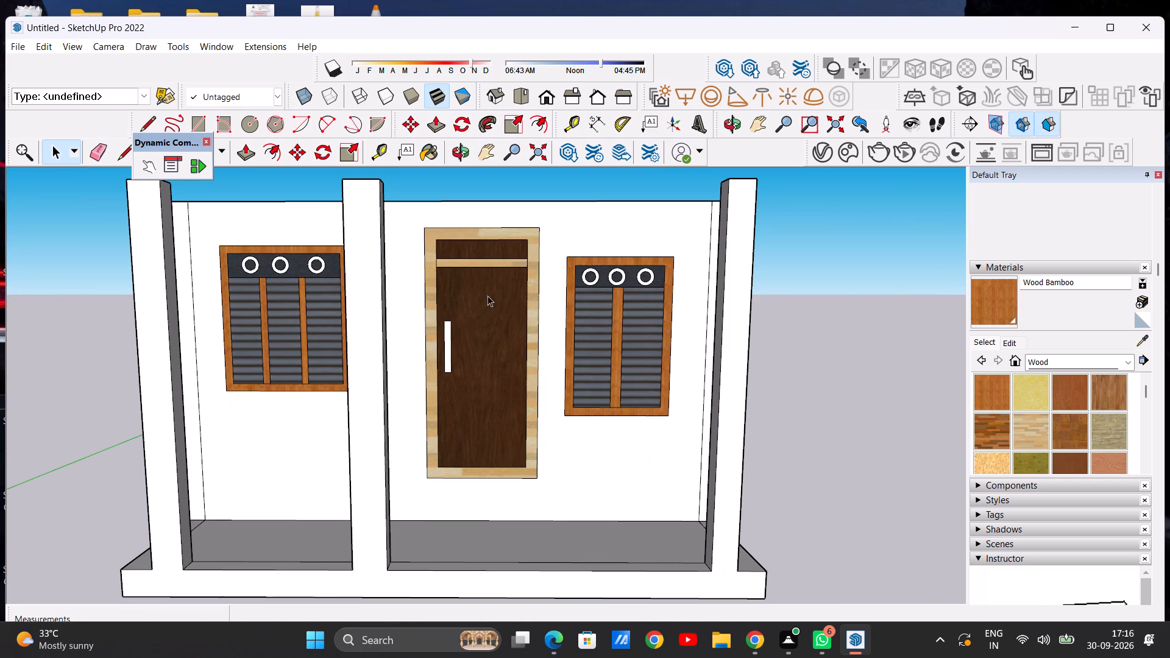
scroll(498, 299, "down", 8)
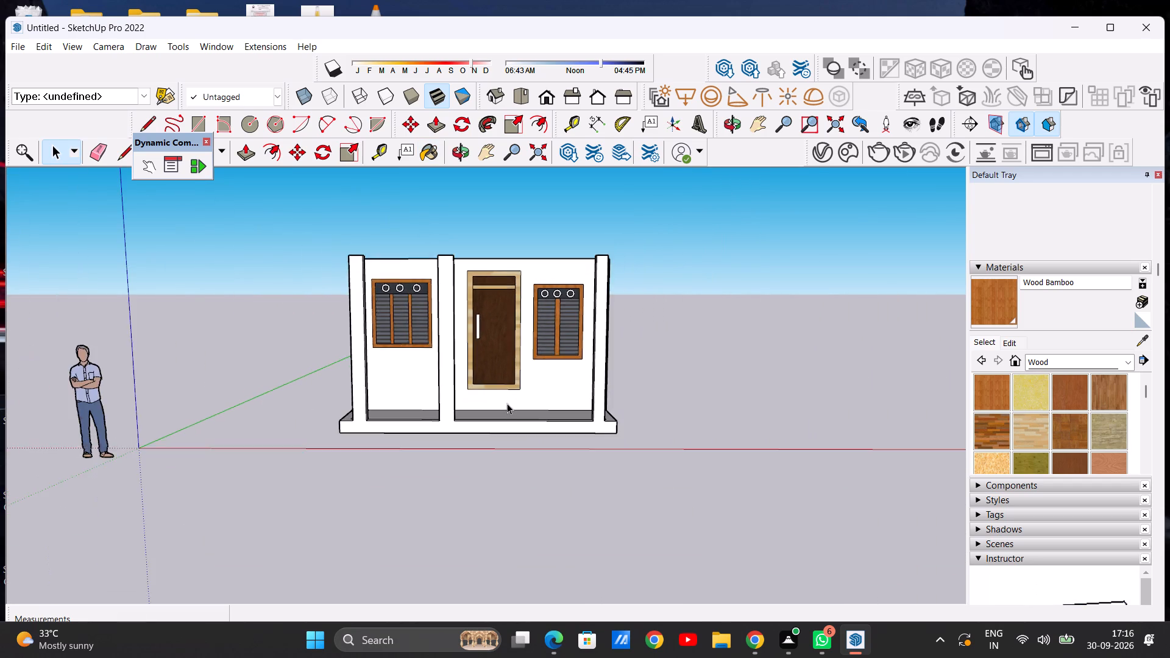
scroll(518, 402, "up", 5)
middle_click_drag(517, 425, 517, 489)
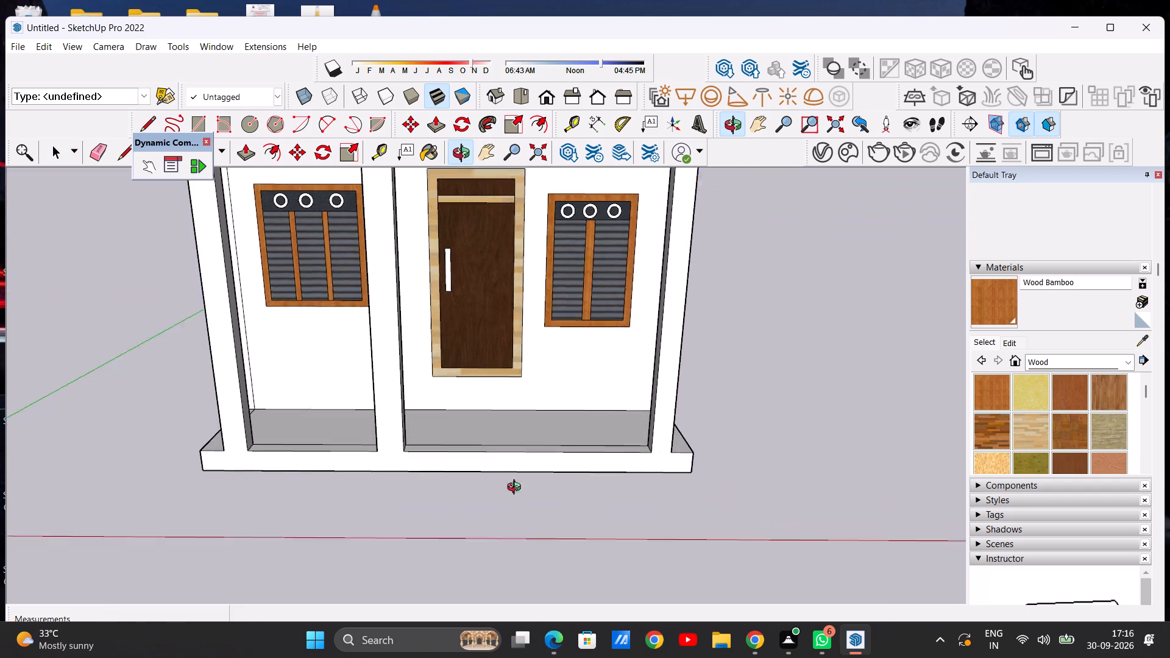
middle_click_drag(517, 489, 507, 633)
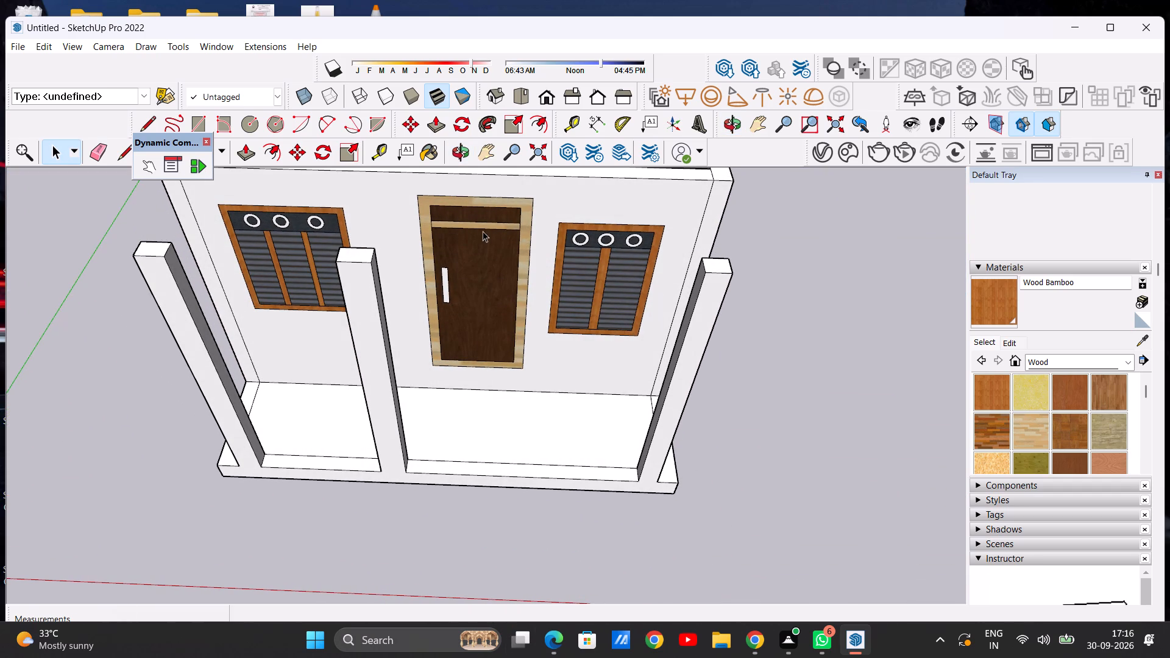
key("r")
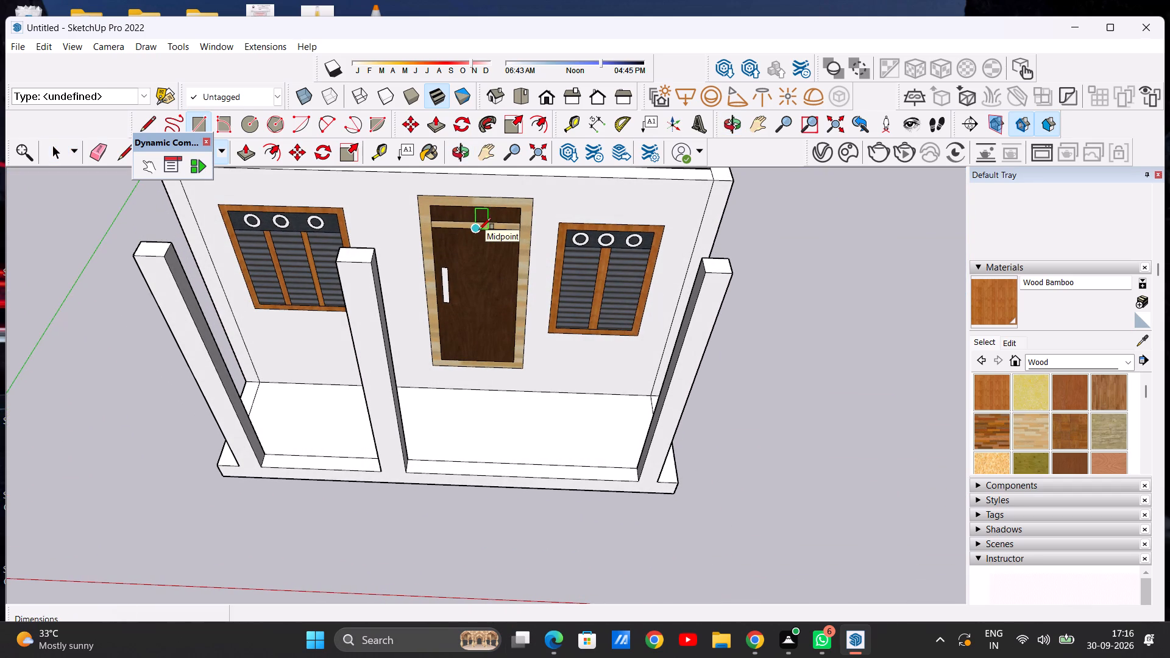
left_click(404, 387)
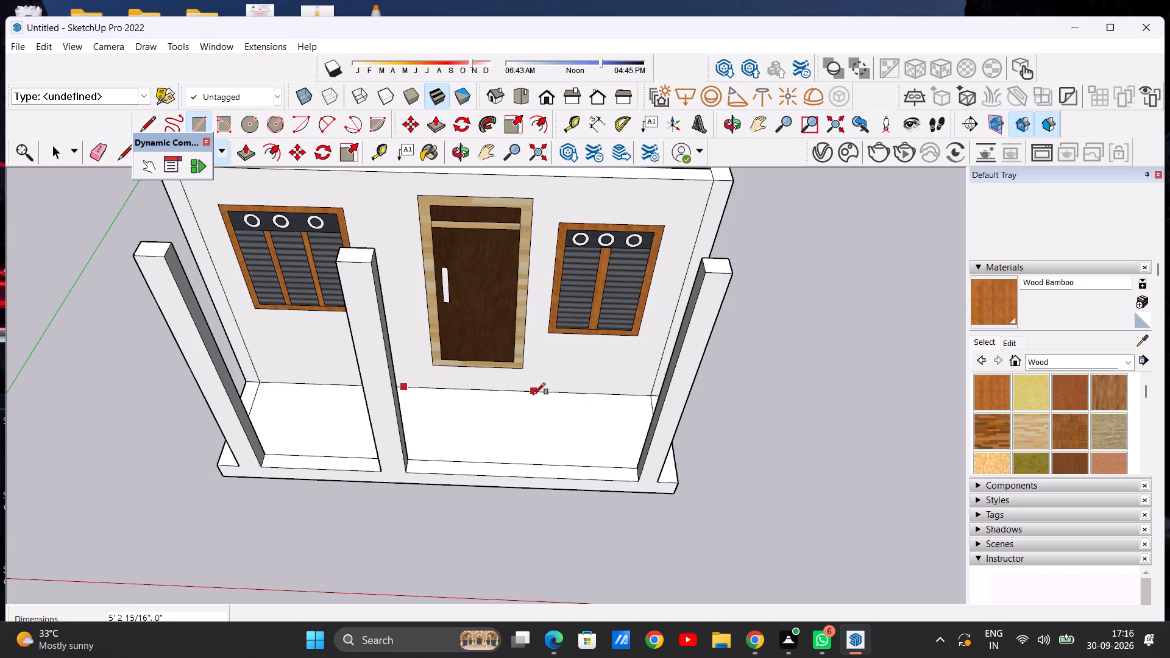
left_click(556, 397)
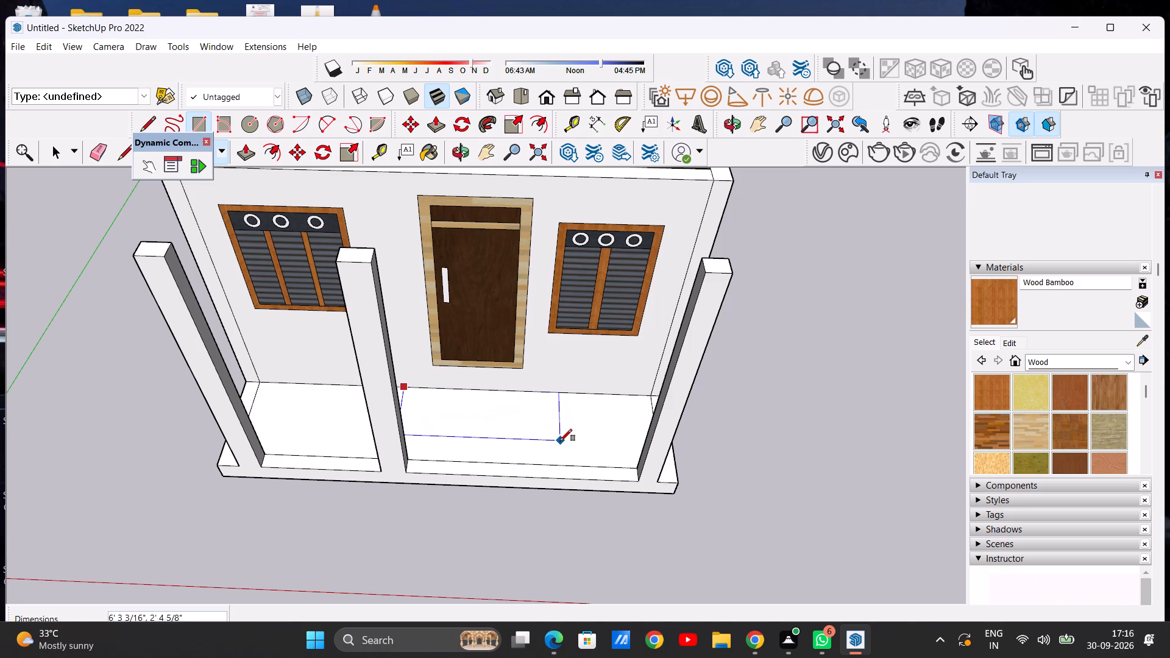
left_click(559, 445)
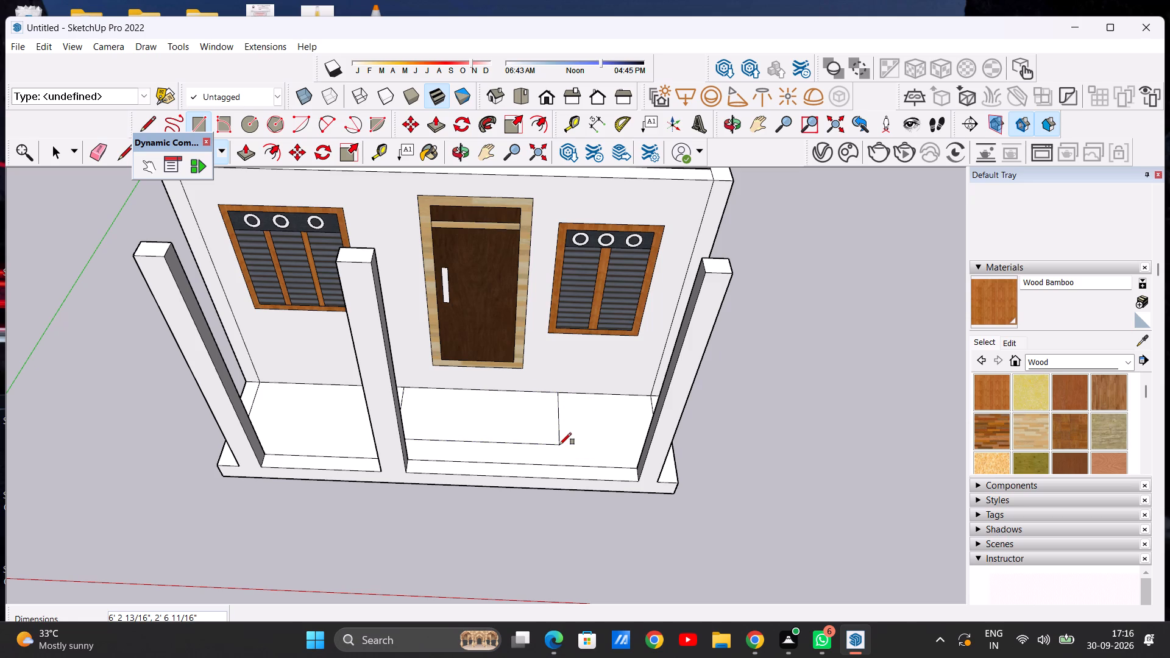
key("space")
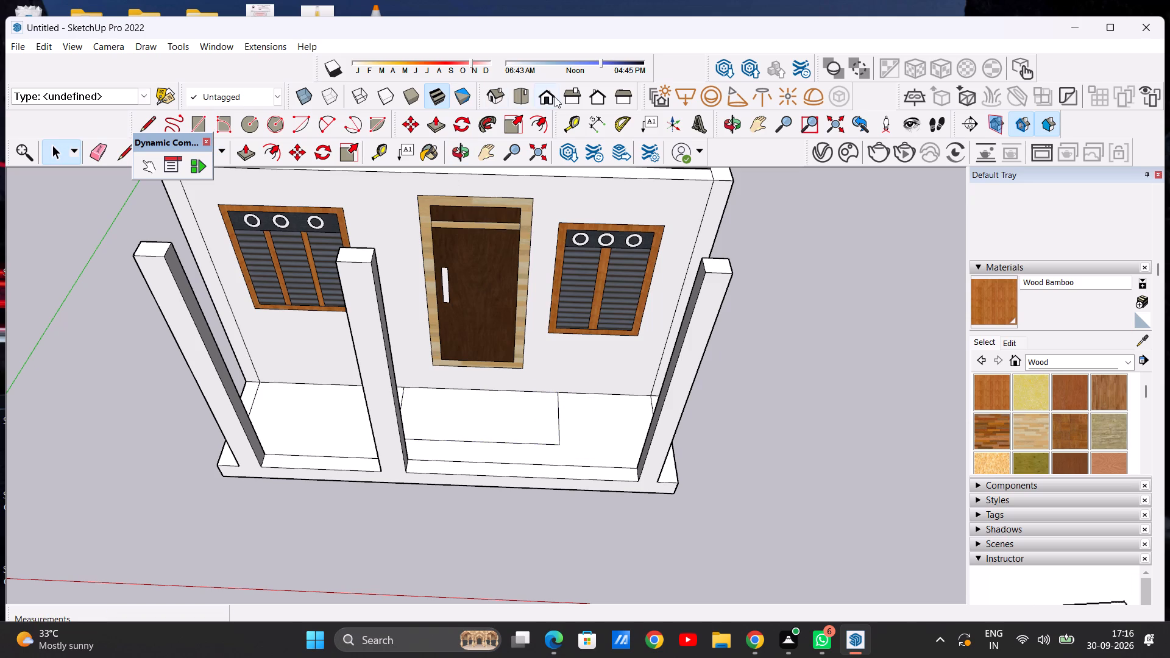
Divide the rectangle below the door into three equal strips with two lines about 6' 2 13/16" long, parallel to the wall.
left_click(522, 97)
scroll(522, 477, "up", 4)
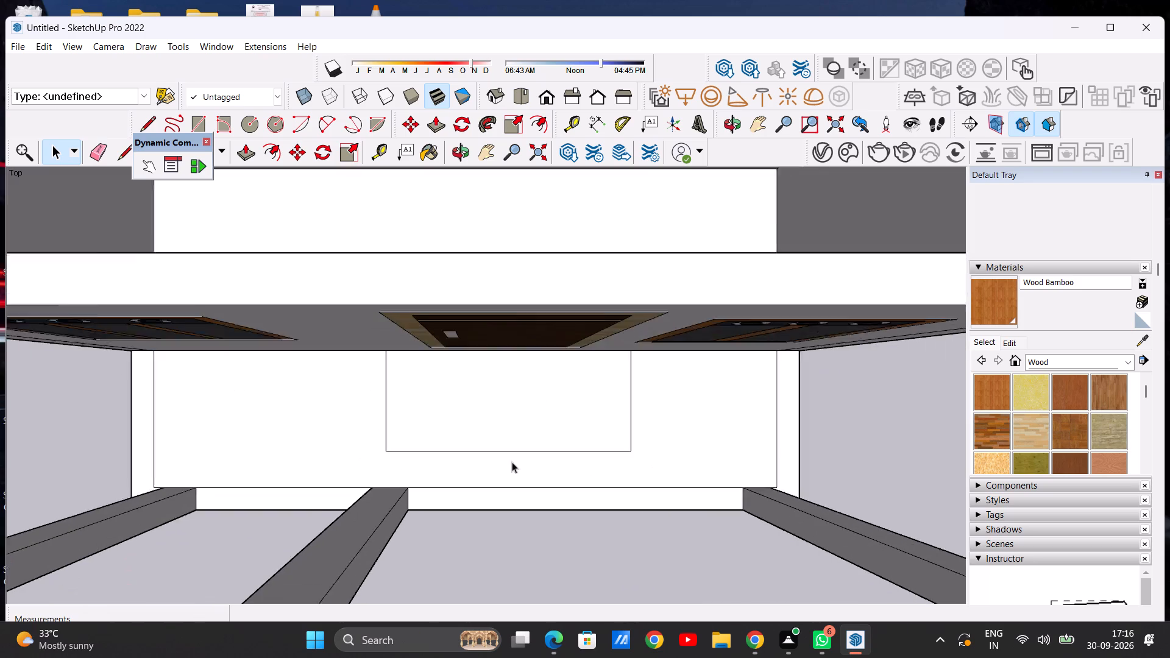
scroll(512, 462, "up", 3)
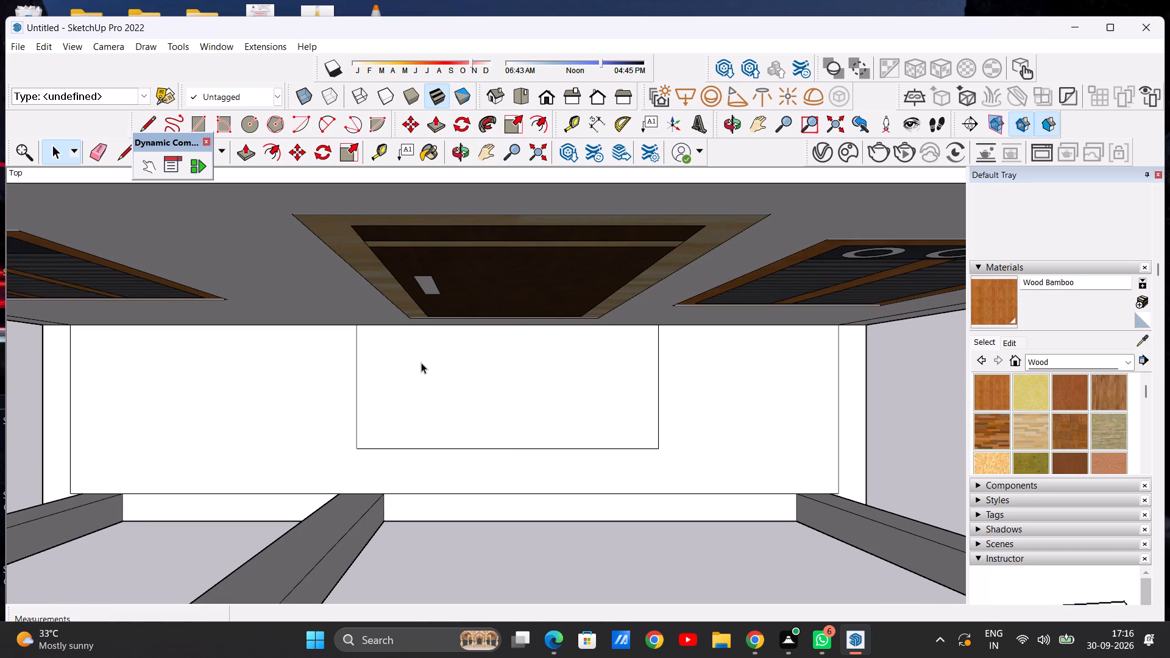
key("l")
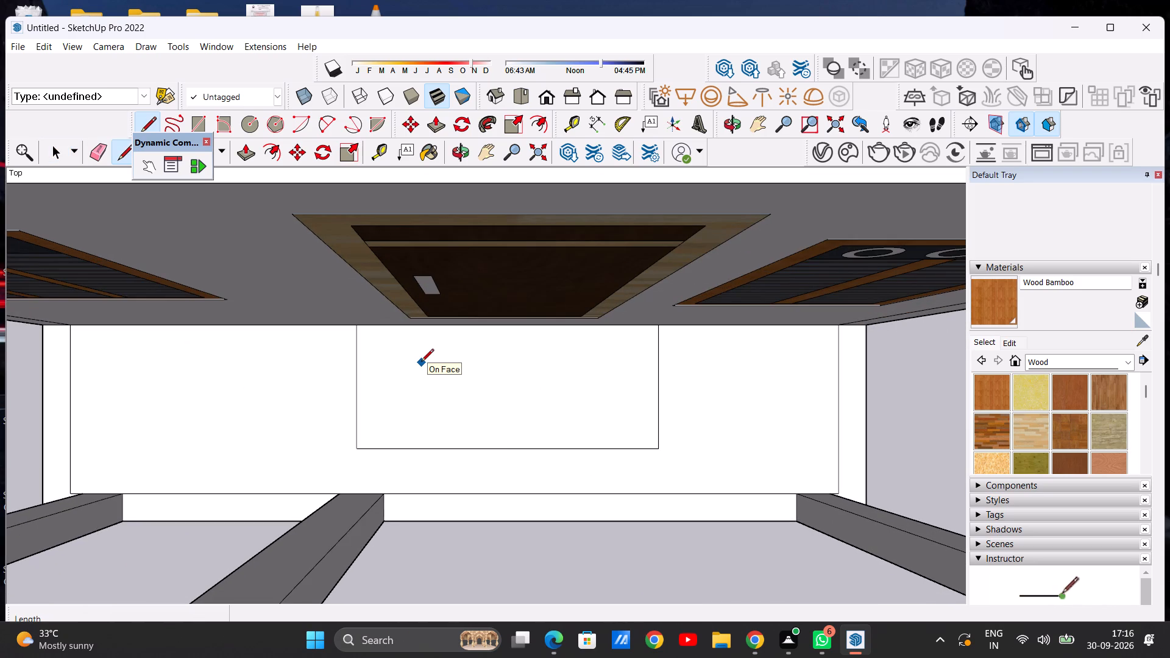
left_click(357, 367)
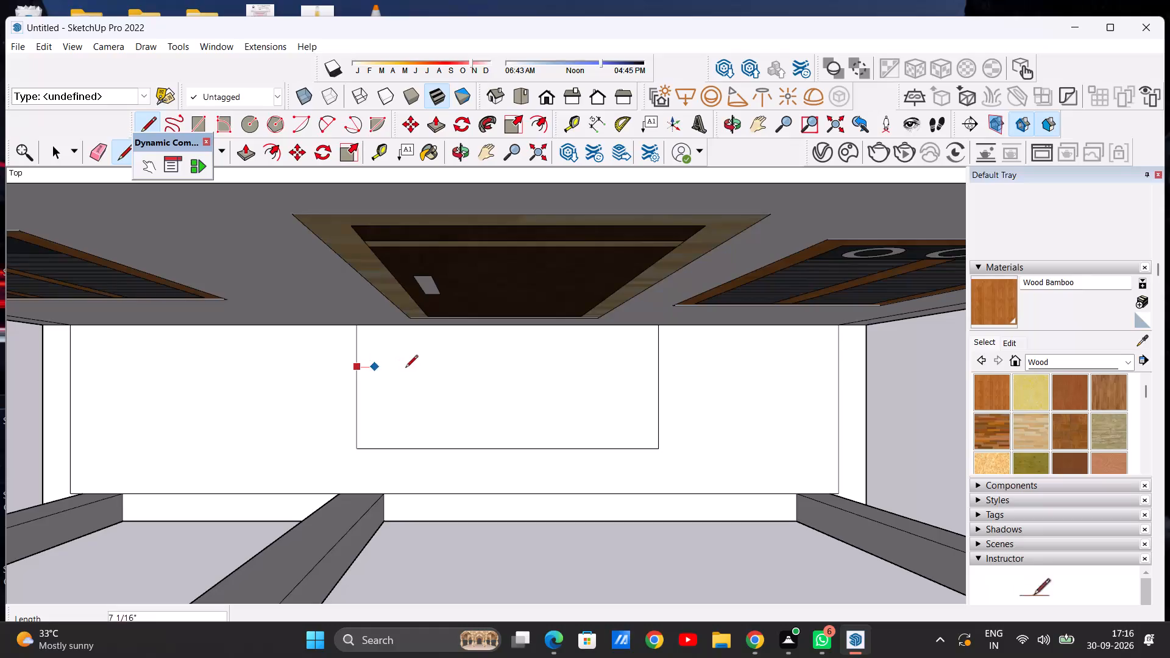
left_click(656, 373)
left_click(359, 405)
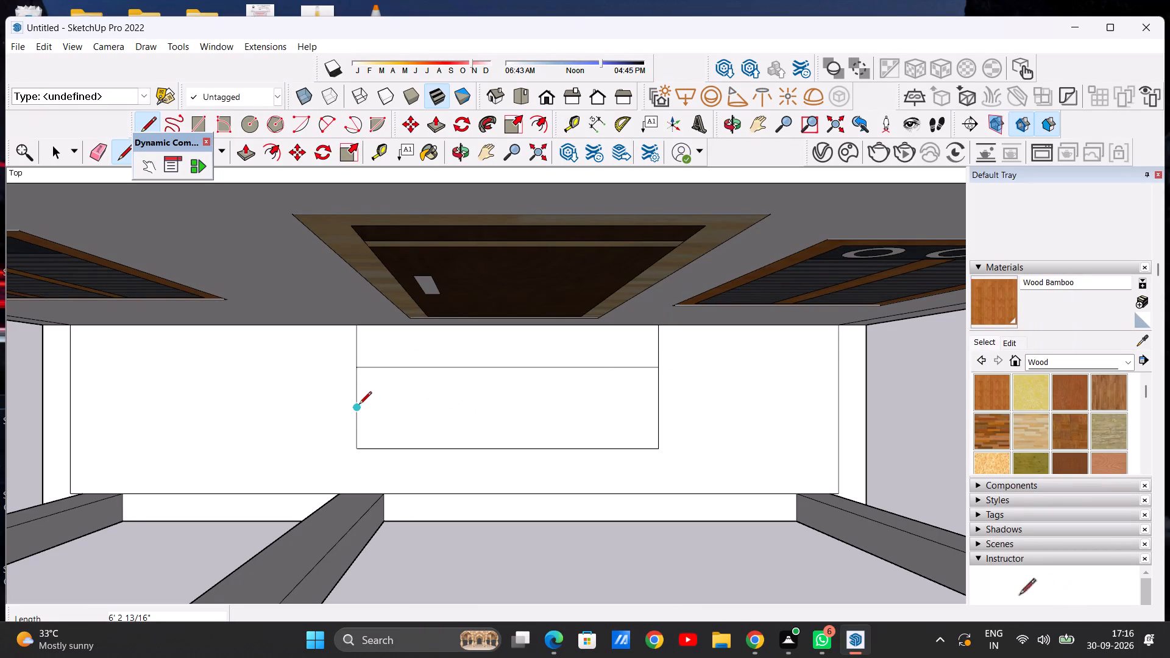
left_click(660, 411)
key("space")
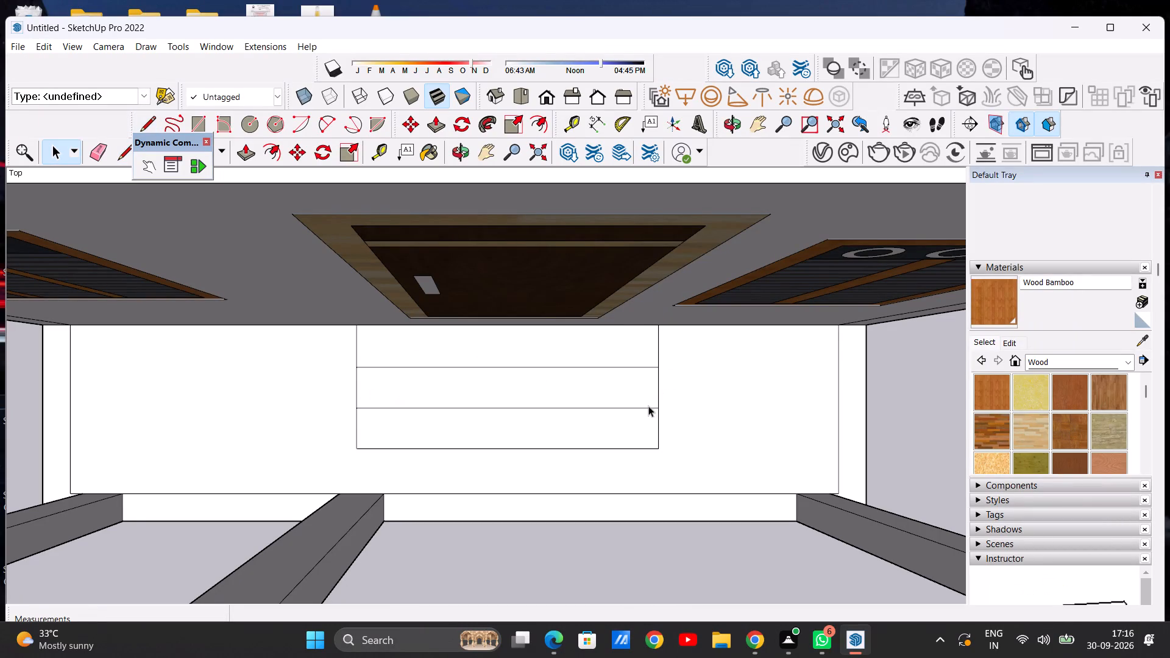
Push/Pull the three strips into steps about 1' 4 3/4" high at the door, 11 3/8" in the middle and 7 7/16" in front.
scroll(445, 391, "down", 5)
middle_click_drag(541, 431, 370, 274)
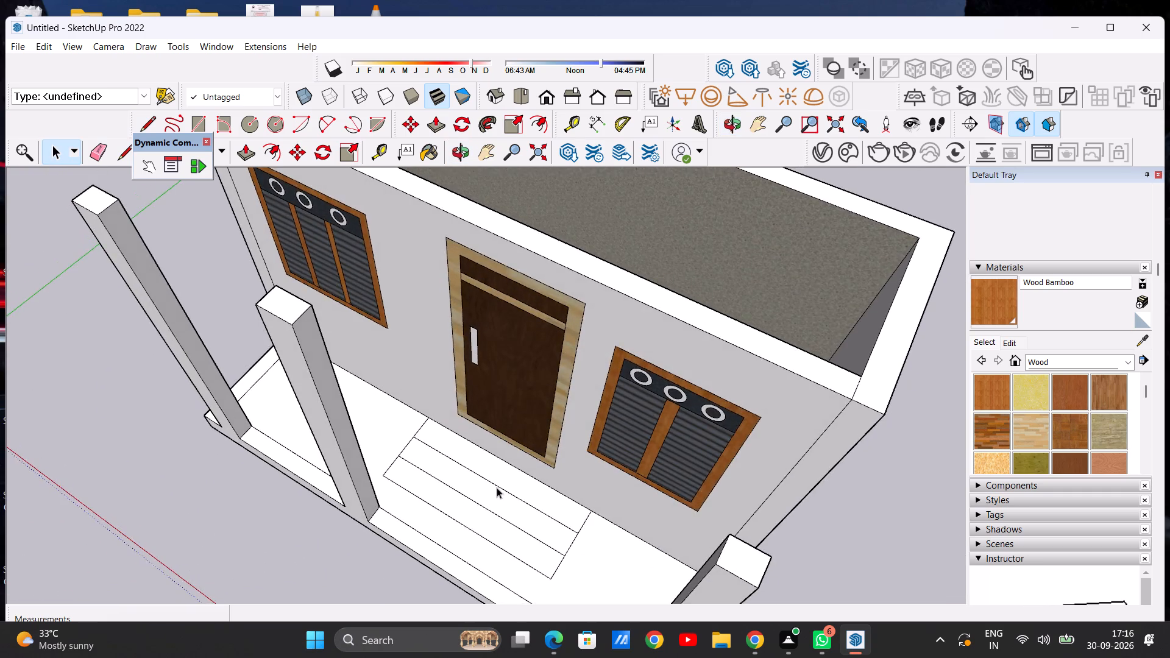
scroll(625, 389, "down", 2)
scroll(604, 500, "up", 3)
scroll(594, 478, "down", 3)
middle_click_drag(608, 538, 550, 486)
scroll(561, 521, "up", 4)
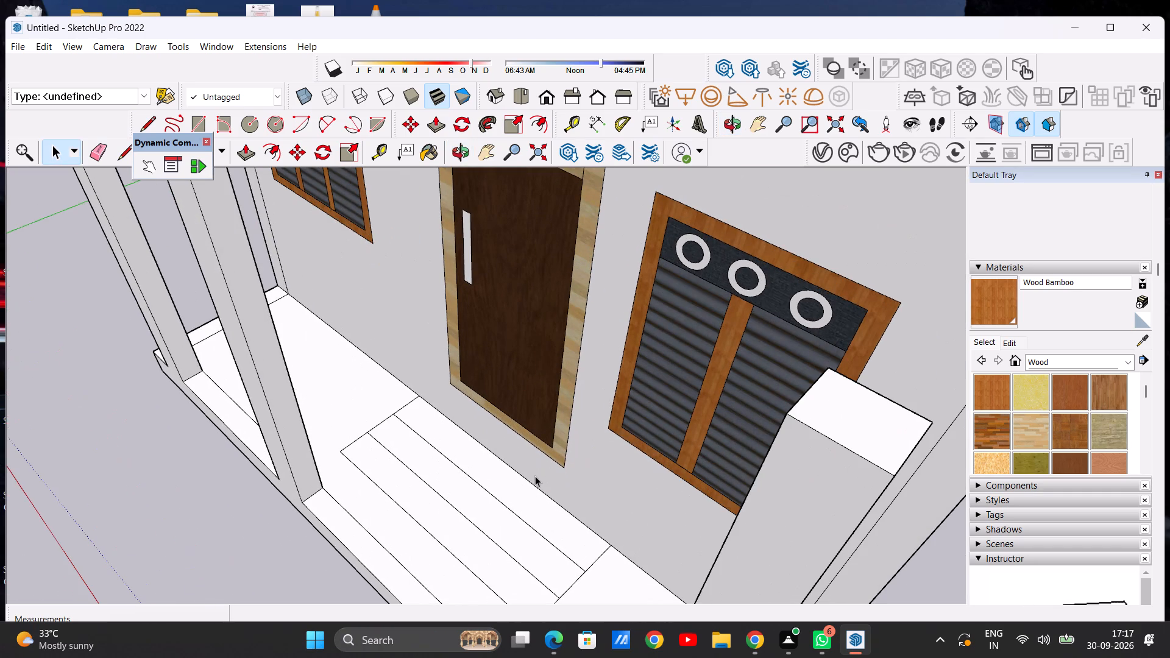
key("p")
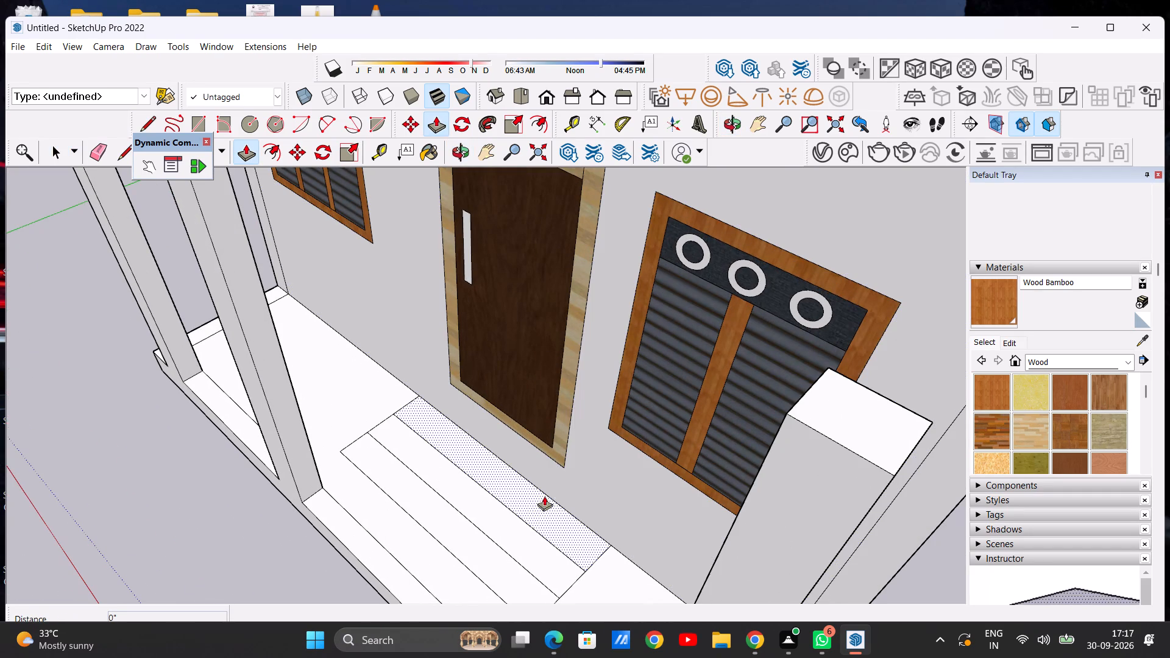
left_click(539, 503)
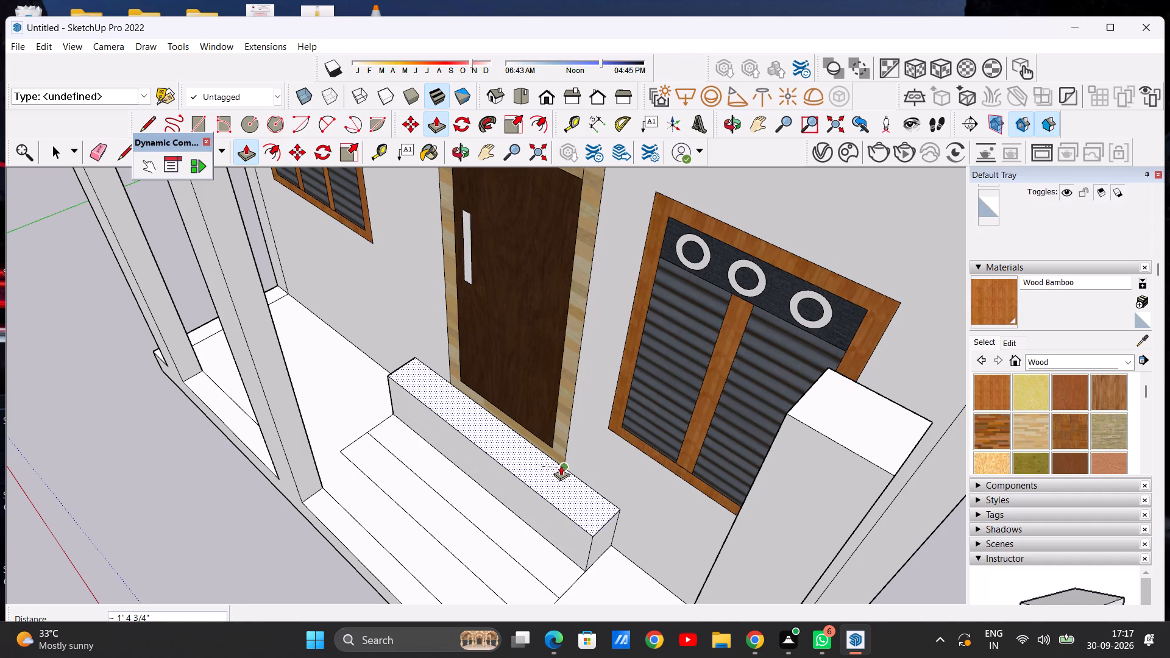
left_click(561, 465)
scroll(530, 462, "down", 5)
middle_click_drag(519, 509, 516, 490)
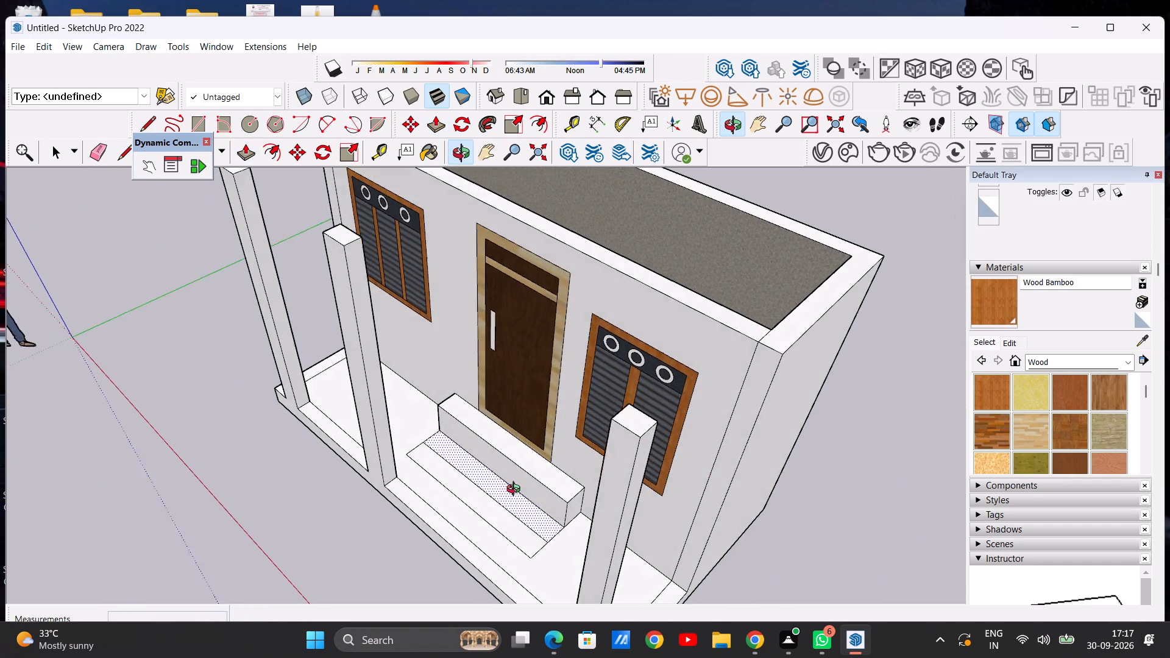
middle_click_drag(516, 490, 516, 490)
scroll(512, 493, "down", 1)
scroll(527, 510, "up", 9)
left_click(527, 510)
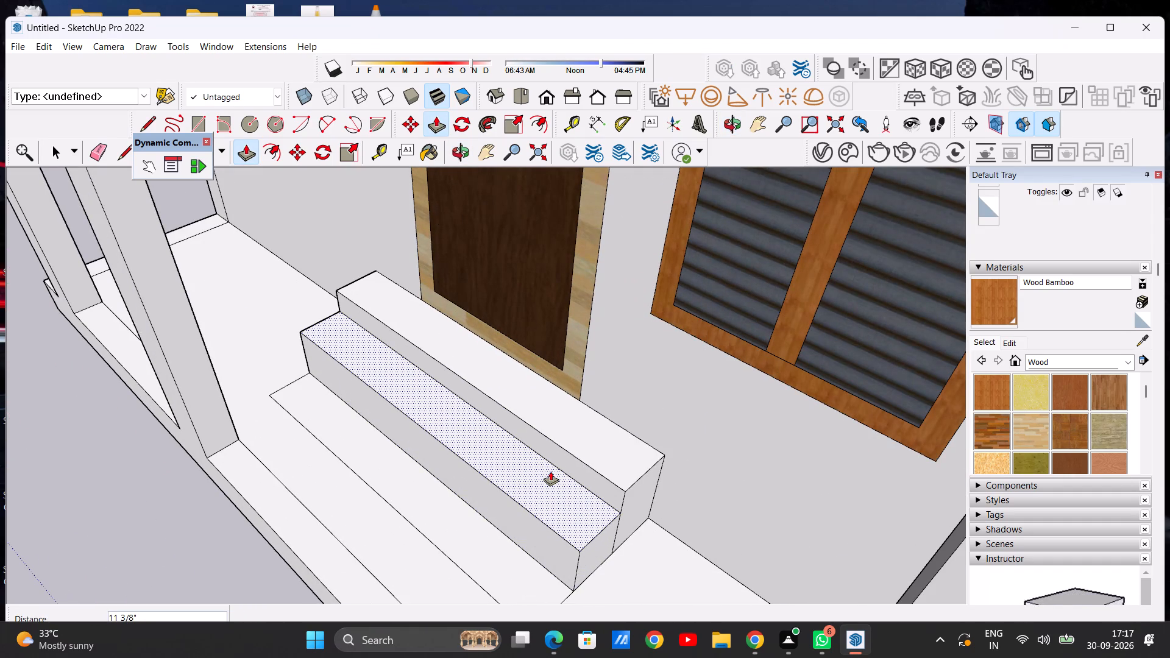
left_click(550, 471)
left_click(469, 532)
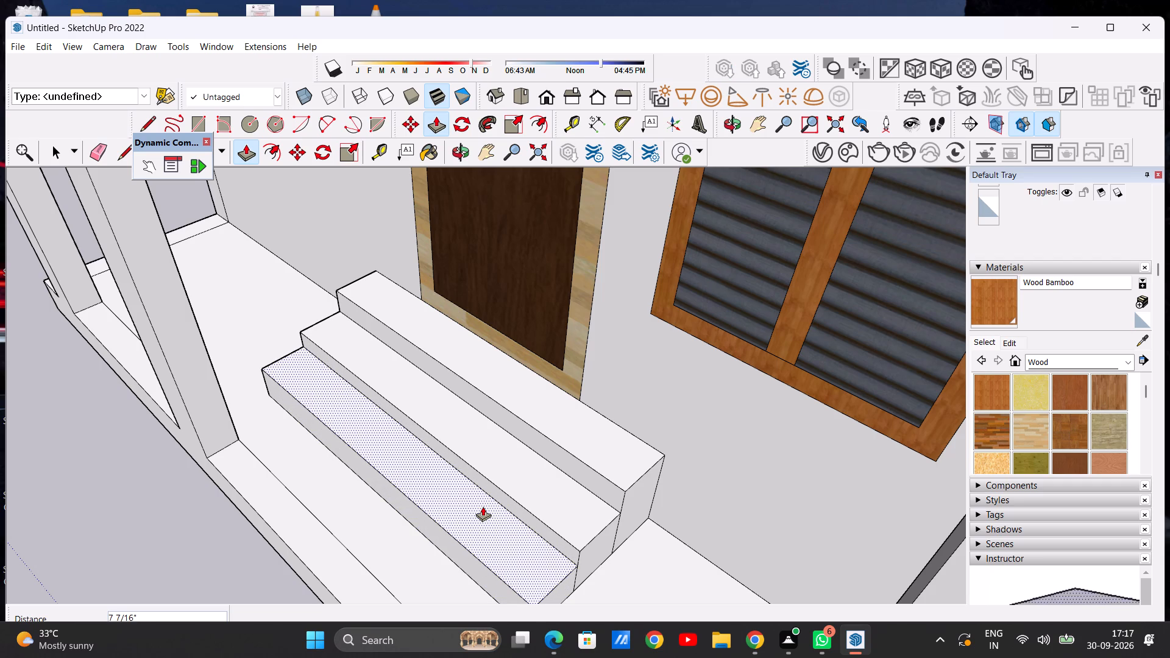
left_click(483, 506)
key("space")
Examine the whole house from the front, sides, back and above, including the new door steps and the porch.
scroll(503, 439, "down", 3)
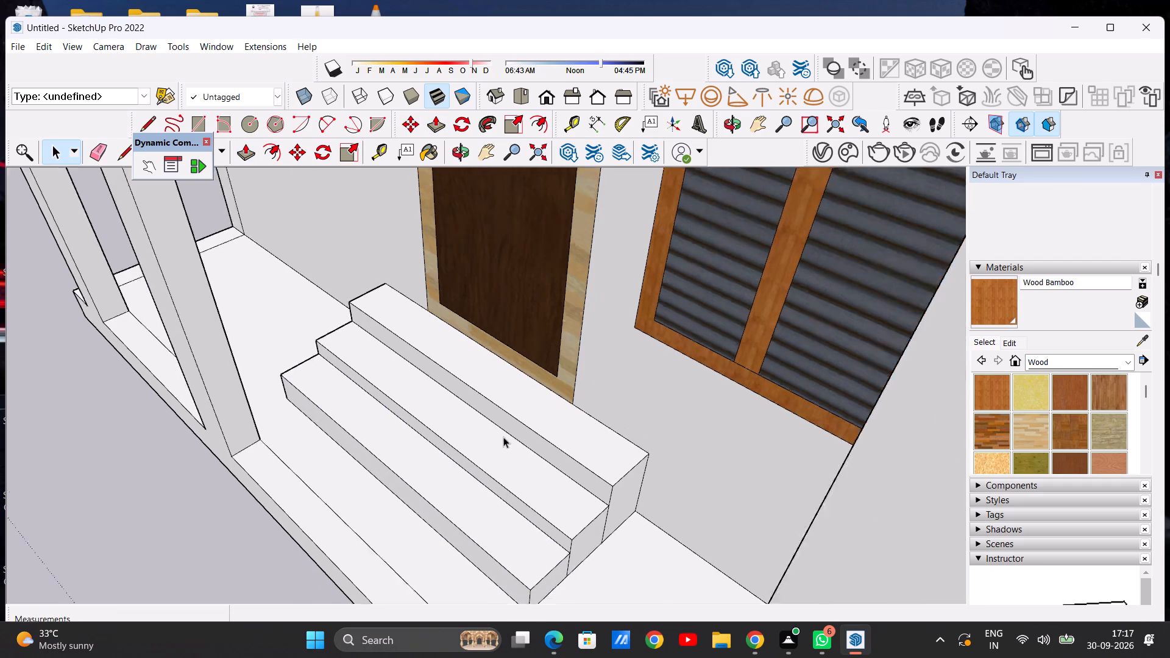
scroll(503, 437, "down", 5)
scroll(518, 409, "up", 1)
scroll(518, 409, "down", 5)
middle_click_drag(455, 442, 651, 294)
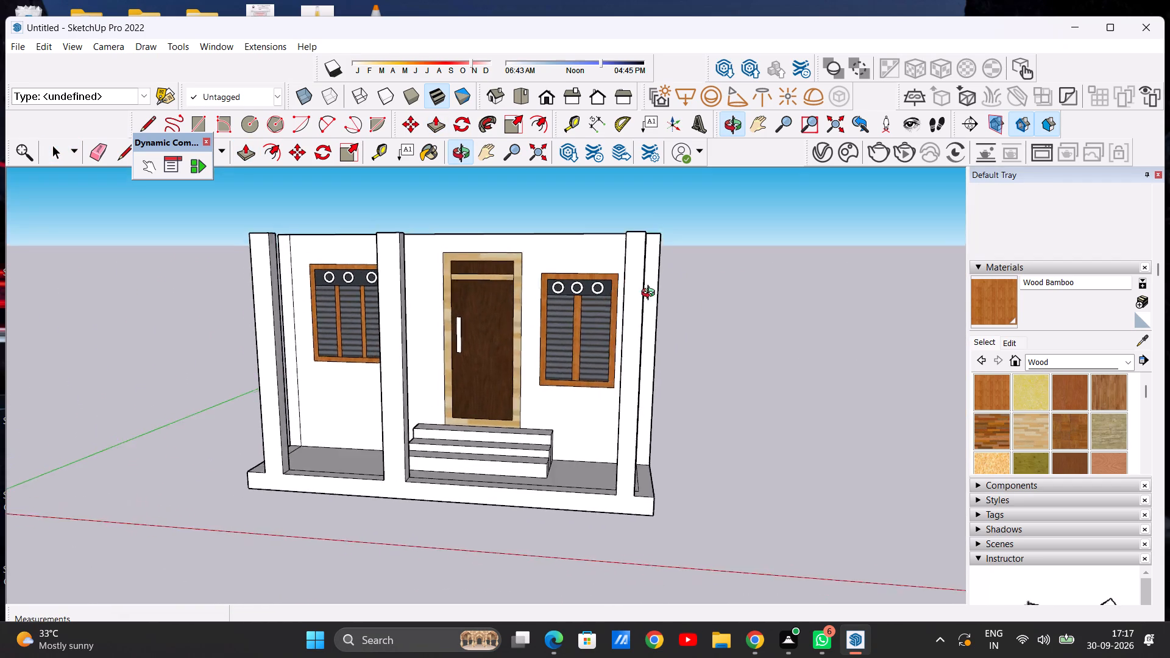
middle_click_drag(651, 294, 601, 300)
scroll(597, 344, "down", 5)
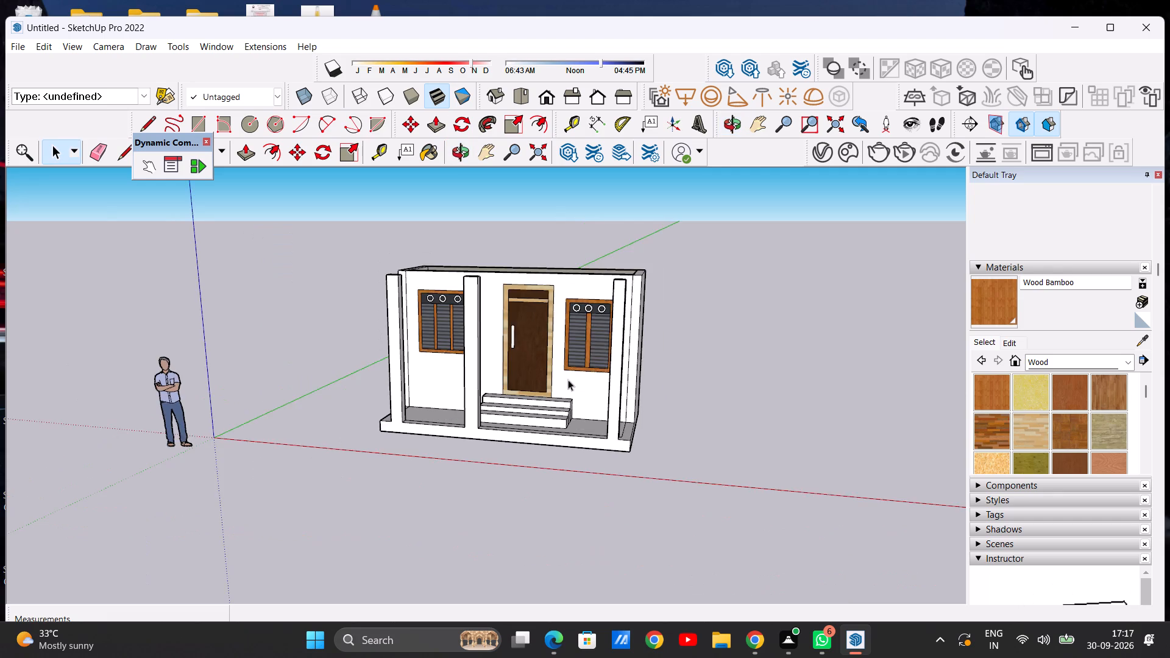
scroll(495, 431, "up", 6)
scroll(568, 354, "down", 5)
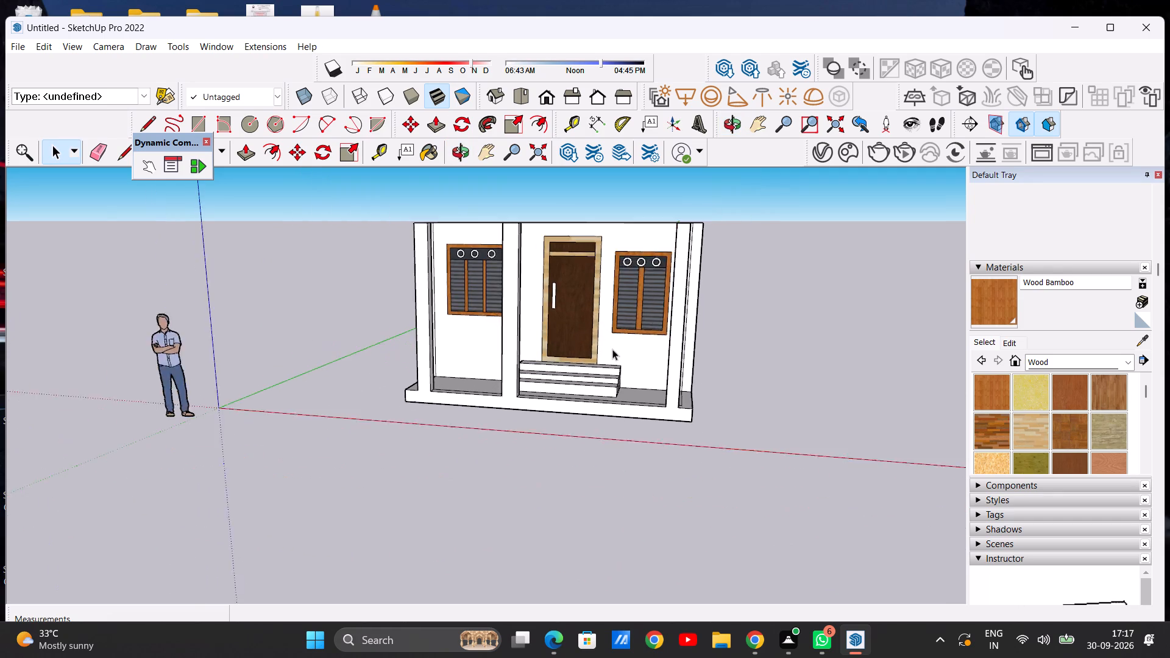
scroll(594, 355, "down", 1)
middle_click_drag(530, 324, 848, 283)
middle_click_drag(756, 298, 832, 330)
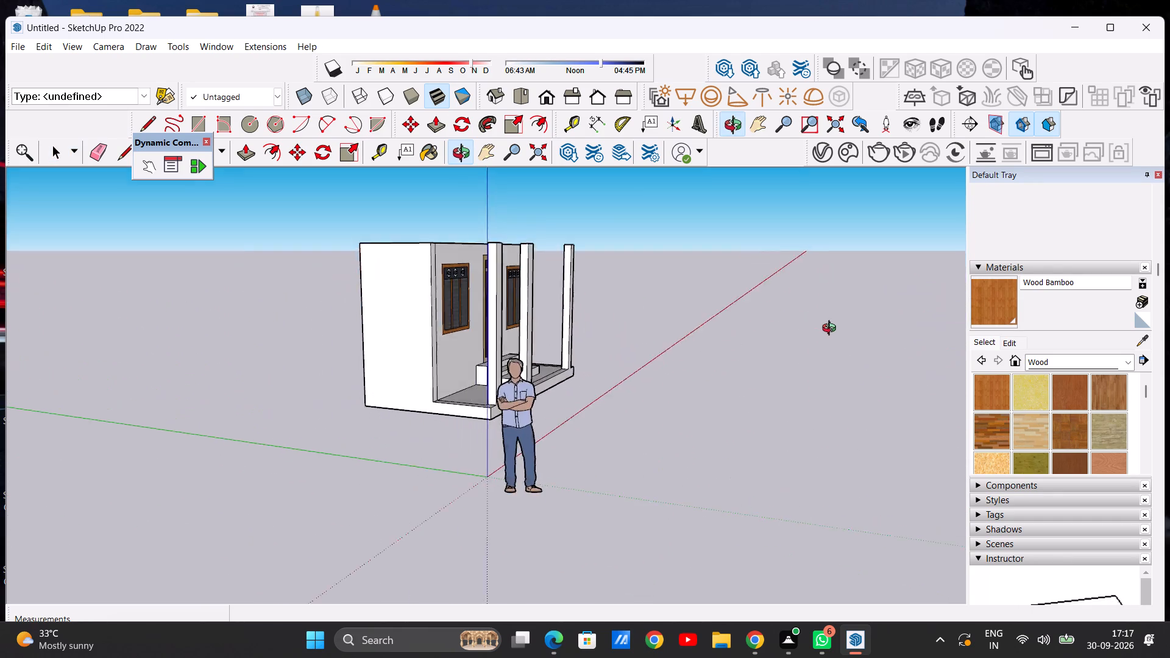
middle_click_drag(832, 330, 420, 338)
middle_click(420, 338)
middle_click_drag(411, 335, 398, 333)
middle_click_drag(464, 340, 445, 340)
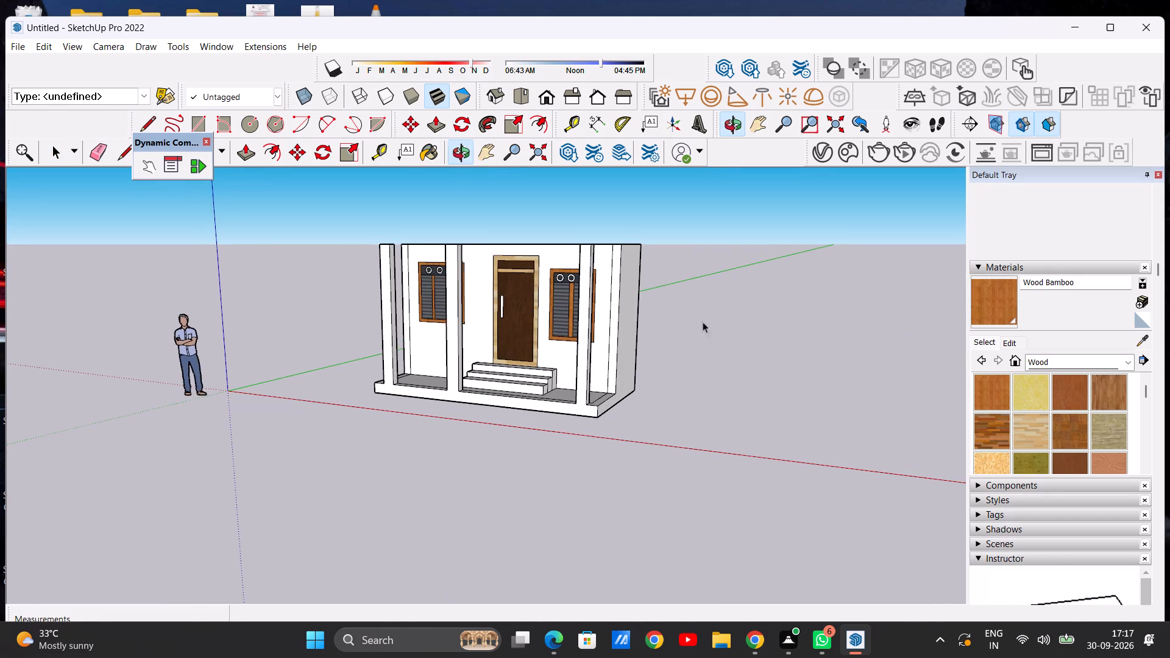
middle_click_drag(736, 323, 427, 337)
middle_click_drag(720, 334, 406, 361)
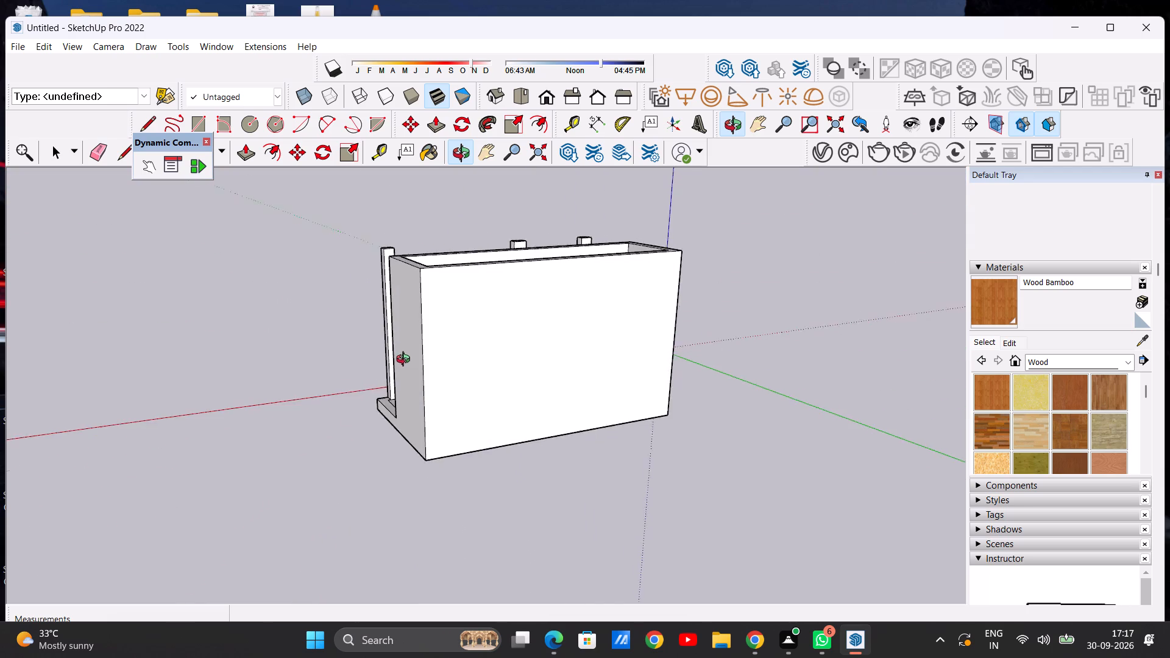
middle_click_drag(406, 361, 887, 449)
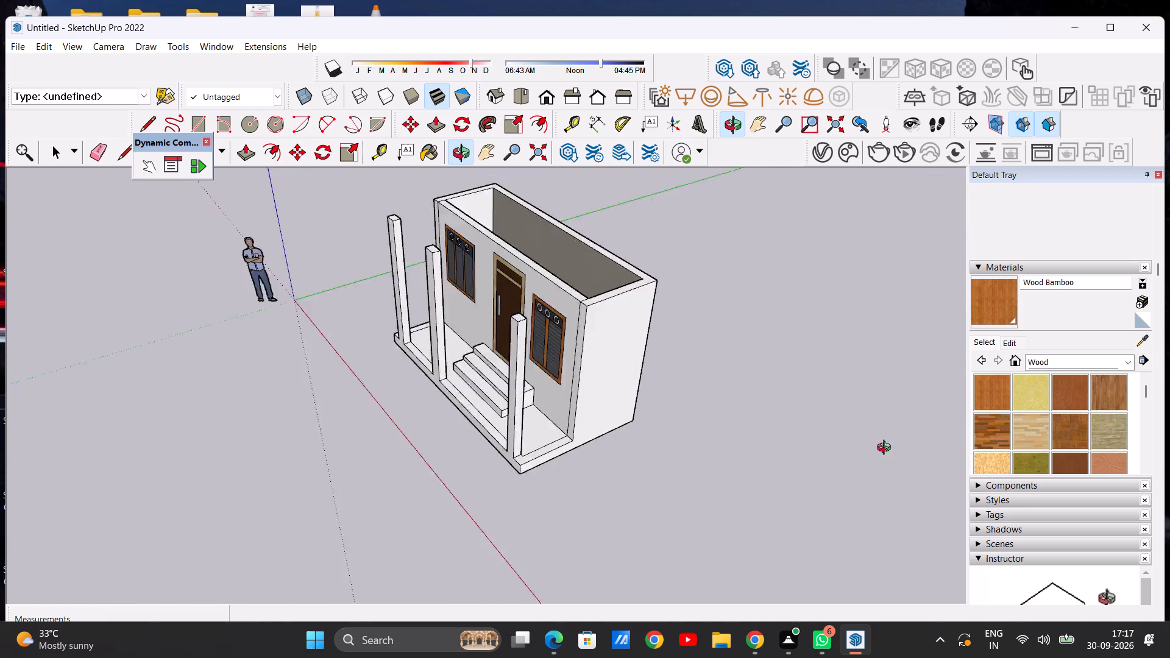
middle_click_drag(887, 449, 931, 416)
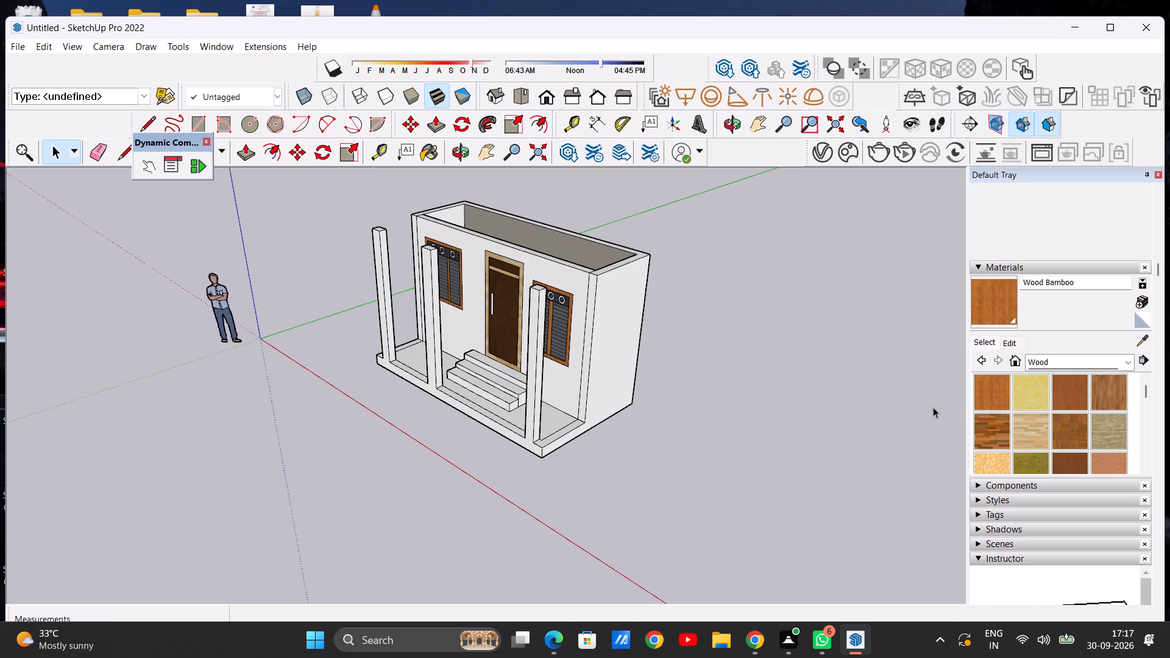
scroll(654, 453, "down", 7)
scroll(445, 380, "up", 7)
middle_click_drag(450, 386, 618, 344)
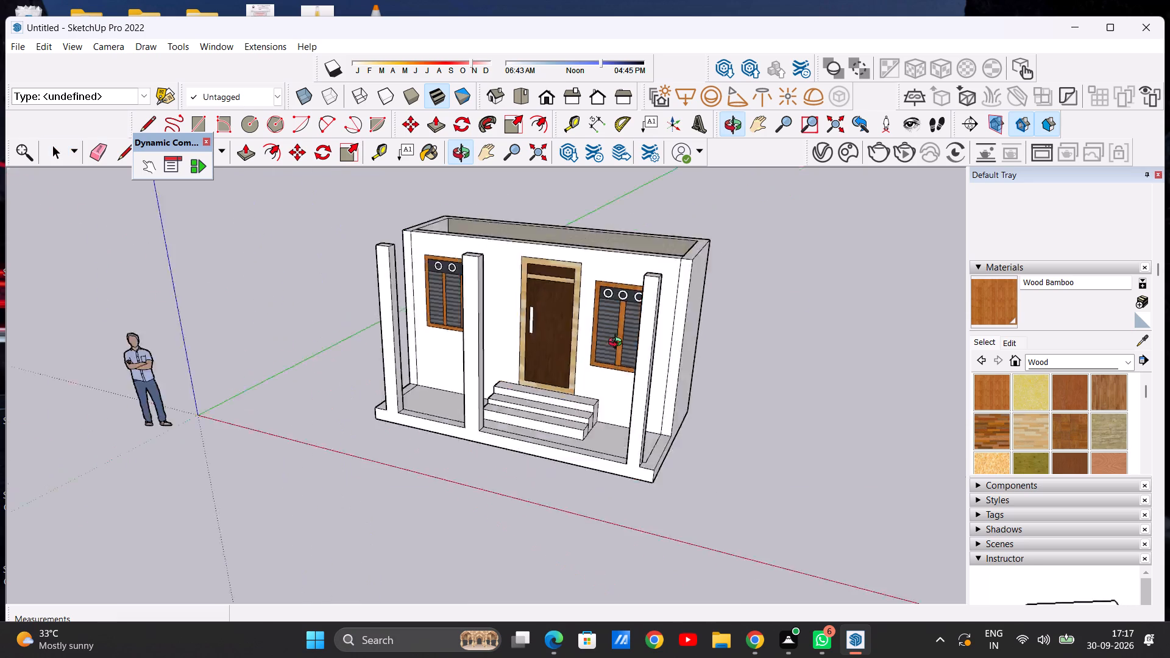
middle_click_drag(618, 344, 655, 278)
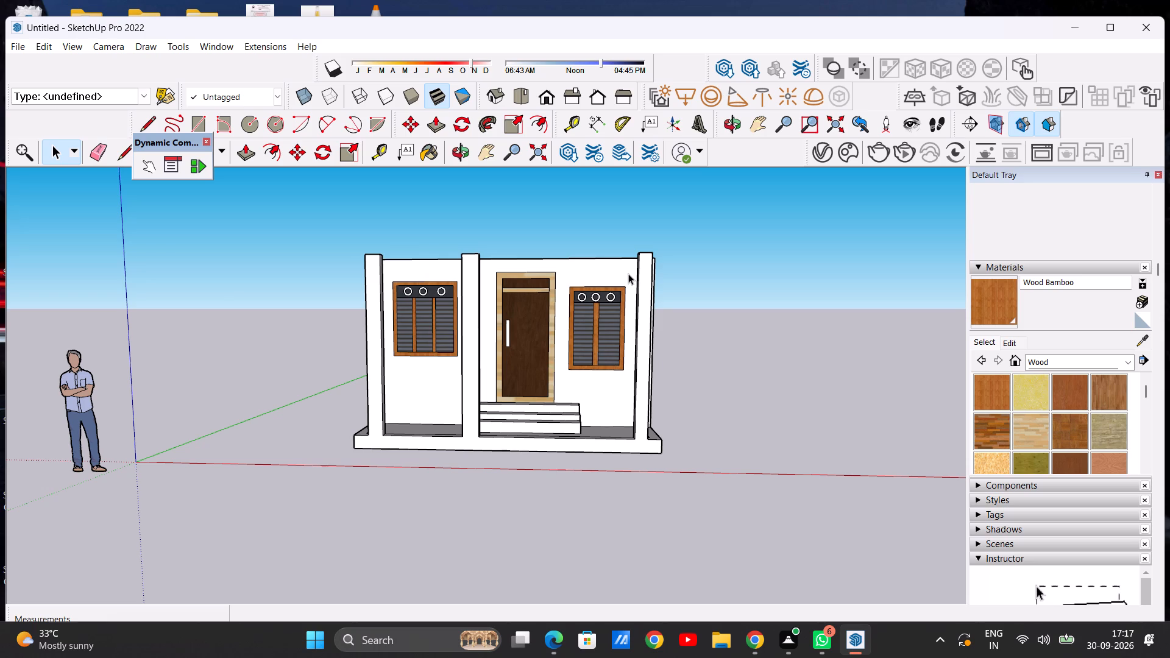
scroll(628, 274, "down", 2)
scroll(511, 265, "up", 3)
middle_click_drag(542, 437, 529, 584)
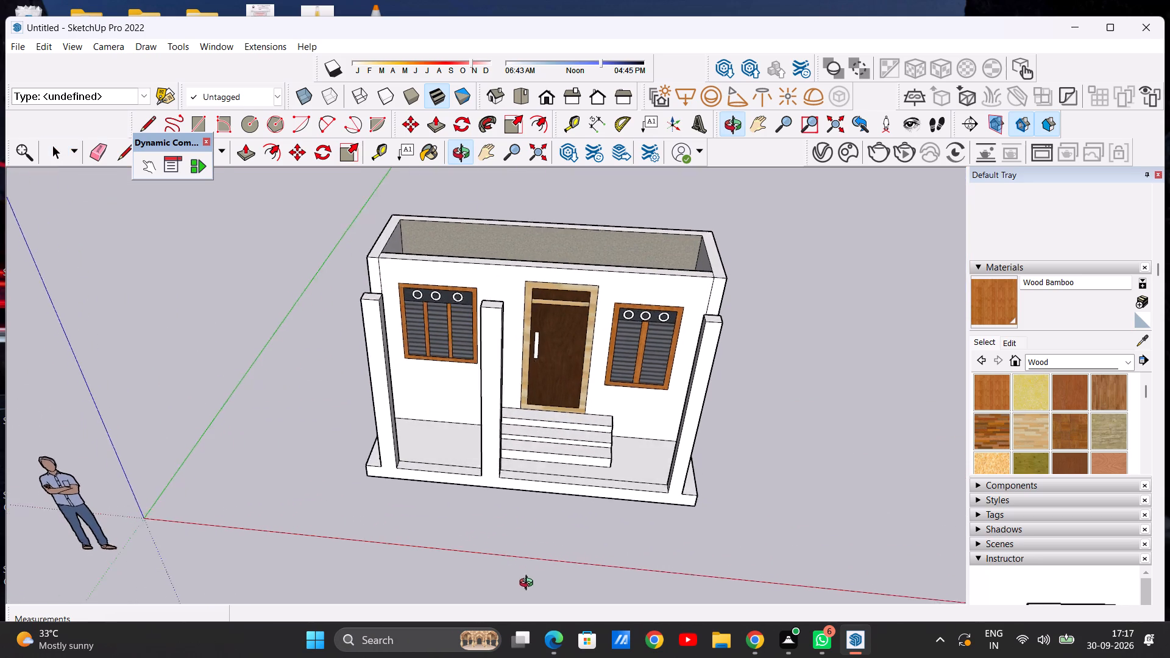
middle_click_drag(529, 584, 535, 590)
middle_click_drag(792, 531, 500, 508)
scroll(464, 450, "down", 6)
middle_click_drag(566, 527, 762, 511)
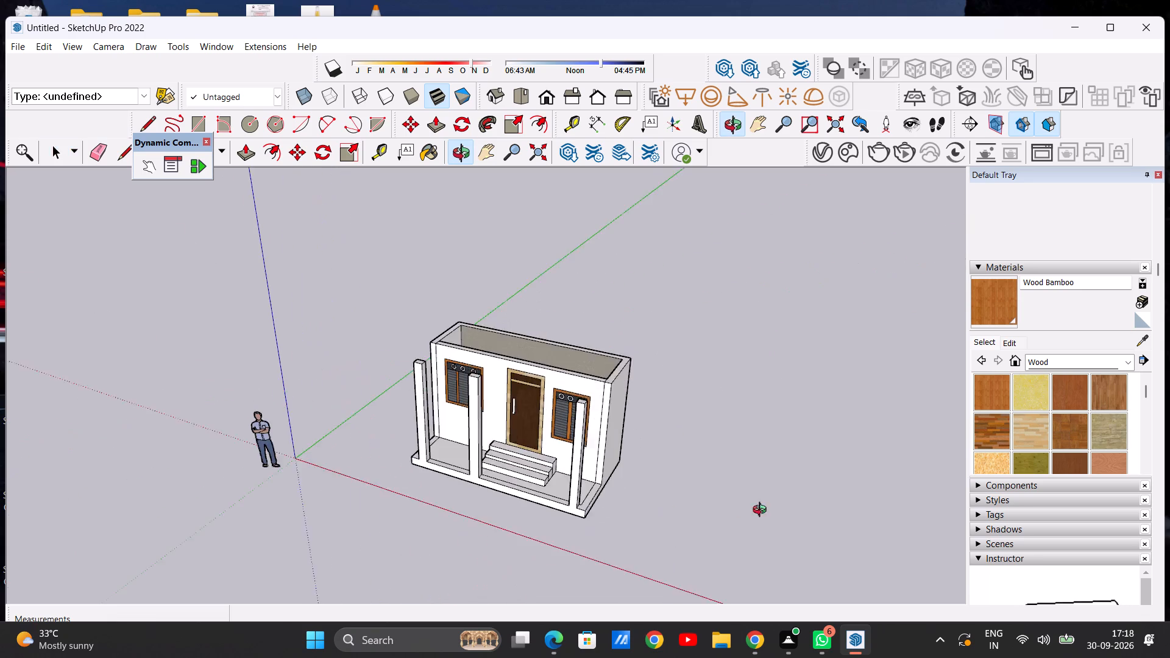
middle_click_drag(762, 511, 830, 428)
middle_click_drag(424, 492, 681, 482)
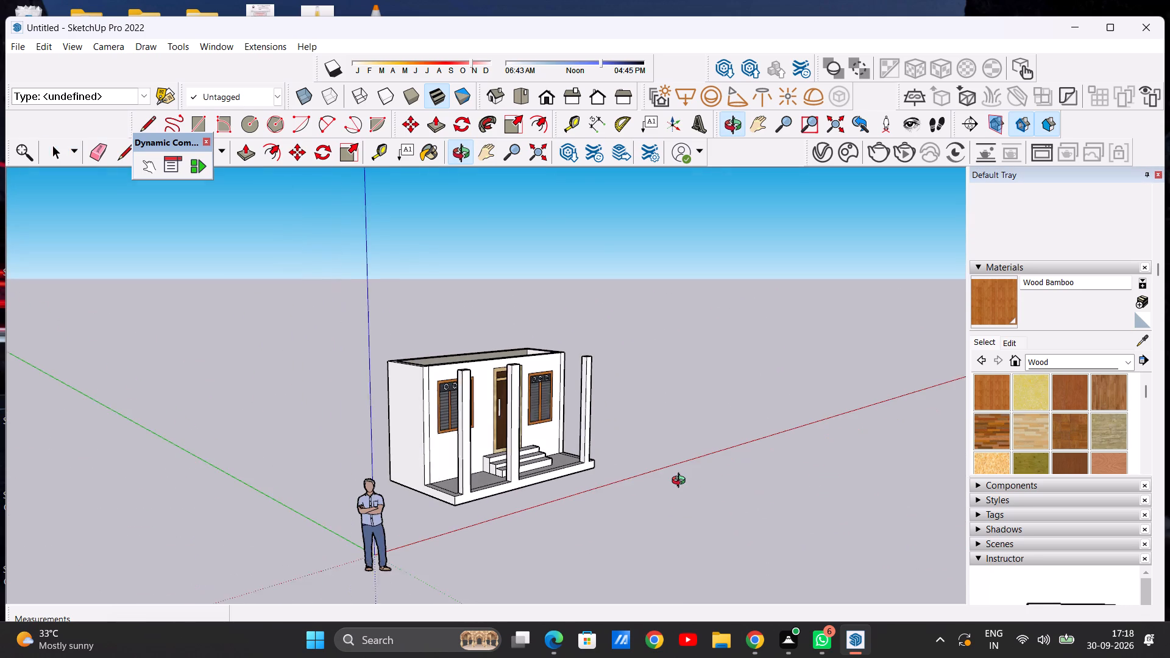
middle_click_drag(681, 482, 675, 486)
middle_click_drag(409, 484, 420, 491)
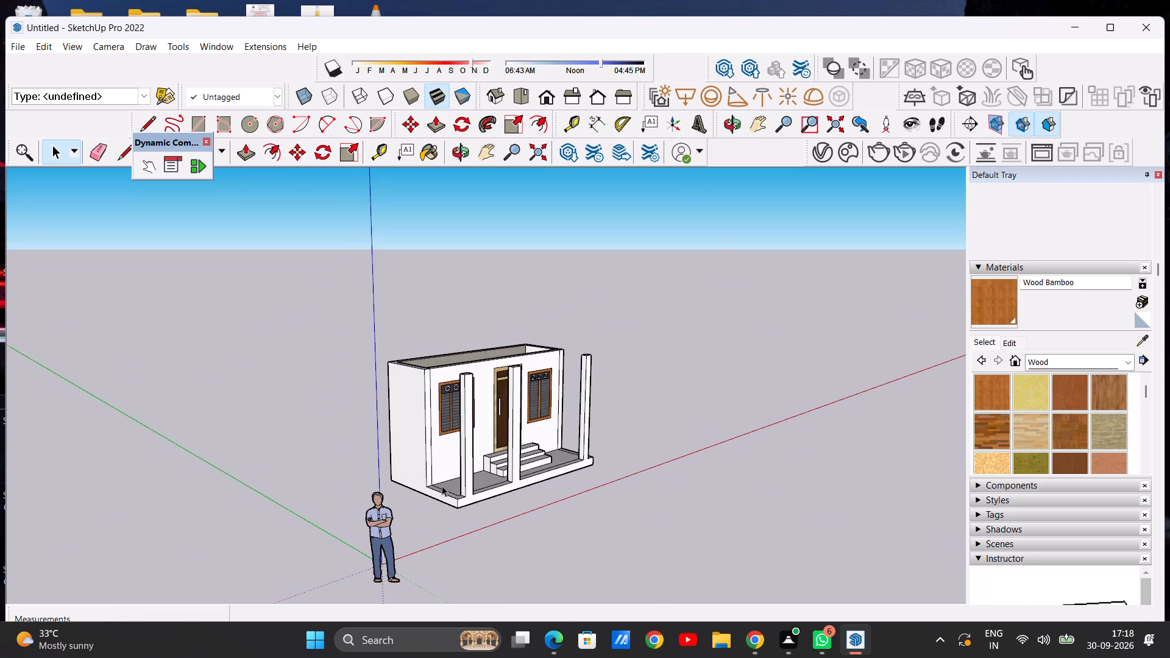
Push/Pull the porch's end border strip on the three-panel window side up about 4' 7/8" between the house wall and corner post.
scroll(442, 486, "up", 7)
middle_click_drag(444, 509, 424, 550)
scroll(464, 517, "up", 5)
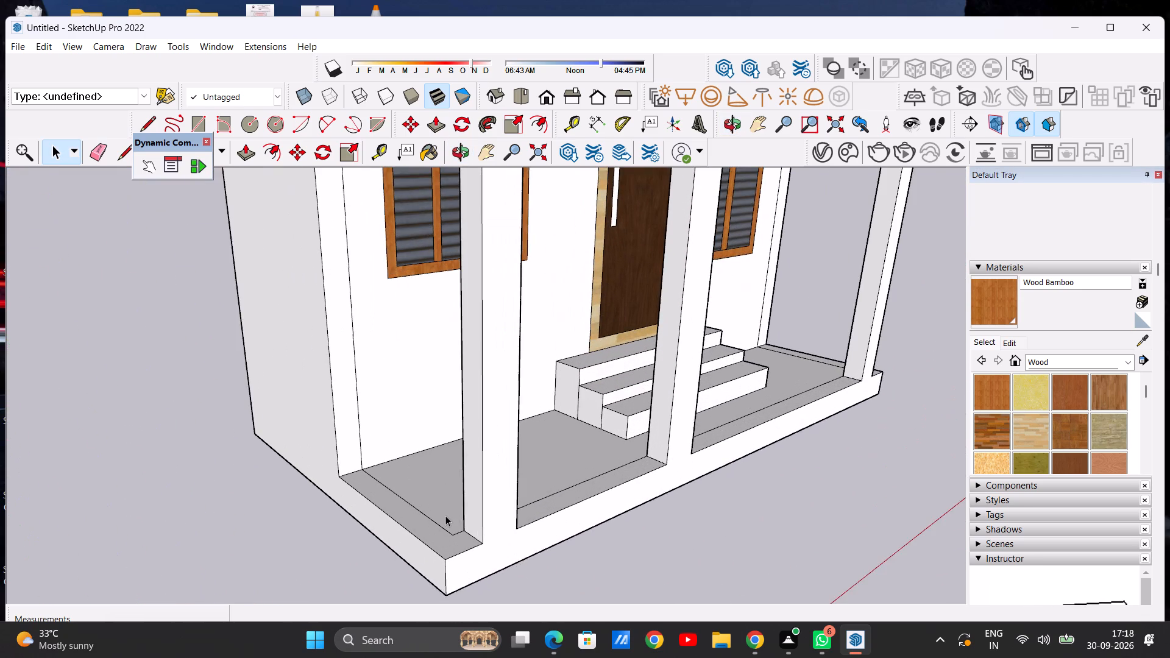
scroll(445, 515, "up", 3)
scroll(413, 495, "down", 4)
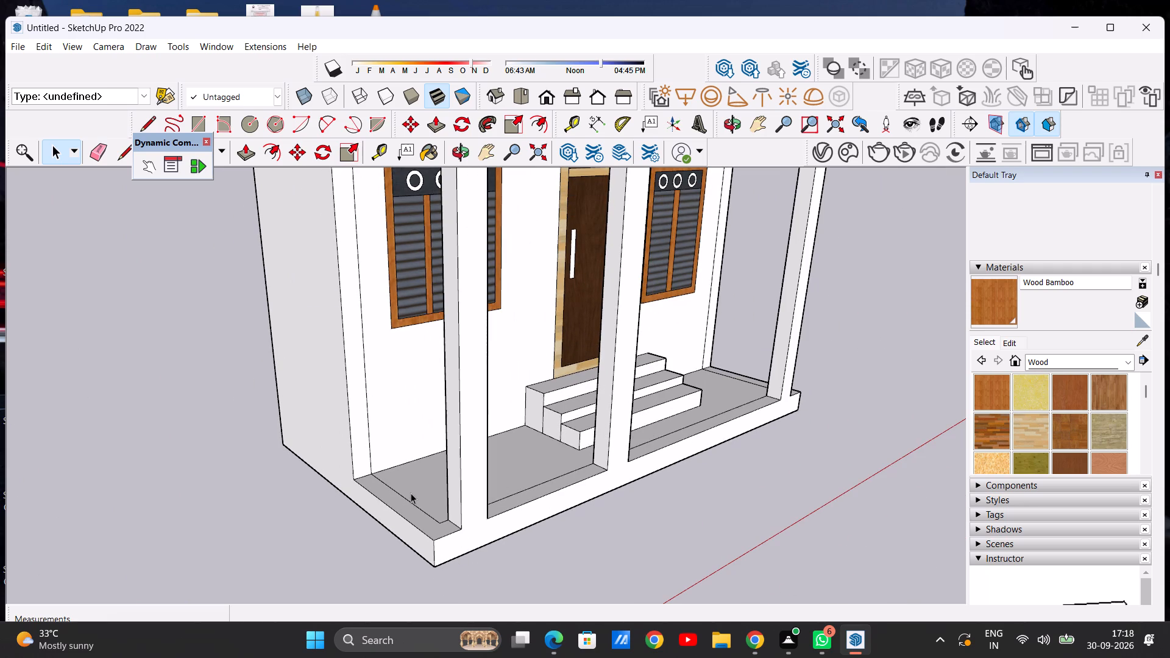
left_click(241, 154)
scroll(443, 523, "up", 5)
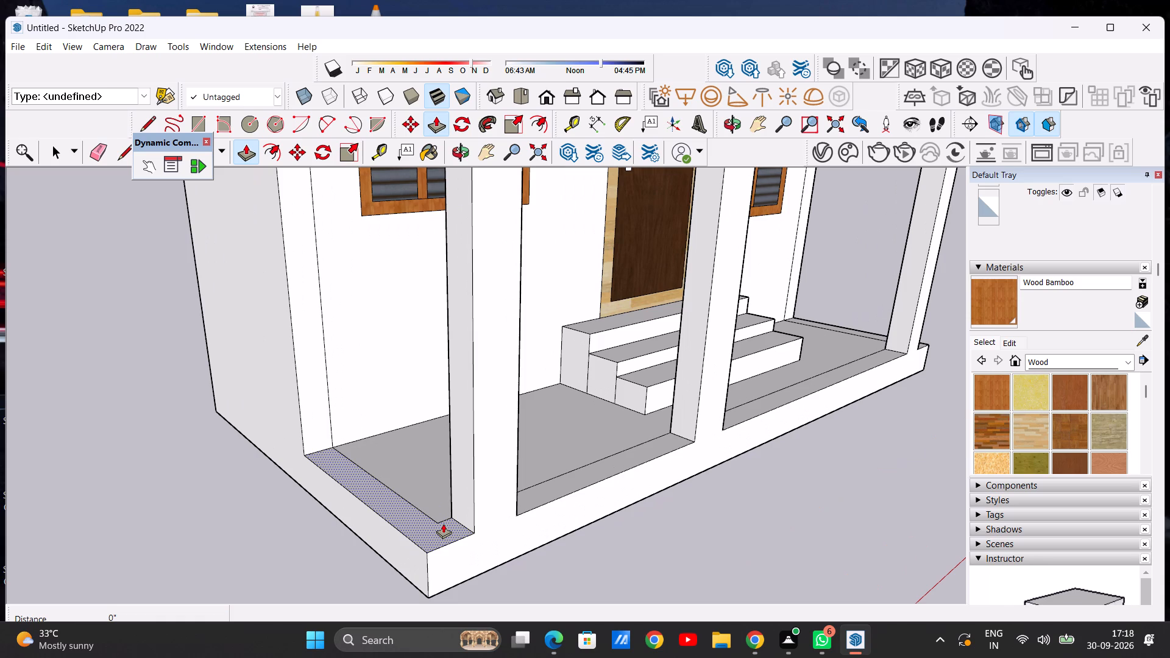
left_click(443, 523)
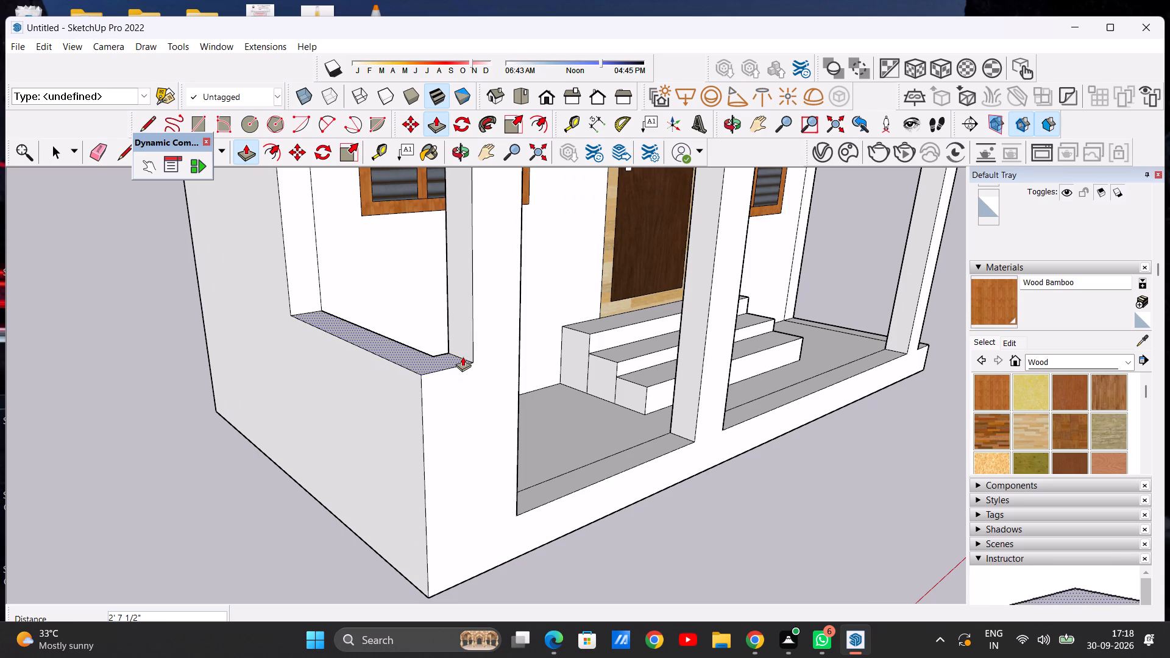
scroll(458, 331, "down", 7)
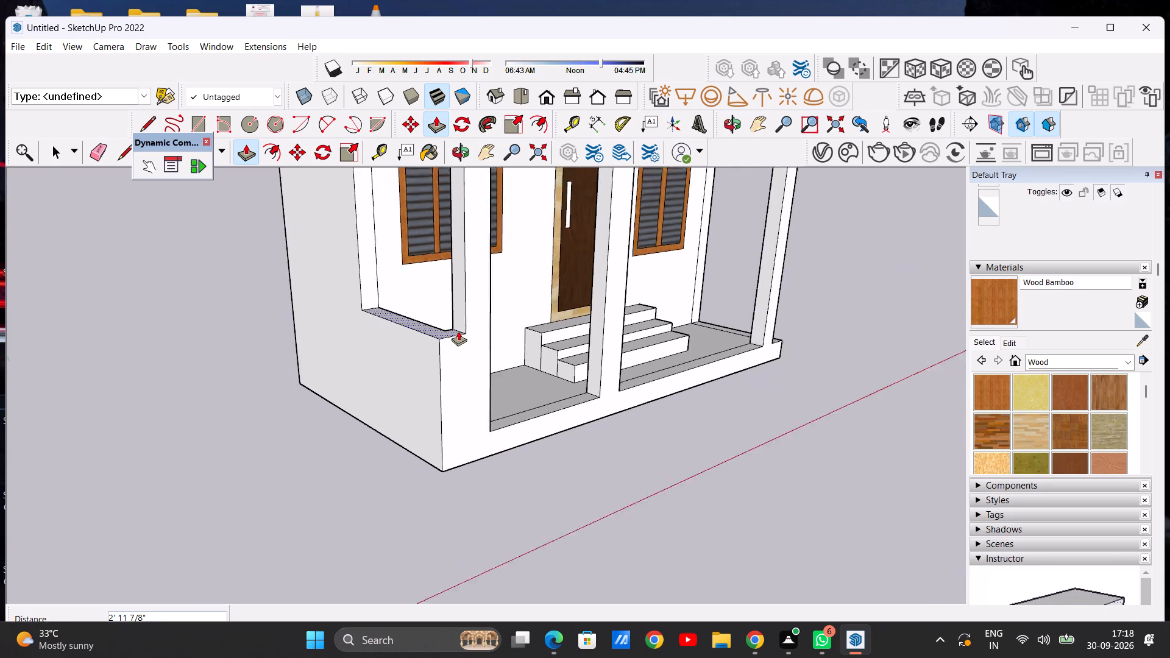
scroll(458, 331, "down", 5)
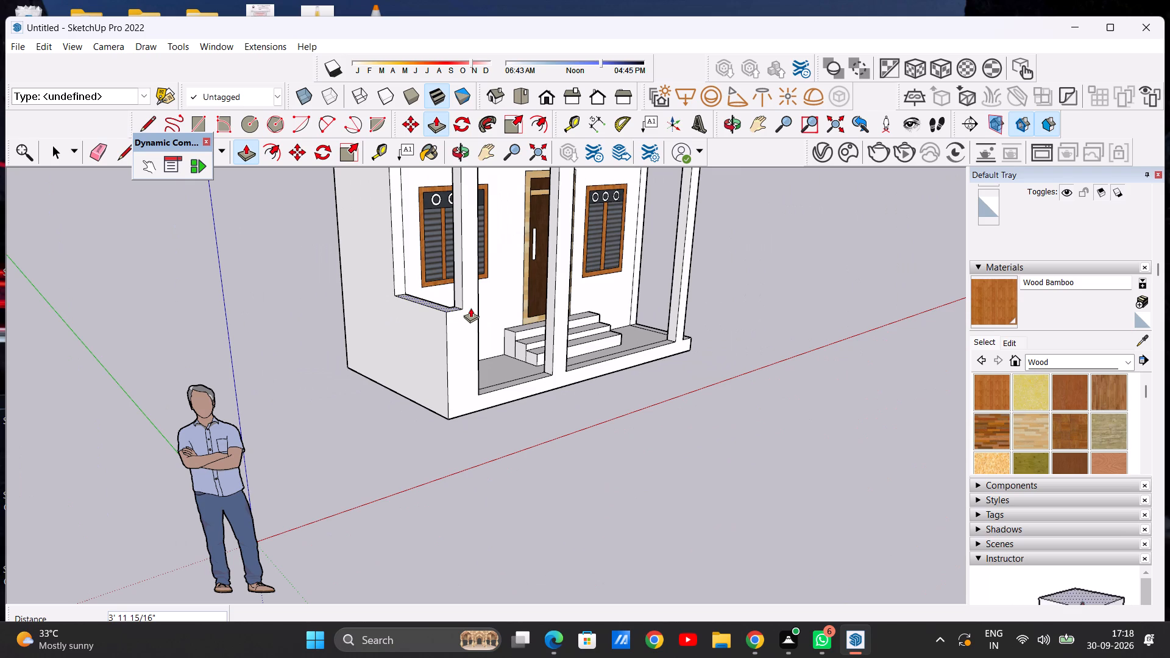
left_click(470, 306)
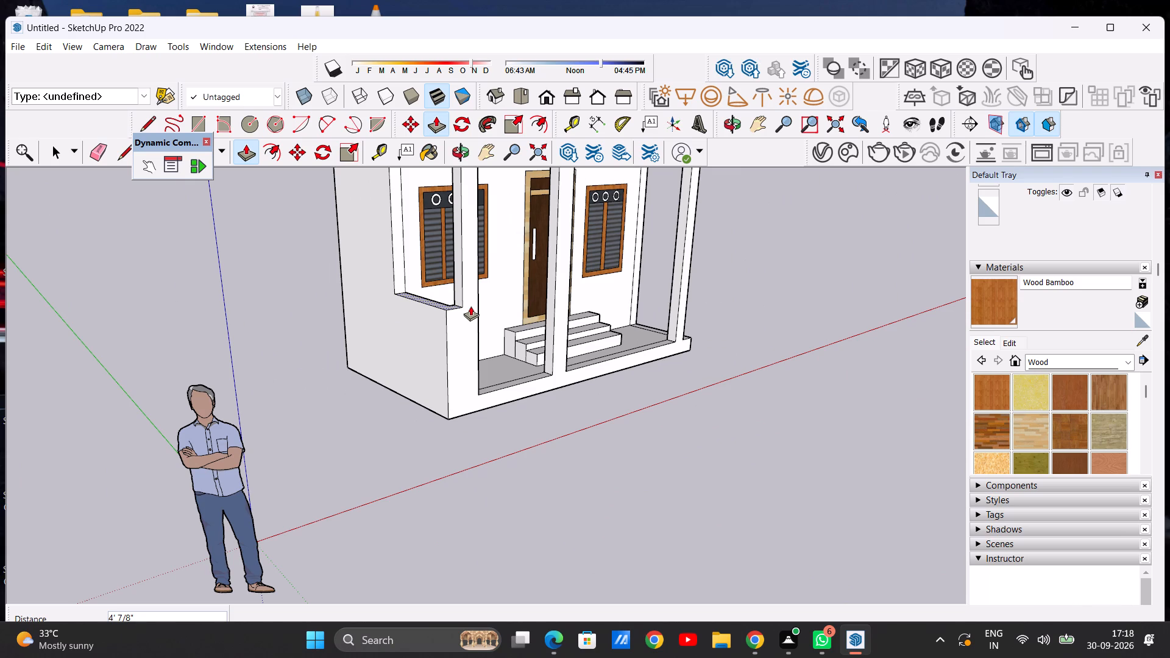
Push/Pull the porch's end border strip on the two-panel window side up 4' 7/8", matching the top of the opposite low side wall.
scroll(329, 317, "down", 7)
middle_click_drag(617, 308, 500, 324)
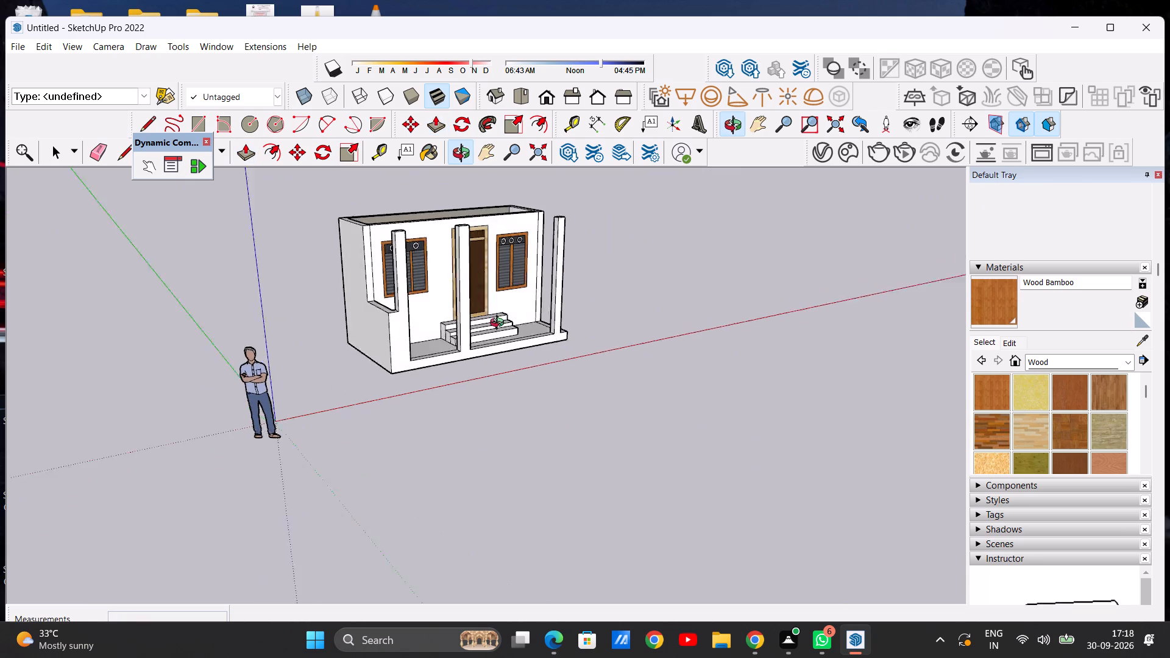
middle_click_drag(500, 324, 58, 324)
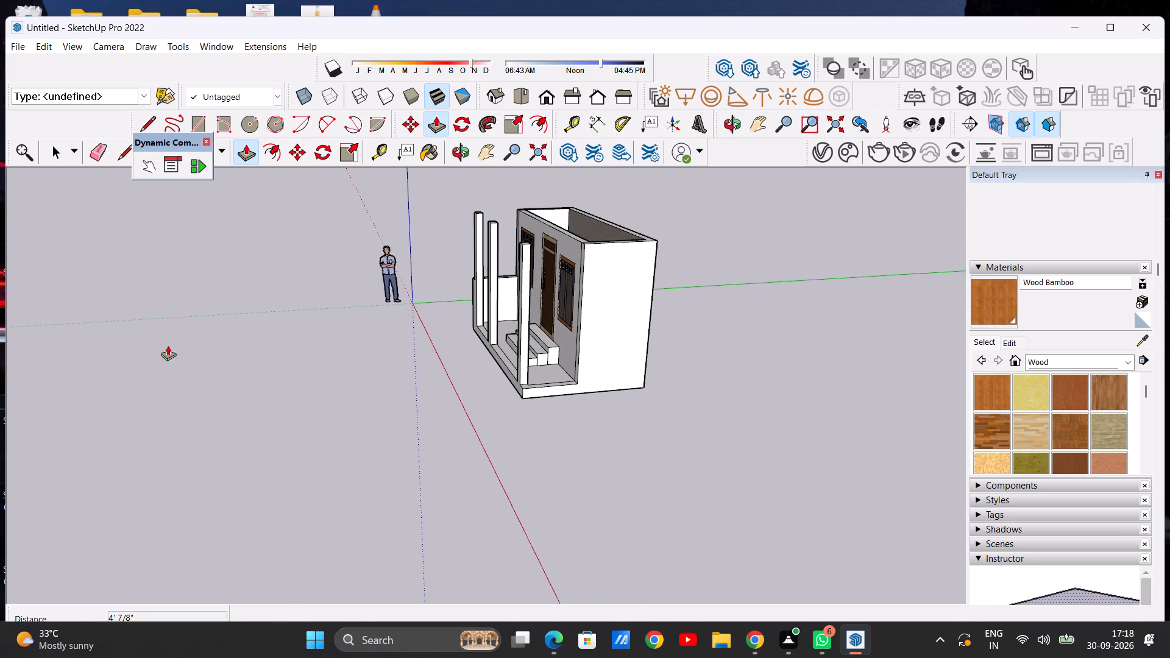
scroll(569, 370, "up", 4)
scroll(561, 377, "down", 1)
middle_click_drag(561, 377, 556, 485)
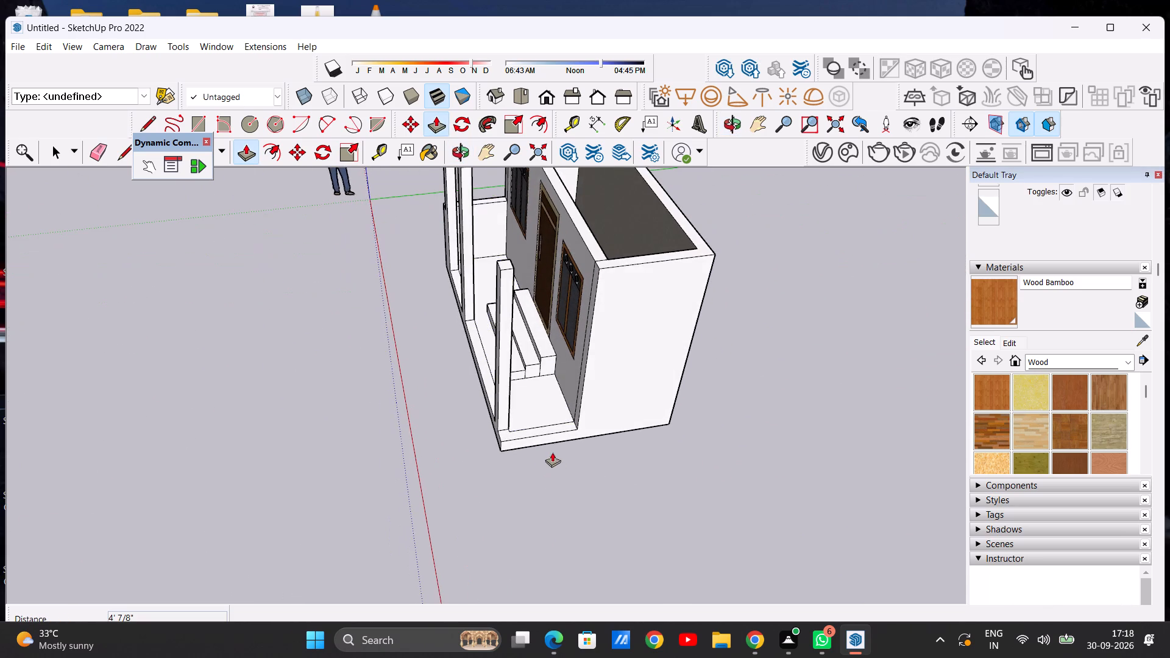
scroll(555, 428, "up", 7)
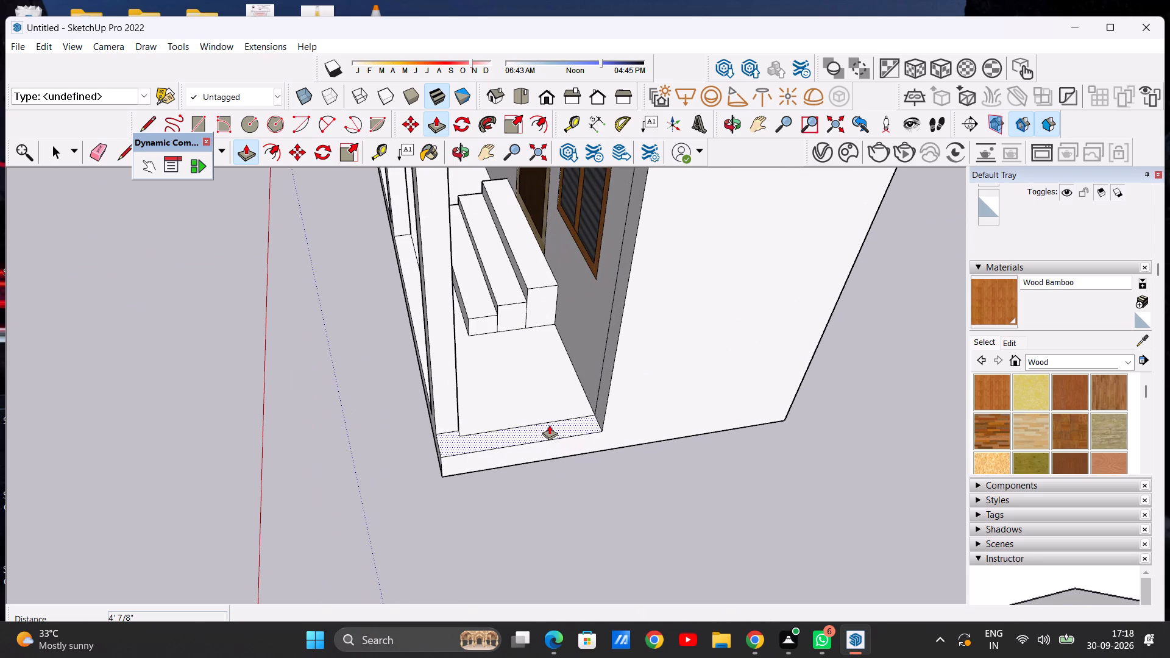
left_click(549, 425)
scroll(548, 355, "down", 10)
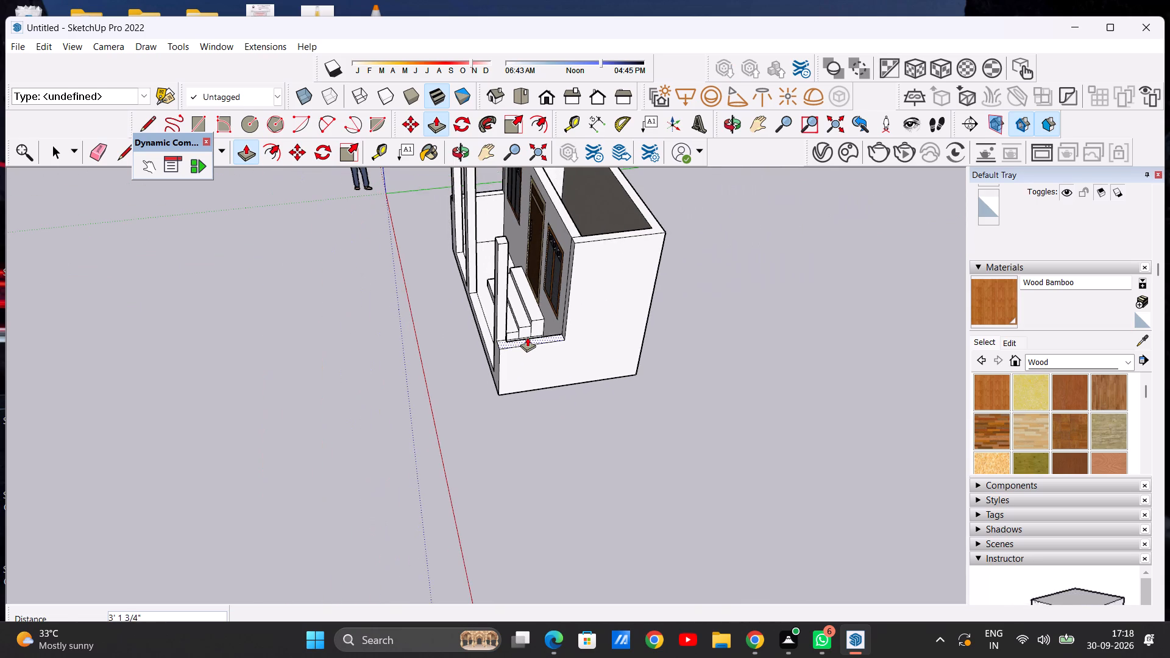
middle_click_drag(527, 337, 610, 342)
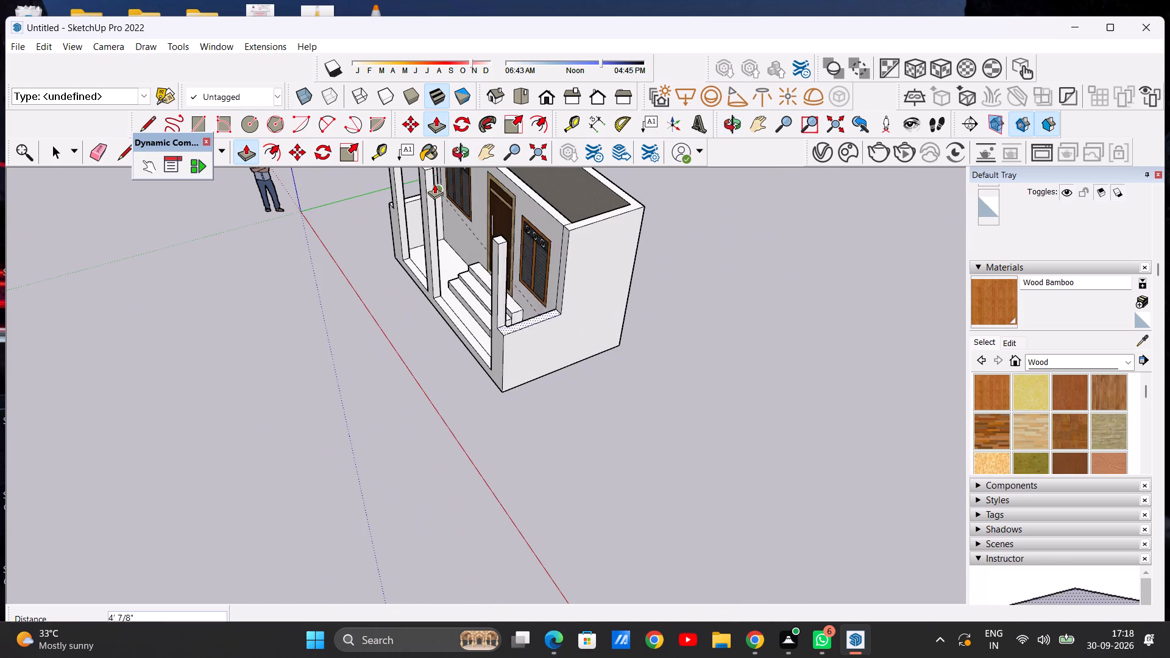
scroll(433, 192, "up", 18)
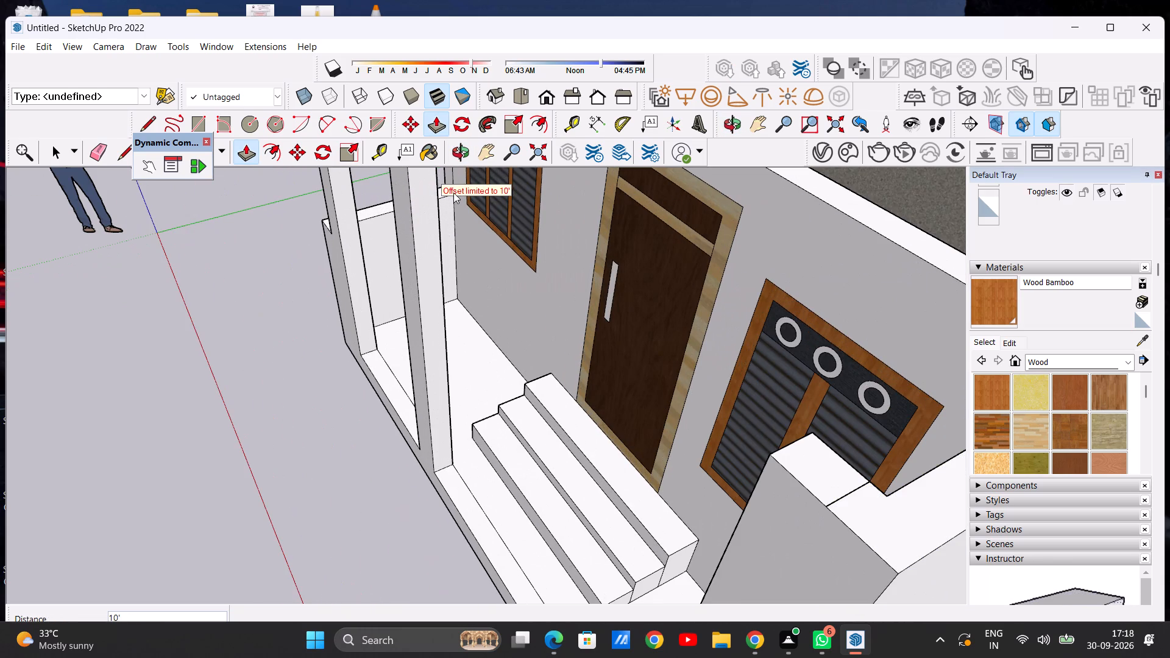
scroll(453, 193, "up", 11)
left_click(450, 185)
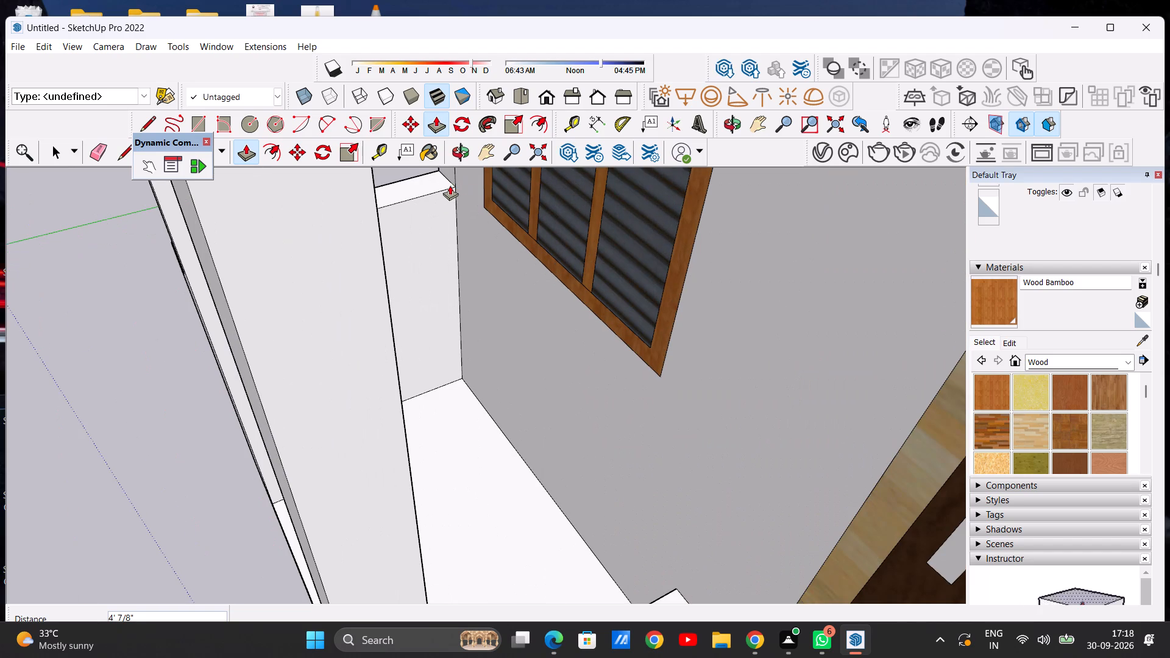
key("space")
Examine the whole house from the front, sides and above, including both low porch side walls, the posts and the door steps.
scroll(438, 331, "down", 5)
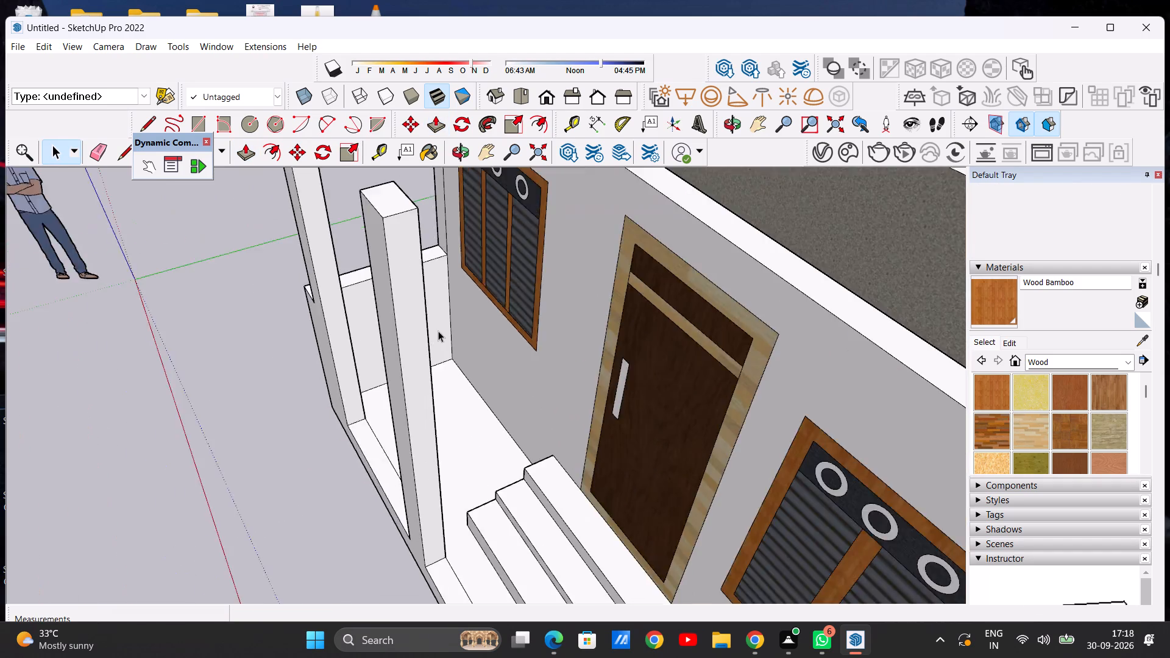
scroll(438, 331, "down", 14)
middle_click_drag(484, 459, 787, 302)
scroll(583, 368, "up", 7)
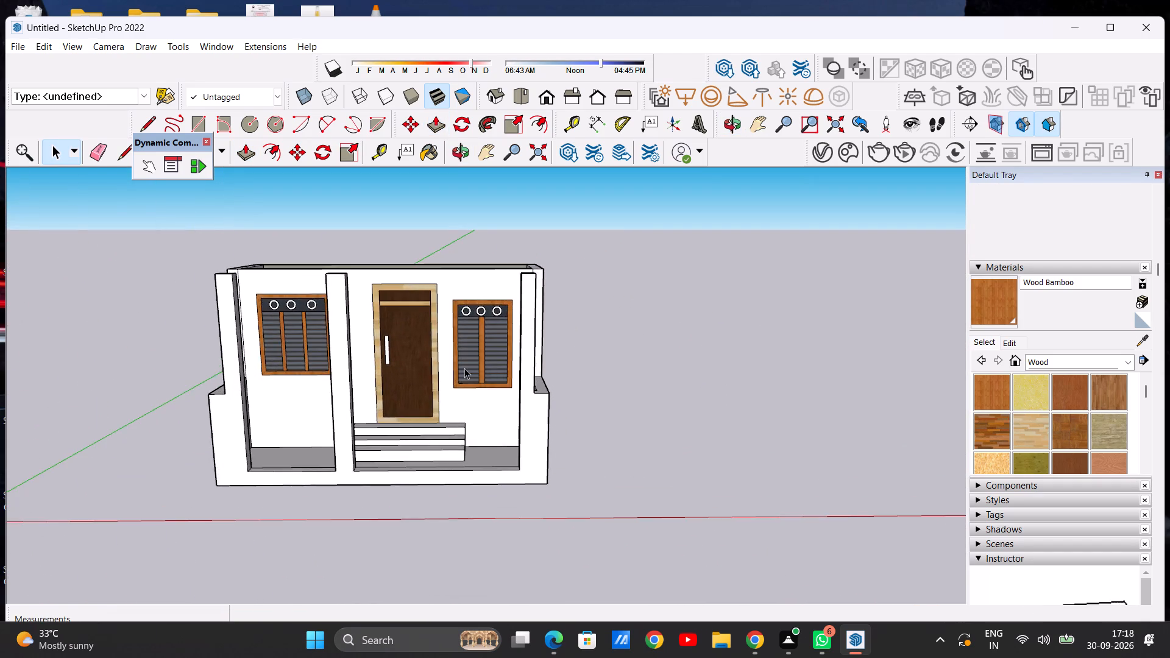
scroll(489, 366, "down", 5)
middle_click_drag(312, 337, 660, 359)
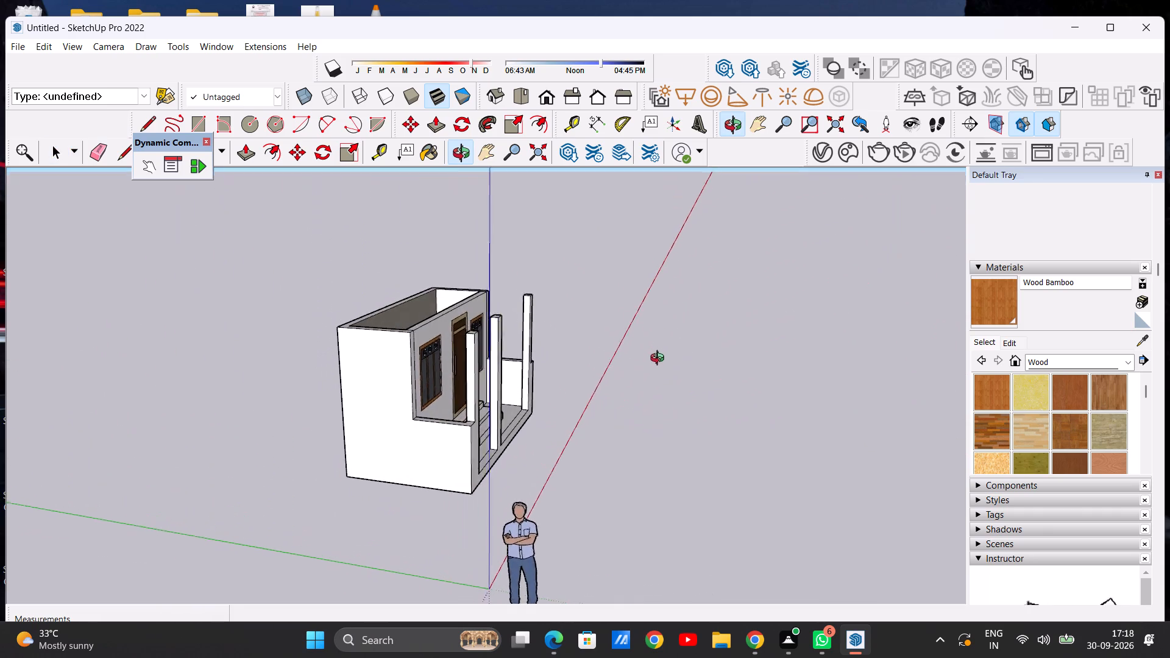
middle_click_drag(660, 359, 659, 359)
middle_click_drag(658, 360, 614, 362)
middle_click_drag(614, 362, 678, 360)
scroll(294, 347, "up", 3)
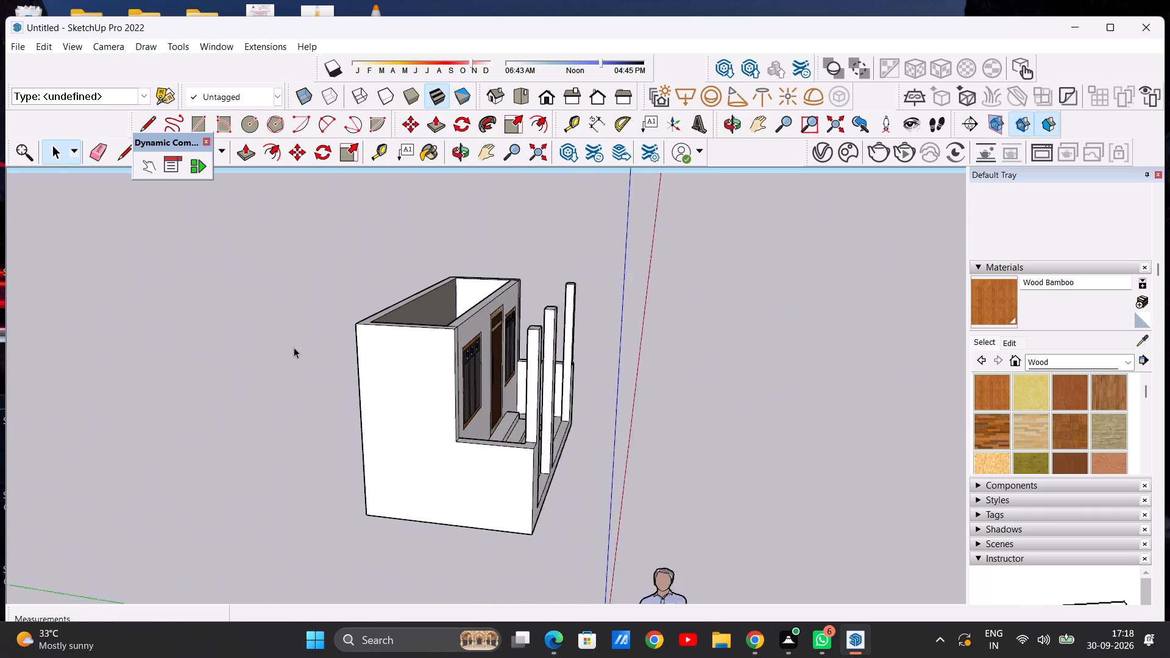
scroll(294, 347, "up", 2)
middle_click_drag(266, 347, 133, 352)
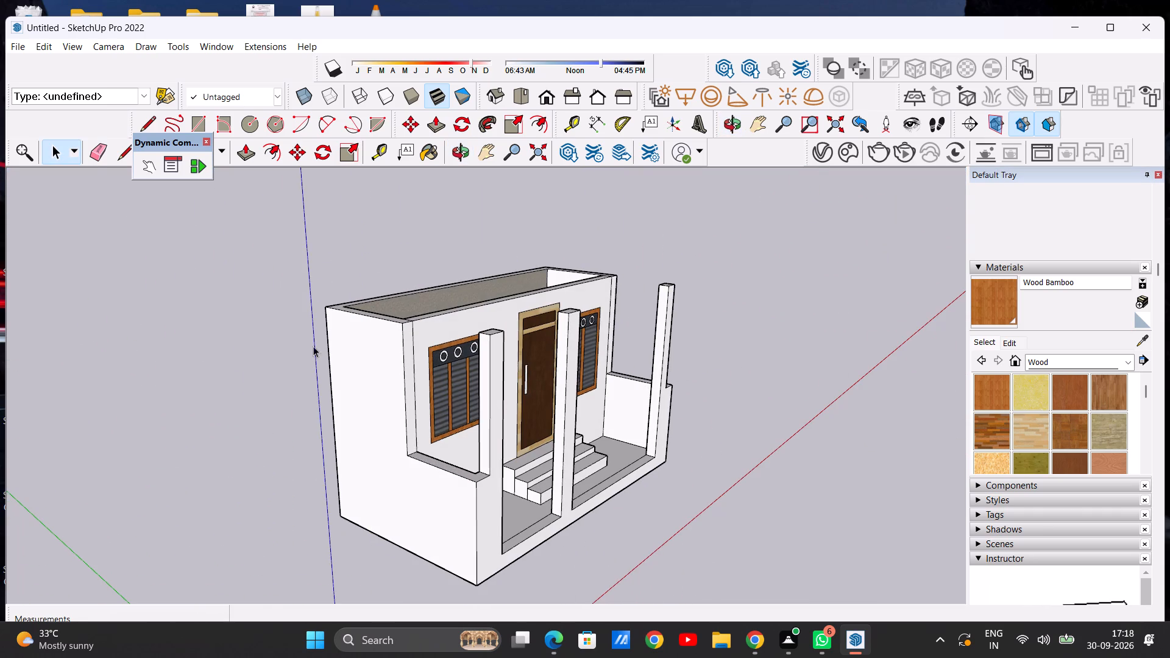
middle_click_drag(335, 346, 202, 362)
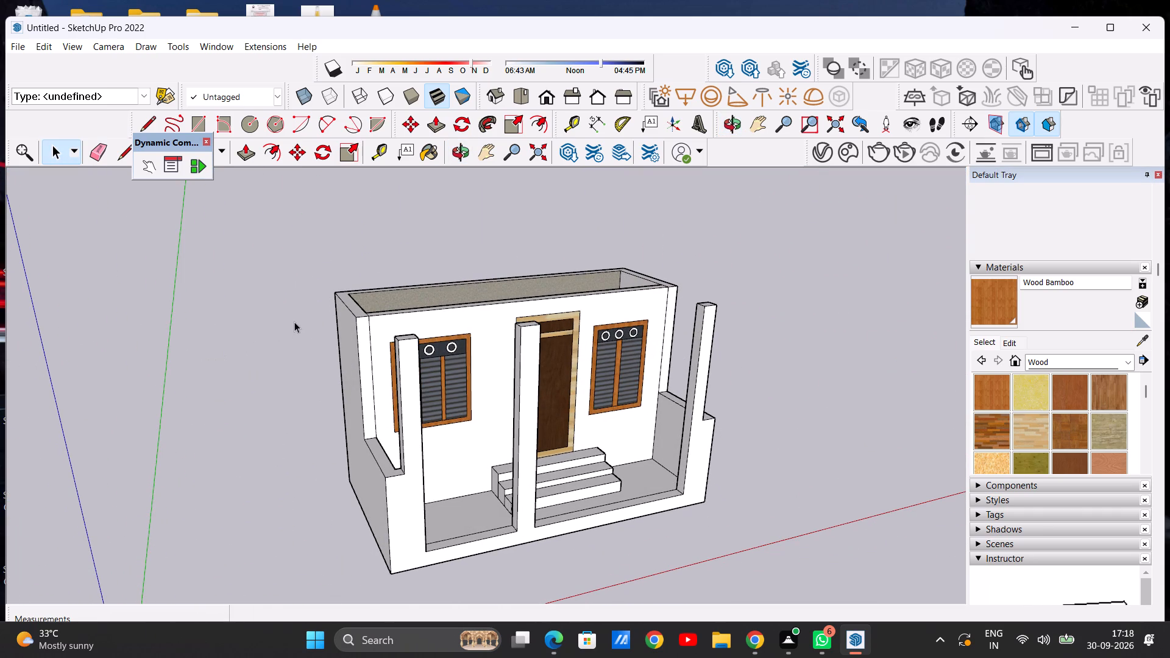
scroll(272, 308, "up", 2)
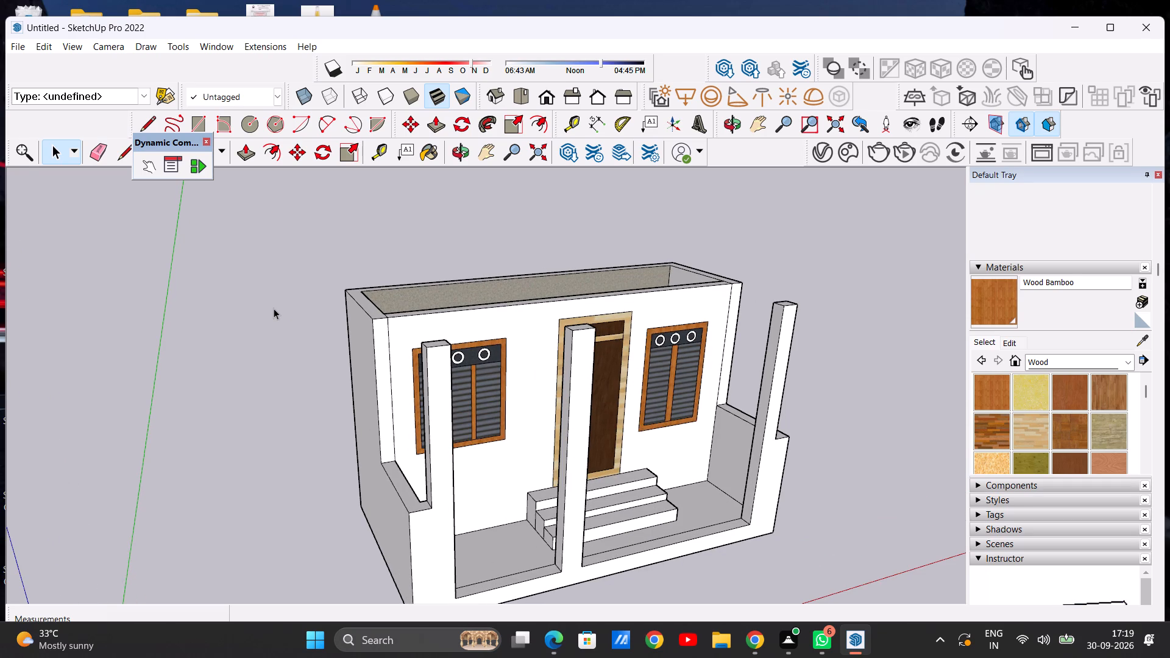
scroll(274, 308, "down", 11)
middle_click_drag(394, 347, 296, 547)
scroll(384, 380, "up", 9)
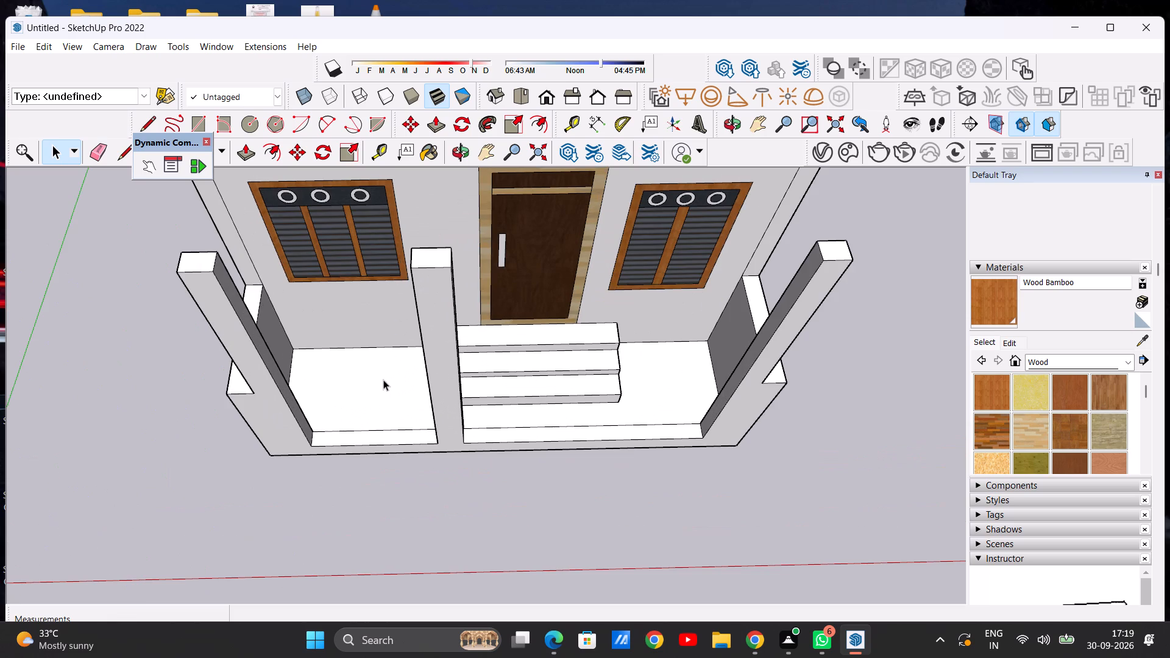
scroll(347, 366, "down", 4)
middle_click_drag(350, 366, 334, 411)
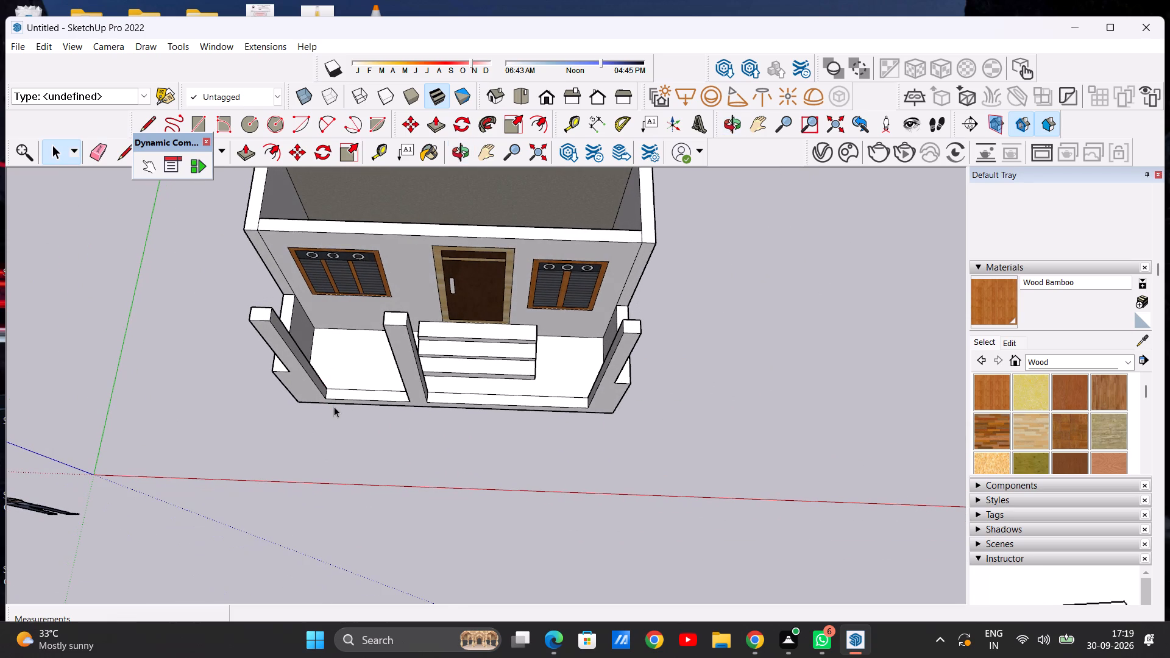
scroll(331, 397, "down", 4)
scroll(318, 339, "up", 4)
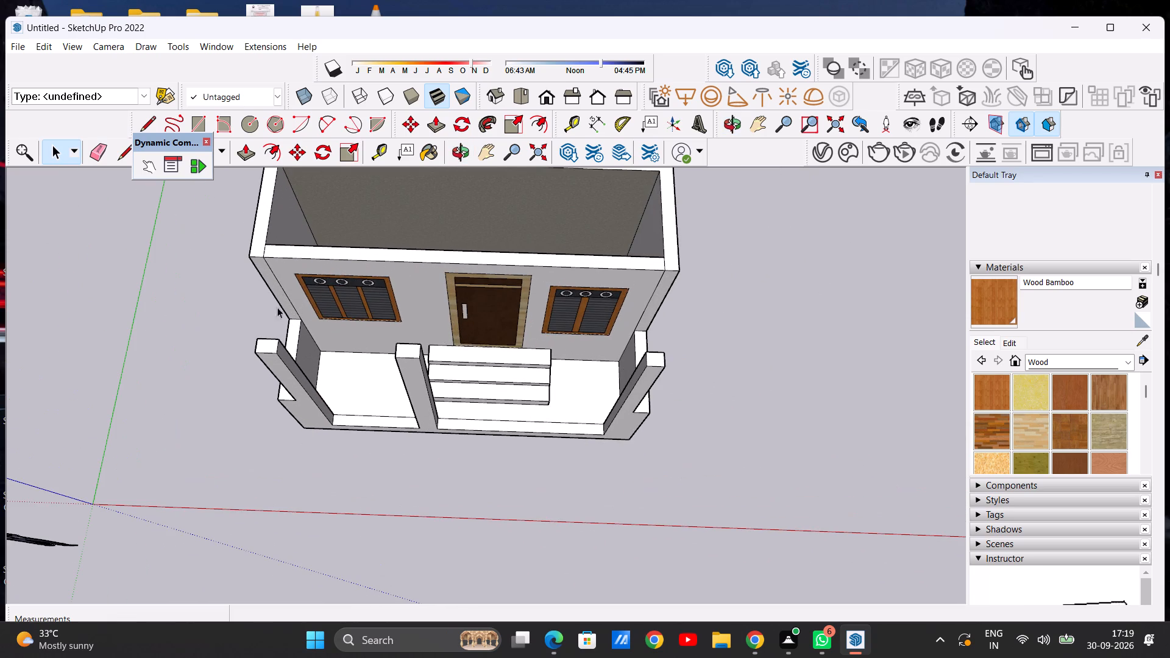
Draw a porch roof rectangle about 16' 2 15/16" by 3' 5 13/16" from the front wall's top corner to the far corner post's top.
left_click(191, 122)
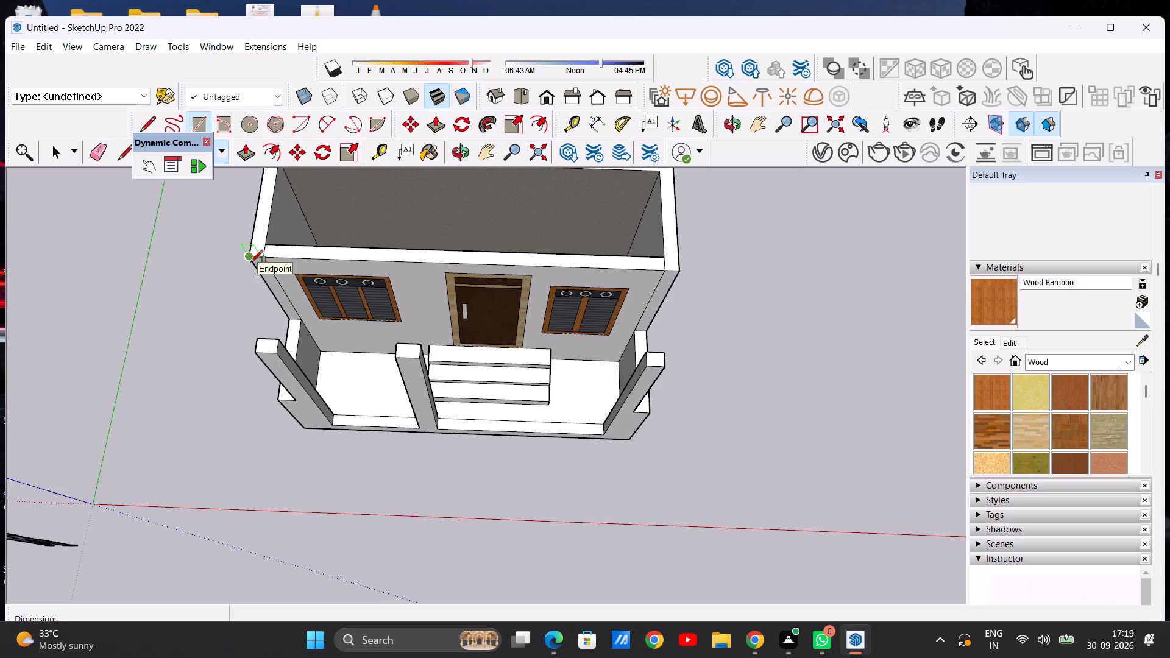
left_click(251, 262)
left_click(679, 274)
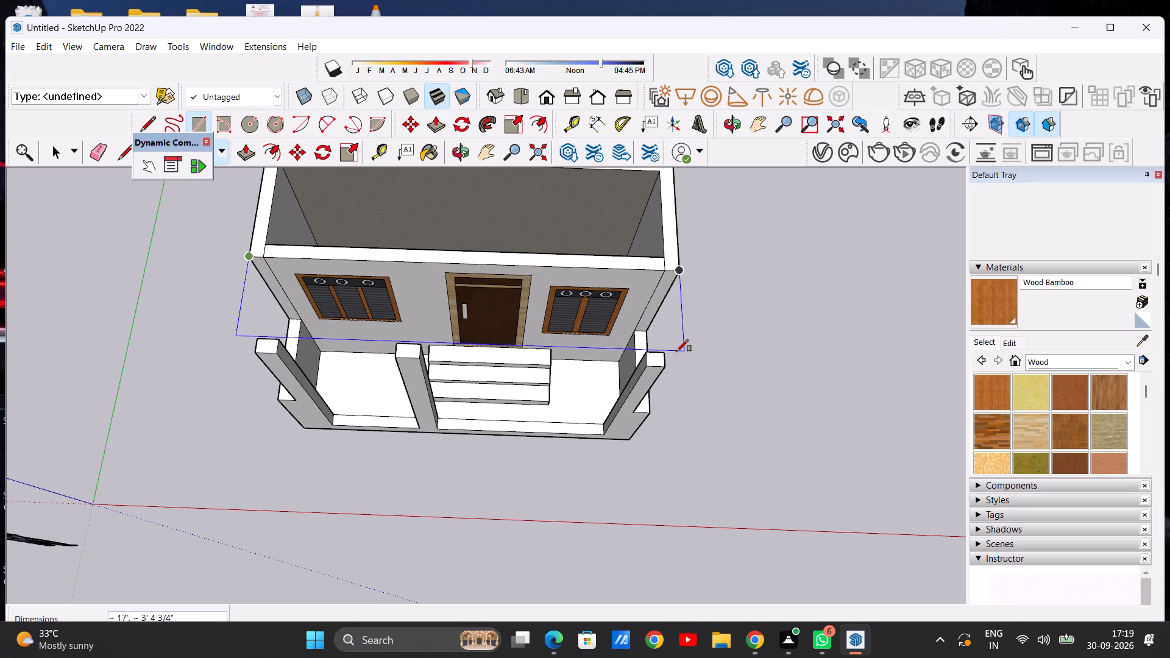
scroll(676, 352, "up", 12)
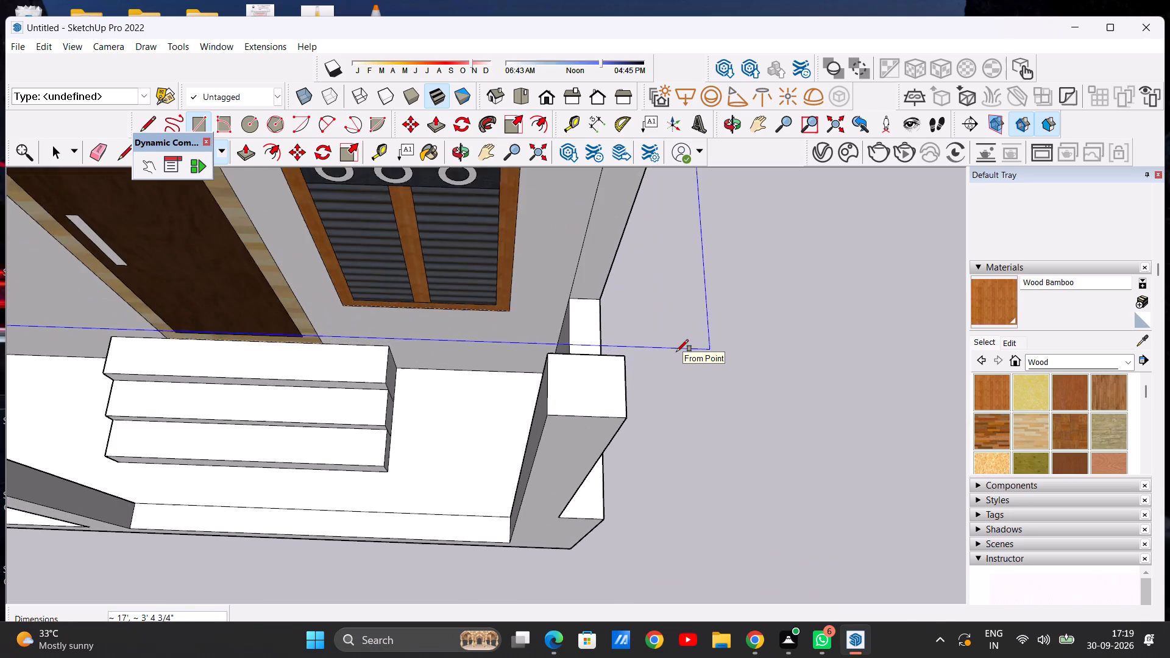
scroll(676, 352, "up", 1)
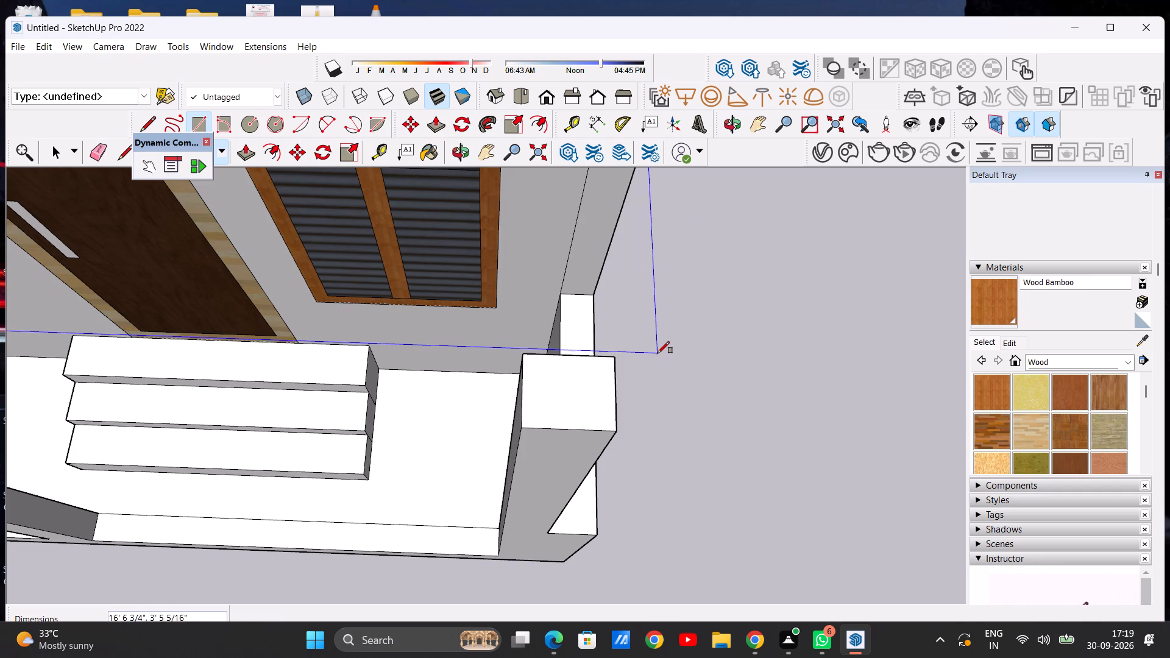
left_click(617, 358)
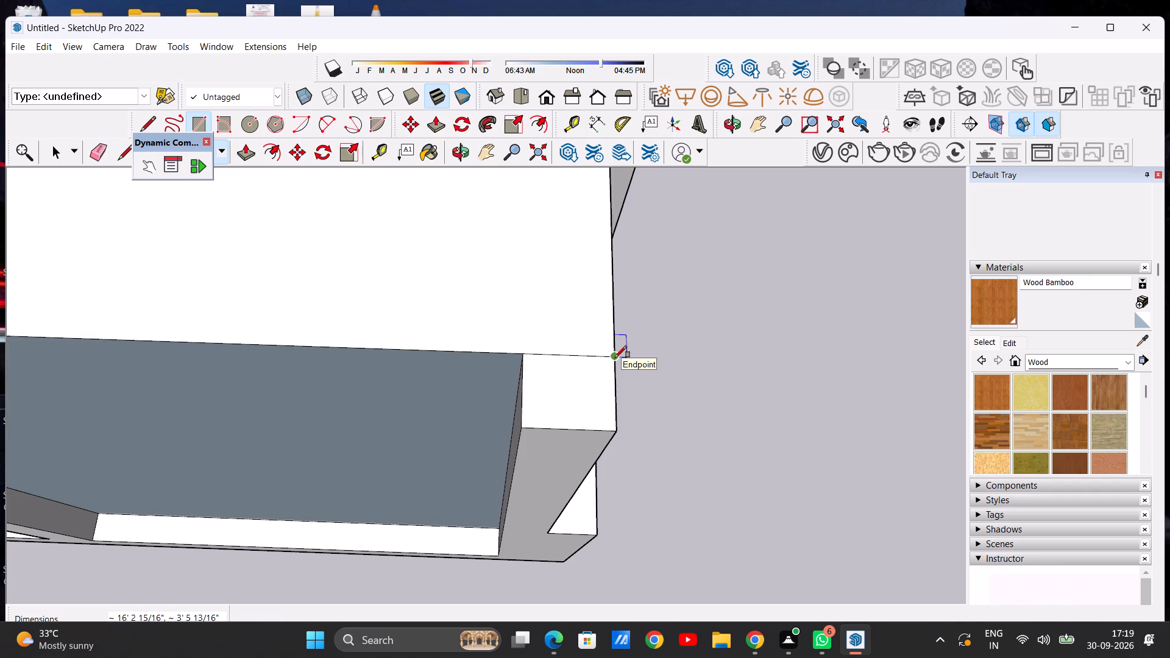
key("space")
Delete the two vertical faces filling the openings between the porch posts, in front of the windows and door.
scroll(581, 364, "down", 16)
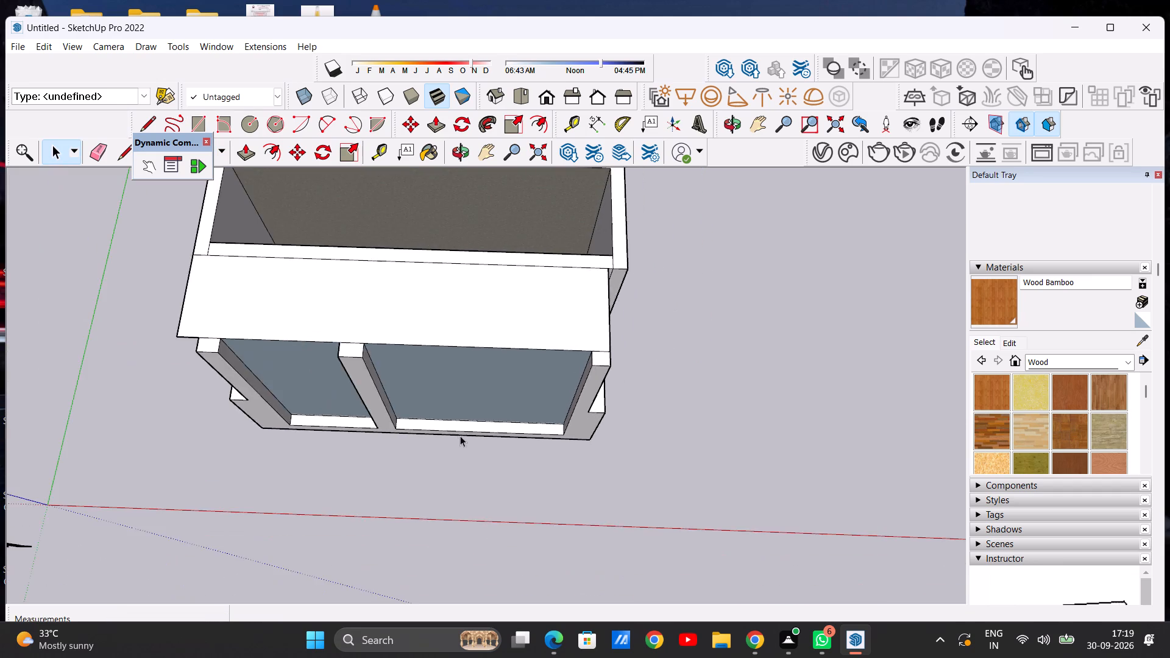
middle_click_drag(451, 411, 442, 181)
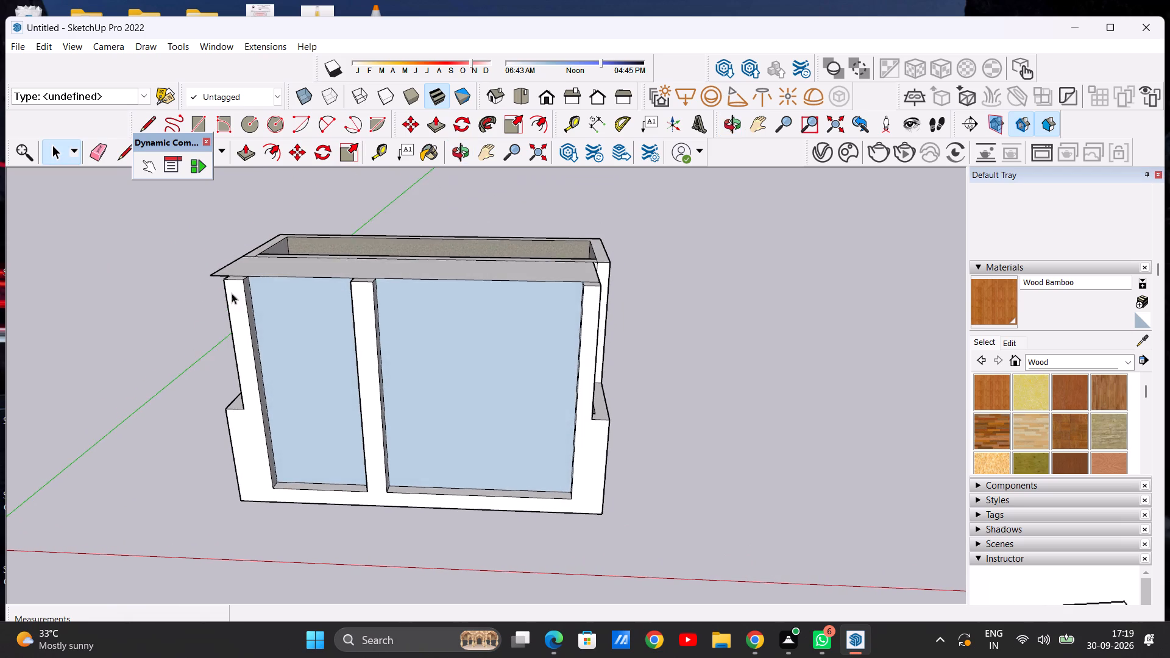
middle_click_drag(232, 291, 241, 250)
scroll(233, 281, "up", 20)
scroll(233, 281, "up", 3)
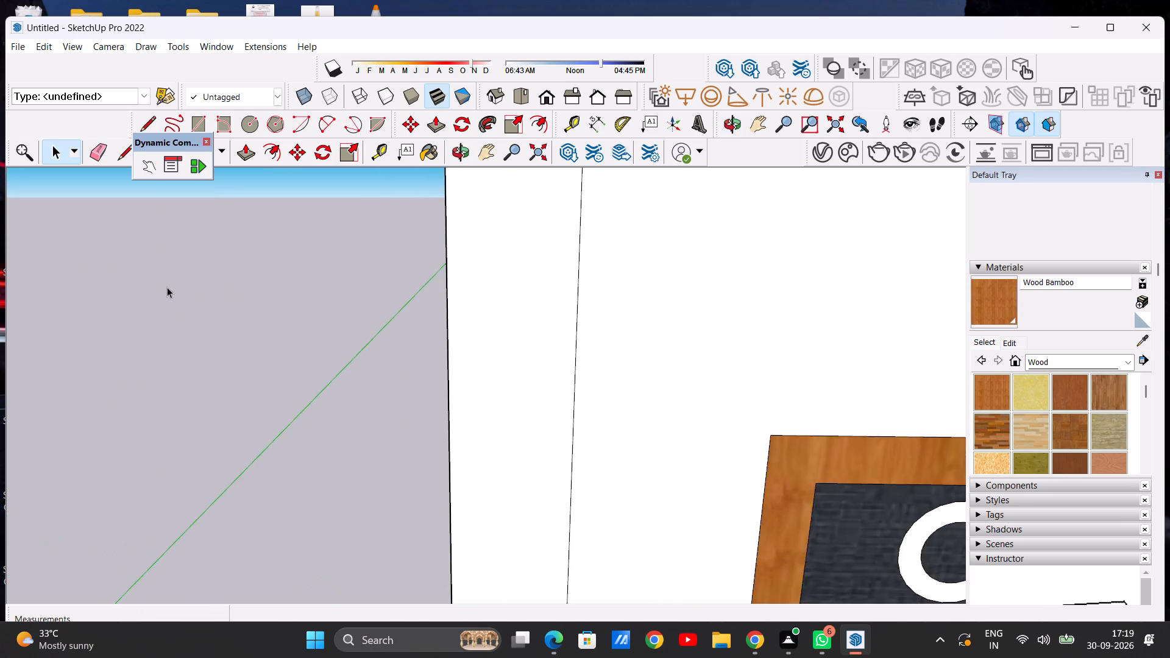
scroll(165, 287, "down", 6)
middle_click_drag(216, 264, 398, 263)
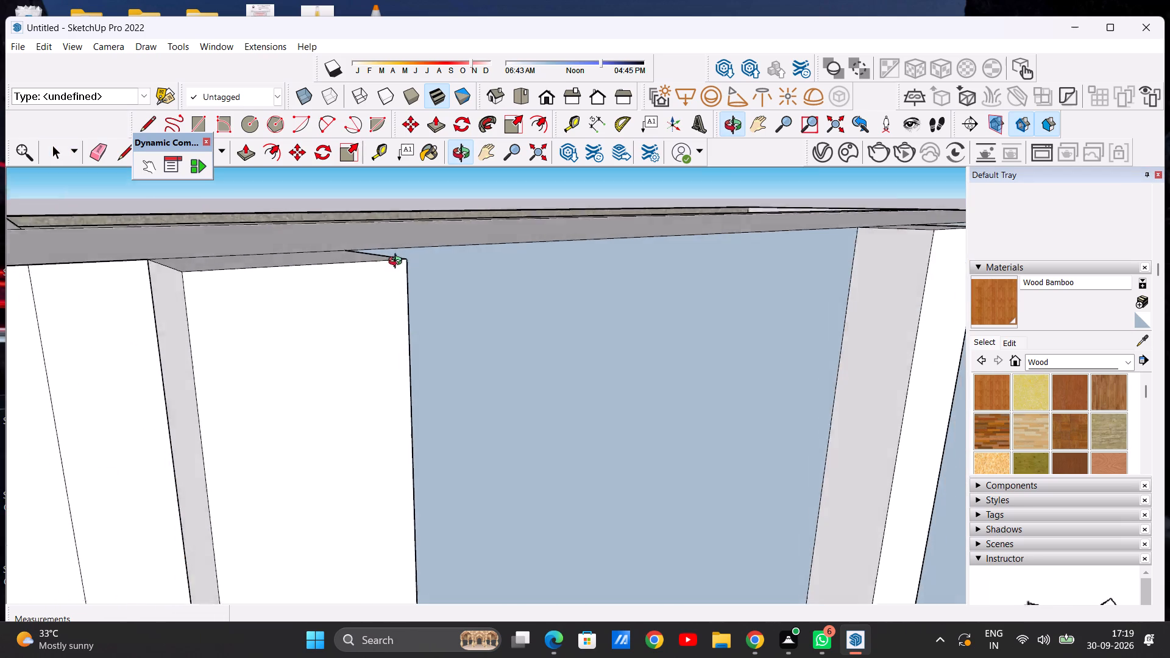
middle_click_drag(398, 263, 311, 269)
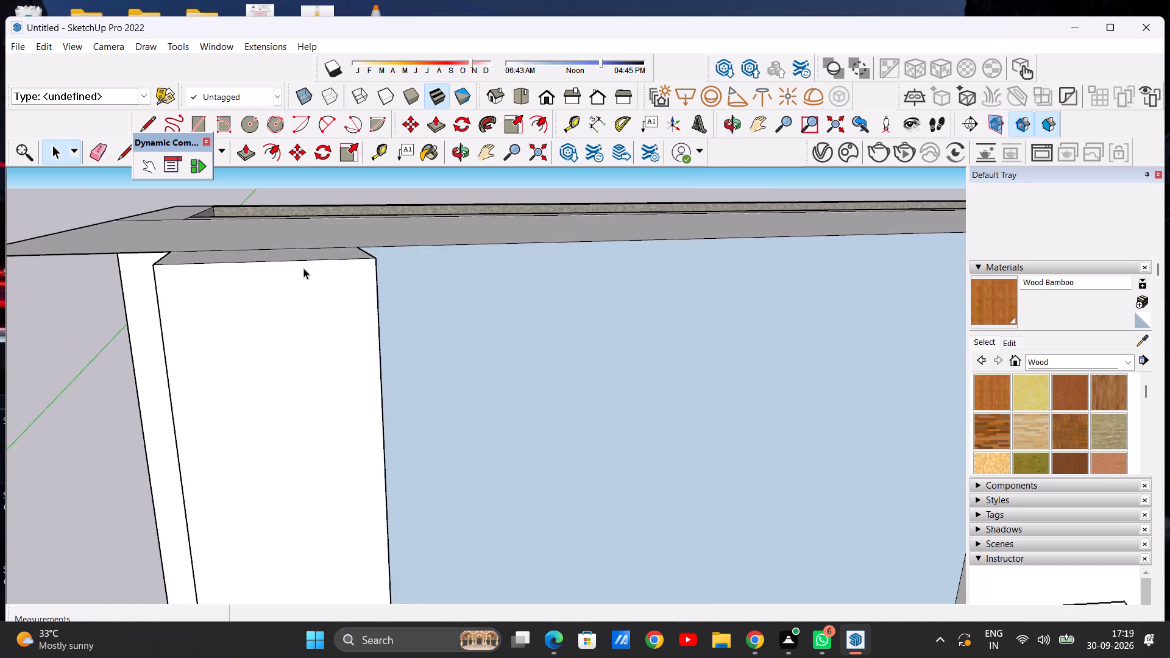
scroll(302, 276, "down", 20)
middle_click_drag(353, 346, 314, 323)
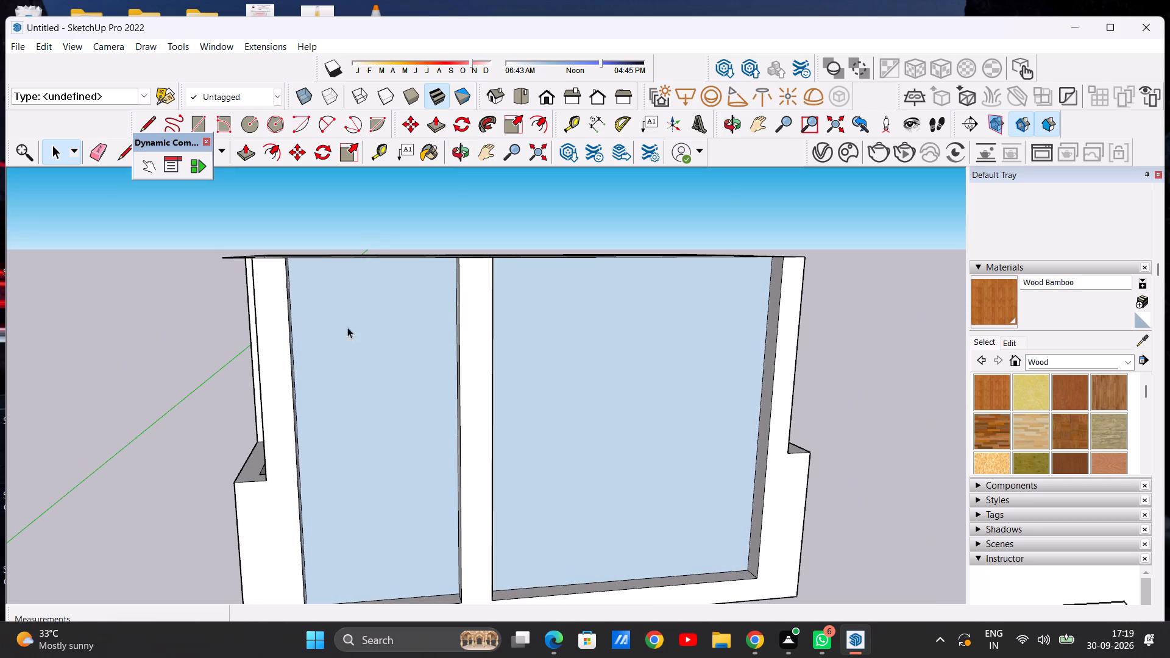
left_click(398, 334)
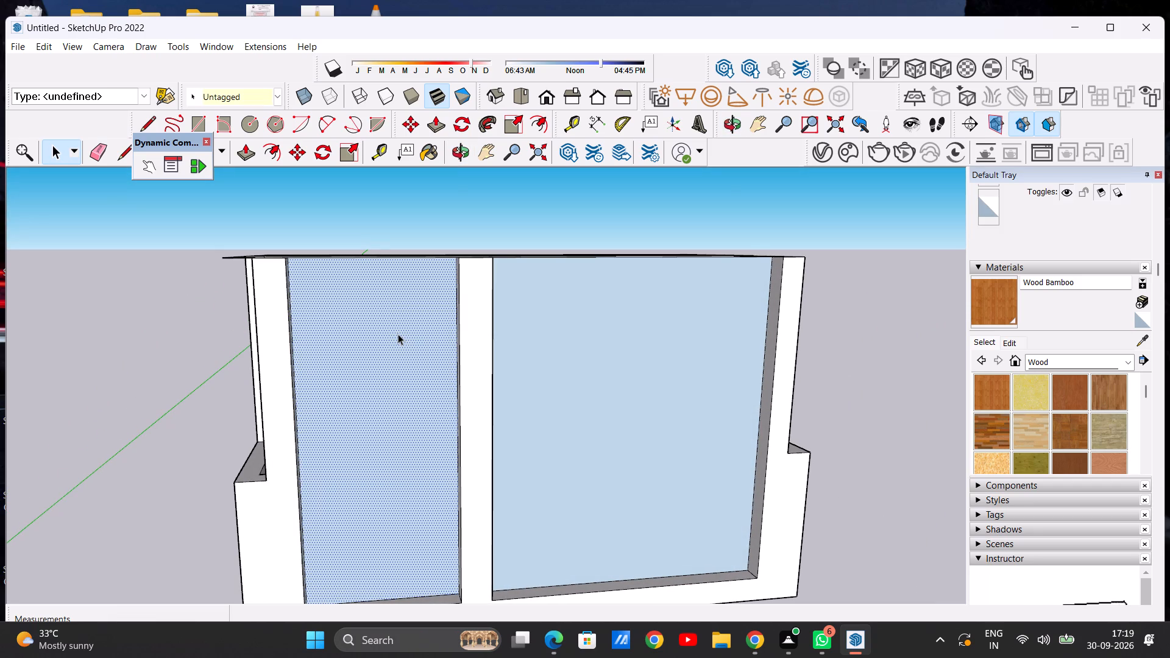
key("Delete")
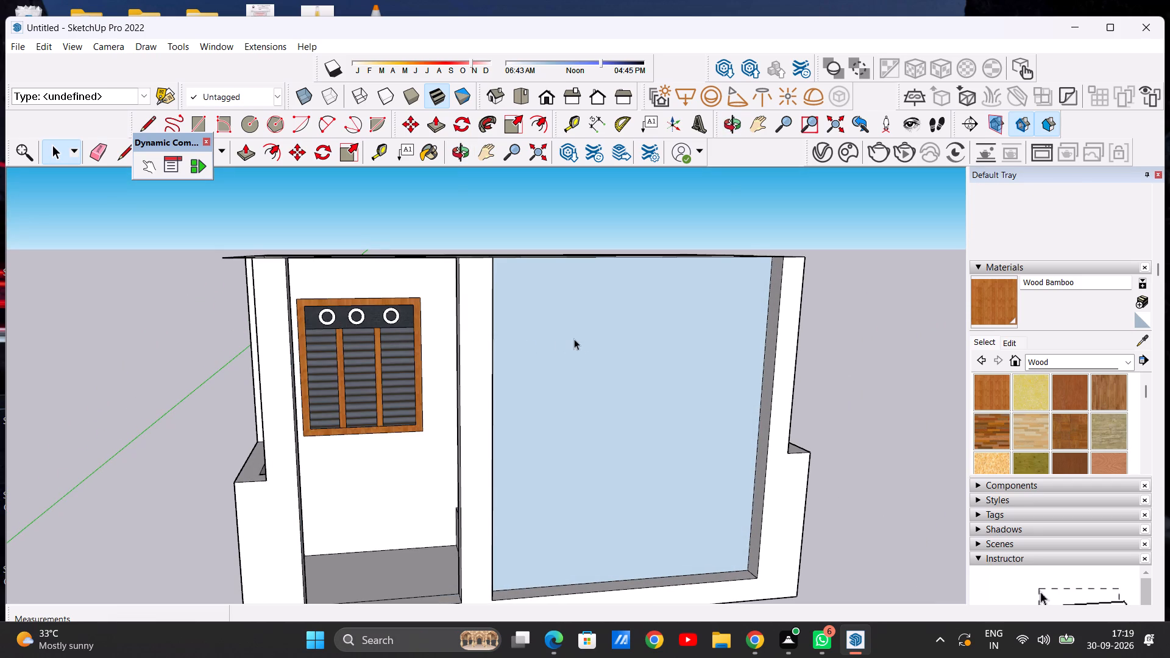
left_click(617, 350)
key("Delete")
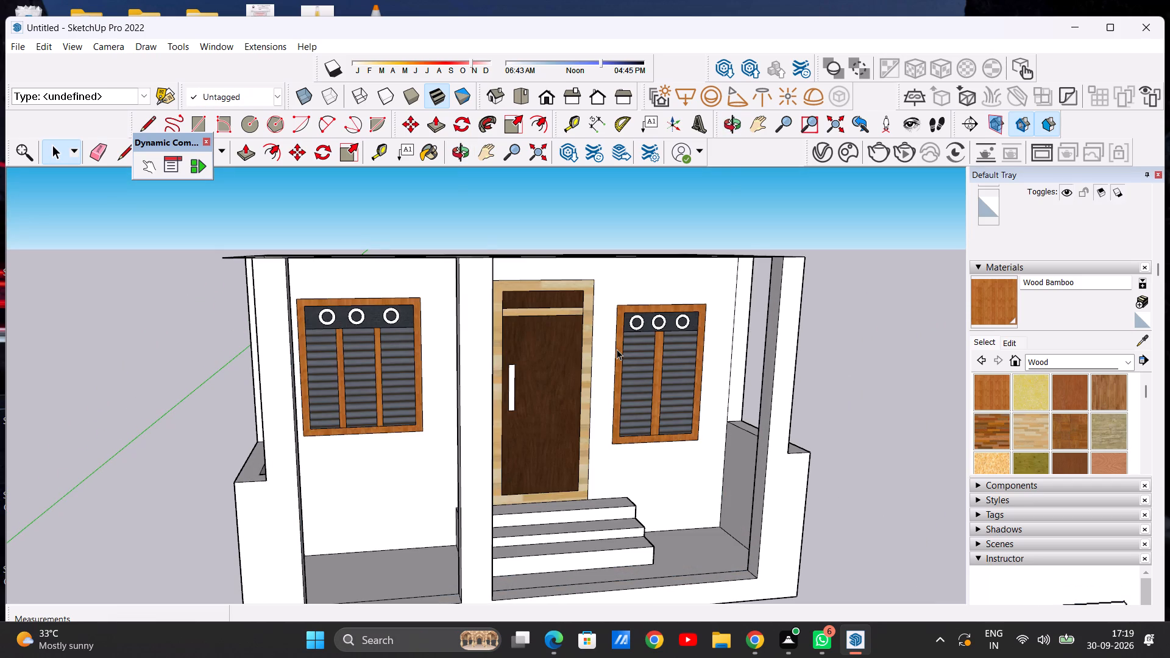
Extend the porch roof on the two-panel window side with a rectangle about 3' 5 13/16" by 9 1/16", reaching the outer wall corner.
scroll(411, 352, "down", 7)
middle_click_drag(620, 309, 289, 356)
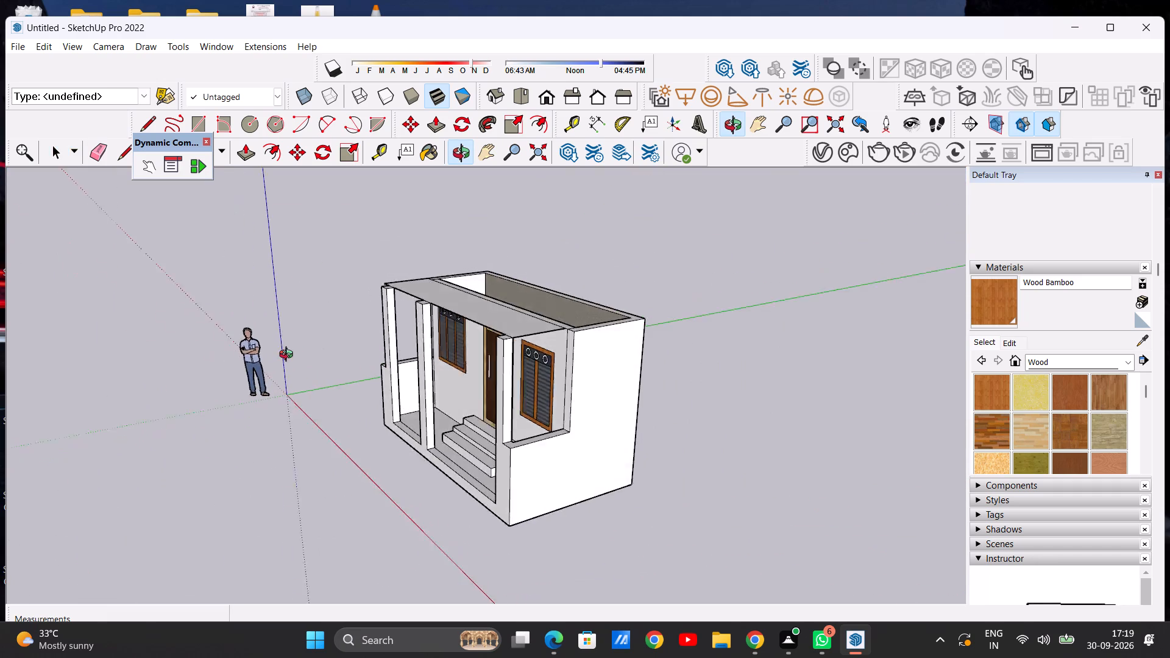
middle_click_drag(289, 356, 184, 469)
scroll(542, 401, "up", 6)
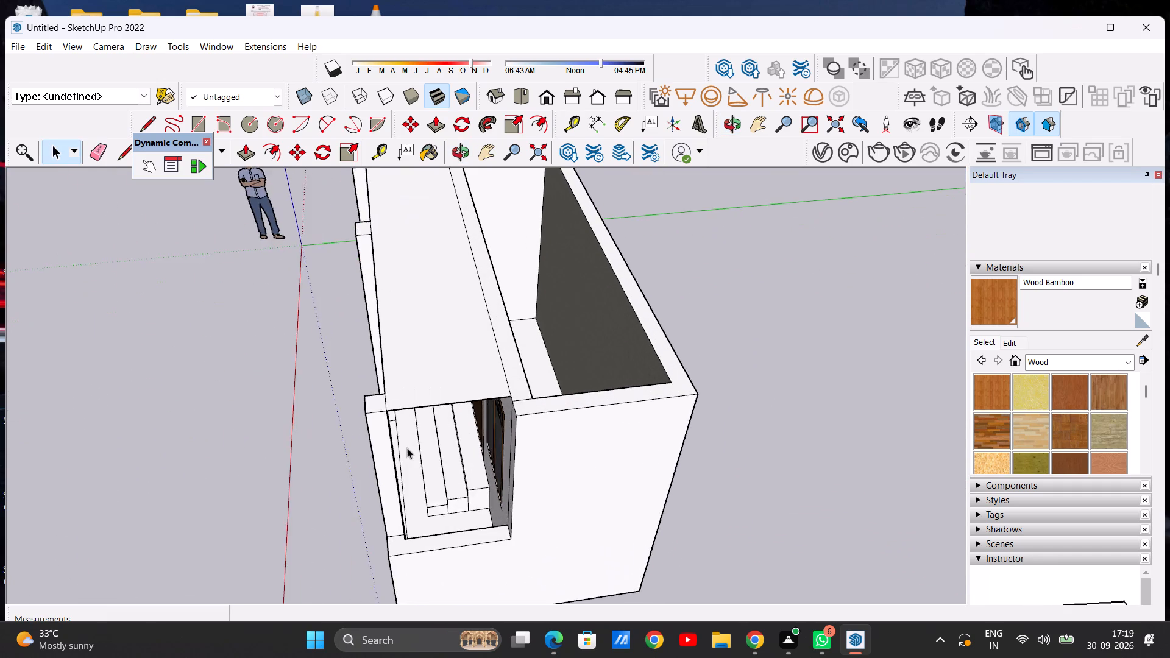
middle_click_drag(407, 448, 605, 543)
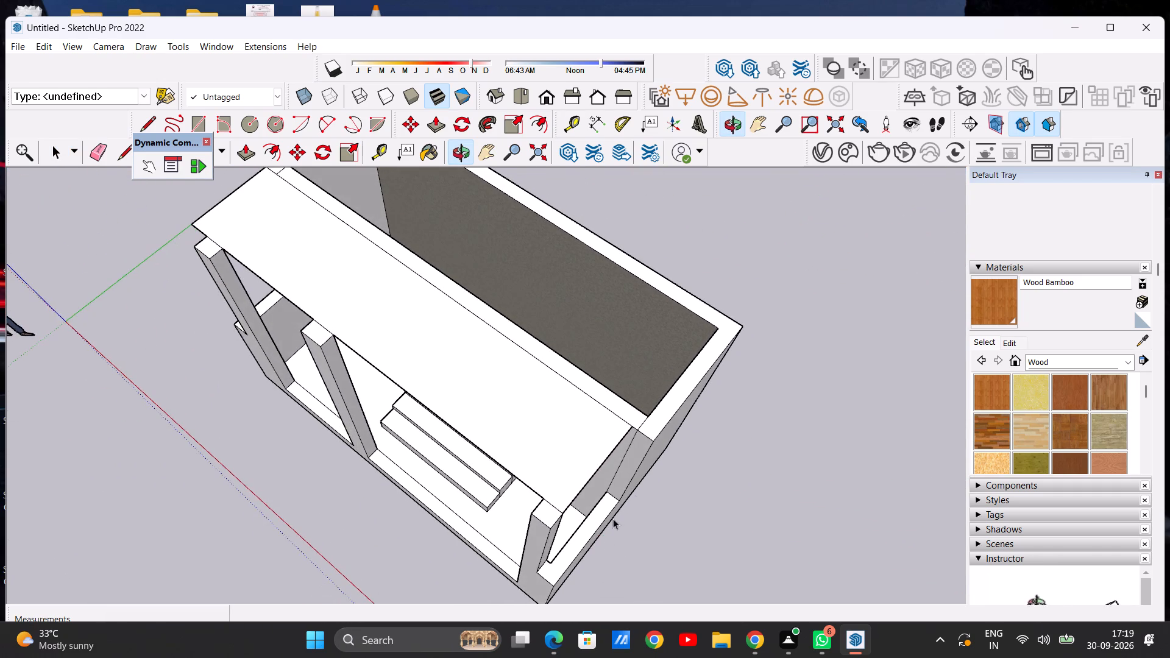
scroll(658, 470, "up", 3)
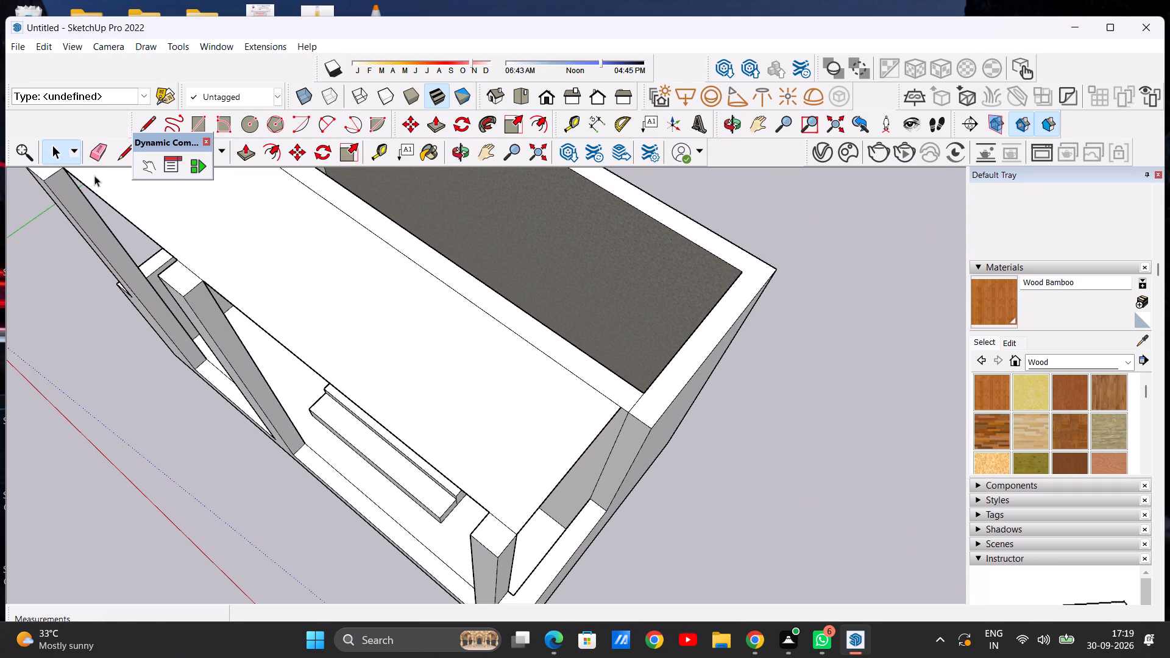
left_click(197, 124)
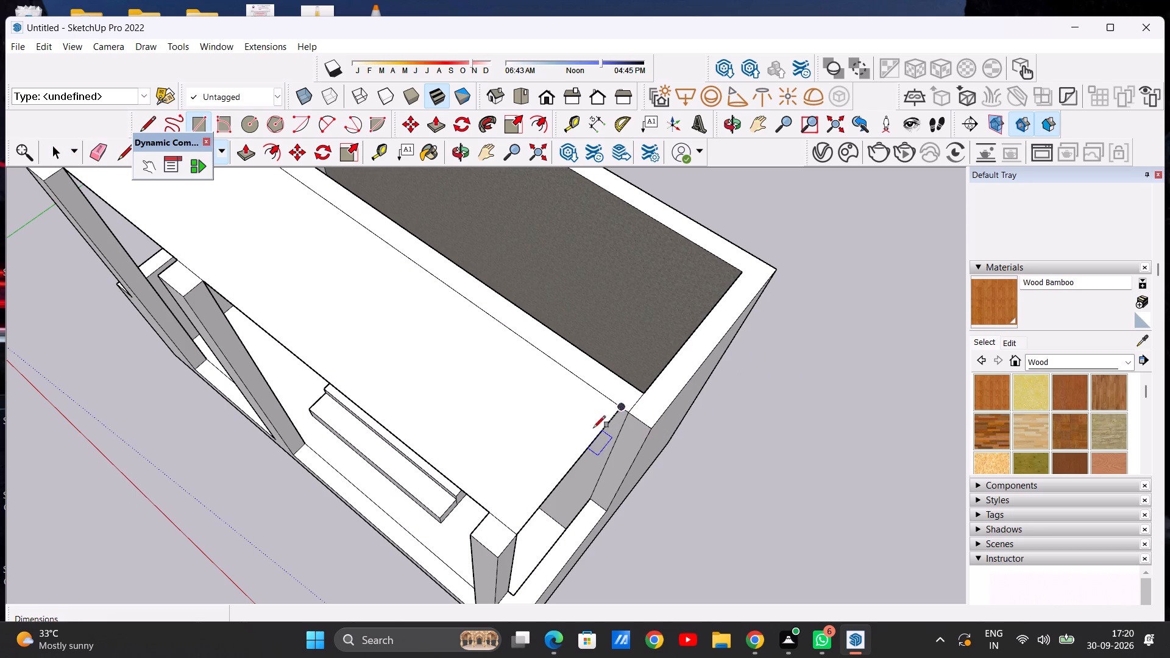
left_click(520, 528)
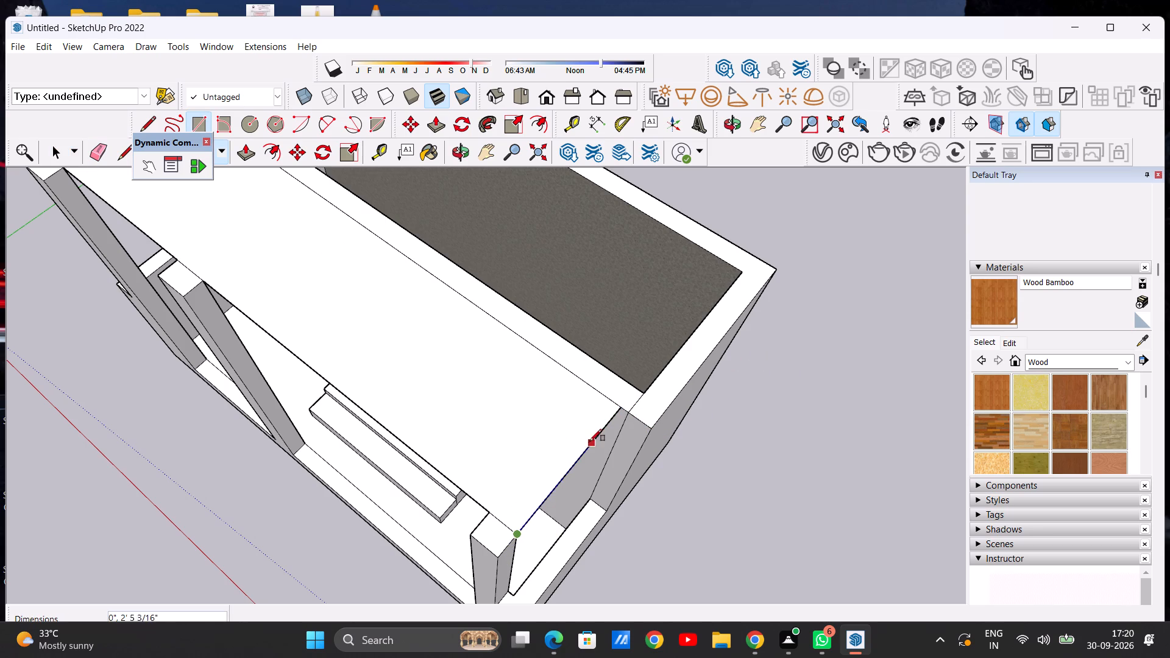
left_click(622, 412)
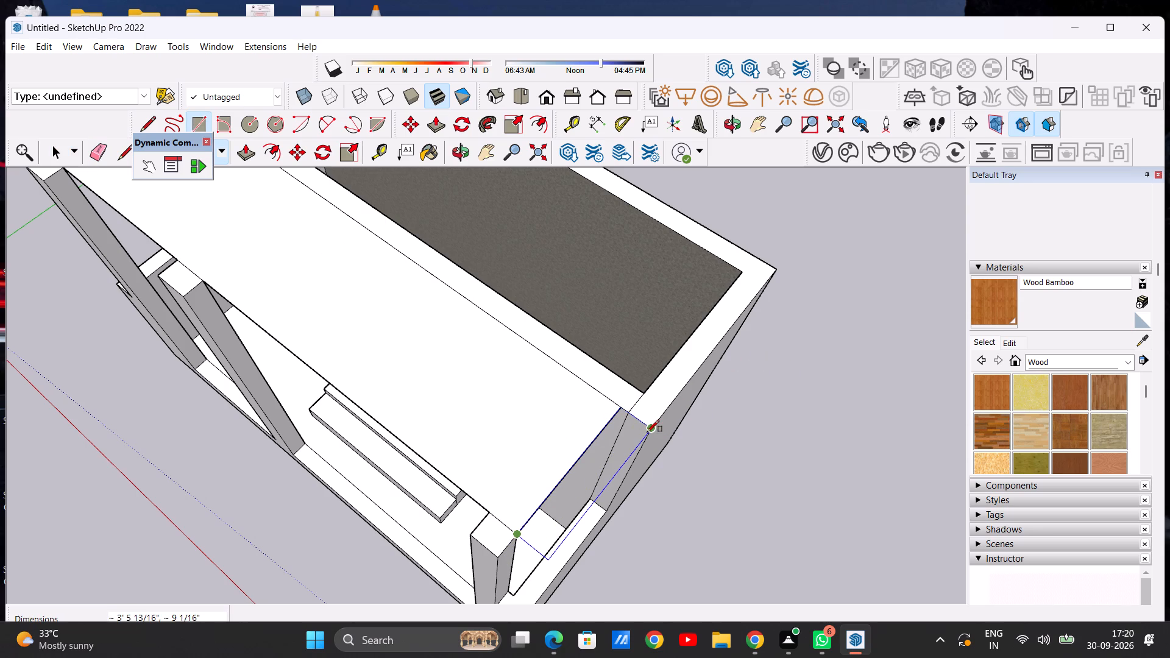
left_click(647, 432)
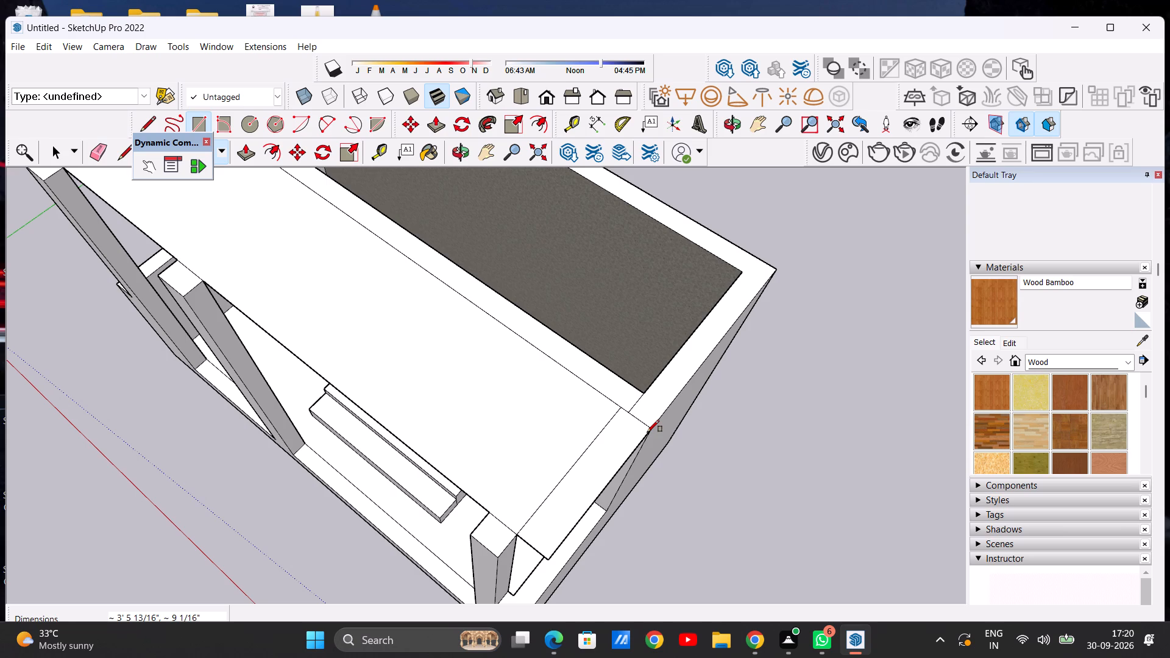
key("space")
Examine the house and the extended porch roof from the front, the two-panel window side and above.
scroll(656, 413, "down", 11)
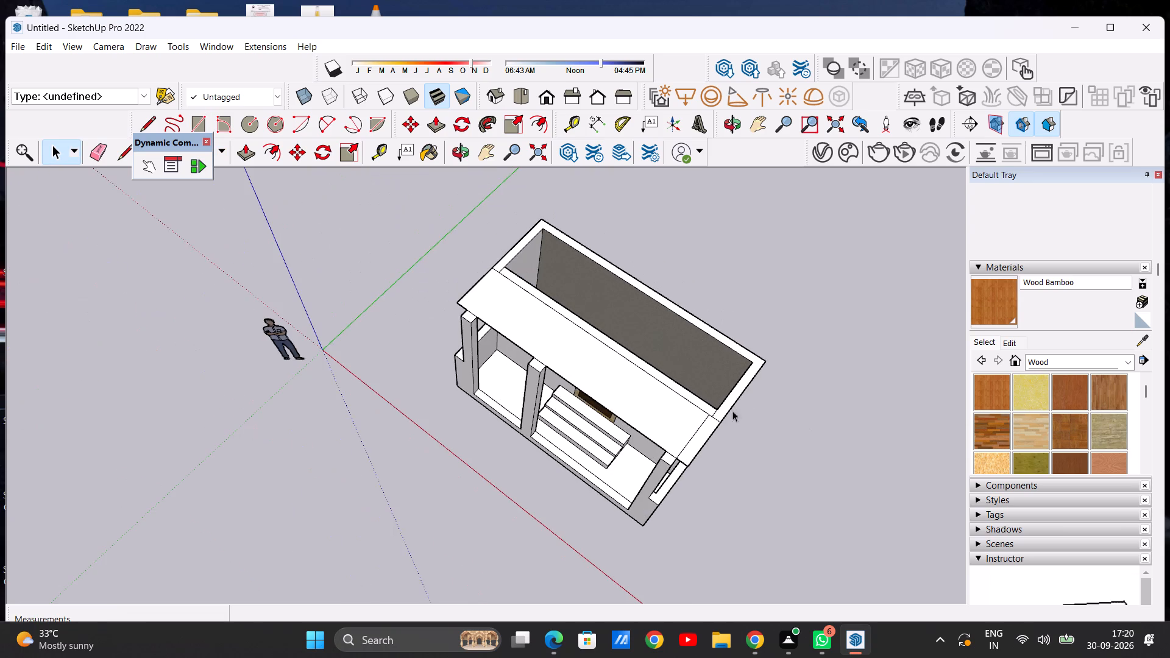
scroll(243, 267, "up", 5)
scroll(414, 310, "down", 7)
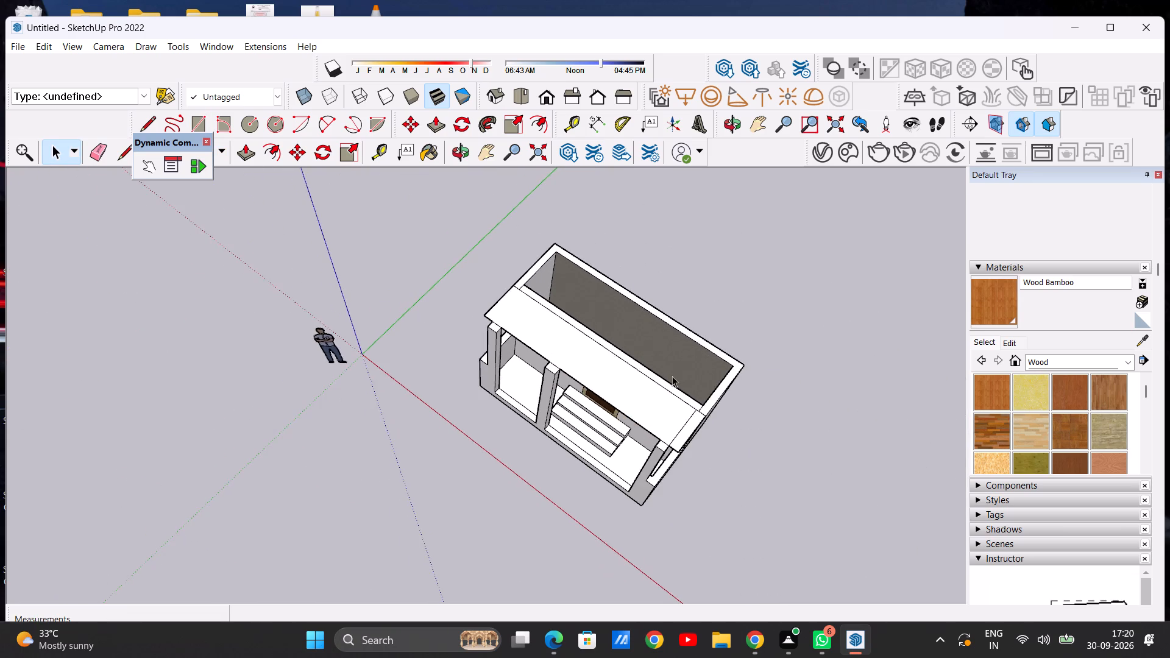
scroll(672, 376, "up", 3)
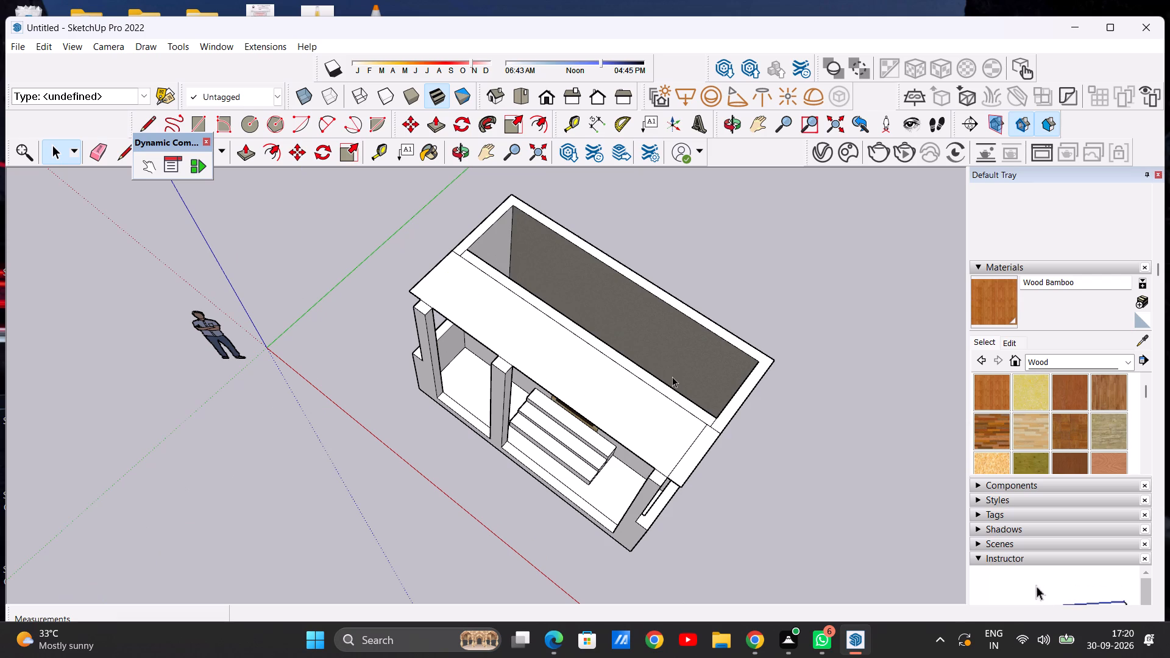
scroll(619, 288, "up", 3)
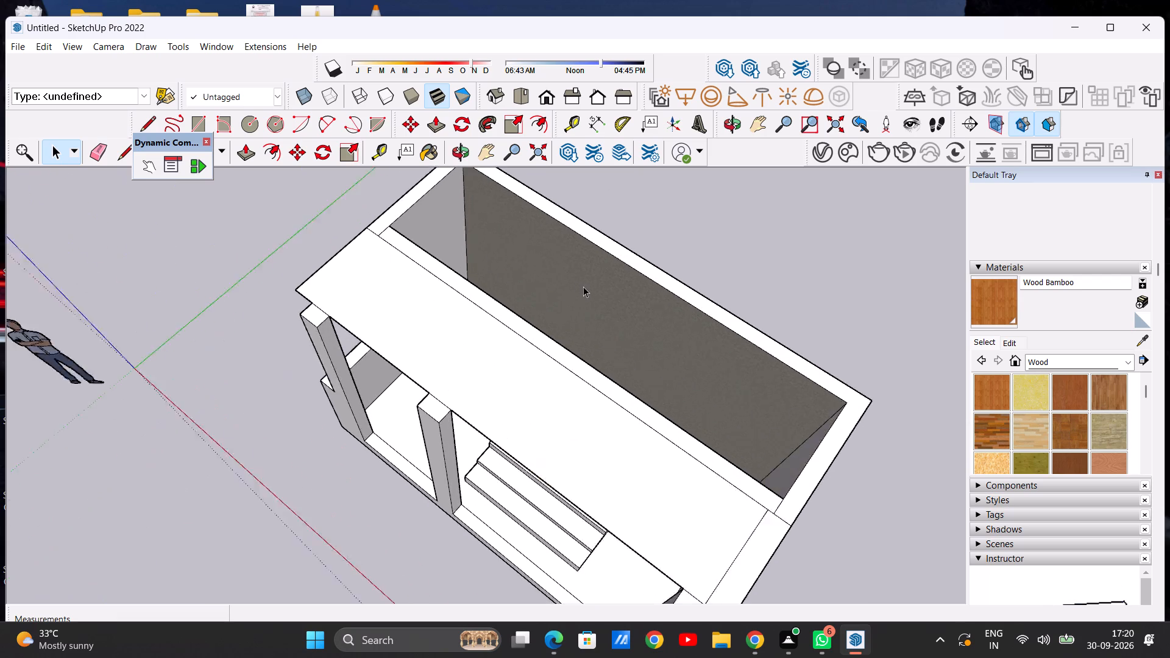
scroll(583, 286, "up", 2)
scroll(551, 272, "down", 10)
middle_click_drag(511, 297, 272, 358)
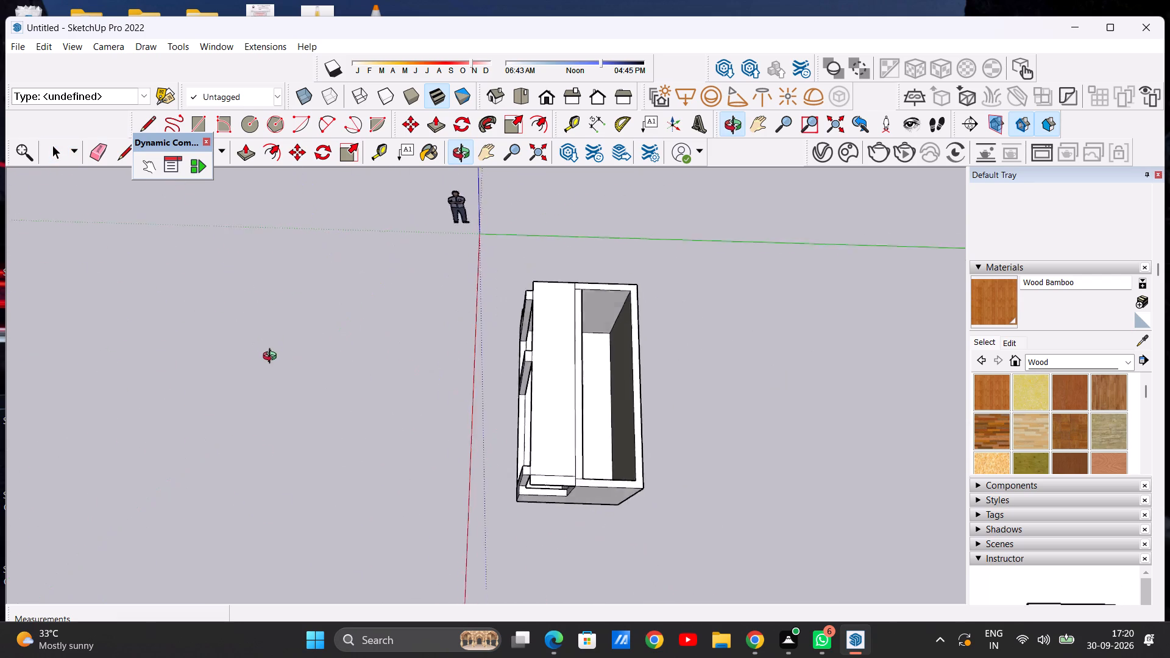
middle_click_drag(272, 358, 356, 272)
middle_click_drag(373, 252, 472, 220)
middle_click_drag(541, 189, 690, 155)
middle_click_drag(598, 310, 631, 258)
scroll(618, 314, "up", 5)
middle_click_drag(377, 380, 445, 289)
scroll(445, 289, "up", 1)
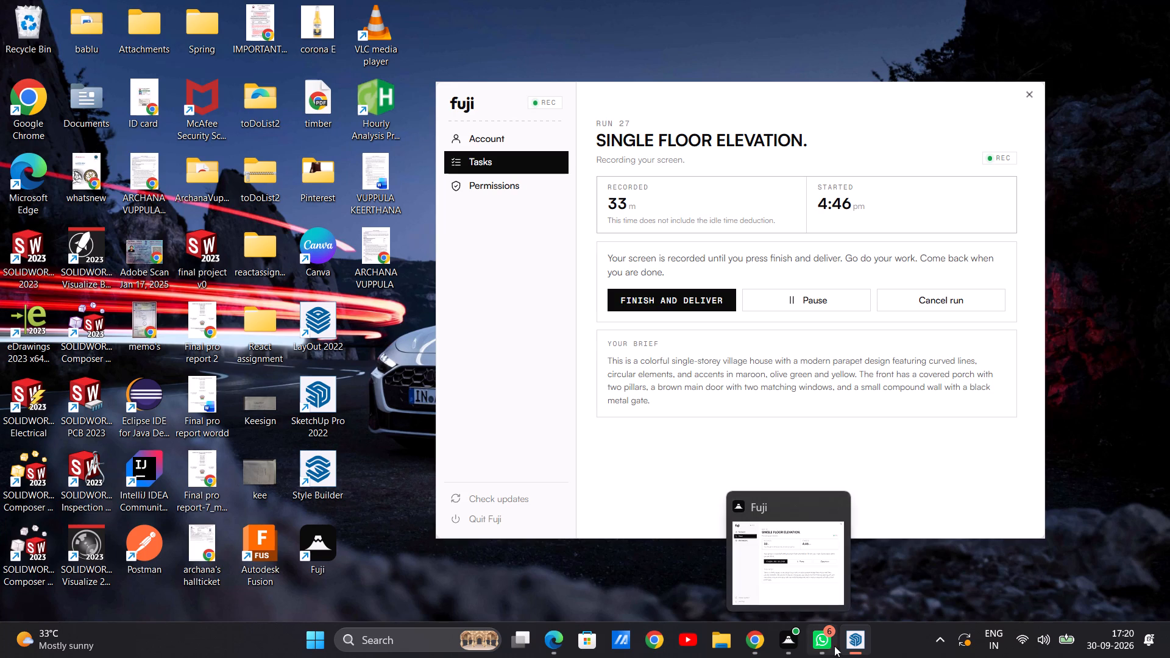
left_click(834, 578)
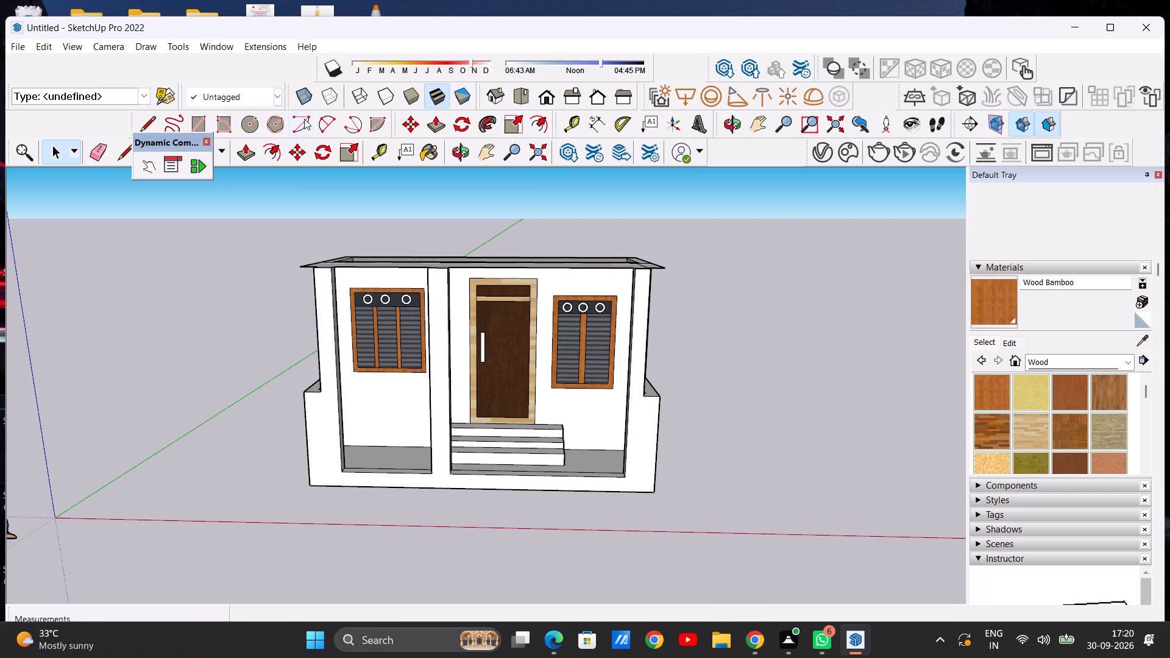
scroll(292, 163, "up", 3)
scroll(436, 462, "up", 4)
scroll(344, 328, "down", 11)
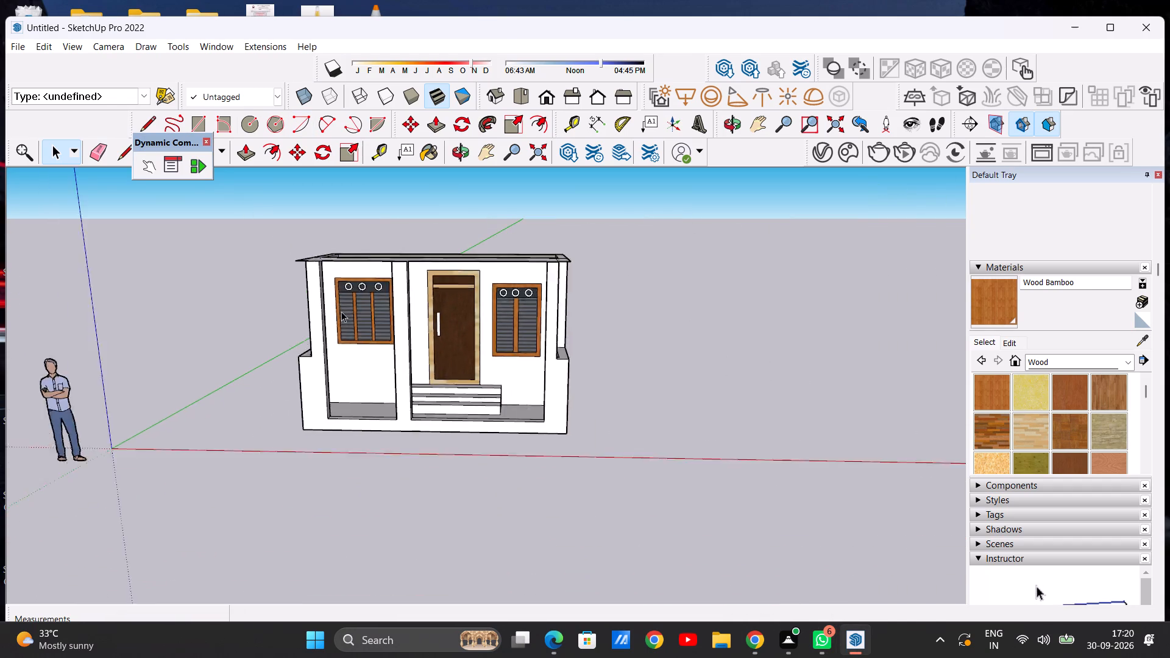
scroll(341, 311, "down", 3)
scroll(433, 311, "up", 3)
middle_click_drag(433, 311, 189, 380)
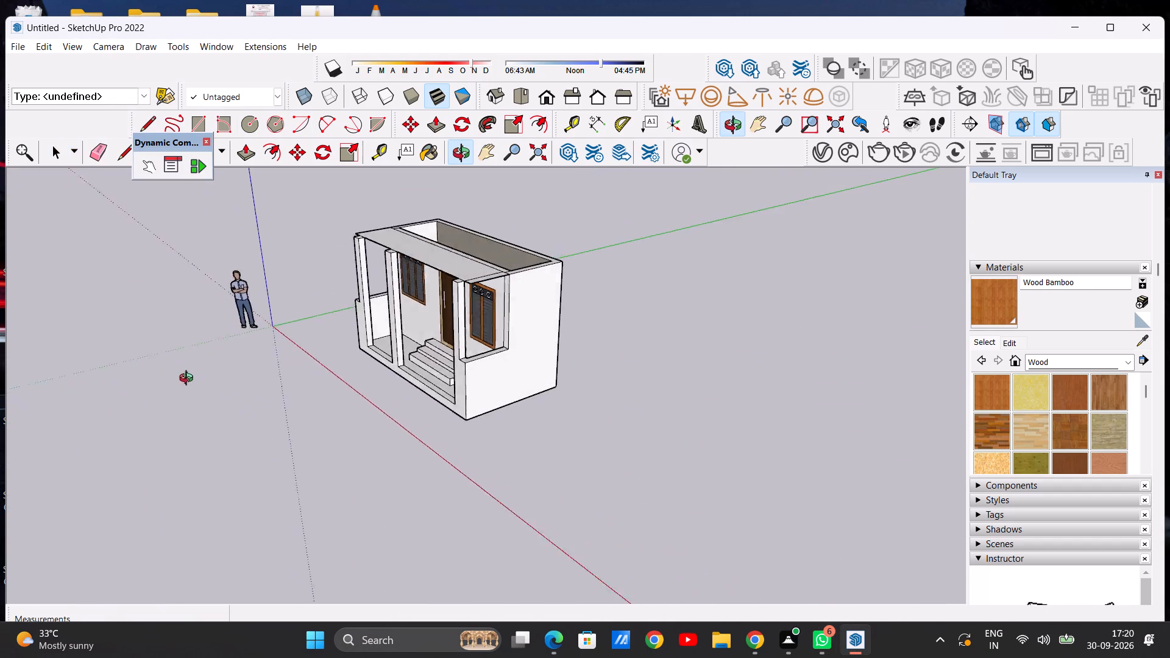
middle_click_drag(189, 380, 166, 450)
scroll(446, 295, "up", 6)
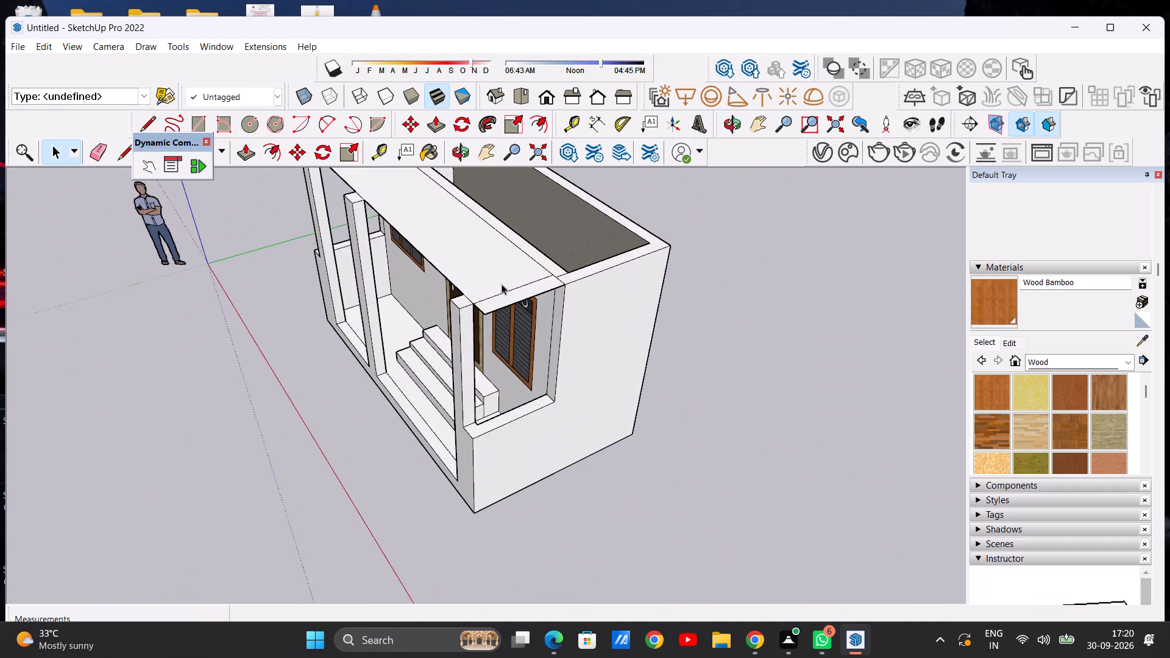
scroll(508, 284, "down", 10)
middle_click_drag(372, 246, 641, 236)
scroll(336, 286, "up", 4)
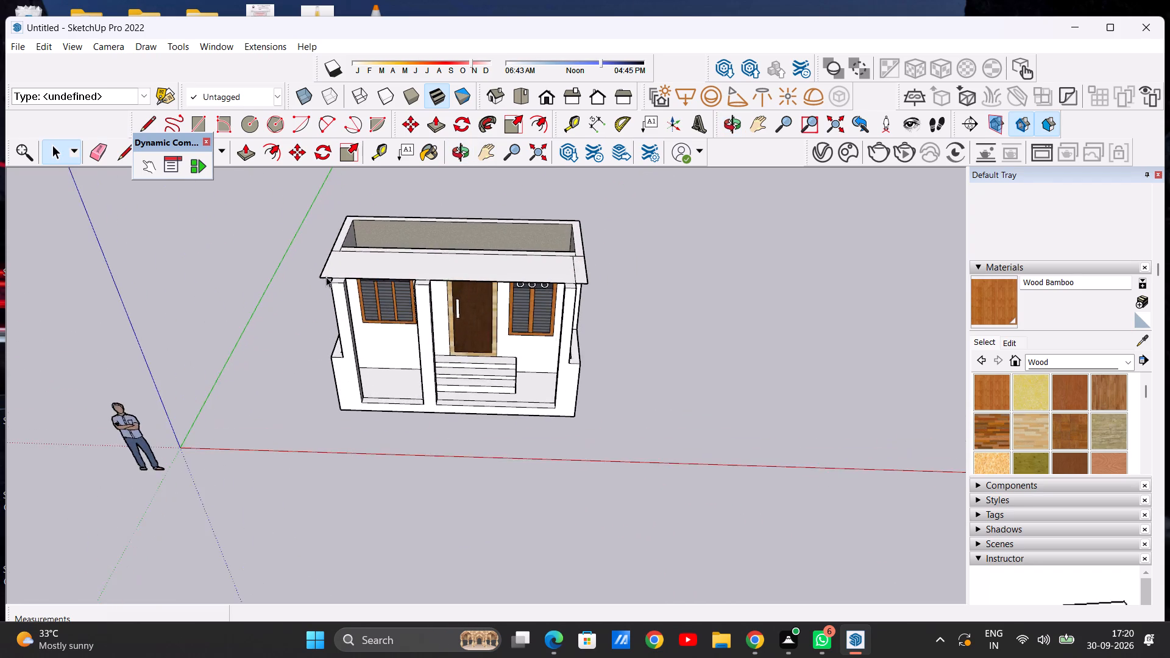
scroll(304, 282, "up", 3)
Erase the dividing edge between the main porch roof face and its extension on the two-panel window side.
middle_click_drag(480, 280, 414, 279)
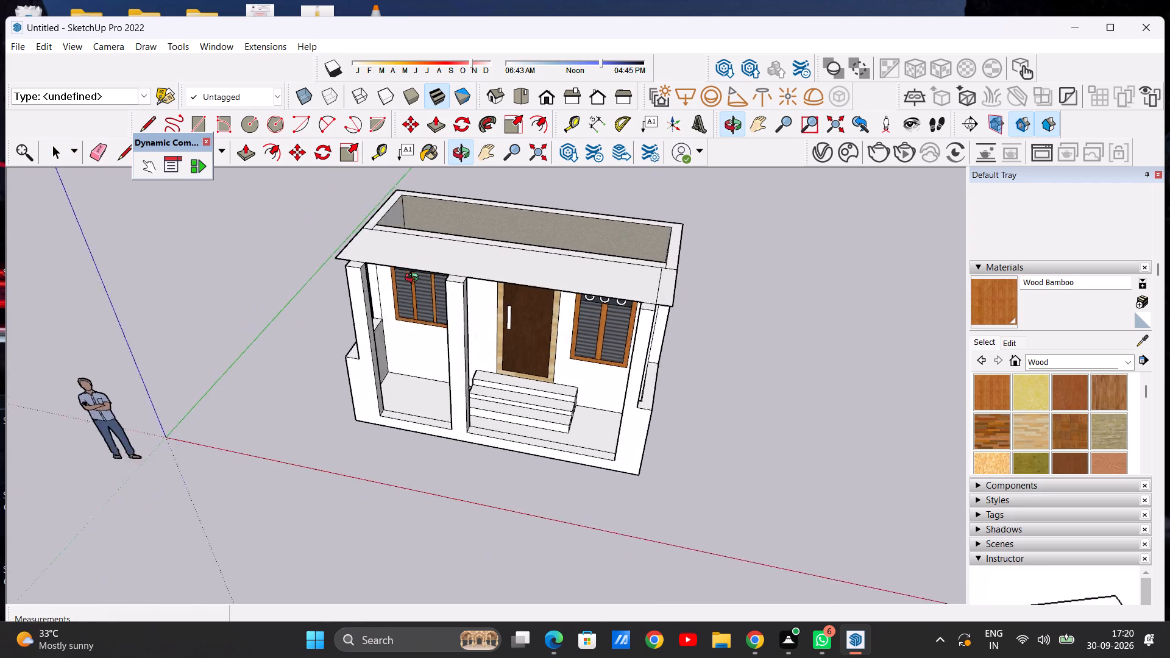
middle_click_drag(414, 279, 184, 257)
scroll(572, 324, "up", 2)
middle_click_drag(611, 366, 616, 409)
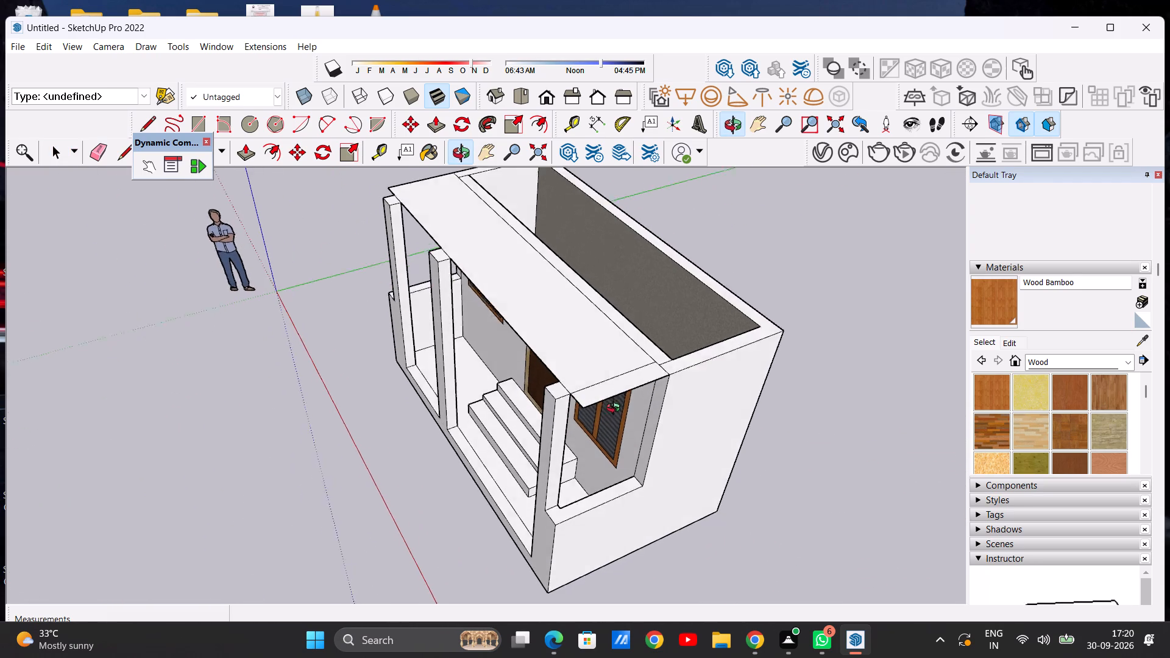
middle_click_drag(616, 409, 619, 422)
left_click(105, 150)
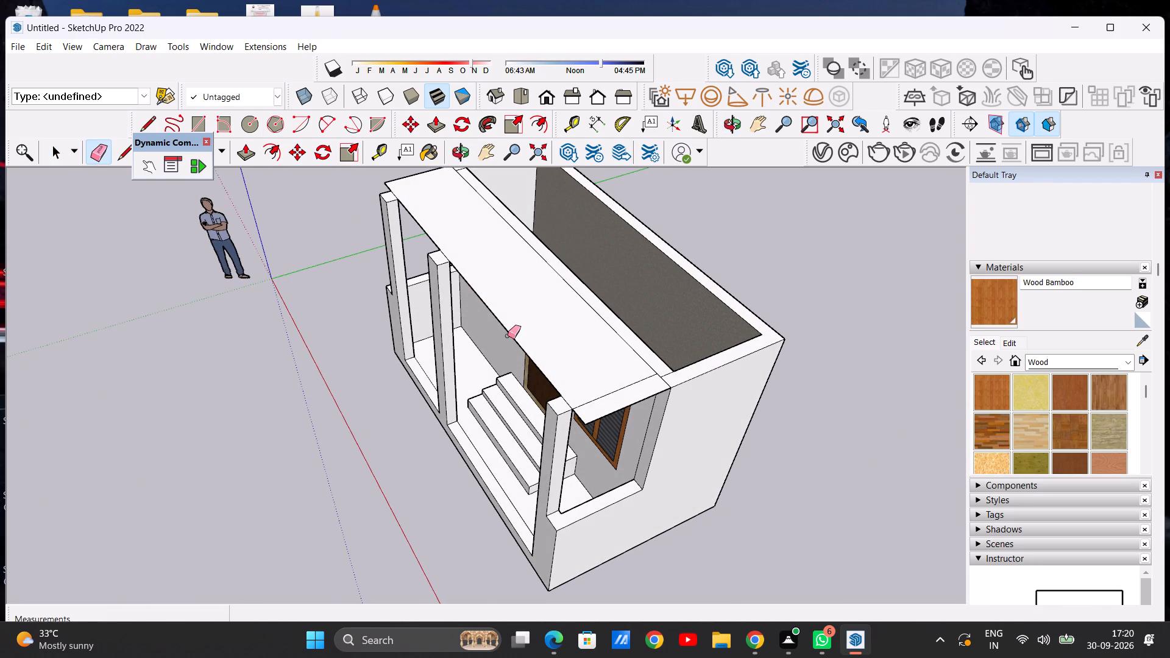
left_click_drag(602, 388, 612, 398)
scroll(633, 389, "up", 3)
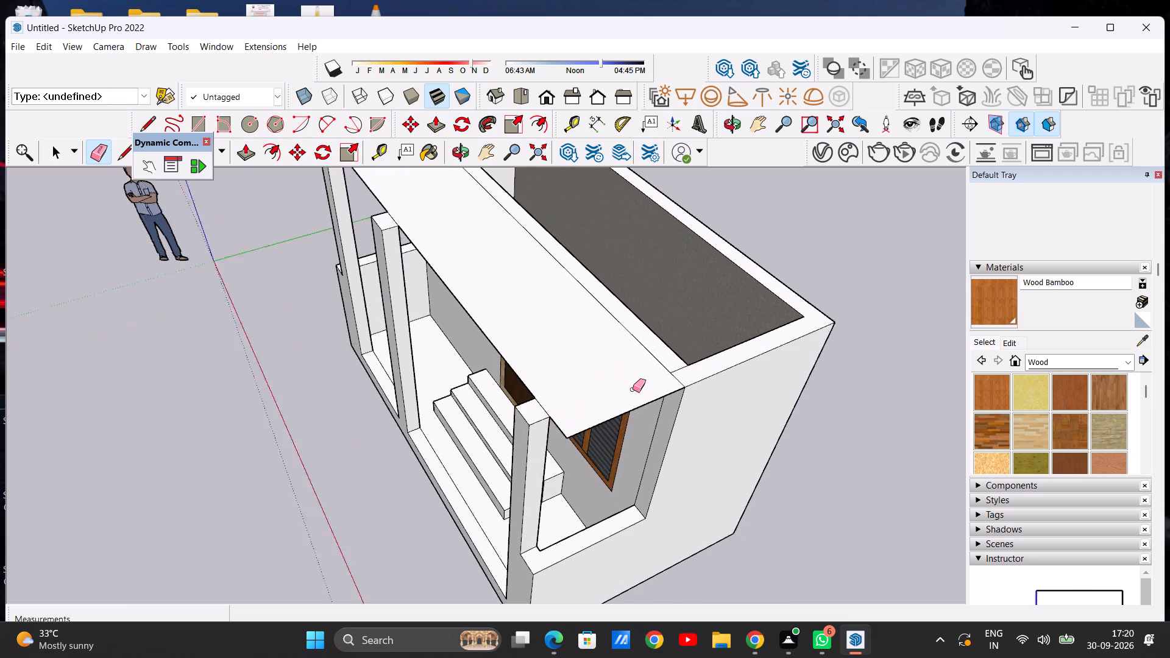
scroll(633, 389, "up", 3)
scroll(634, 373, "down", 10)
scroll(690, 365, "up", 3)
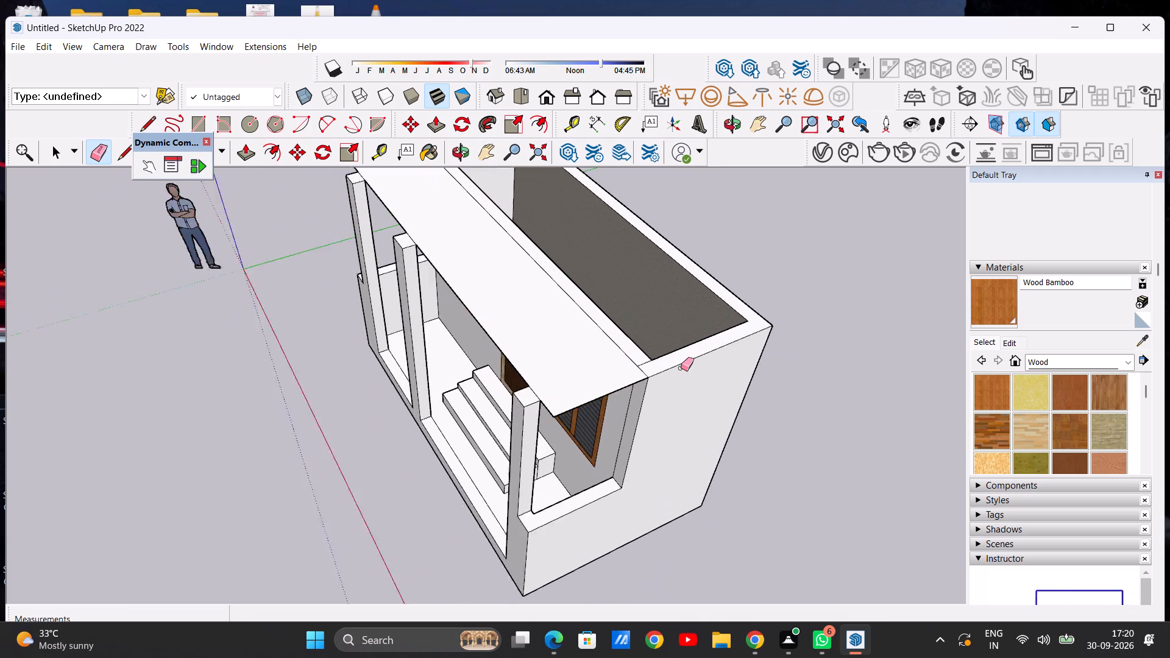
Erase the short stray edges on the wall tops where the porch roof meets the side walls.
scroll(681, 368, "up", 9)
left_click(623, 358)
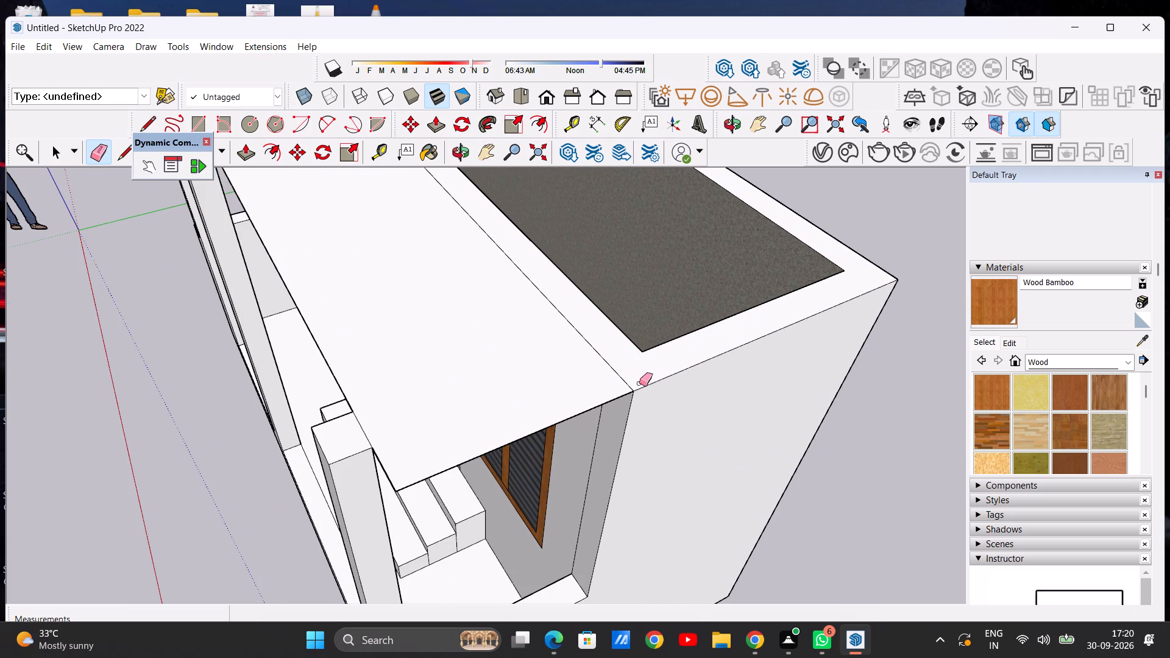
scroll(639, 383, "down", 15)
scroll(492, 189, "up", 6)
scroll(500, 242, "up", 2)
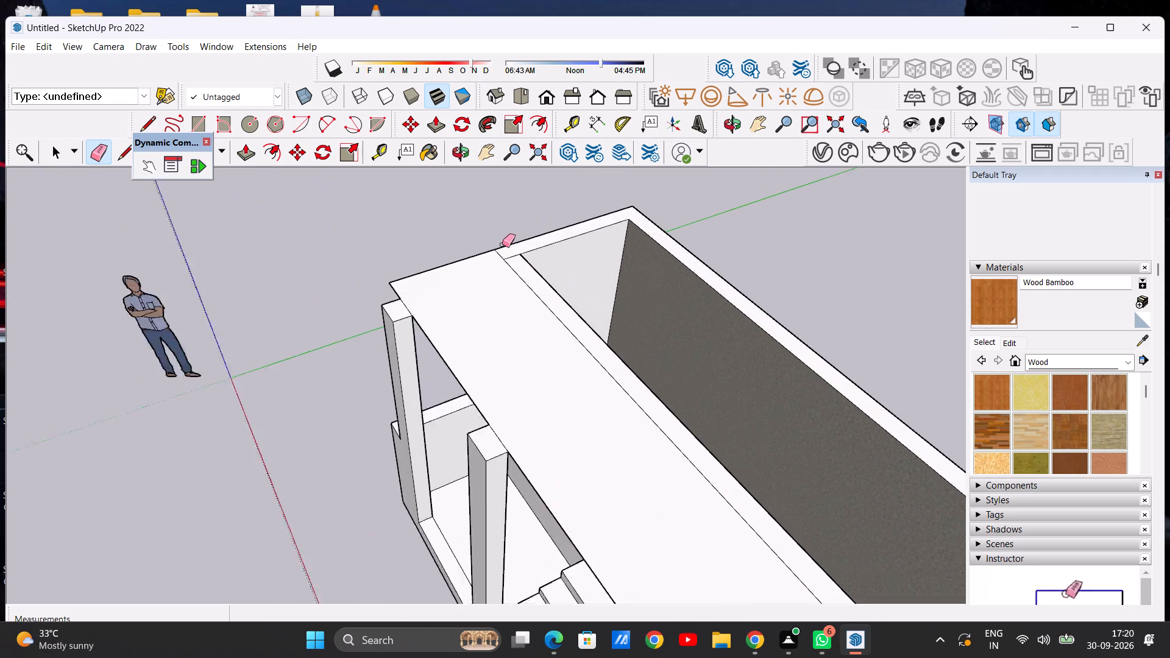
scroll(502, 244, "up", 9)
left_click_drag(514, 257, 517, 268)
scroll(519, 281, "down", 15)
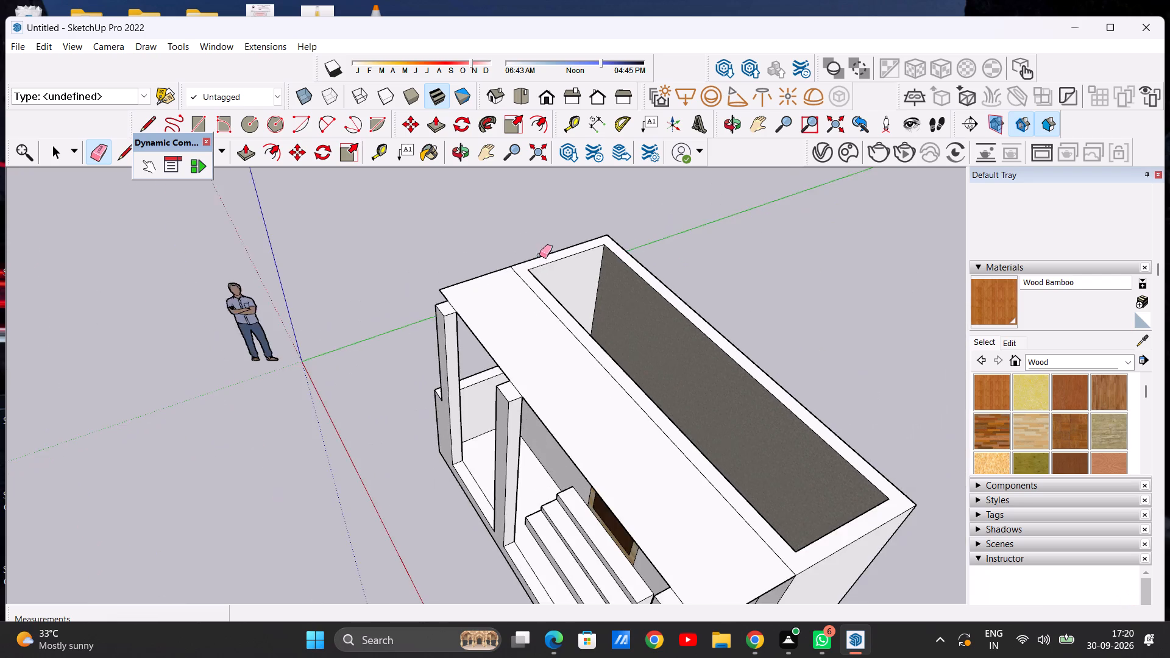
Examine the house and its open-topped room from the front, the two-panel window side and above.
middle_click_drag(491, 438, 717, 400)
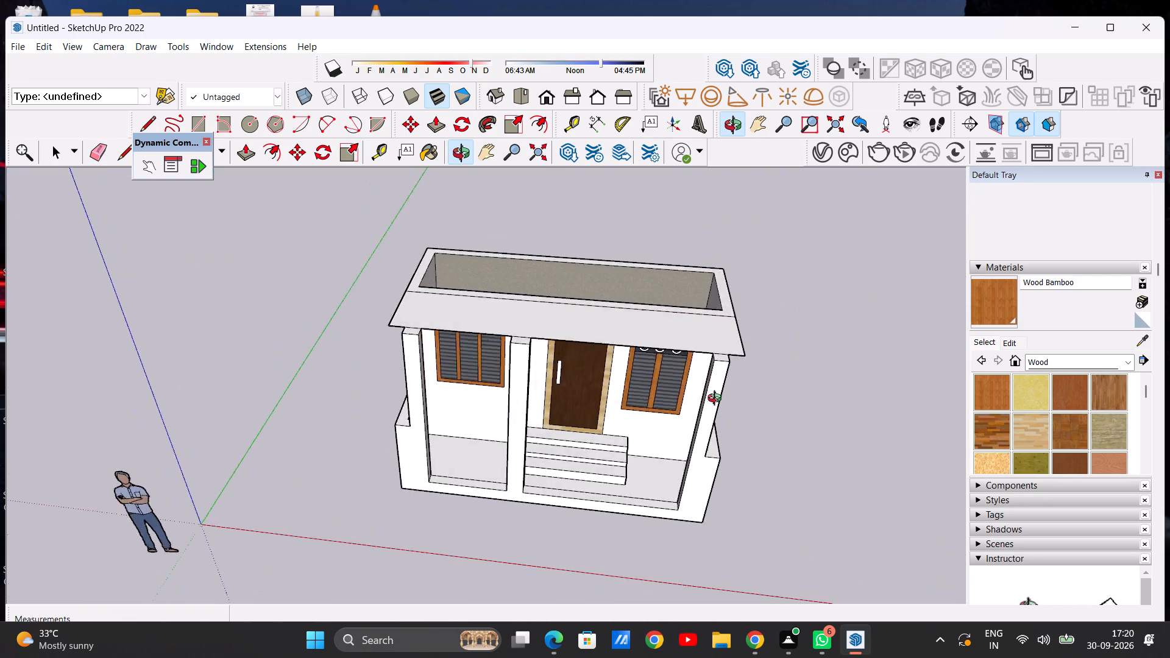
middle_click_drag(717, 400, 750, 280)
scroll(459, 355, "down", 4)
scroll(523, 359, "up", 5)
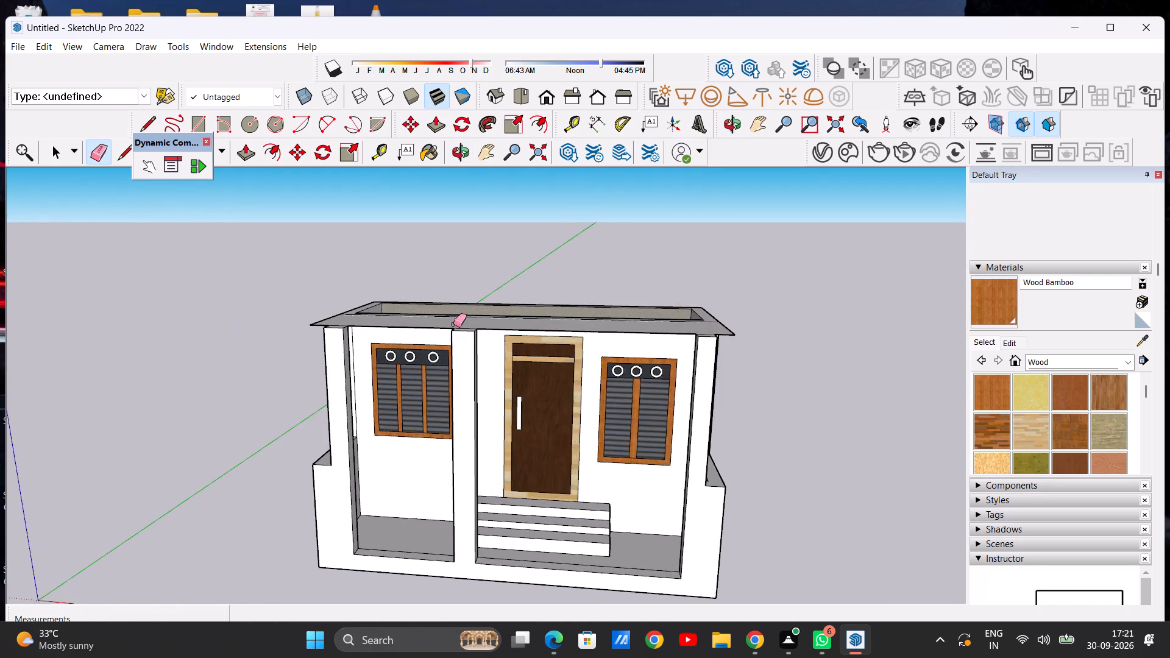
middle_click_drag(395, 328, 104, 464)
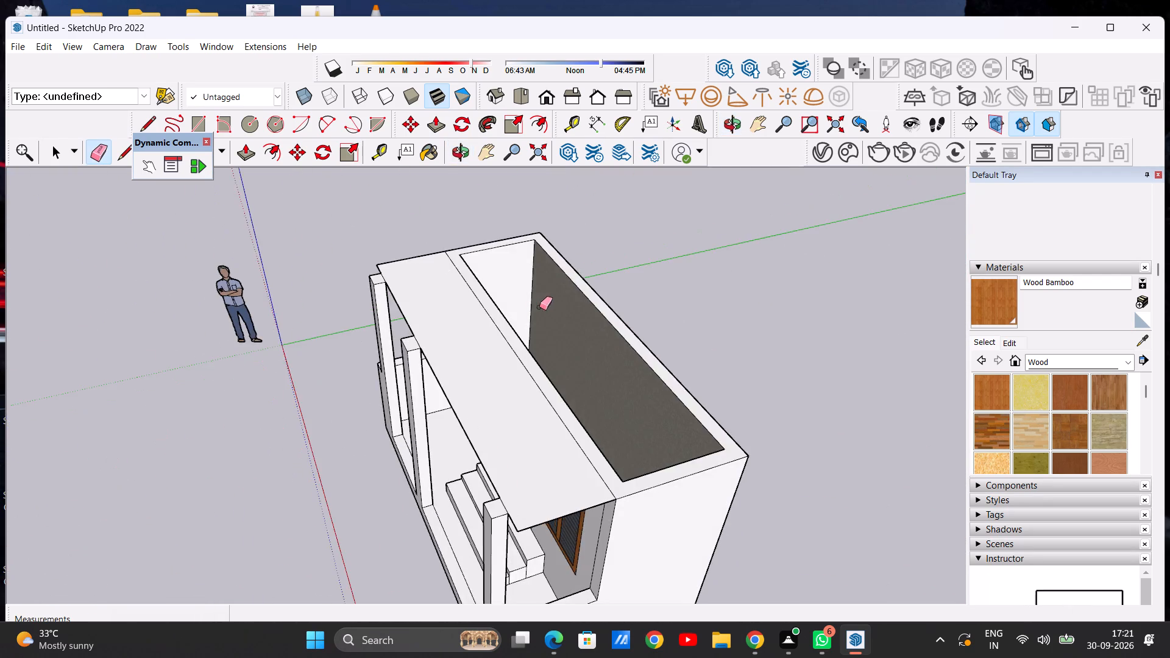
middle_click_drag(536, 308, 349, 397)
key("space")
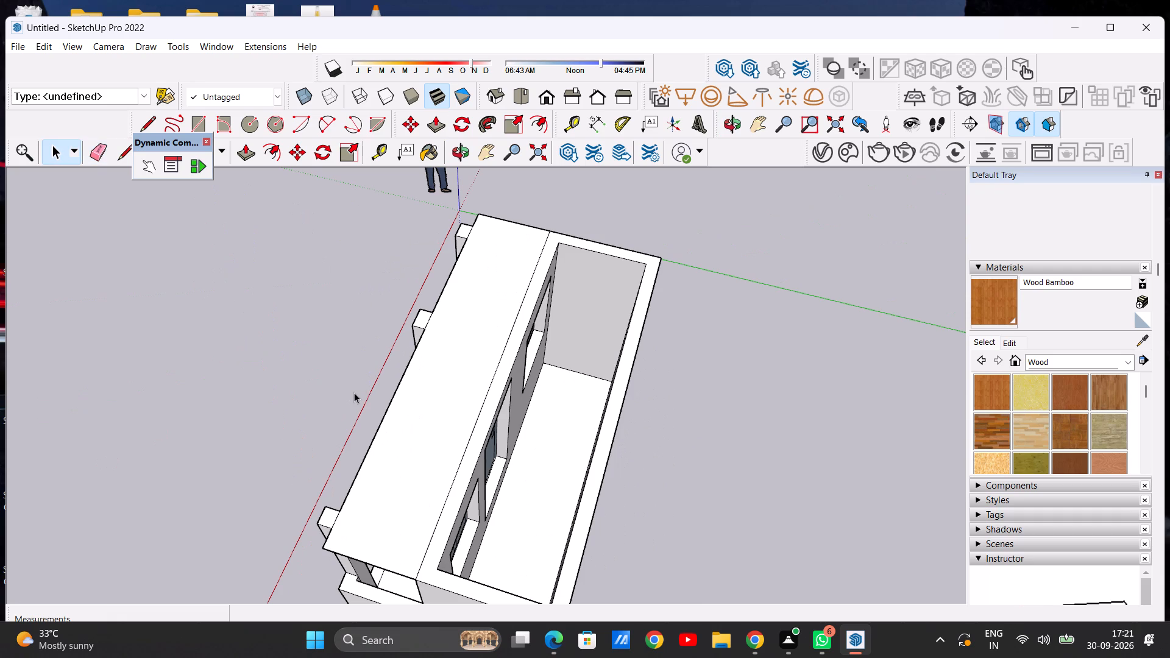
scroll(428, 190, "down", 5)
scroll(492, 392, "up", 5)
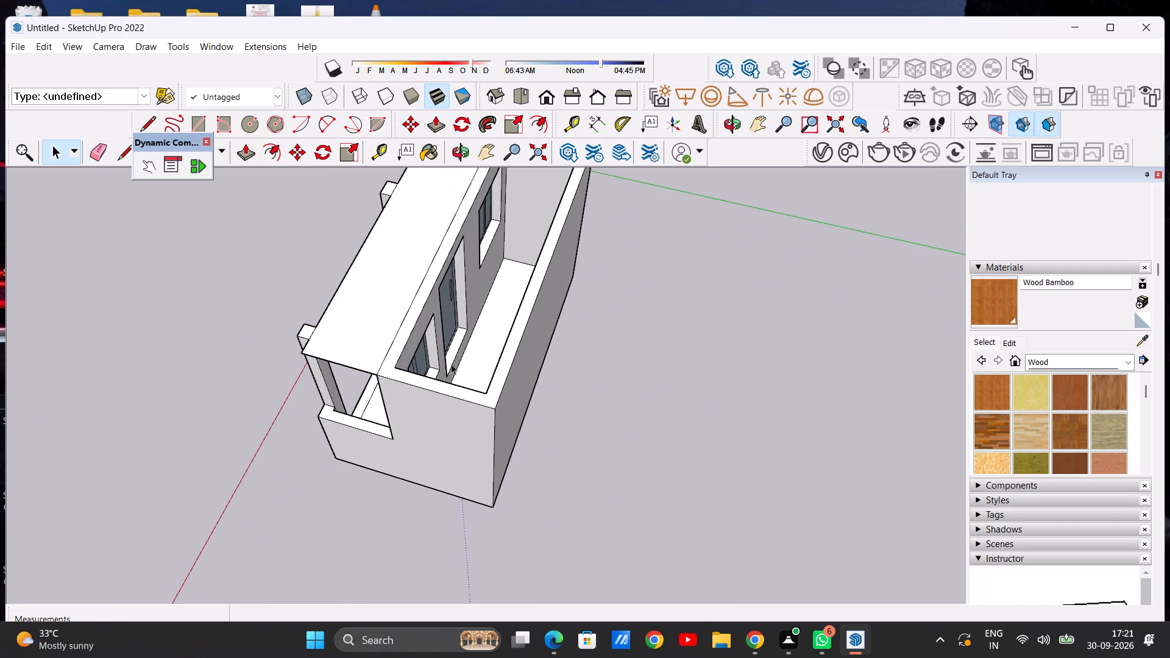
Move the room's interior floor face with its edges up 10' from its corner to the wall top, covering the room as a roof.
middle_click_drag(450, 364, 511, 449)
scroll(447, 391, "up", 6)
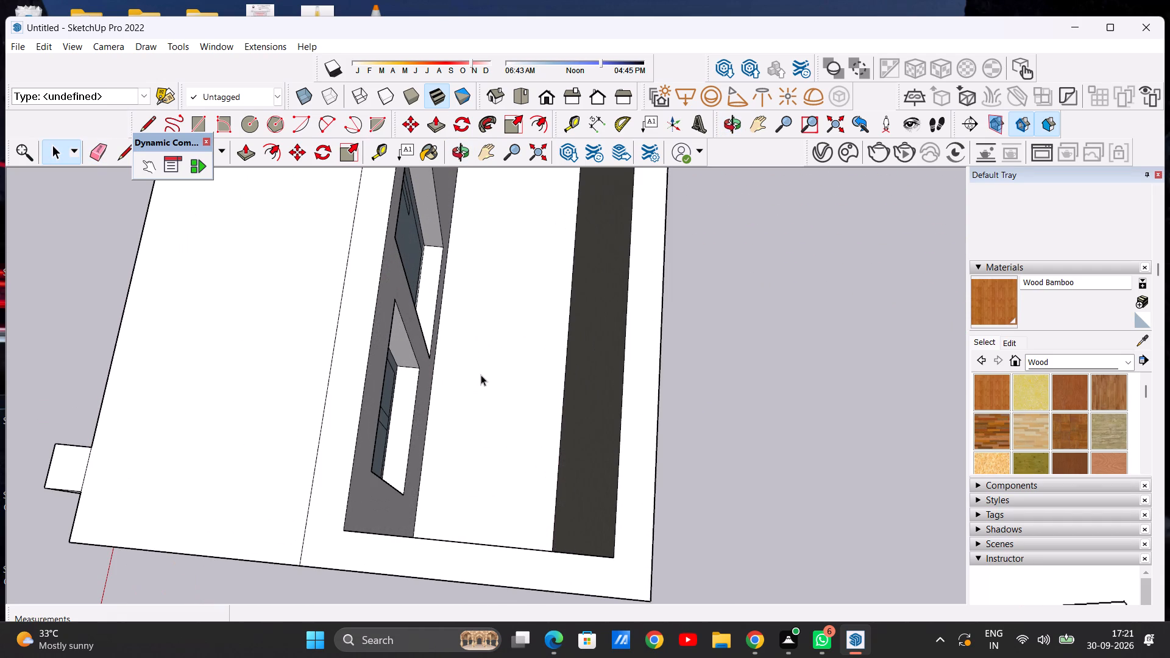
left_click(481, 375)
left_click(481, 375)
scroll(481, 378, "down", 12)
scroll(509, 291, "up", 3)
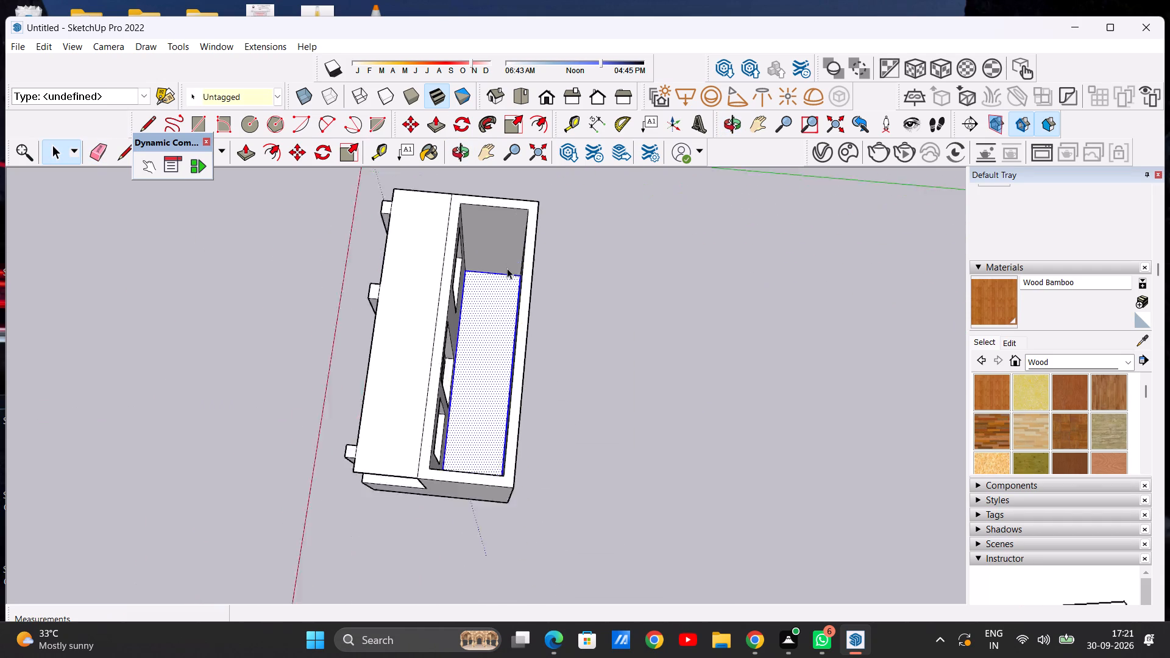
scroll(507, 268, "up", 4)
left_click(297, 156)
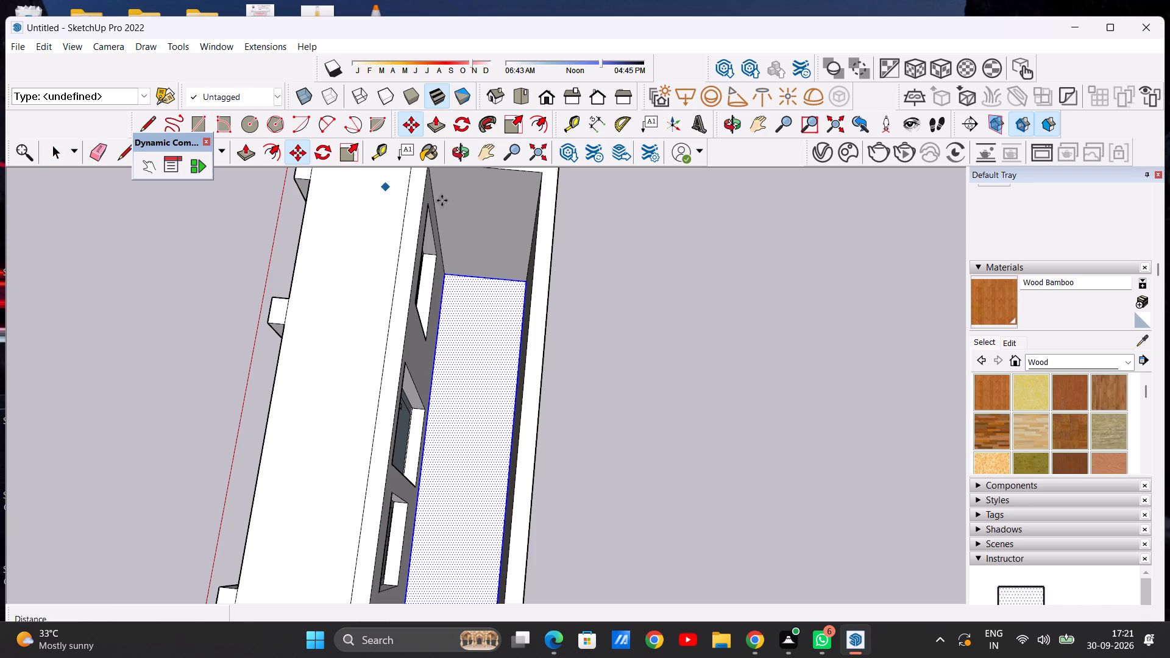
scroll(531, 275, "up", 5)
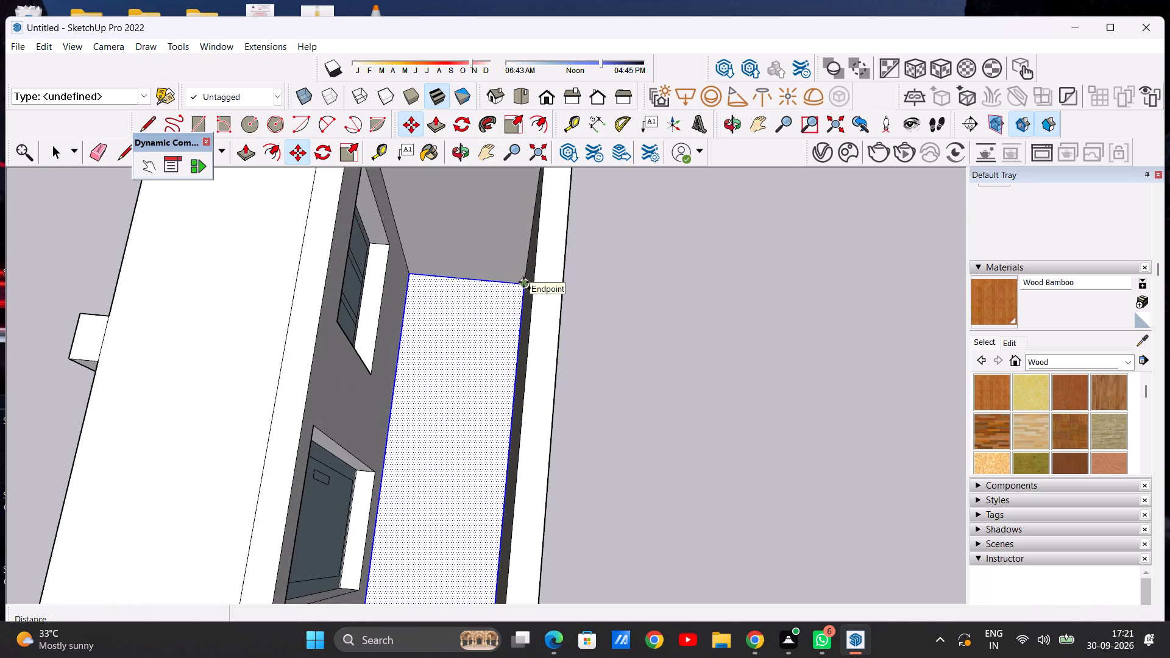
left_click(523, 282)
scroll(534, 238, "down", 5)
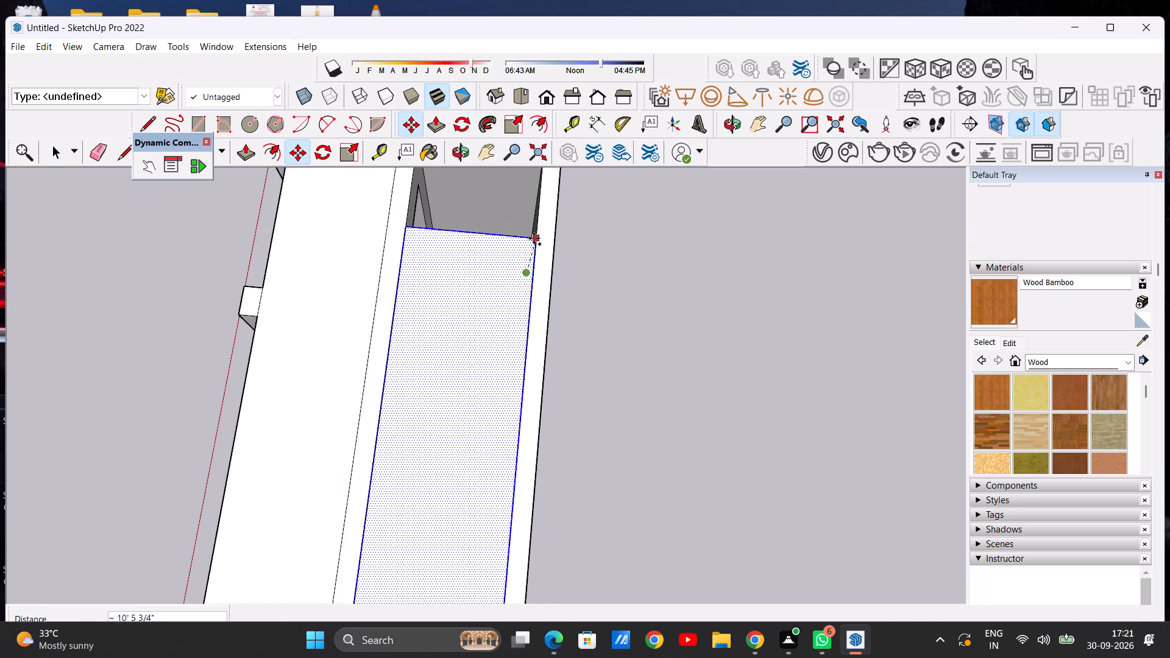
scroll(503, 211, "down", 4)
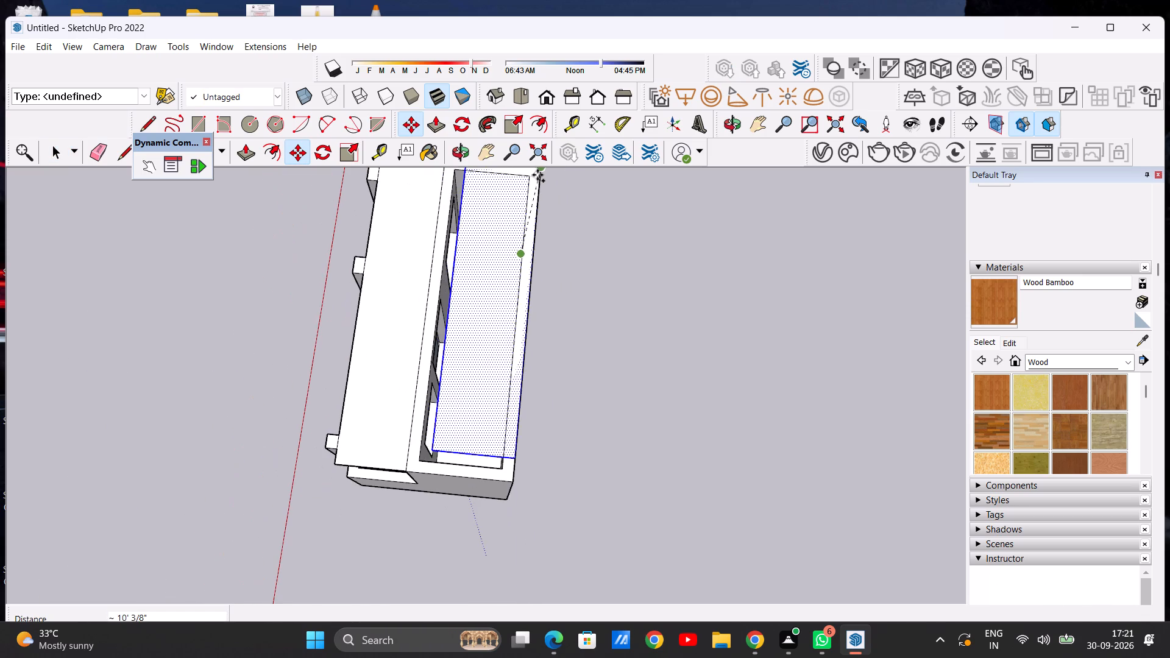
scroll(530, 183, "up", 6)
left_click(530, 183)
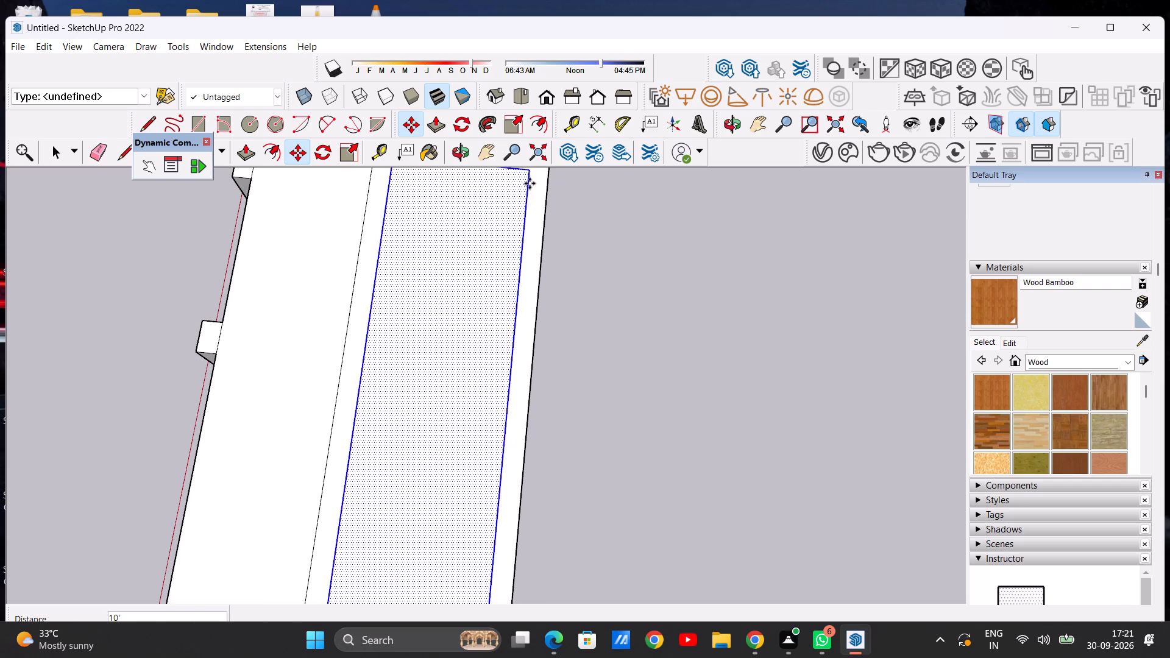
key("space")
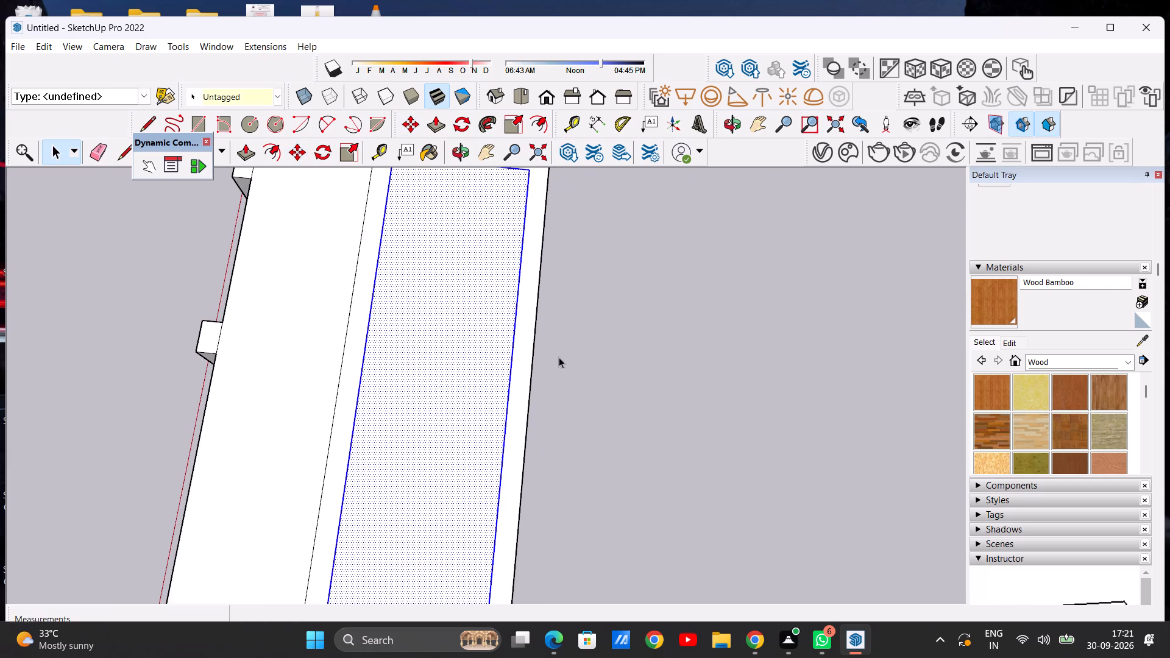
scroll(559, 357, "down", 9)
middle_click_drag(512, 488, 533, 322)
left_click(651, 419)
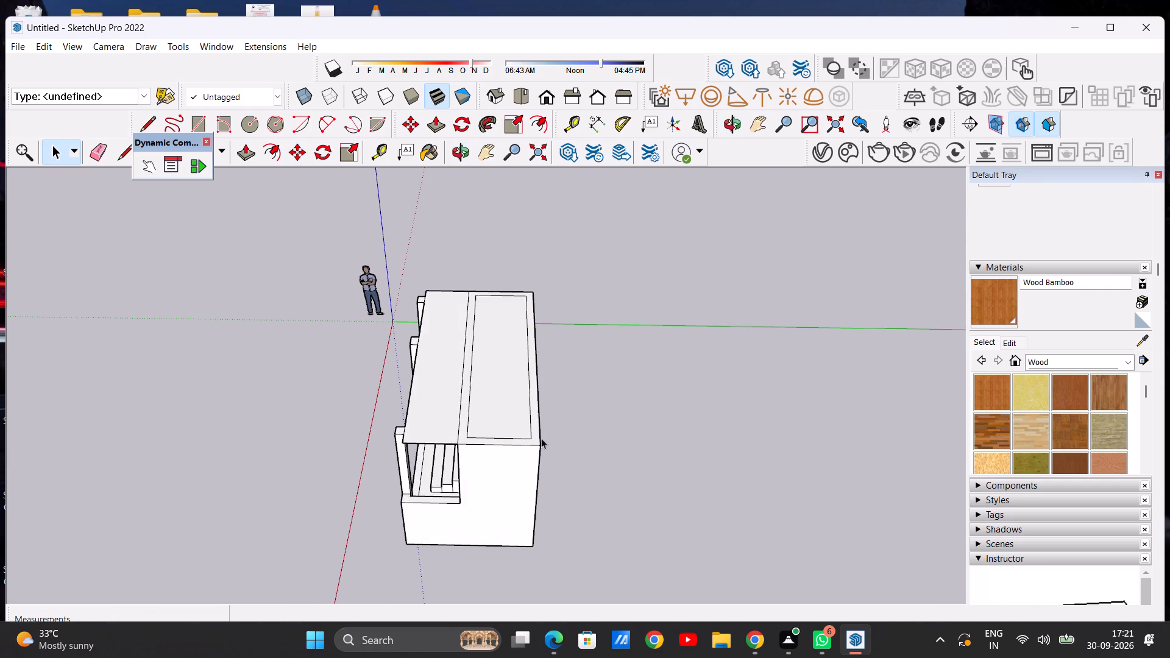
Examine the covered room, the porch roof and the post tops at its front edge from the front and both sides.
scroll(469, 430, "up", 12)
scroll(467, 436, "down", 12)
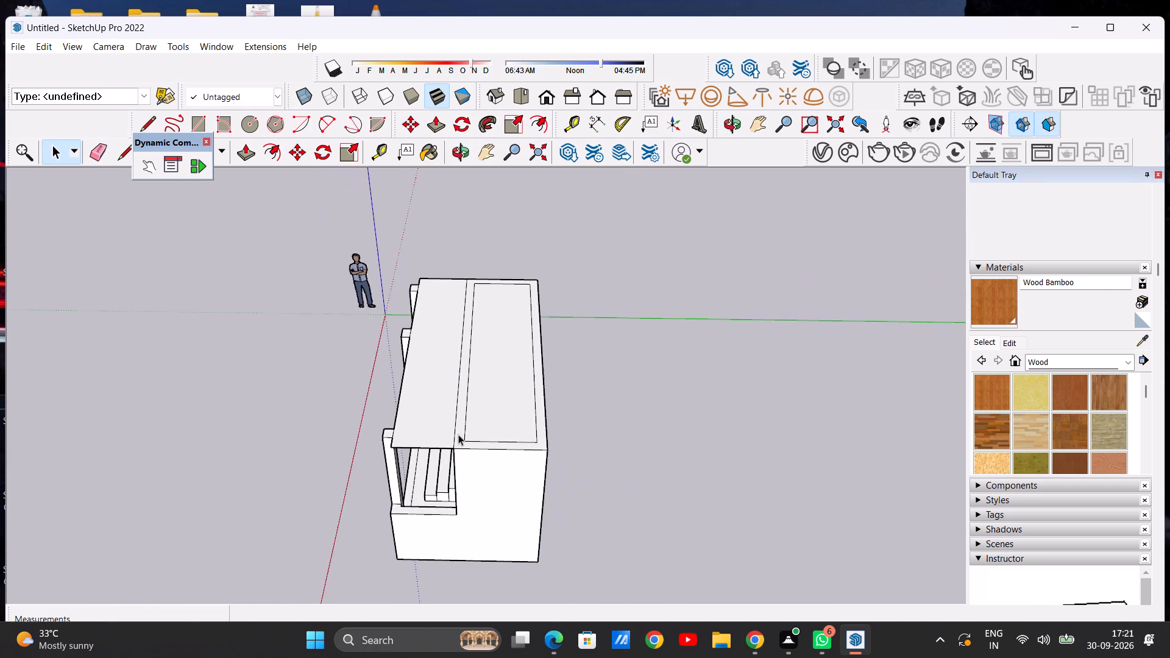
middle_click_drag(368, 430, 608, 331)
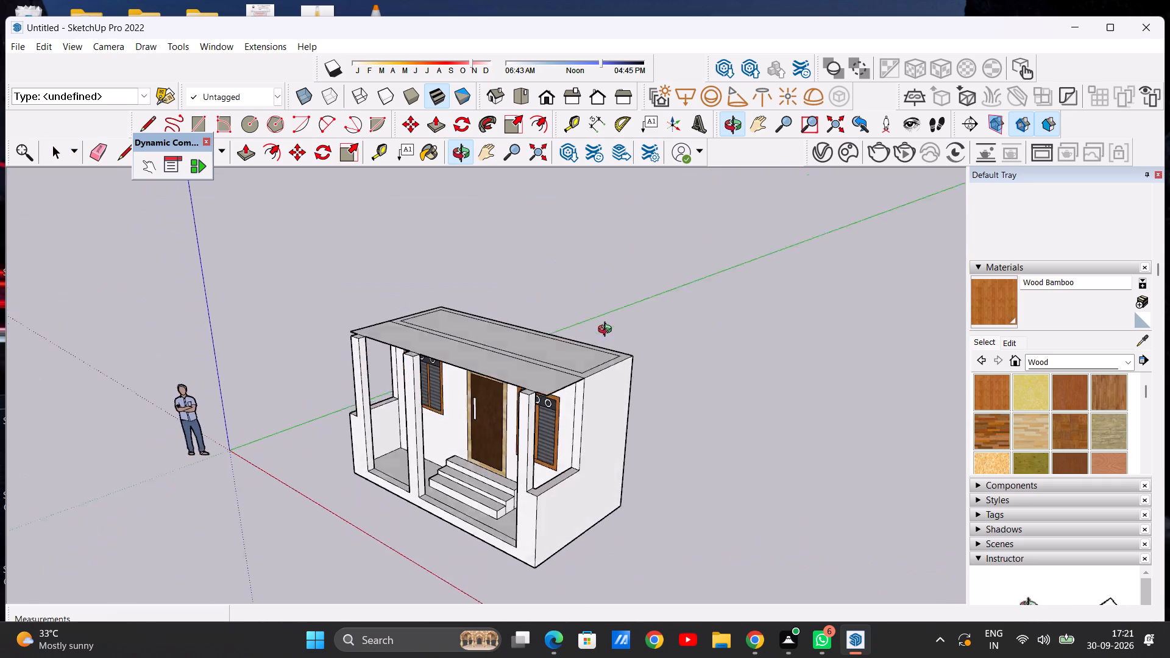
middle_click_drag(608, 331, 659, 381)
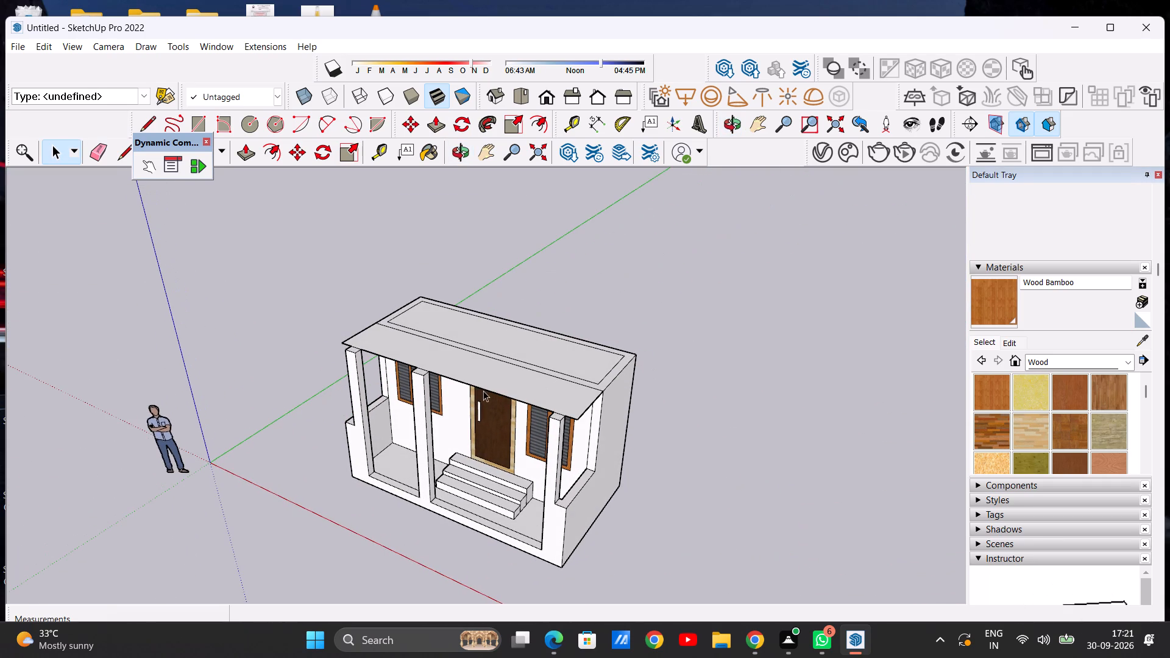
middle_click_drag(483, 391, 514, 458)
scroll(452, 433, "up", 4)
scroll(402, 397, "up", 1)
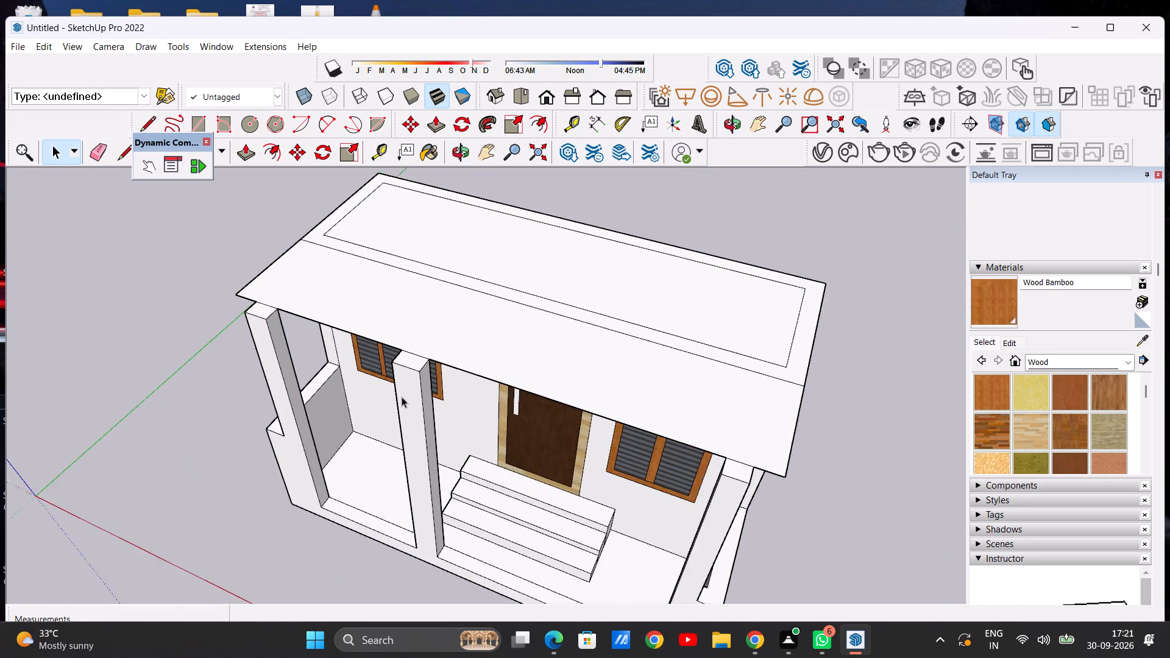
scroll(402, 397, "up", 2)
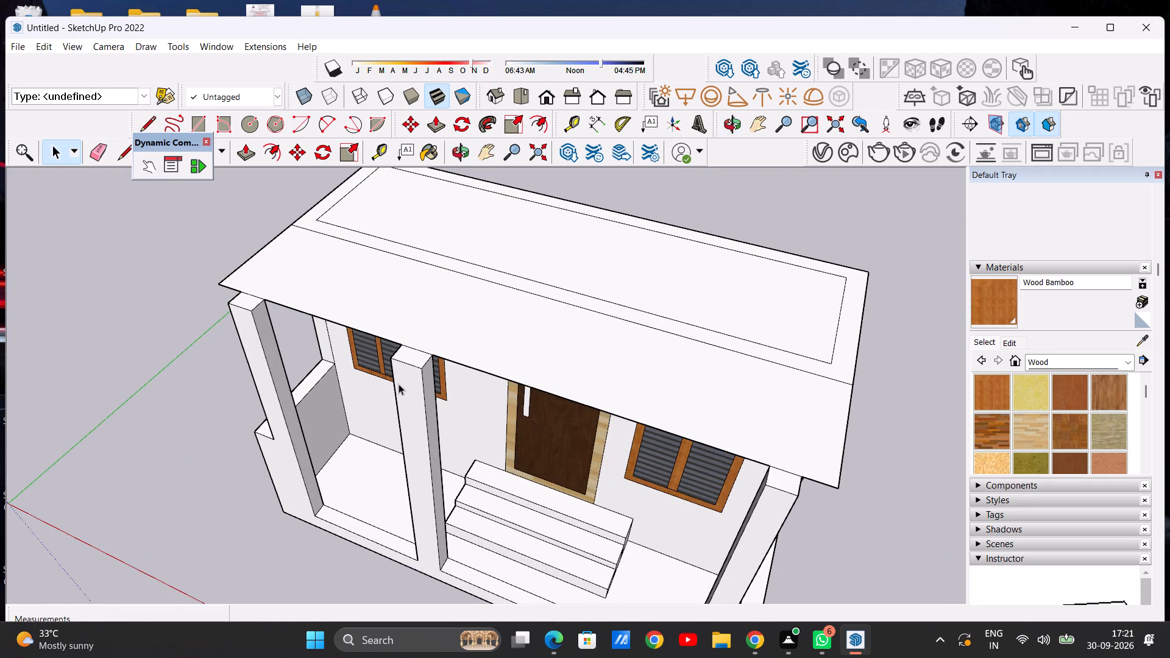
middle_click_drag(337, 367, 340, 257)
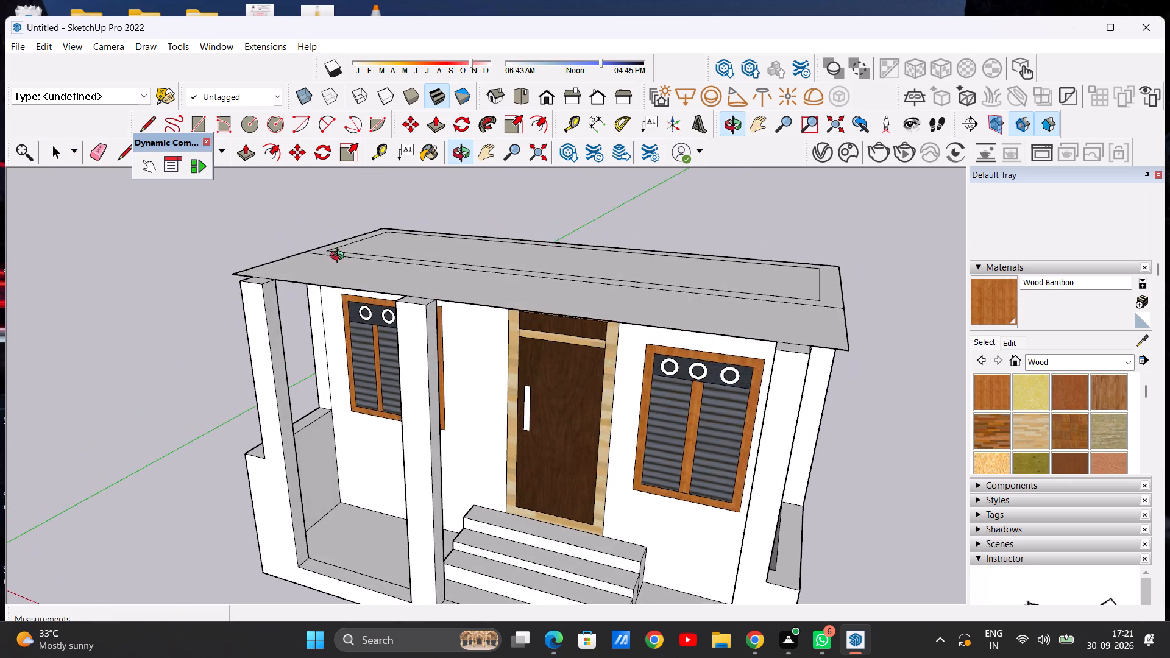
middle_click_drag(340, 257, 331, 253)
middle_click_drag(469, 288, 422, 406)
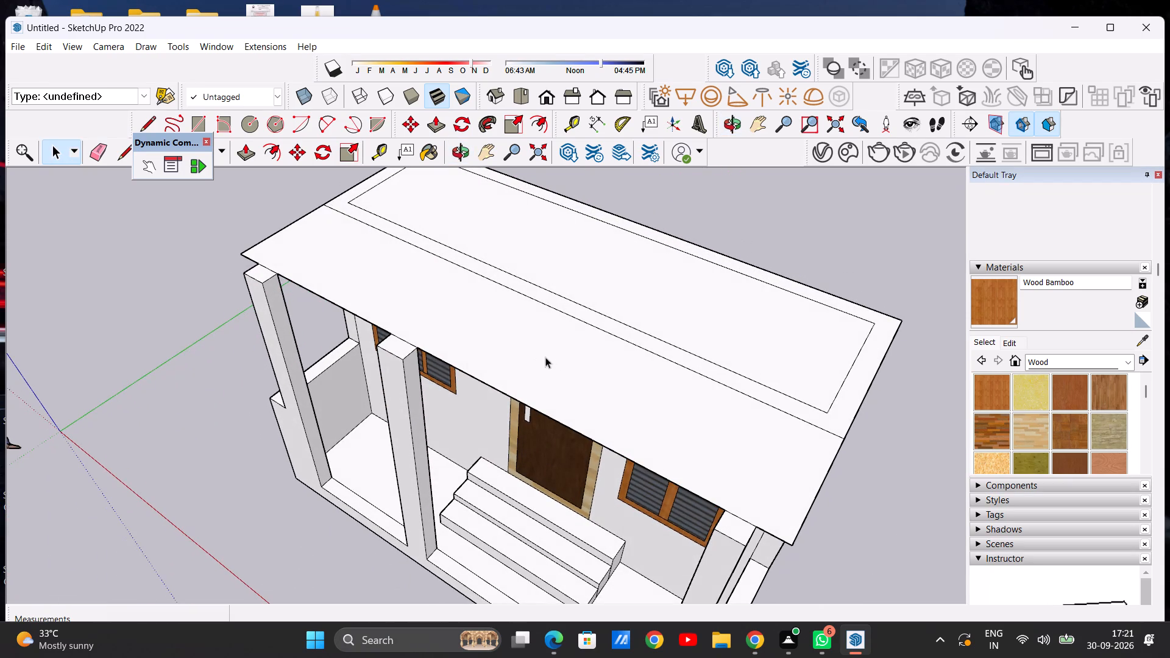
middle_click_drag(247, 288, 328, 176)
middle_click_drag(256, 311, 289, 286)
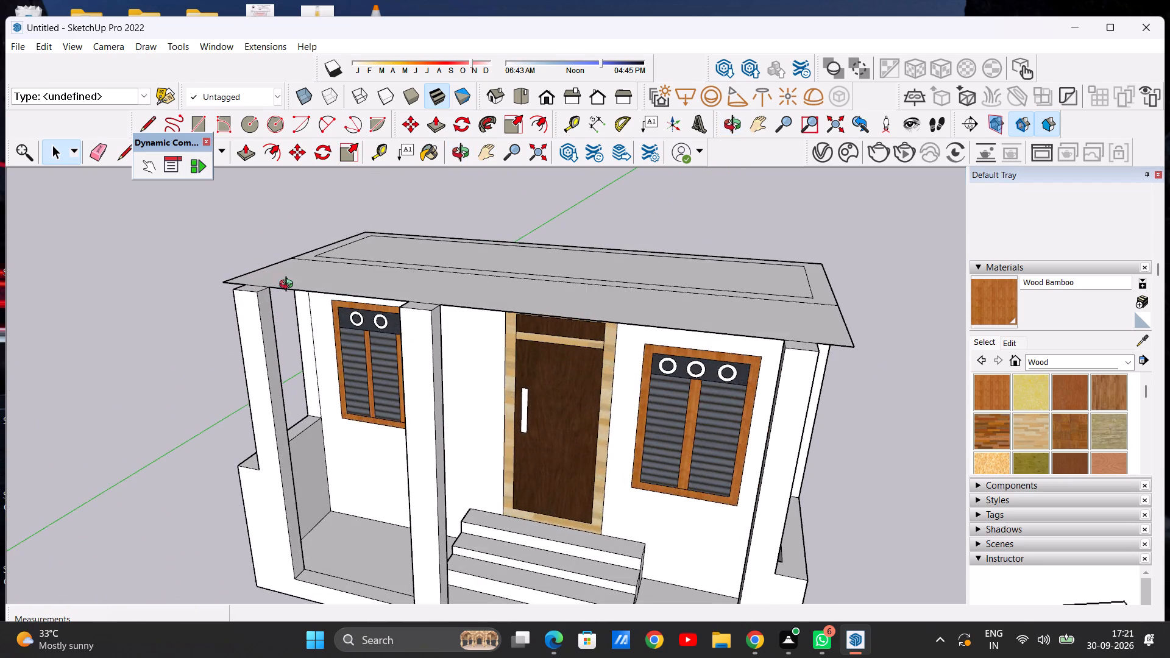
middle_click_drag(289, 286, 436, 240)
middle_click_drag(244, 339, 550, 428)
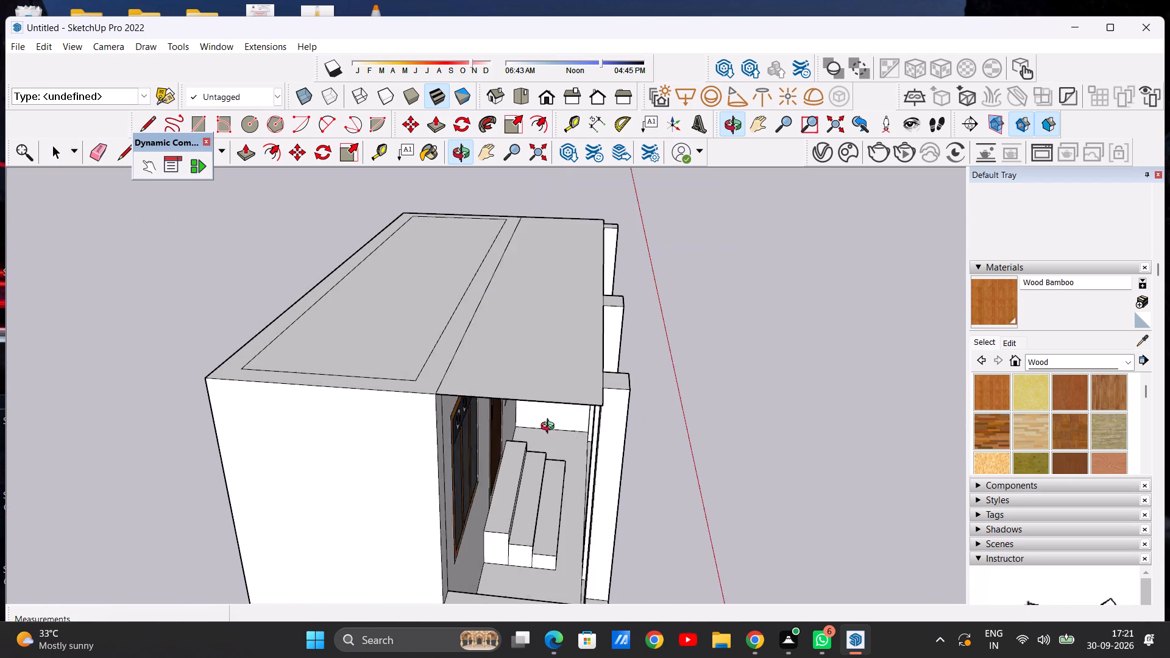
middle_click_drag(550, 428, 547, 428)
scroll(583, 400, "up", 20)
scroll(583, 400, "up", 2)
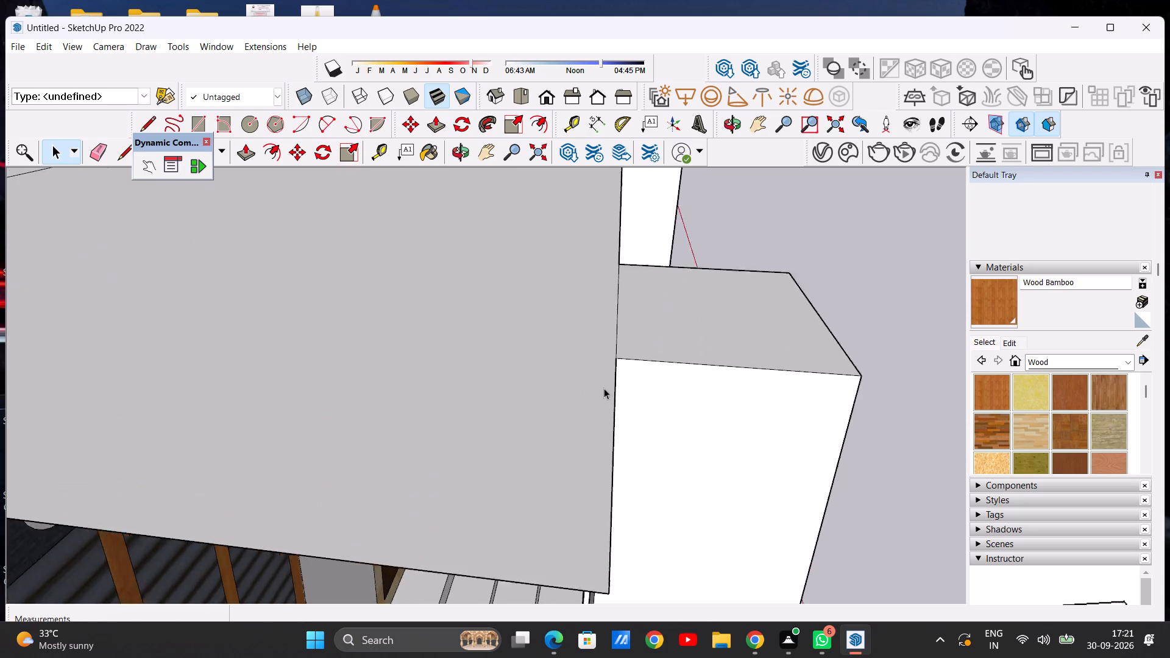
scroll(604, 388, "up", 4)
middle_click_drag(633, 390, 249, 389)
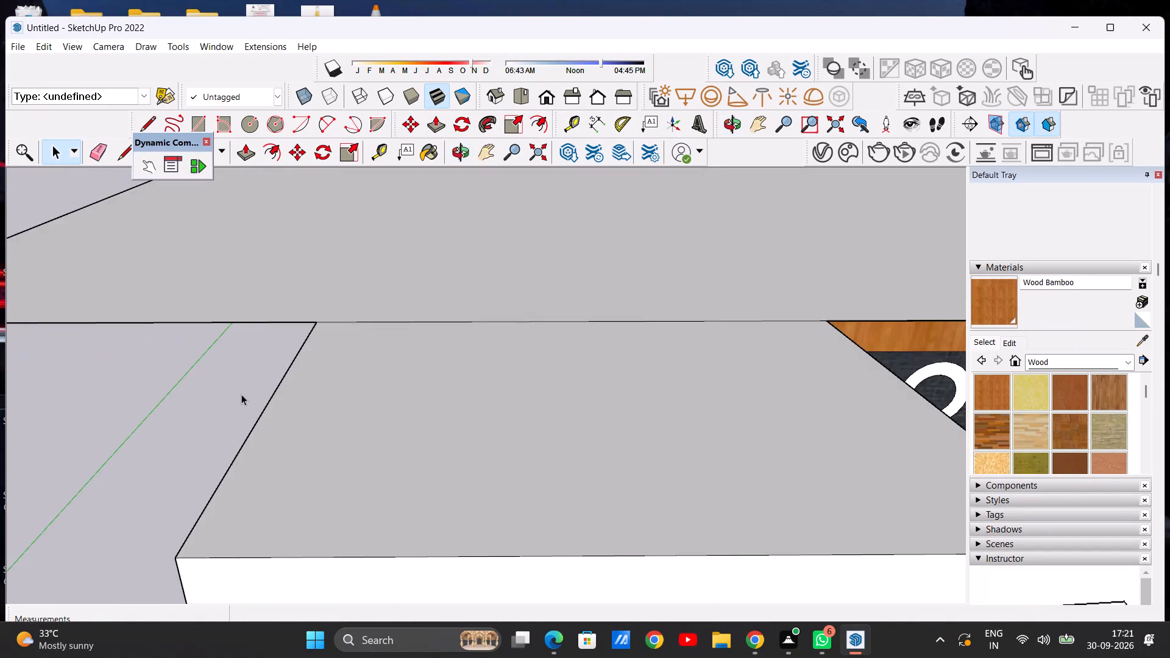
scroll(241, 394, "down", 20)
scroll(241, 394, "down", 3)
scroll(549, 383, "up", 5)
Push/Pull the porch roof face upward by about 4 5/8" to give it thickness.
middle_click_drag(542, 381, 434, 382)
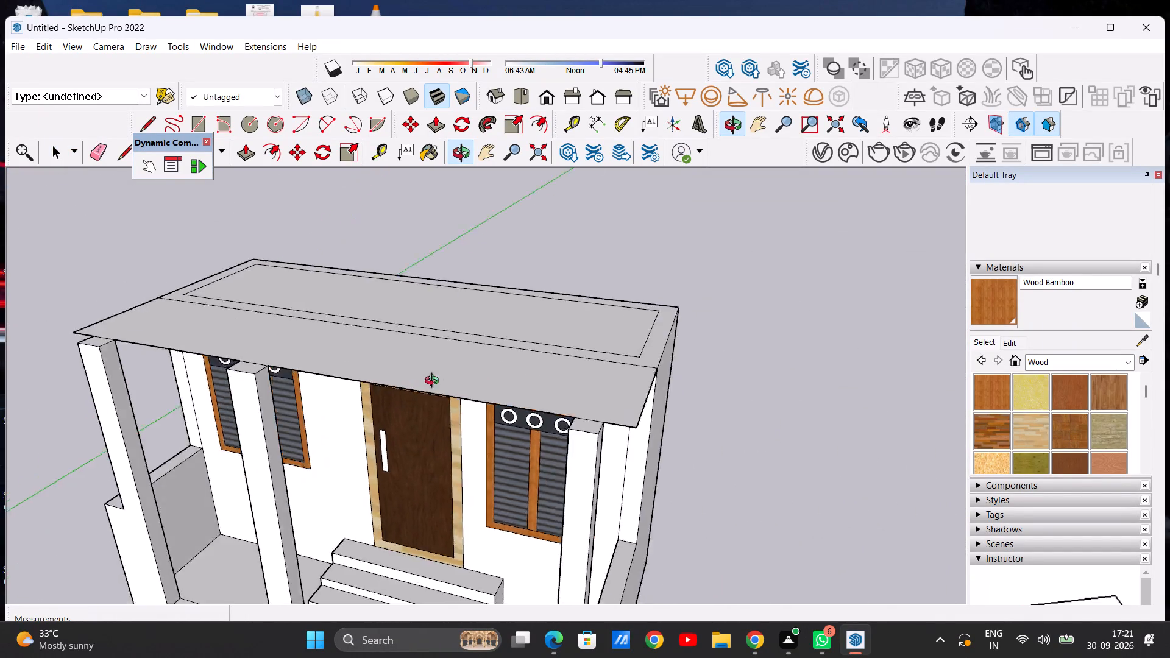
middle_click_drag(434, 382, 300, 433)
scroll(305, 405, "down", 4)
scroll(406, 410, "up", 6)
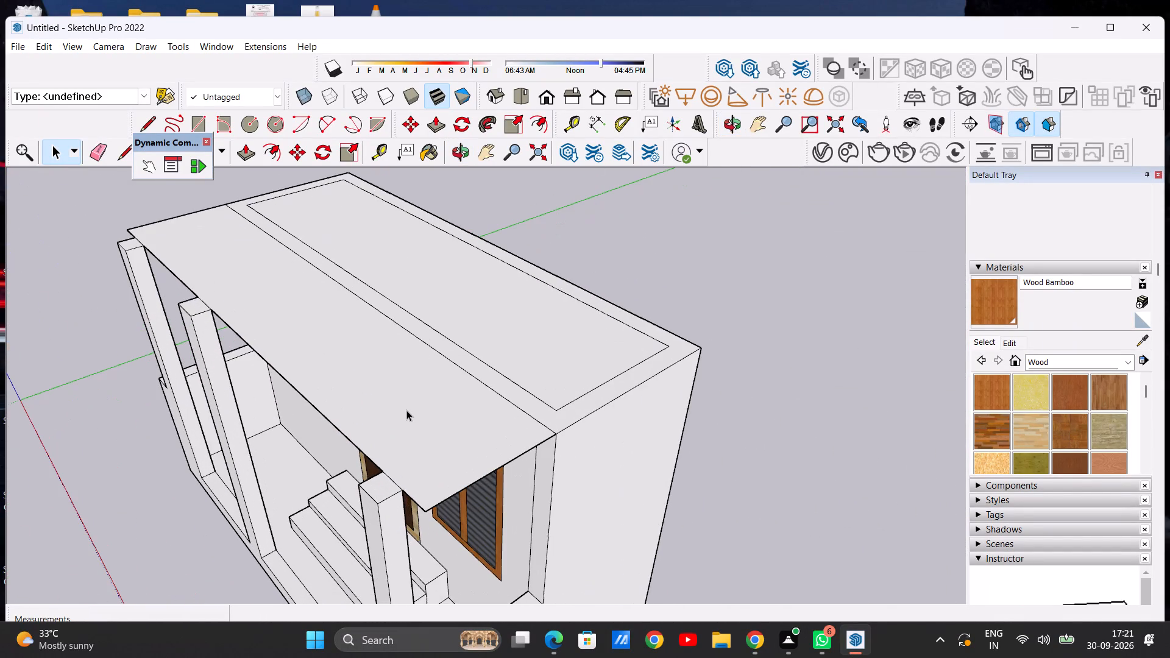
left_click(241, 155)
left_click(383, 404)
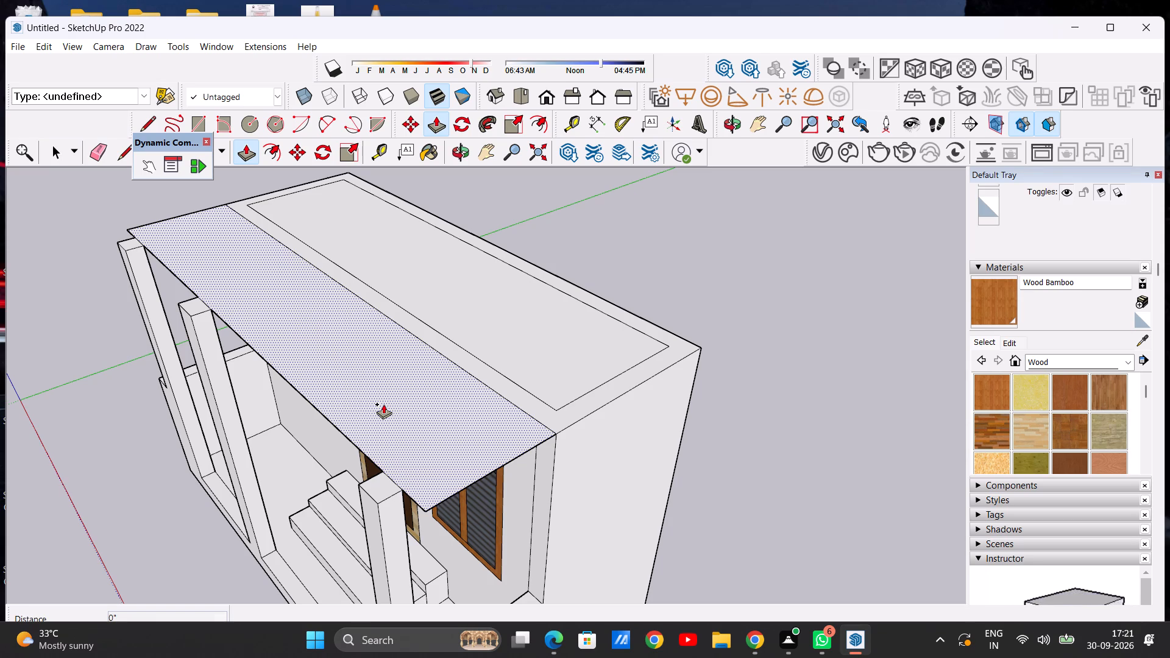
middle_click_drag(403, 373, 445, 344)
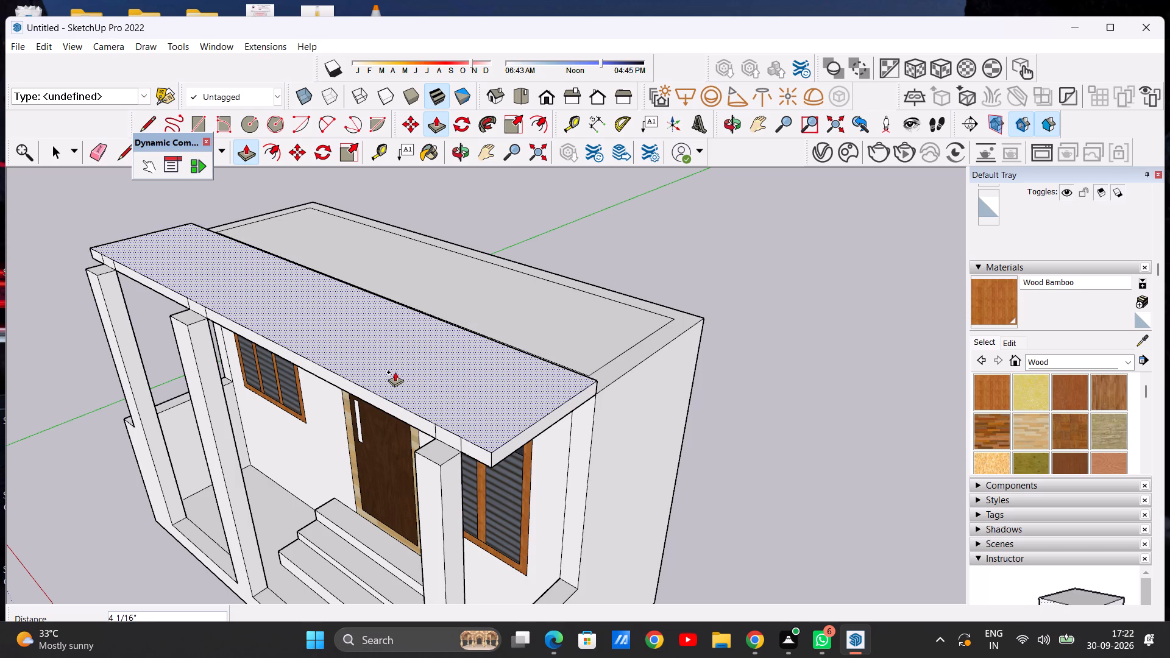
left_click(393, 370)
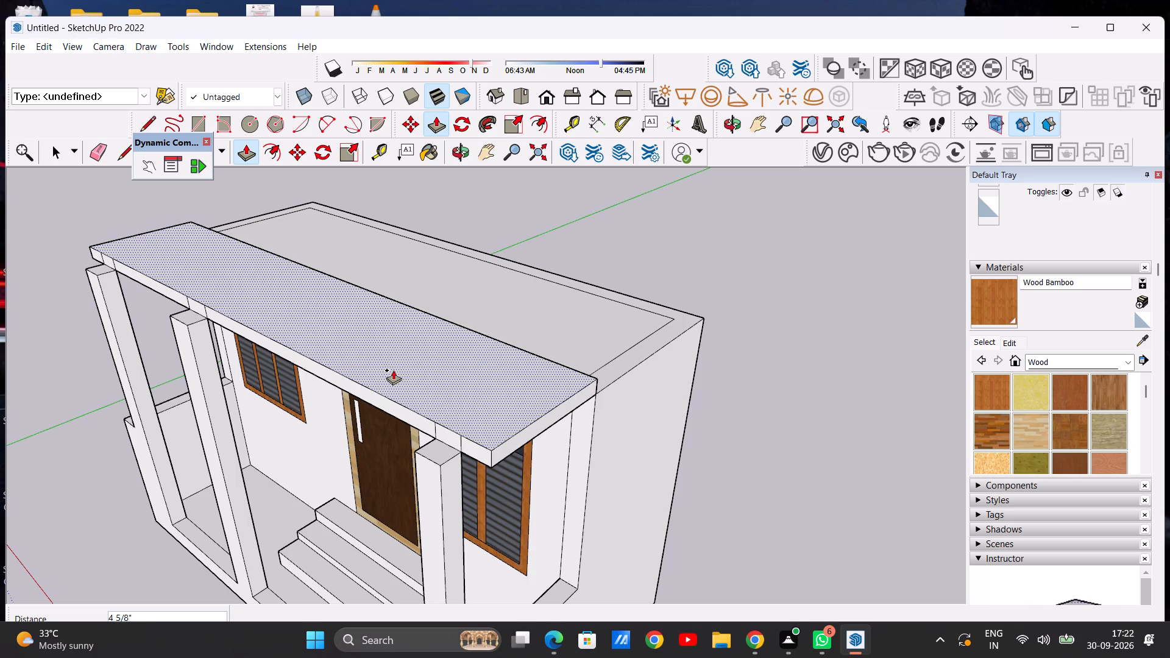
key("space")
Erase the two short leftover vertical edges near the ends of the porch roof slab's rear face.
scroll(290, 369, "down", 6)
middle_click_drag(441, 370, 466, 297)
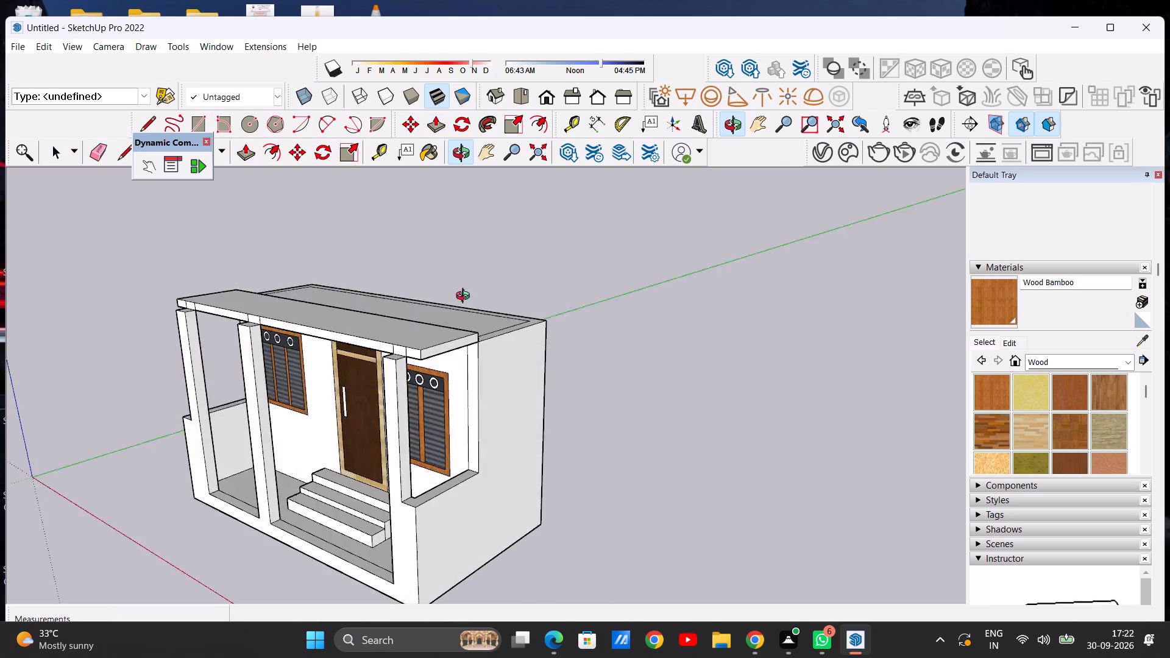
middle_click_drag(466, 297, 114, 417)
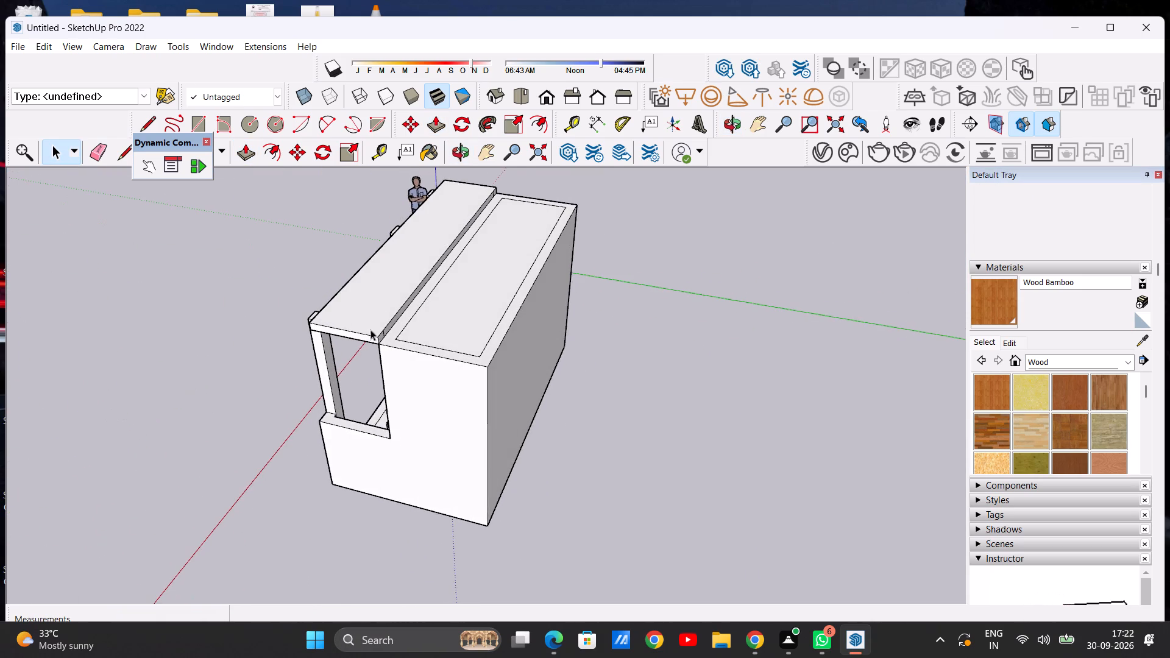
scroll(386, 315, "up", 13)
scroll(369, 411, "up", 3)
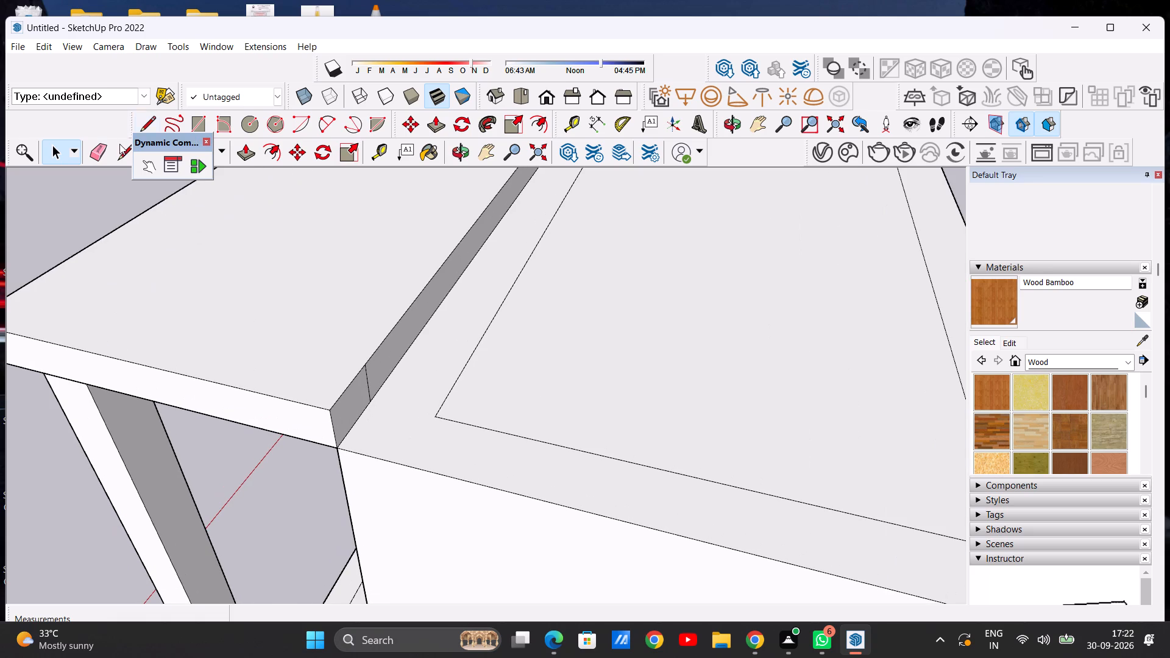
left_click(92, 155)
scroll(282, 303, "up", 2)
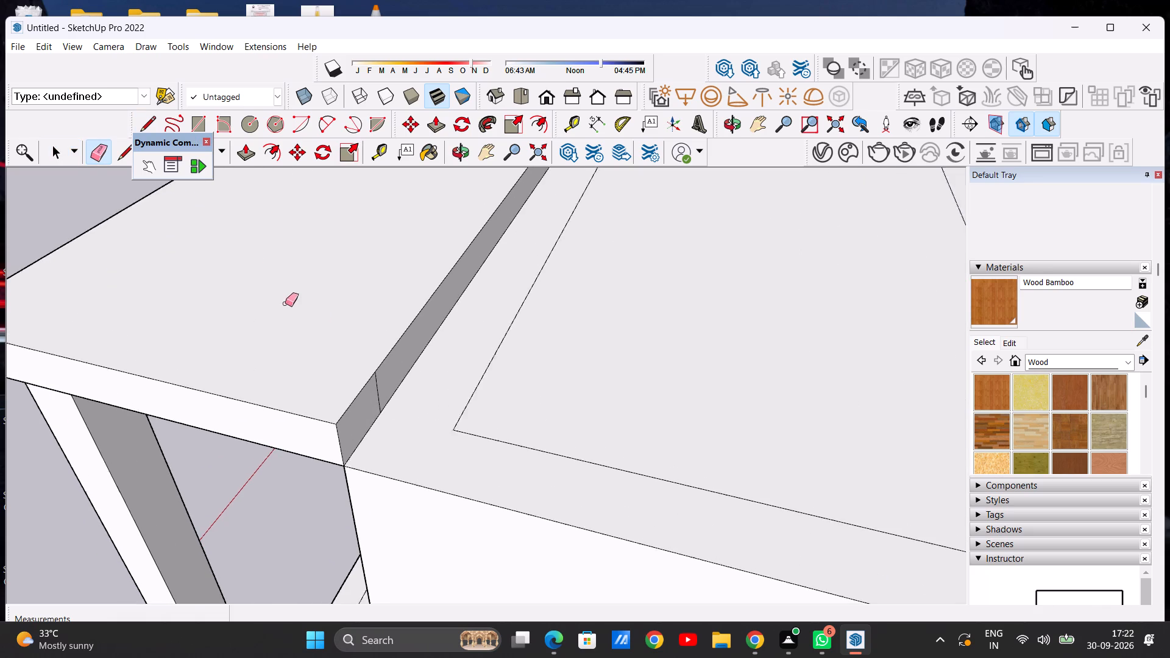
scroll(285, 303, "up", 3)
left_click_drag(417, 437, 409, 458)
left_click_drag(424, 427, 417, 439)
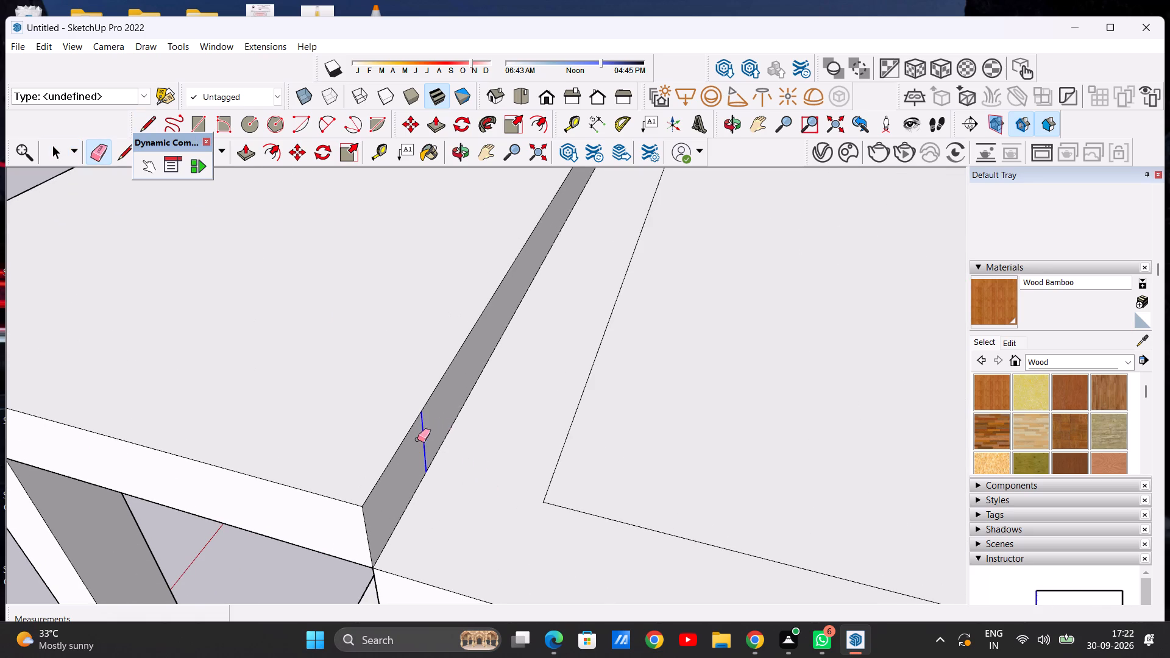
left_click_drag(417, 439, 416, 442)
scroll(423, 450, "down", 20)
scroll(423, 450, "down", 2)
scroll(487, 396, "up", 7)
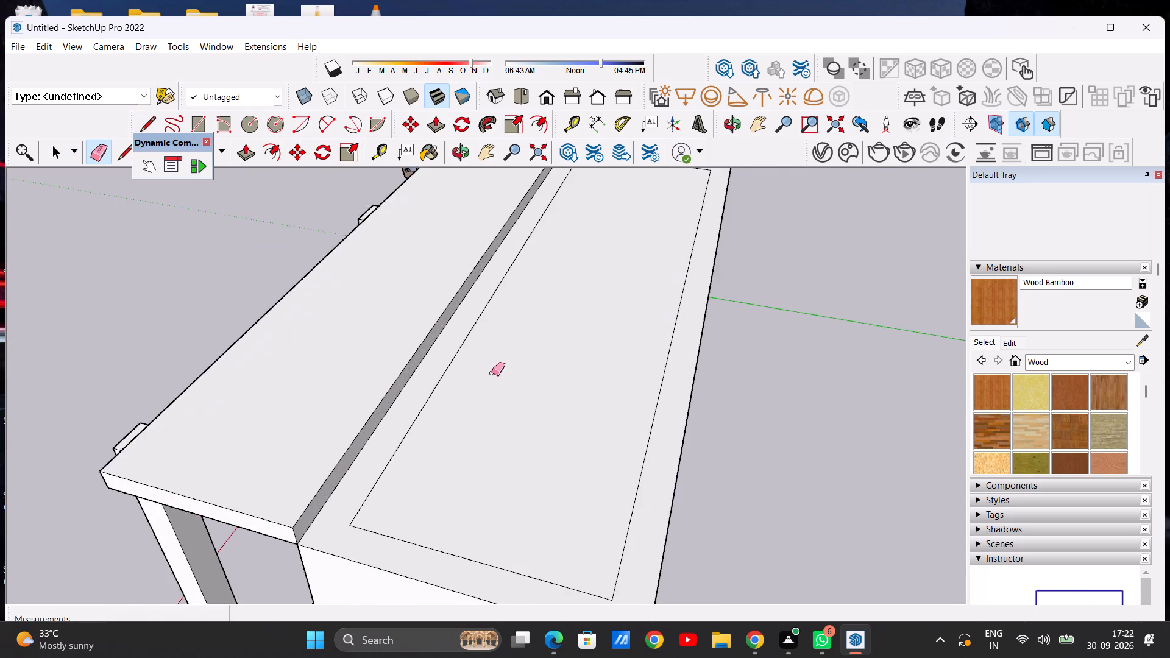
scroll(423, 361, "down", 6)
scroll(637, 133, "up", 7)
scroll(539, 203, "up", 12)
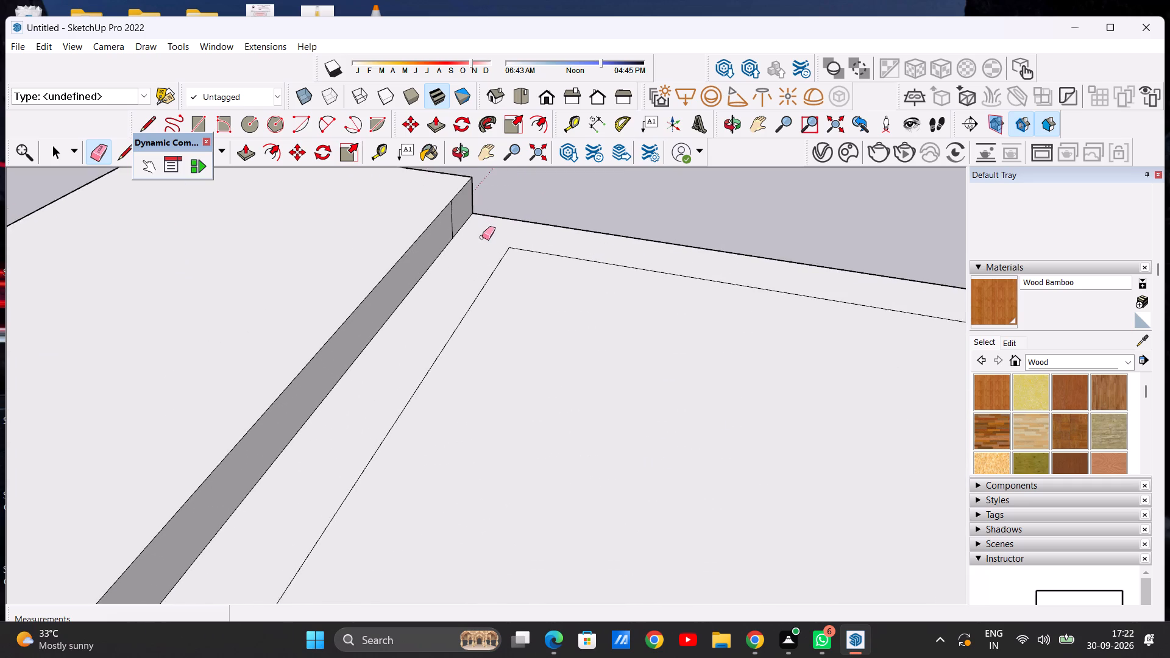
scroll(482, 237, "up", 6)
left_click_drag(449, 207, 442, 218)
scroll(479, 242, "down", 15)
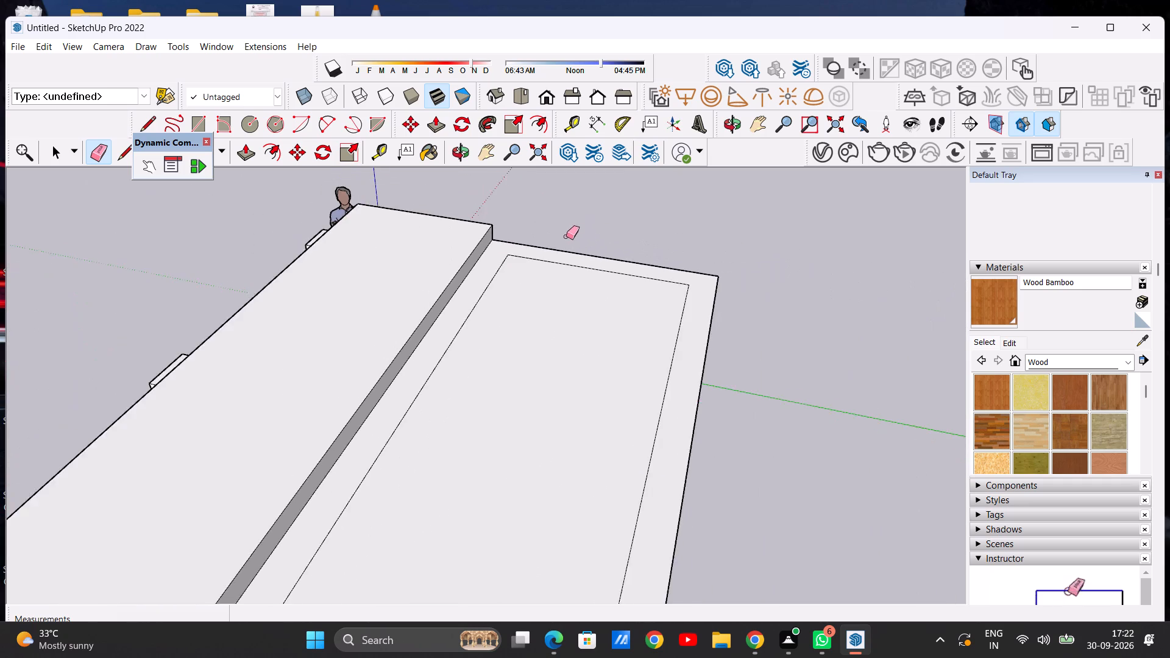
Push/Pull the porch roof slab's rear face about 5' 2 7/16" back to the house's rear wall, covering the room.
scroll(566, 236, "down", 3)
scroll(439, 366, "down", 6)
scroll(377, 491, "up", 13)
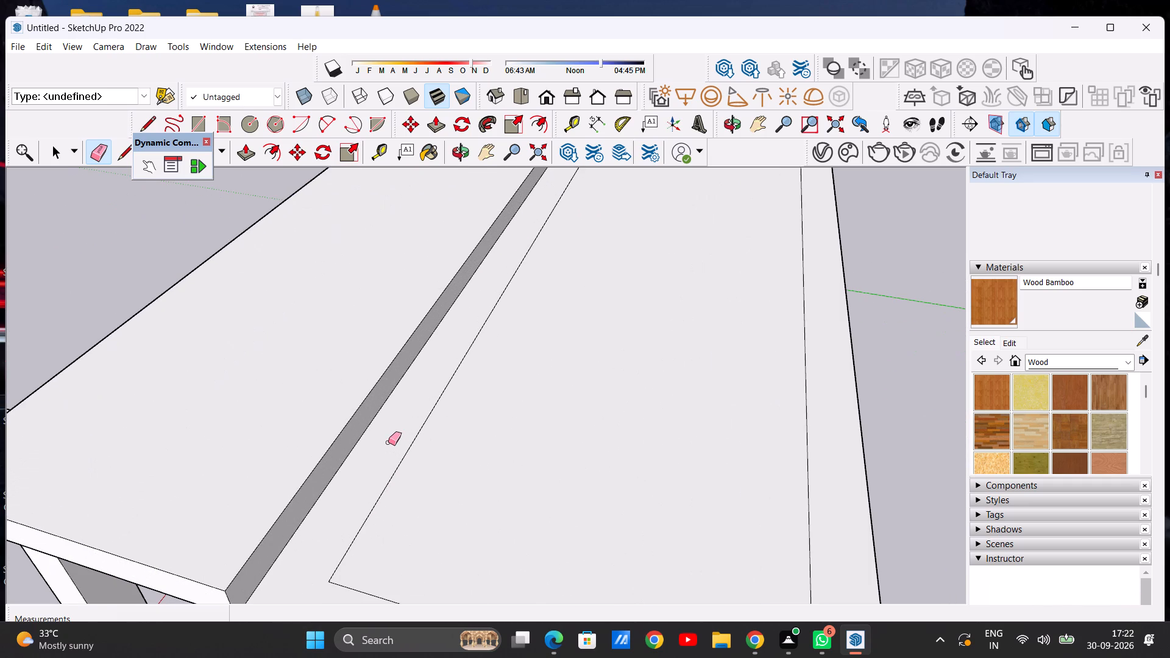
key("space")
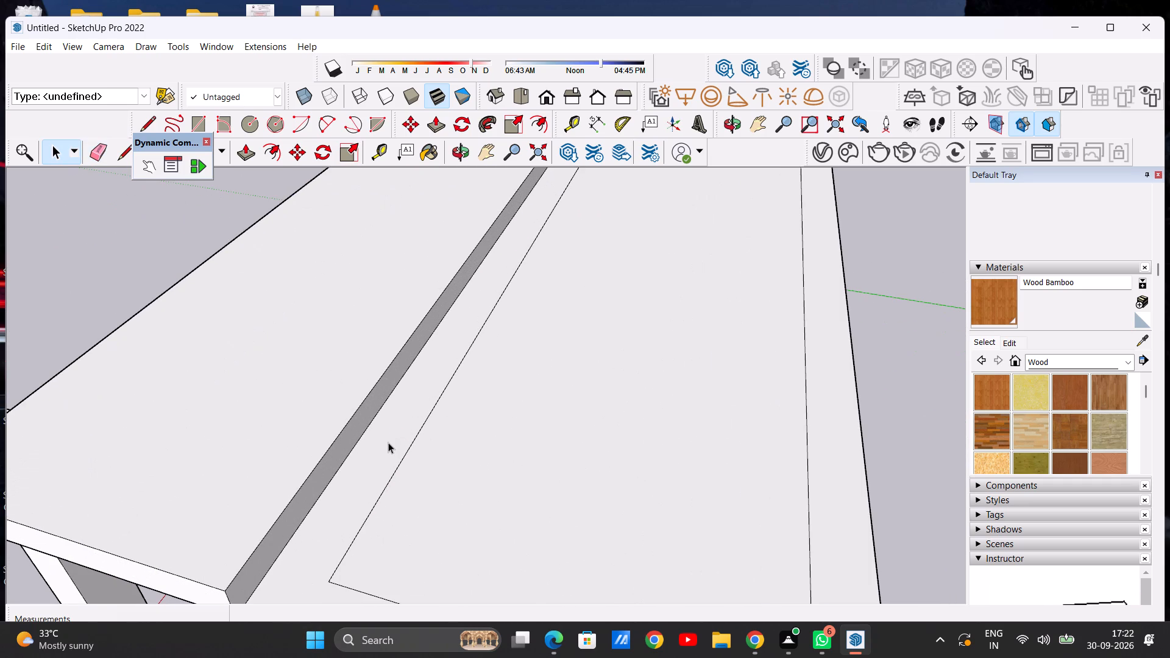
key("p")
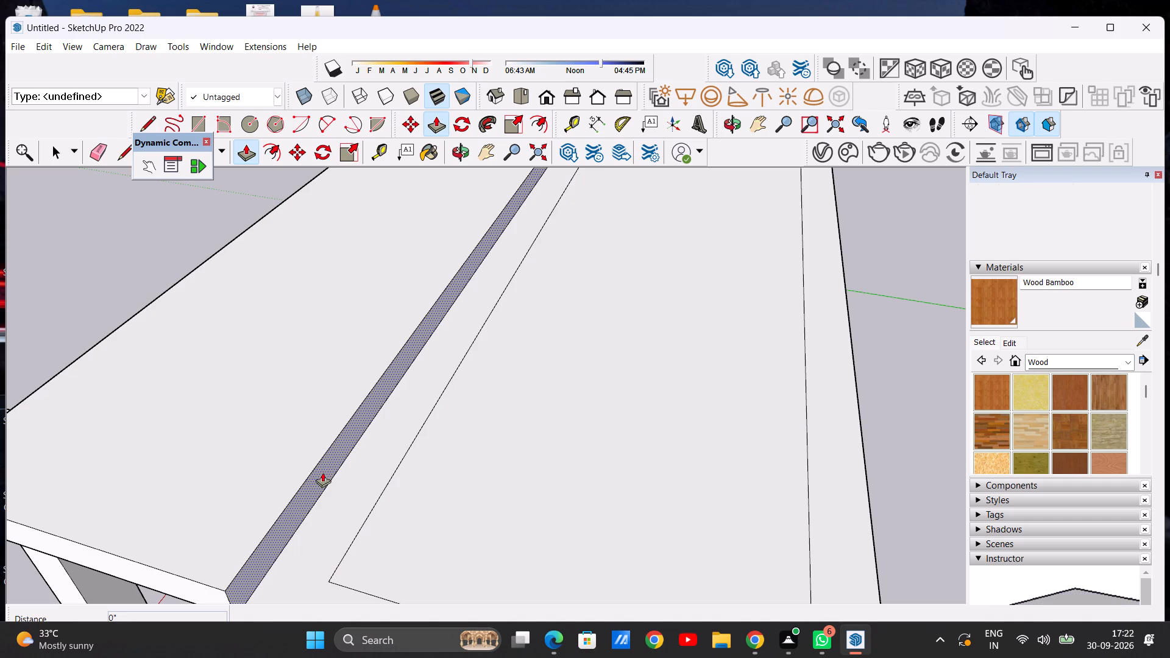
left_click(321, 472)
scroll(431, 465, "down", 12)
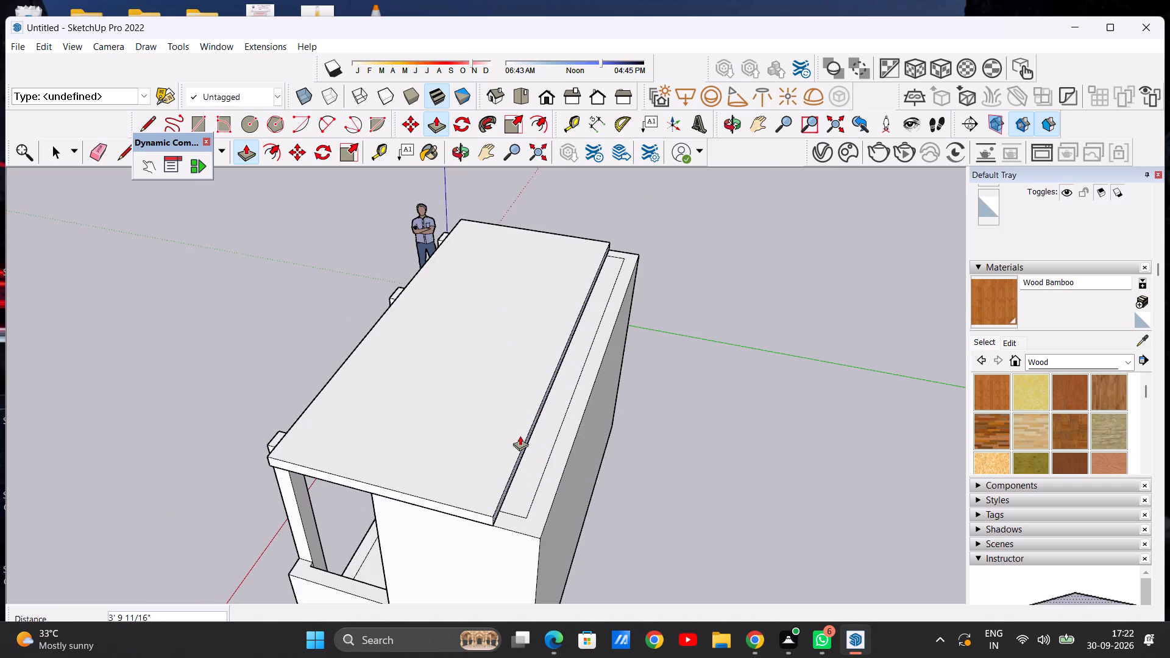
left_click(536, 539)
key("space")
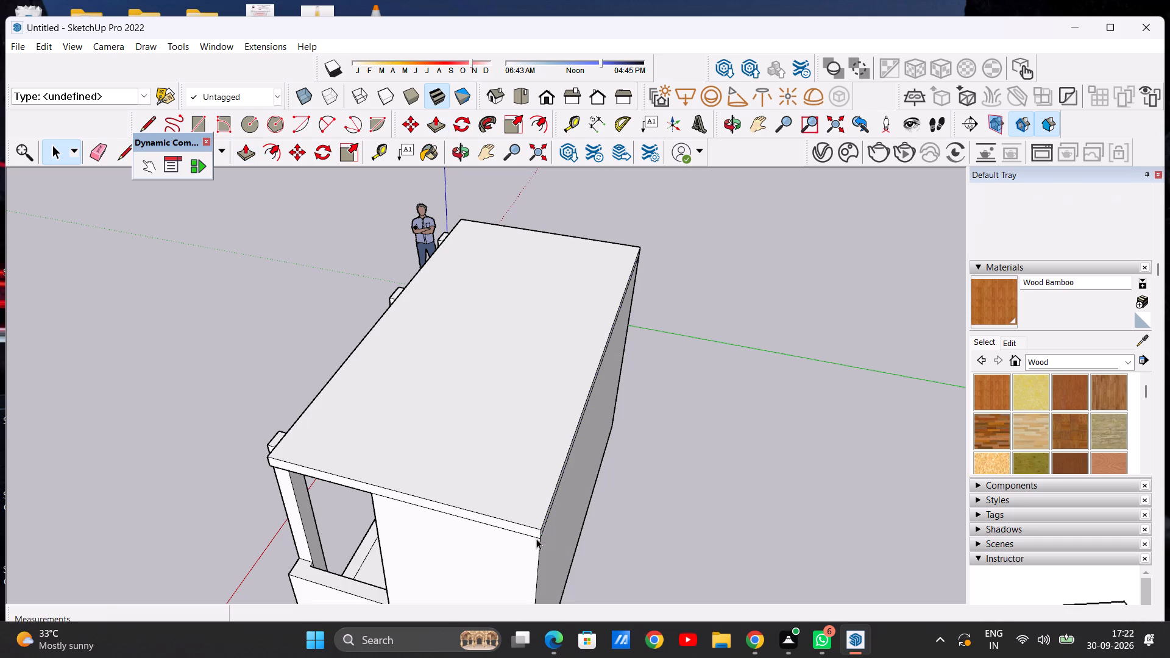
Examine the extended roof slab and the porch from above and from the front.
scroll(458, 340, "down", 7)
middle_click_drag(370, 356, 710, 256)
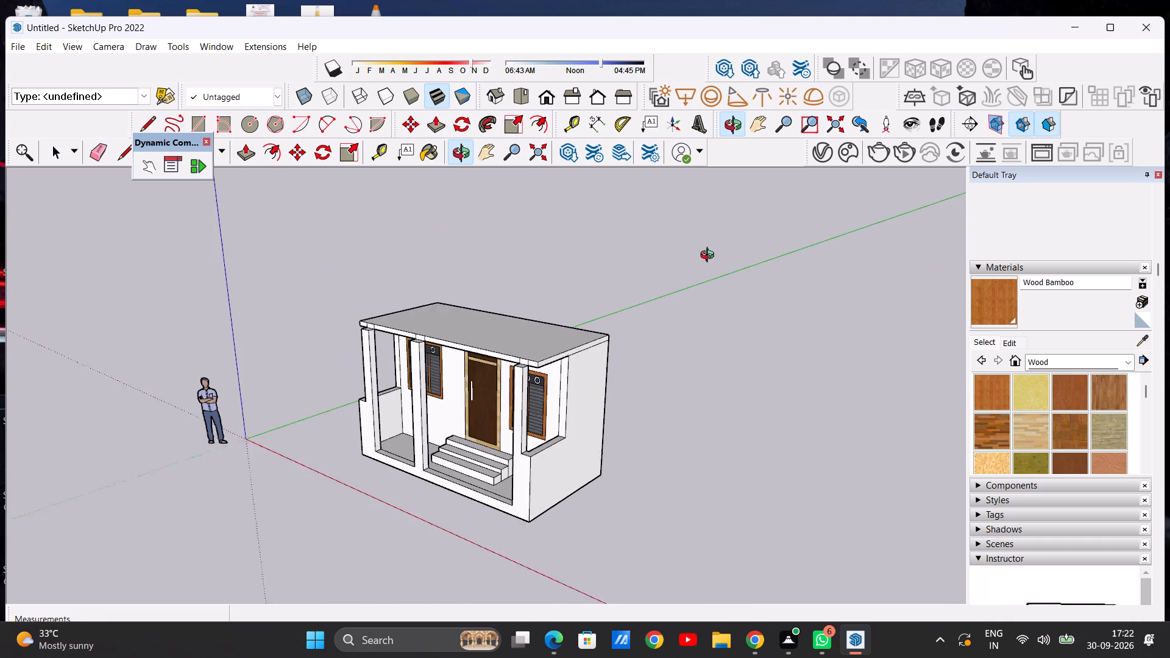
middle_click_drag(710, 256, 728, 252)
middle_click_drag(424, 330, 556, 427)
middle_click_drag(553, 430, 514, 434)
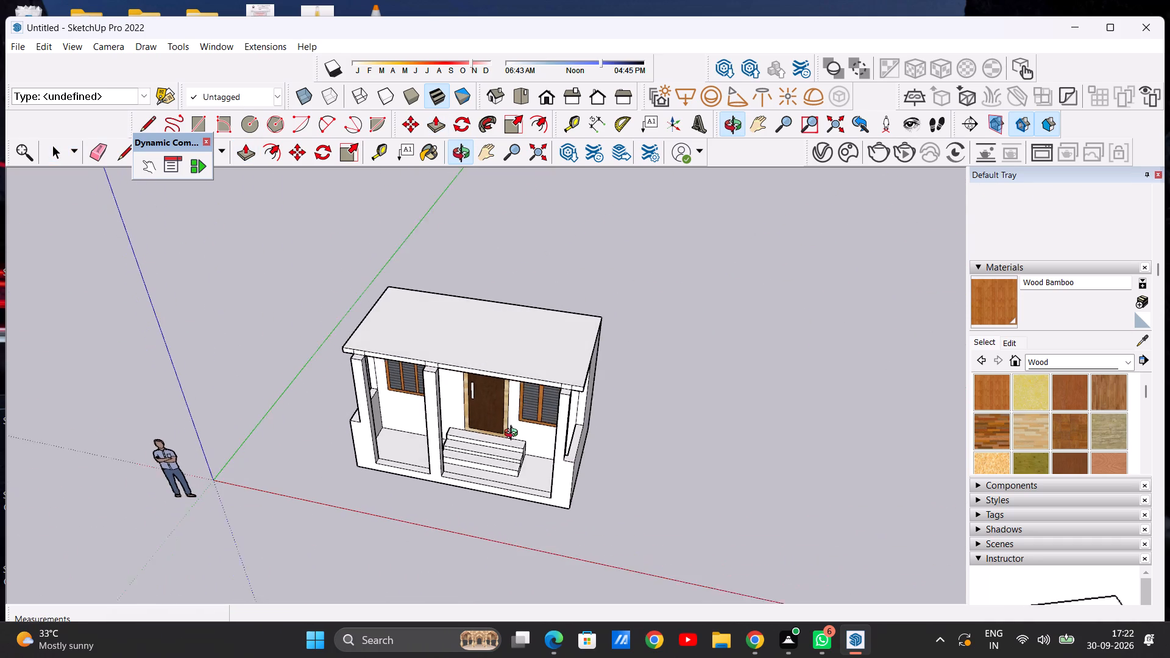
middle_click_drag(514, 434, 512, 435)
middle_click_drag(513, 436, 525, 459)
middle_click(525, 459)
scroll(438, 314, "up", 4)
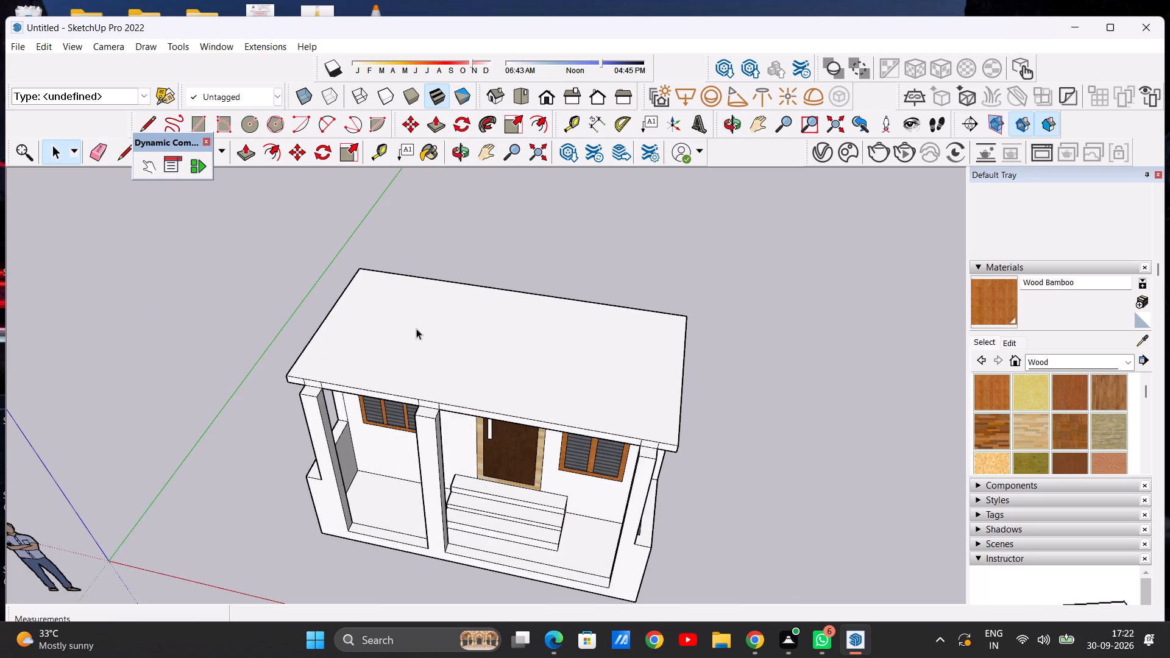
middle_click_drag(436, 400, 494, 307)
middle_click_drag(466, 467, 379, 370)
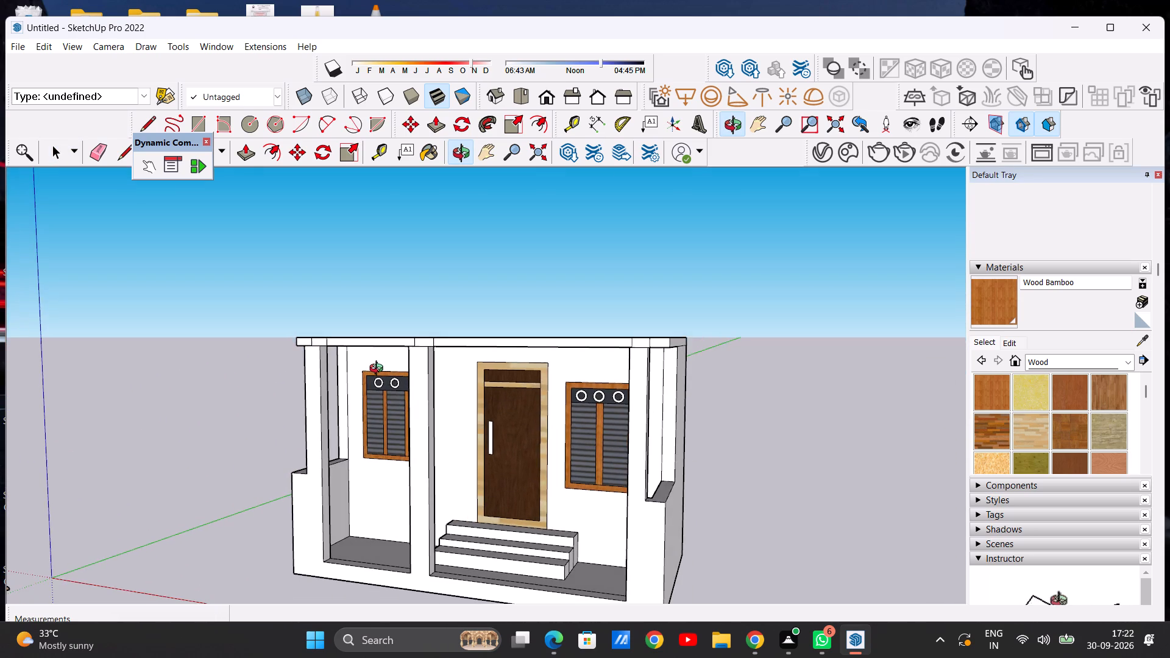
middle_click_drag(379, 370, 471, 362)
middle_click_drag(389, 363, 308, 532)
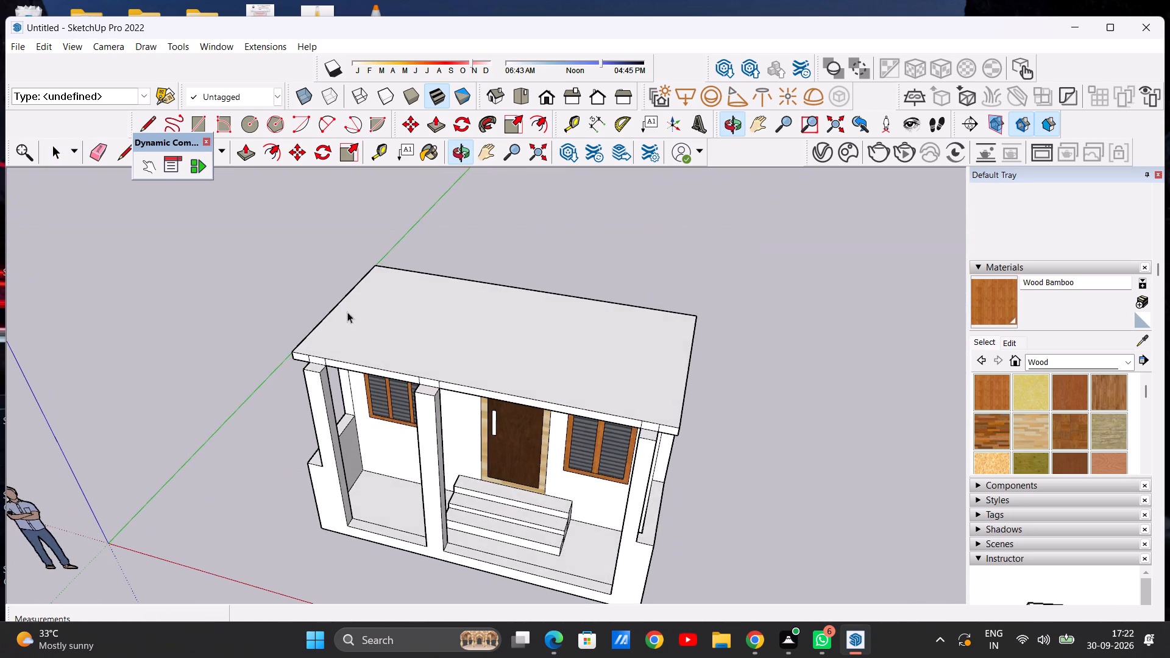
scroll(344, 327, "up", 6)
scroll(290, 331, "down", 4)
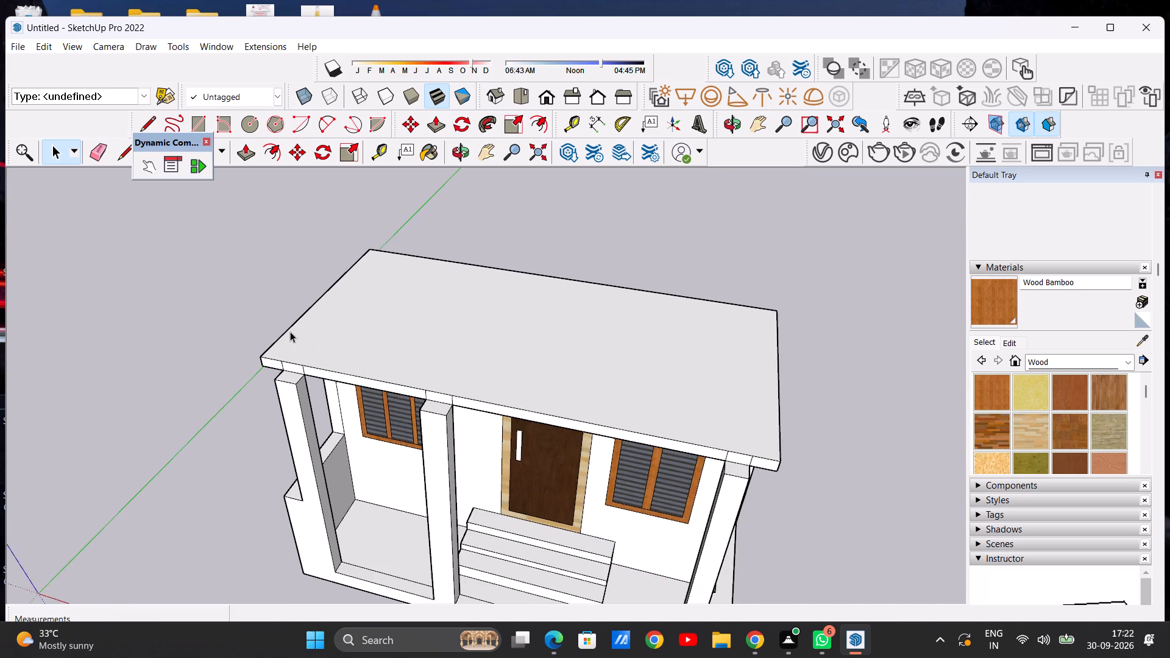
scroll(290, 331, "down", 3)
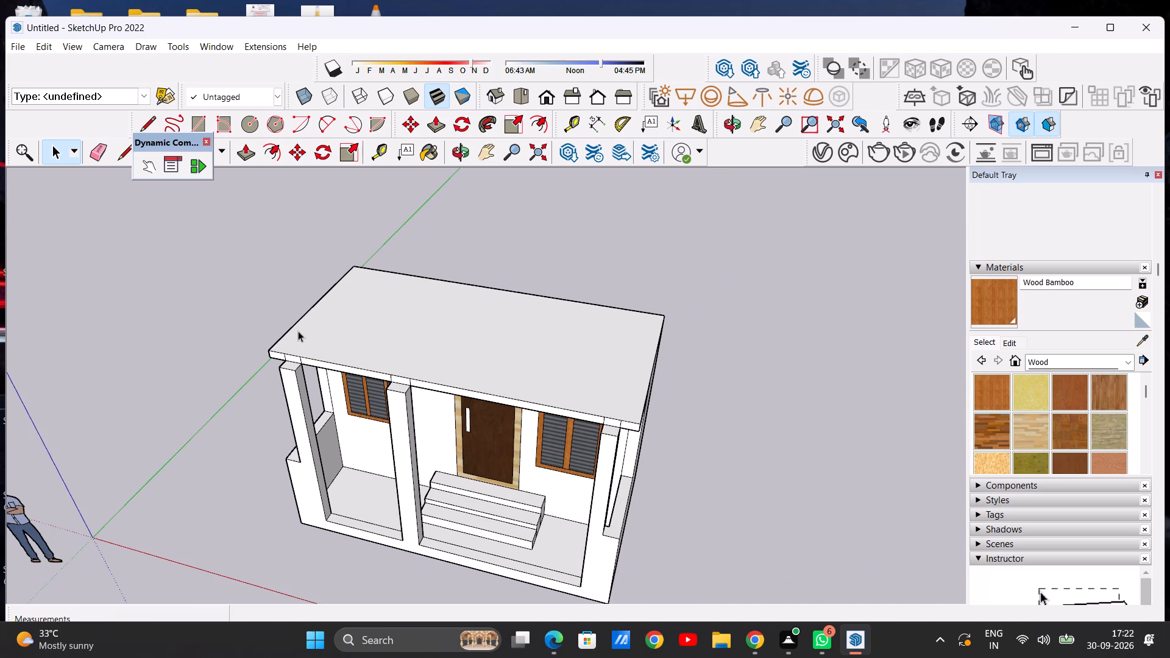
Erase the six short vertical edges dividing the roof slab's front face above the three porch posts.
scroll(358, 382, "up", 4)
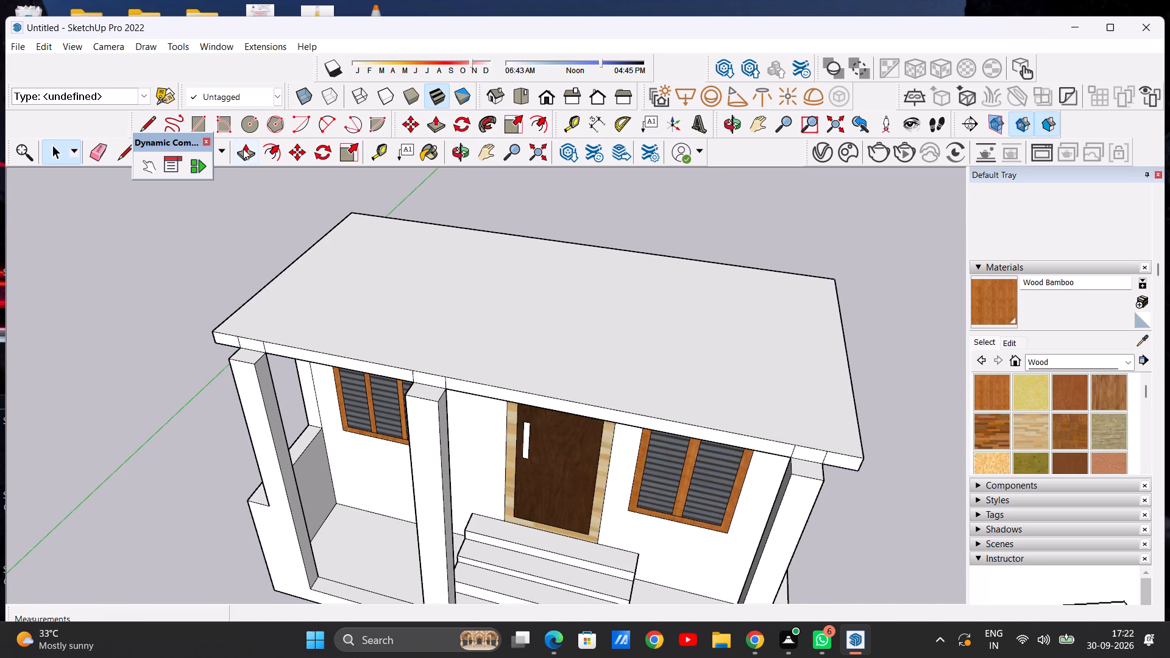
scroll(259, 366, "up", 3)
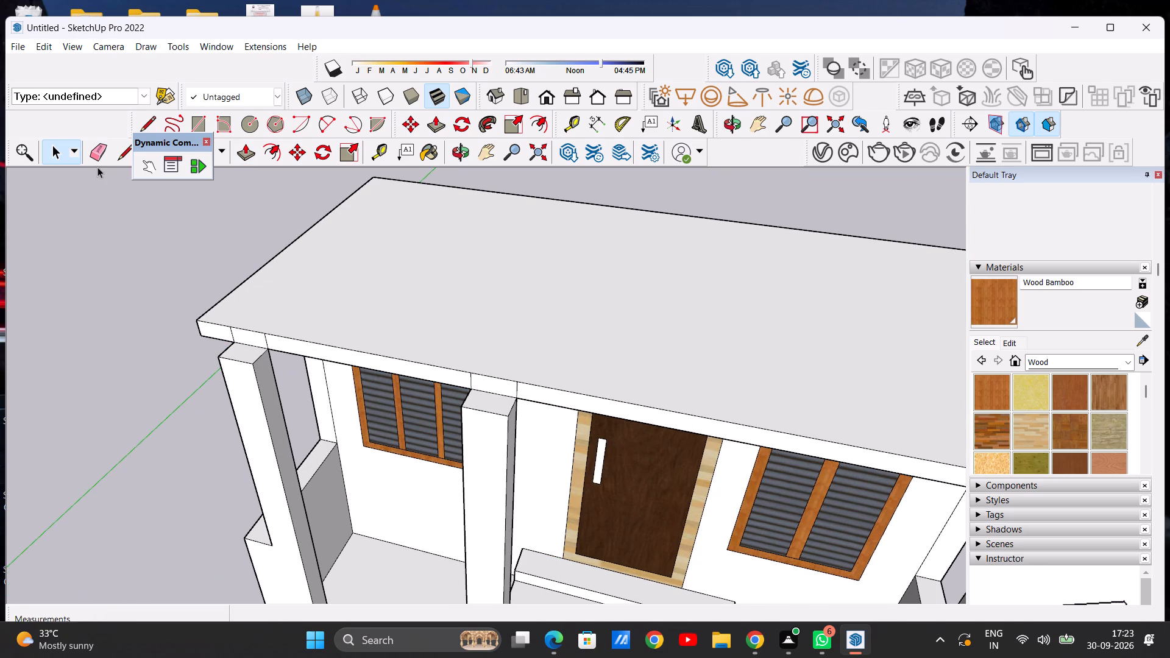
left_click(98, 147)
scroll(244, 333, "up", 14)
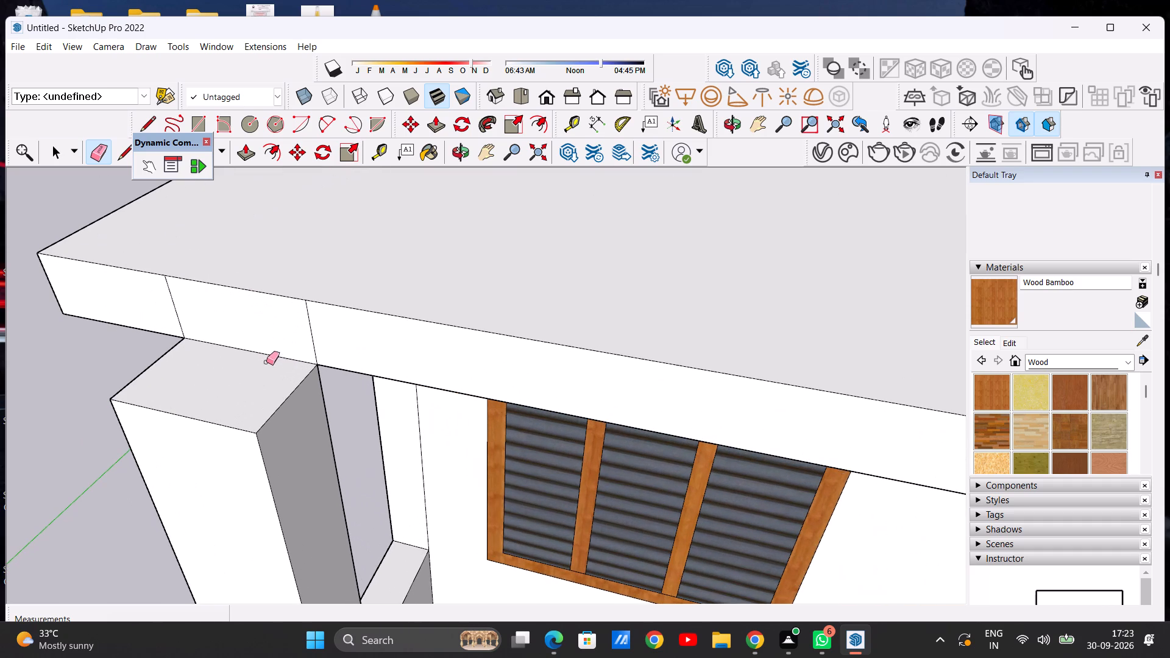
left_click_drag(162, 300, 193, 302)
left_click_drag(297, 321, 336, 330)
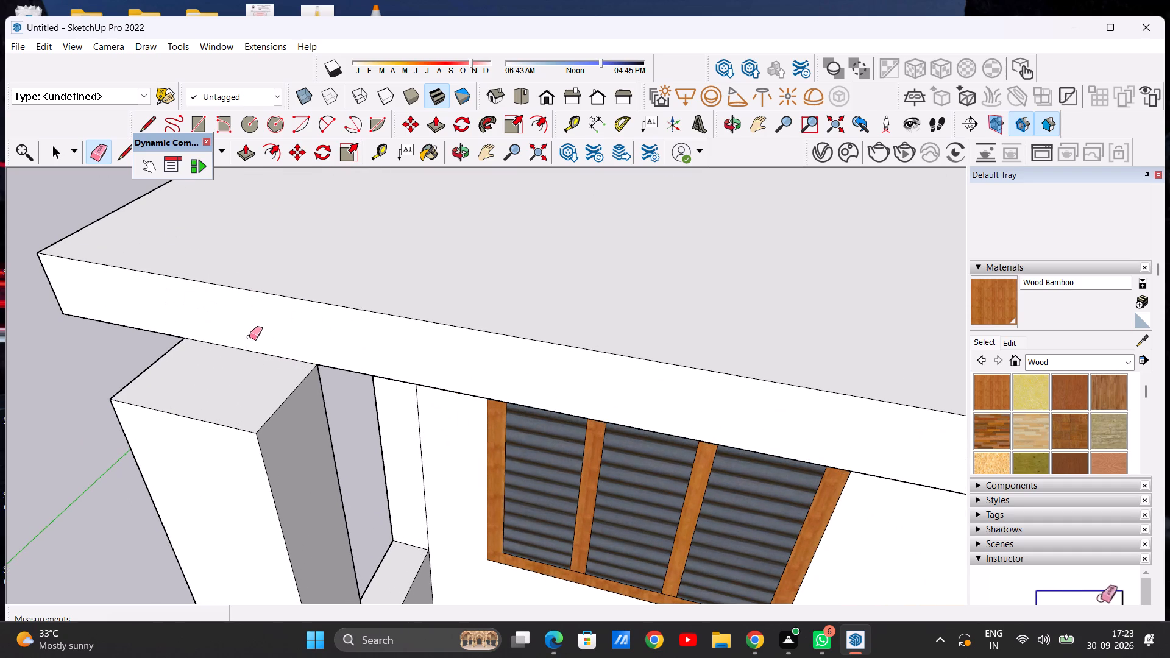
scroll(241, 340, "down", 13)
scroll(539, 380, "up", 7)
left_click_drag(501, 381, 505, 381)
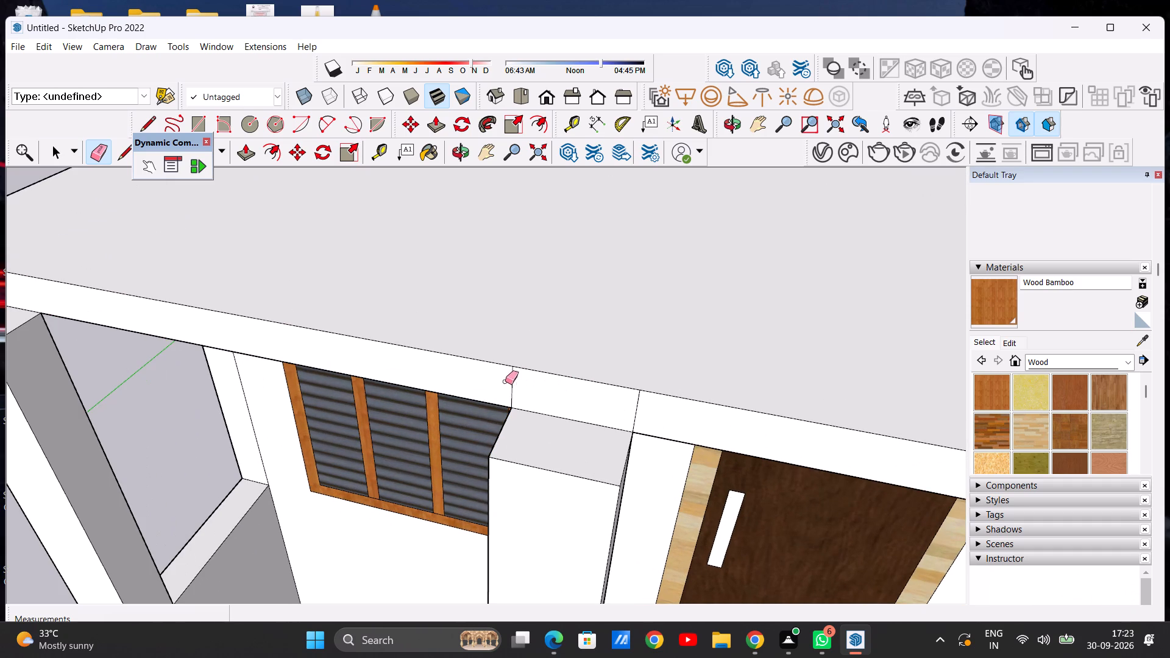
left_click_drag(505, 381, 515, 384)
left_click_drag(628, 400, 655, 400)
scroll(508, 390, "down", 16)
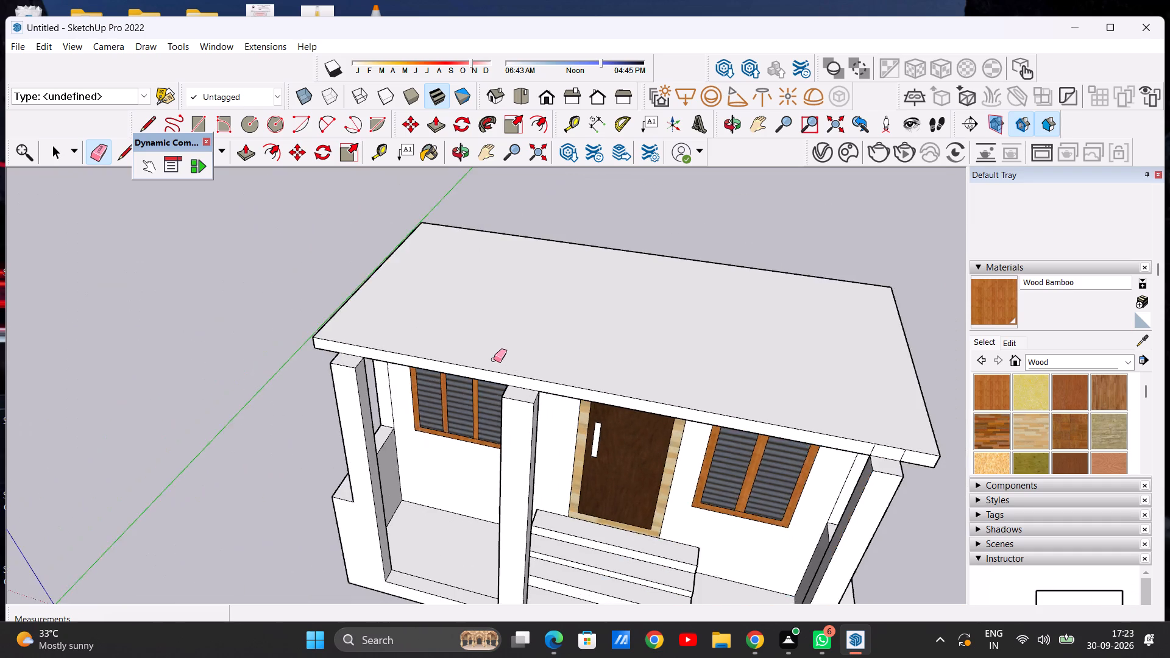
scroll(494, 359, "down", 5)
scroll(701, 417, "up", 6)
scroll(625, 409, "up", 7)
scroll(678, 379, "up", 5)
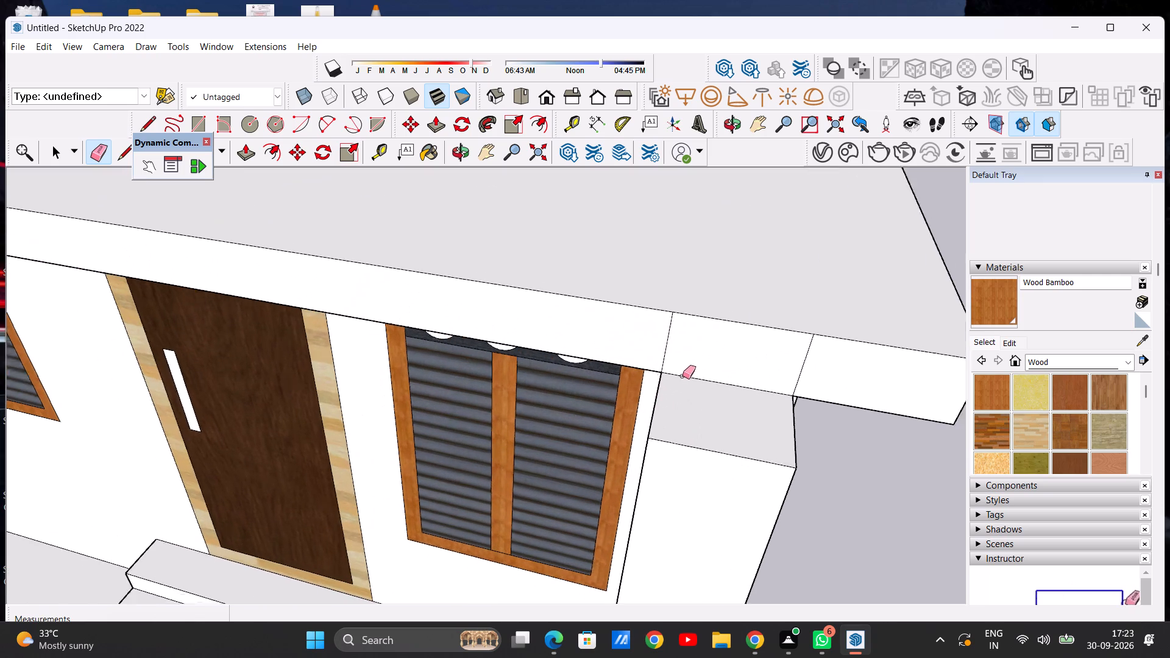
scroll(682, 376, "up", 2)
left_click_drag(652, 338, 668, 338)
left_click_drag(793, 355, 846, 357)
left_click(817, 365)
scroll(658, 382, "down", 9)
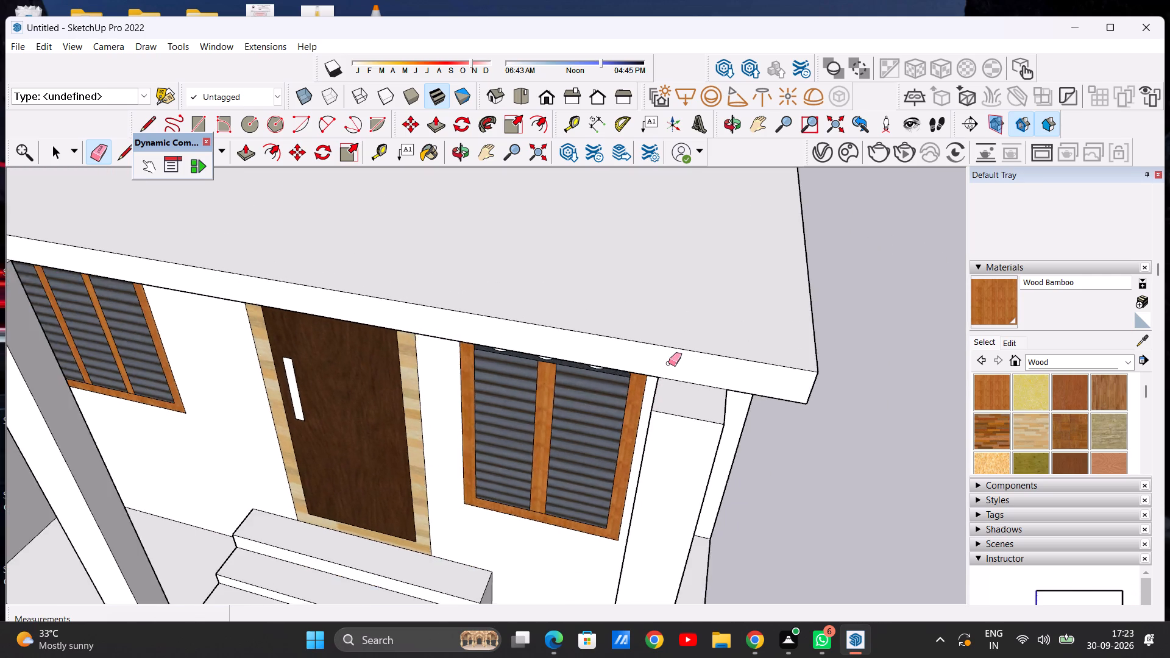
scroll(668, 363, "down", 14)
key("space")
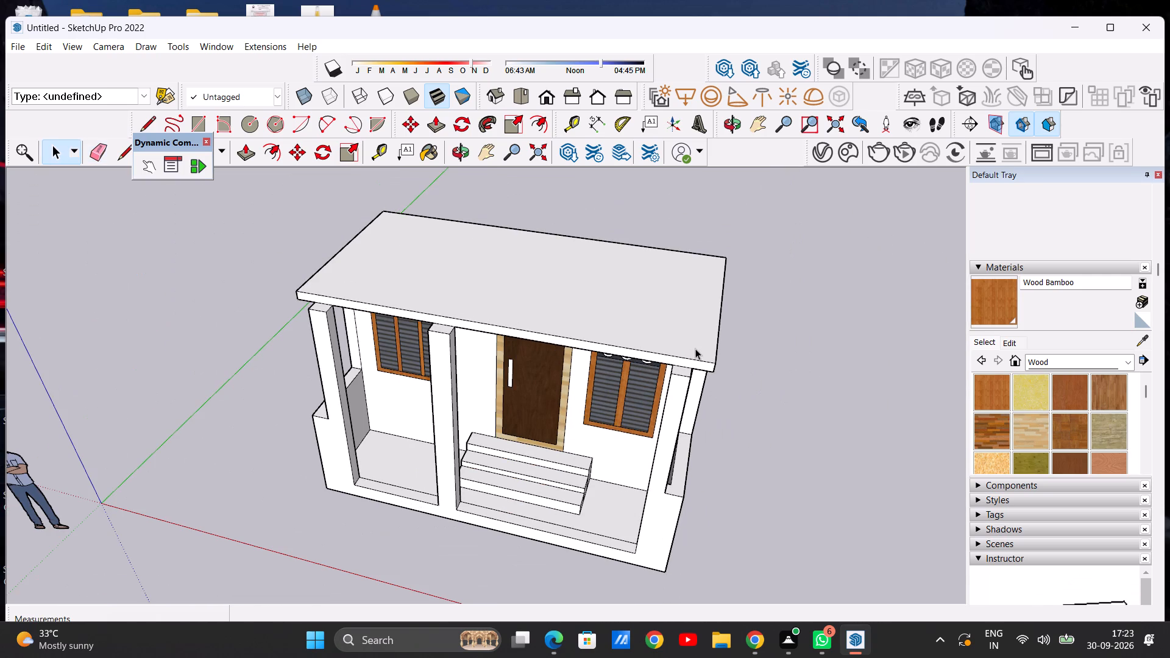
Push/Pull the roof slab's front face outward 1' 10 1/2" to form an overhang beyond the porch posts.
key("p")
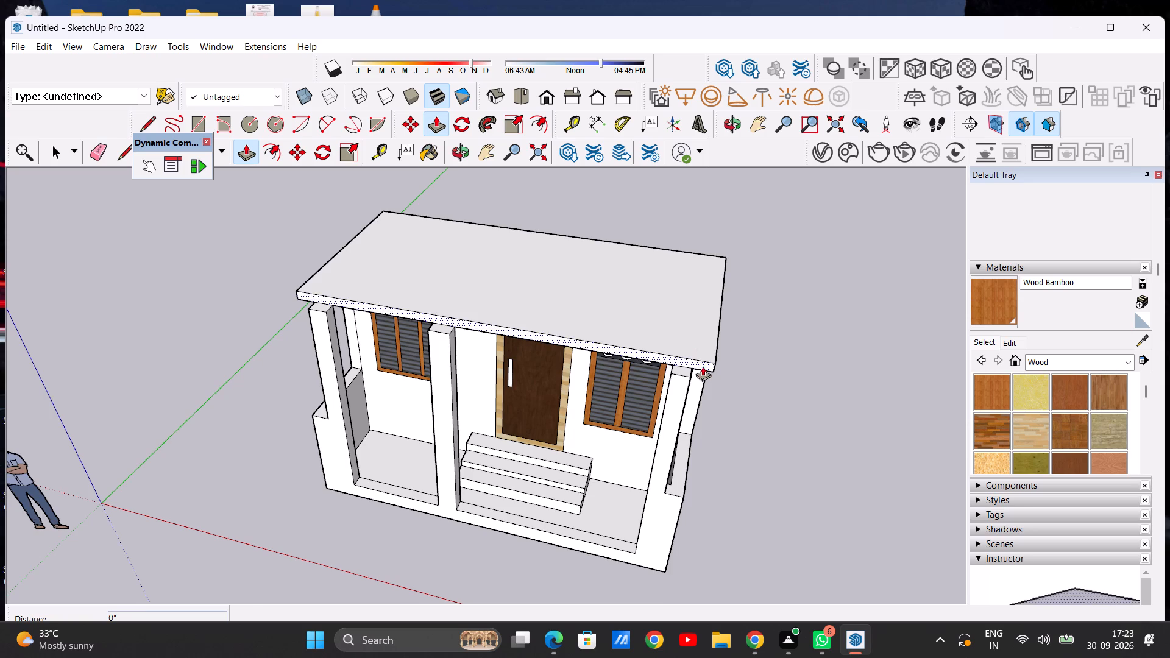
scroll(712, 369, "up", 9)
left_click(692, 364)
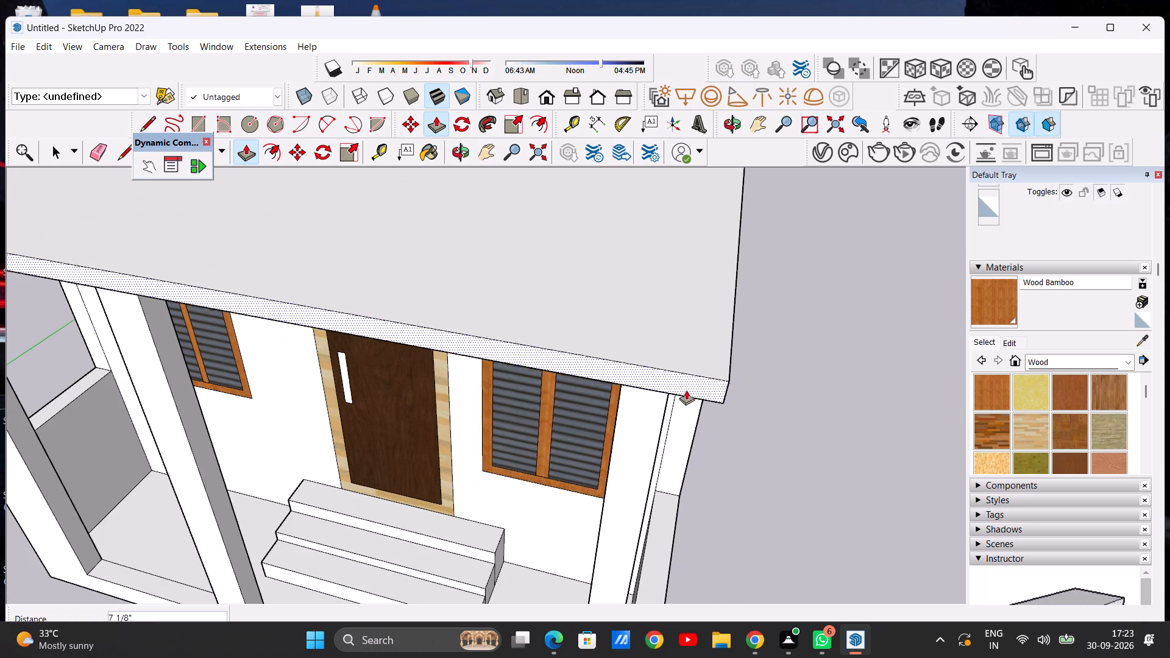
left_click(663, 443)
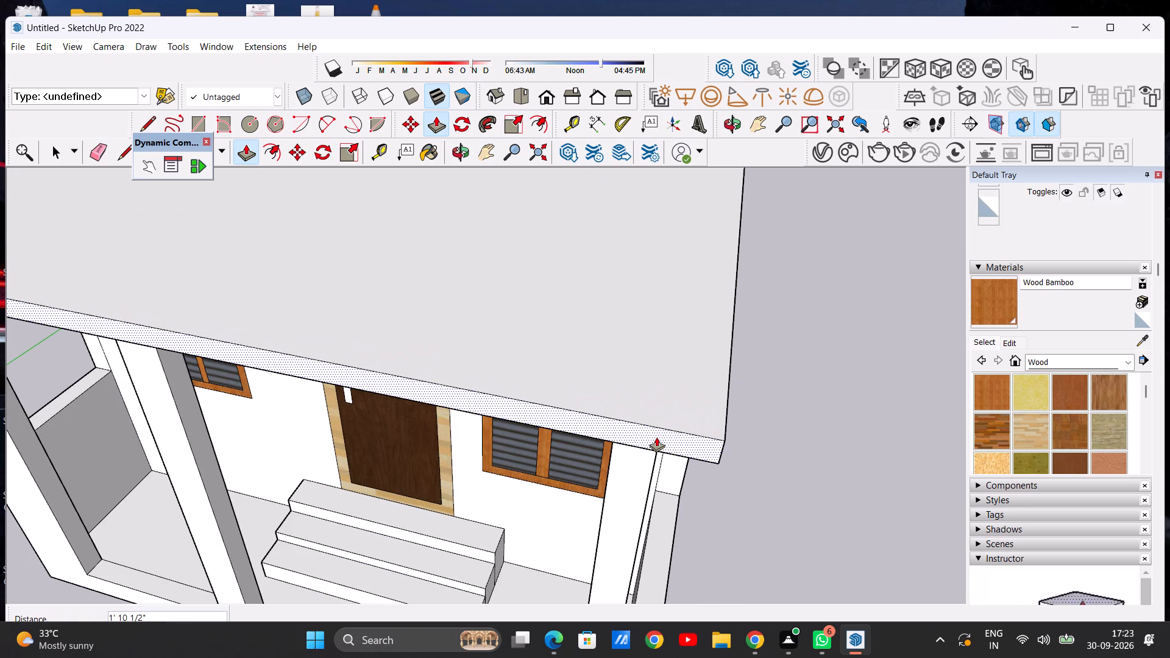
key("space")
Examine the front overhang and the underside of the roof slab from the front and below.
scroll(622, 389, "down", 12)
middle_click_drag(438, 412, 485, 339)
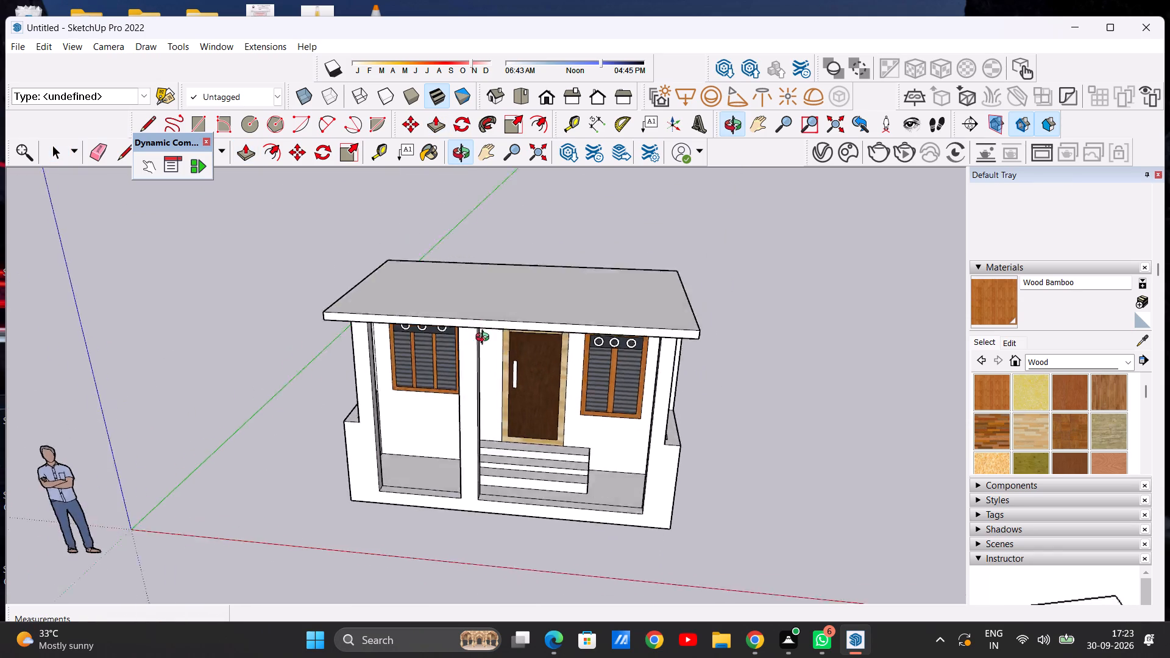
middle_click_drag(485, 339, 495, 230)
middle_click_drag(457, 356, 462, 263)
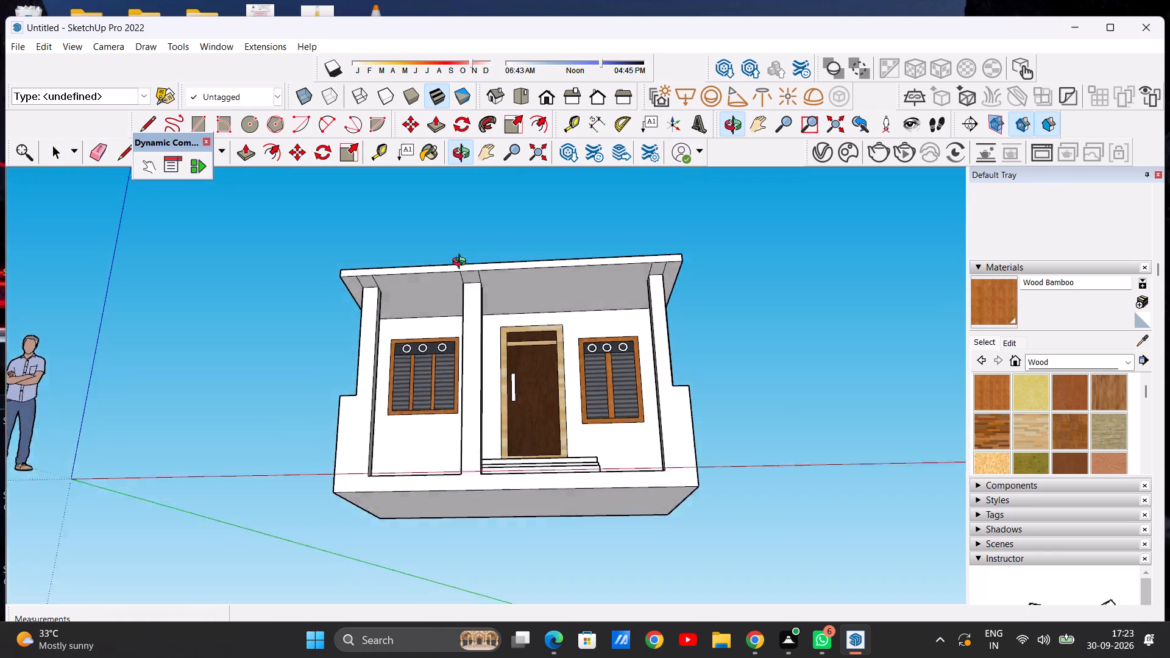
middle_click_drag(462, 263, 494, 233)
scroll(571, 284, "up", 8)
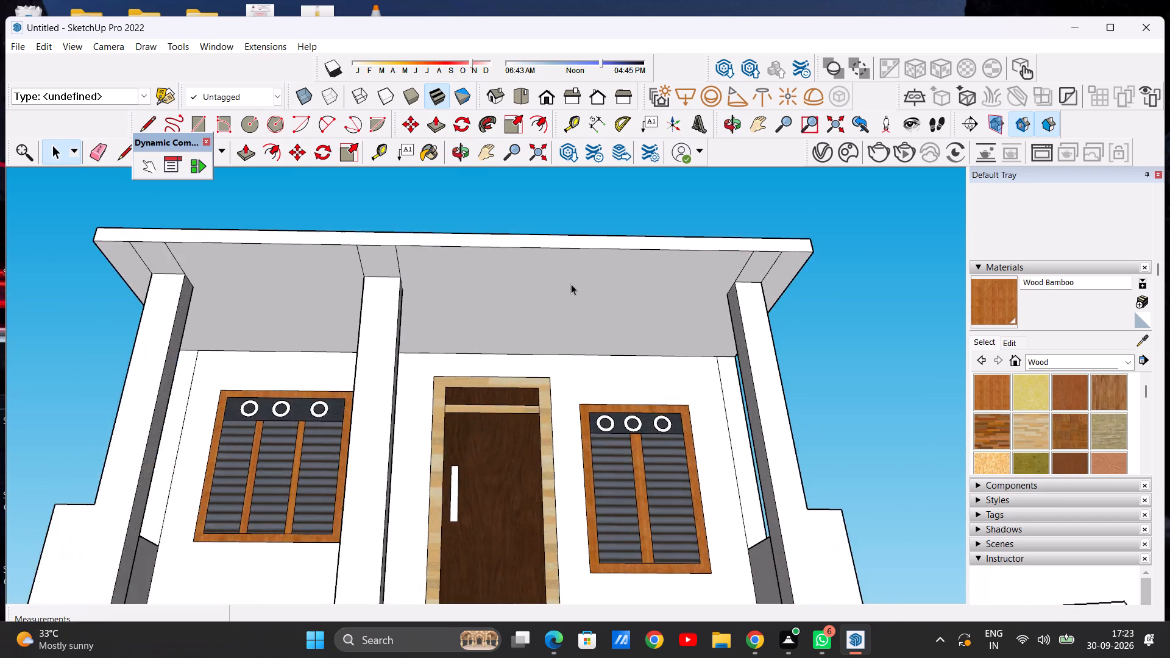
Erase the six short edges on the roof overhang's underside in front of the three porch posts.
scroll(573, 284, "down", 5)
scroll(190, 288, "up", 4)
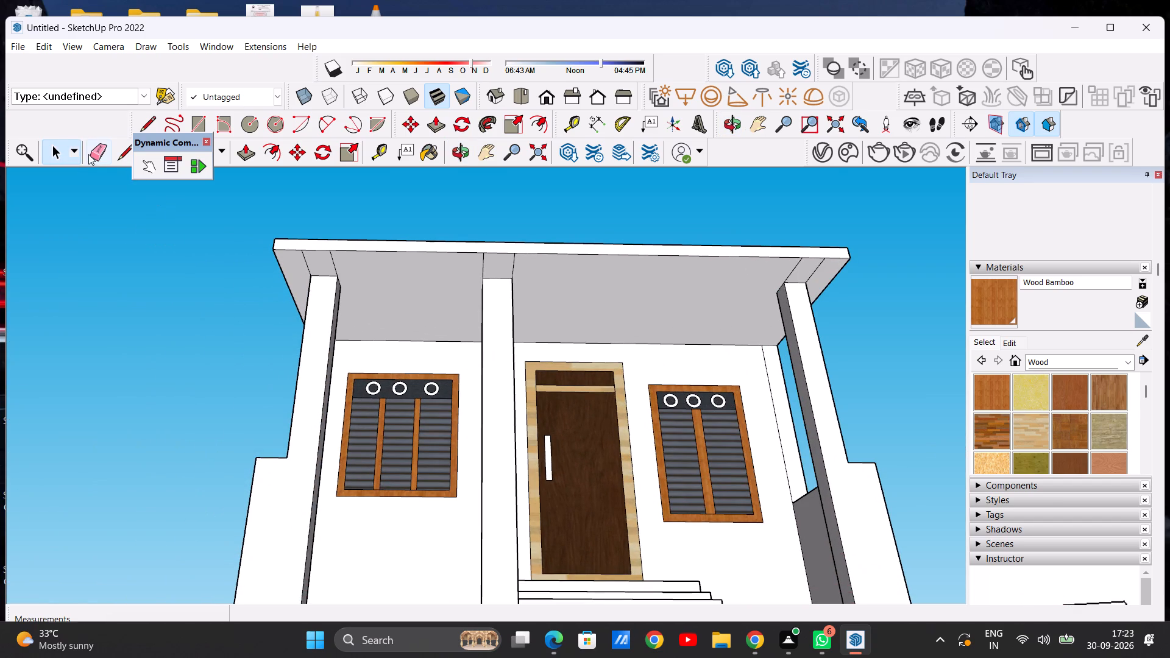
left_click(88, 154)
scroll(368, 308, "up", 4)
left_click_drag(264, 250, 319, 249)
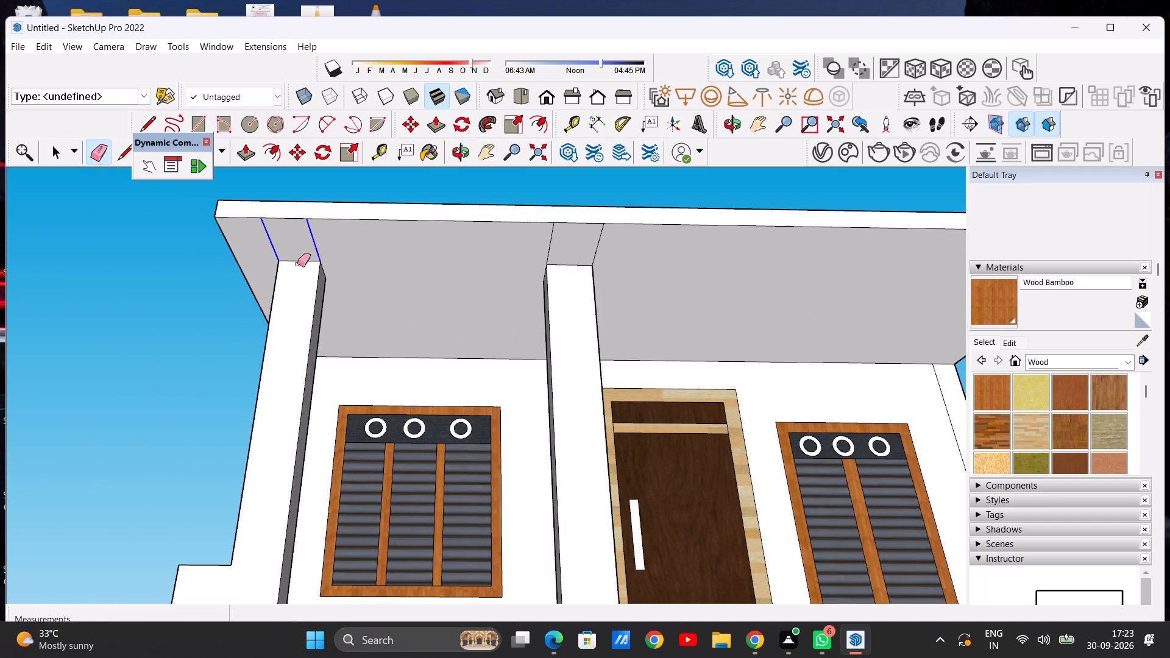
left_click_drag(541, 245, 596, 239)
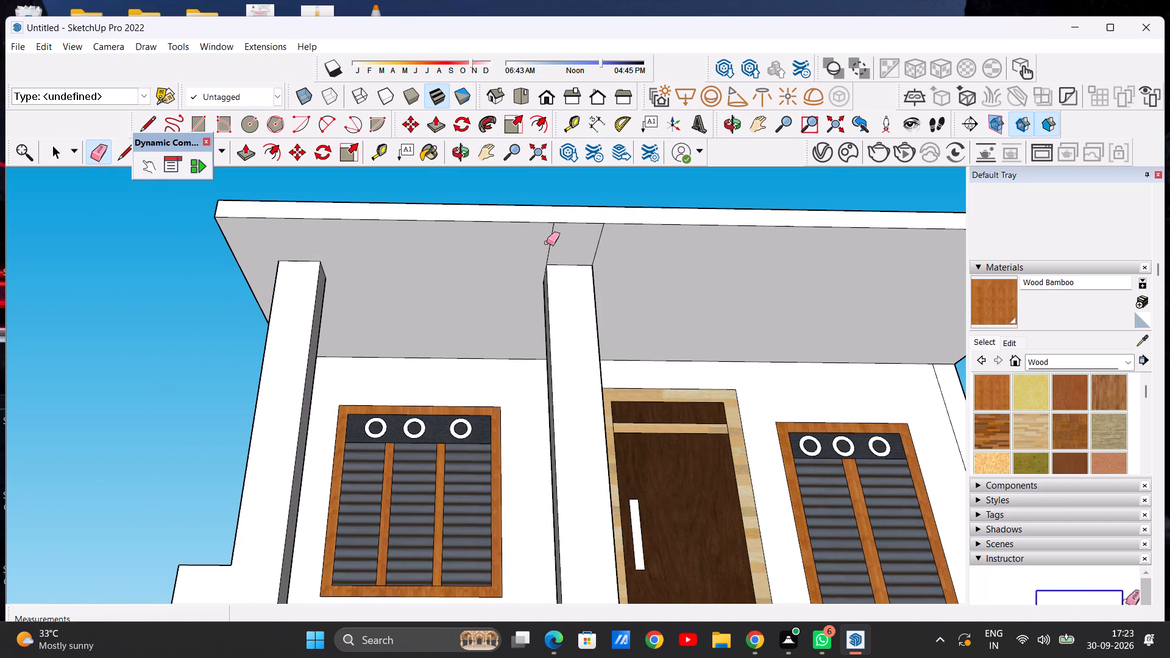
left_click_drag(544, 241, 605, 241)
scroll(452, 272, "down", 14)
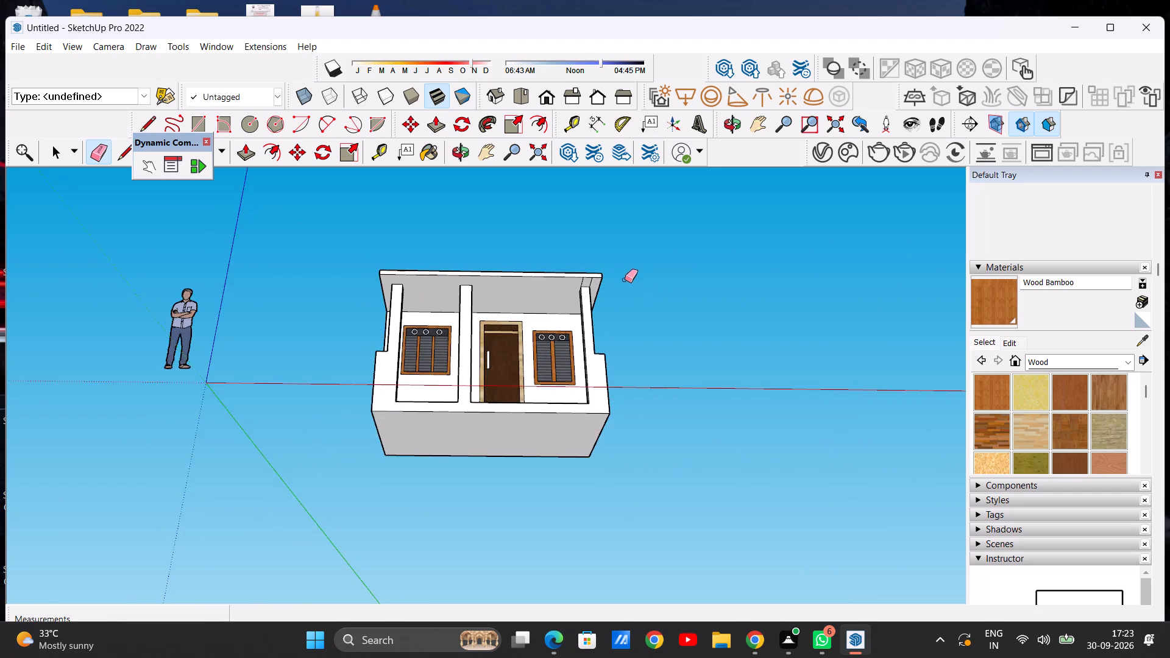
scroll(617, 279, "up", 5)
scroll(576, 279, "up", 18)
left_click_drag(523, 284, 533, 283)
left_click_drag(597, 287, 611, 287)
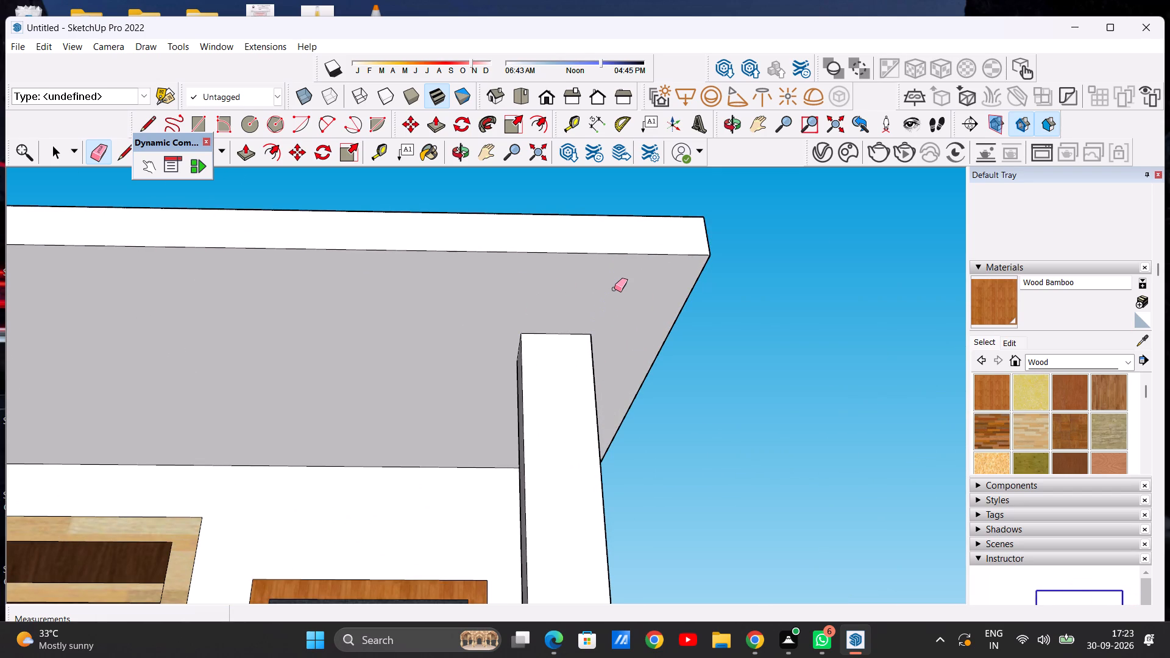
key("space")
Examine the house from above, in the top, back and front standard views, and around both sides.
scroll(275, 449, "down", 13)
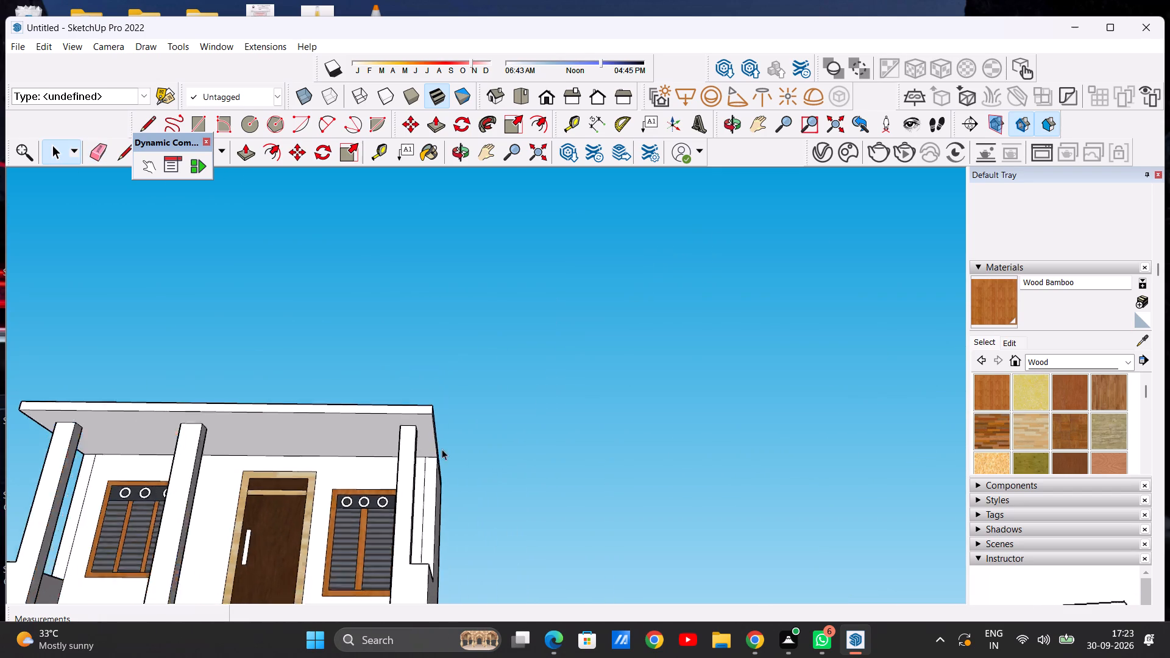
scroll(442, 449, "down", 9)
middle_click_drag(306, 529, 333, 654)
scroll(321, 607, "down", 1)
middle_click_drag(305, 428, 294, 525)
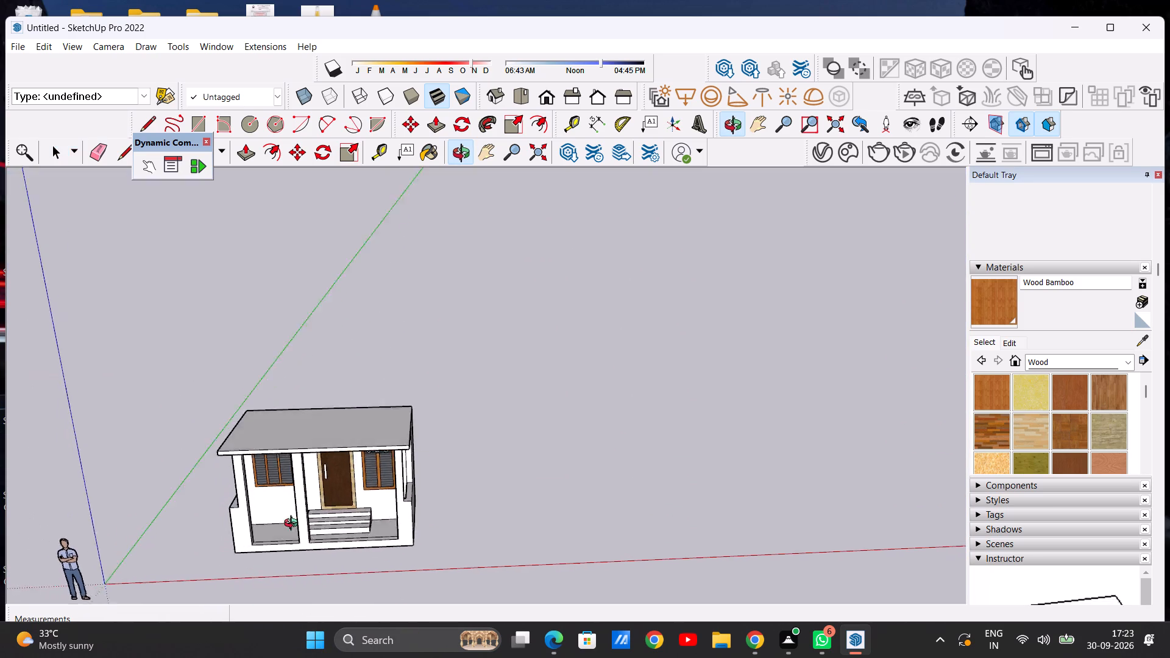
middle_click_drag(294, 525, 260, 553)
scroll(324, 481, "up", 5)
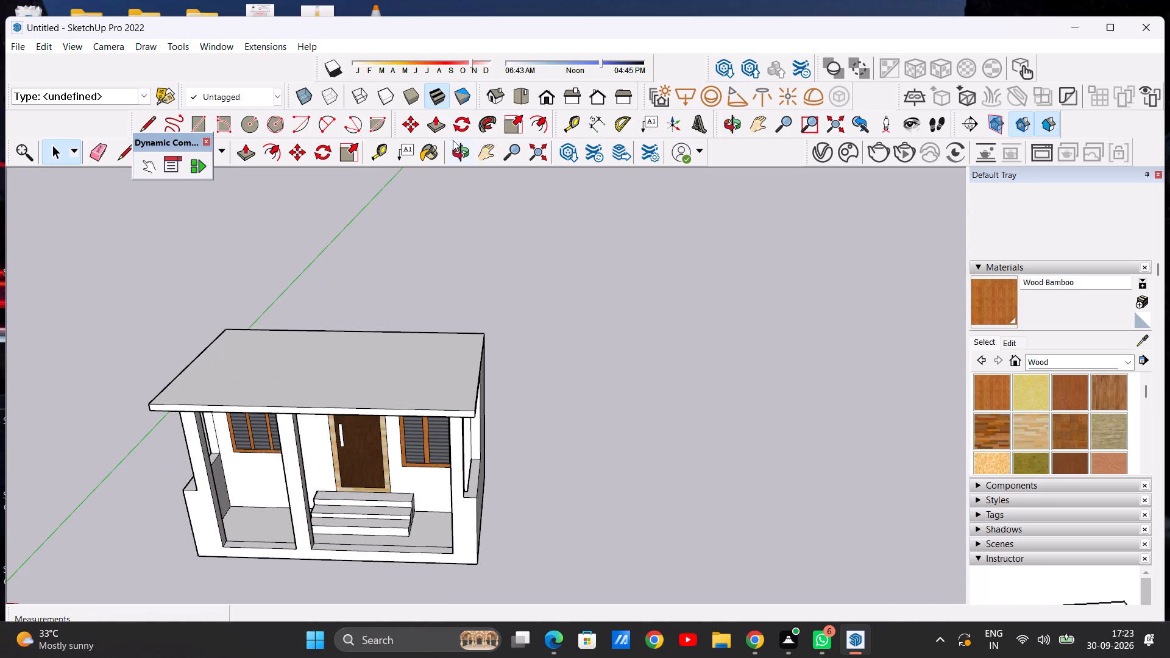
left_click(519, 87)
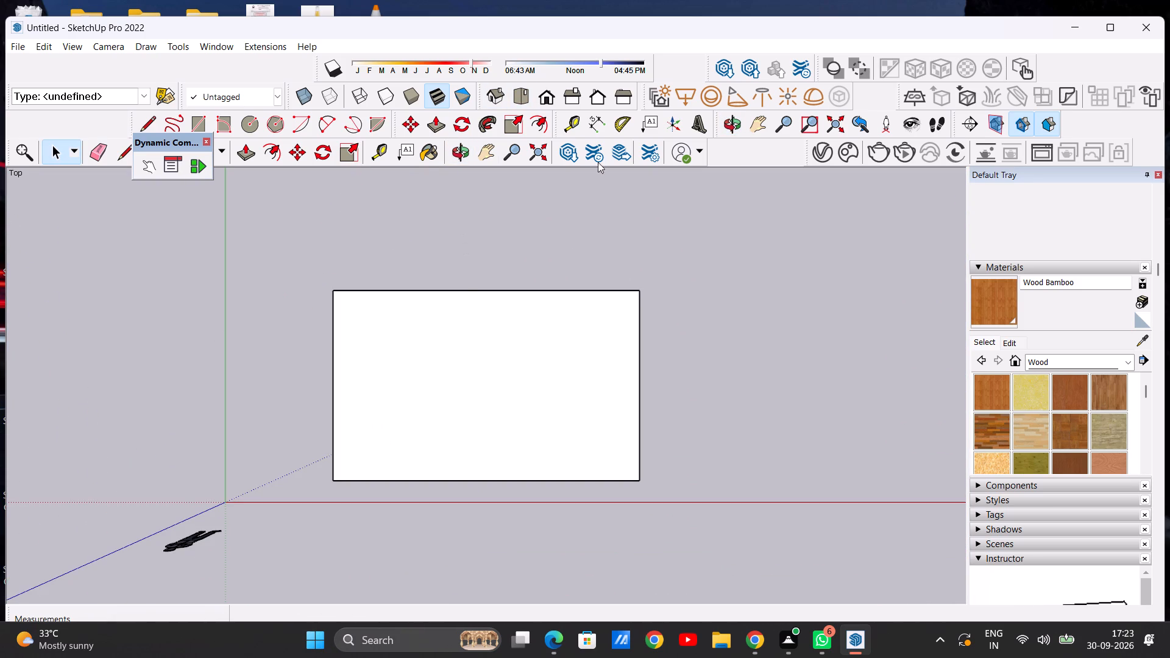
left_click(595, 100)
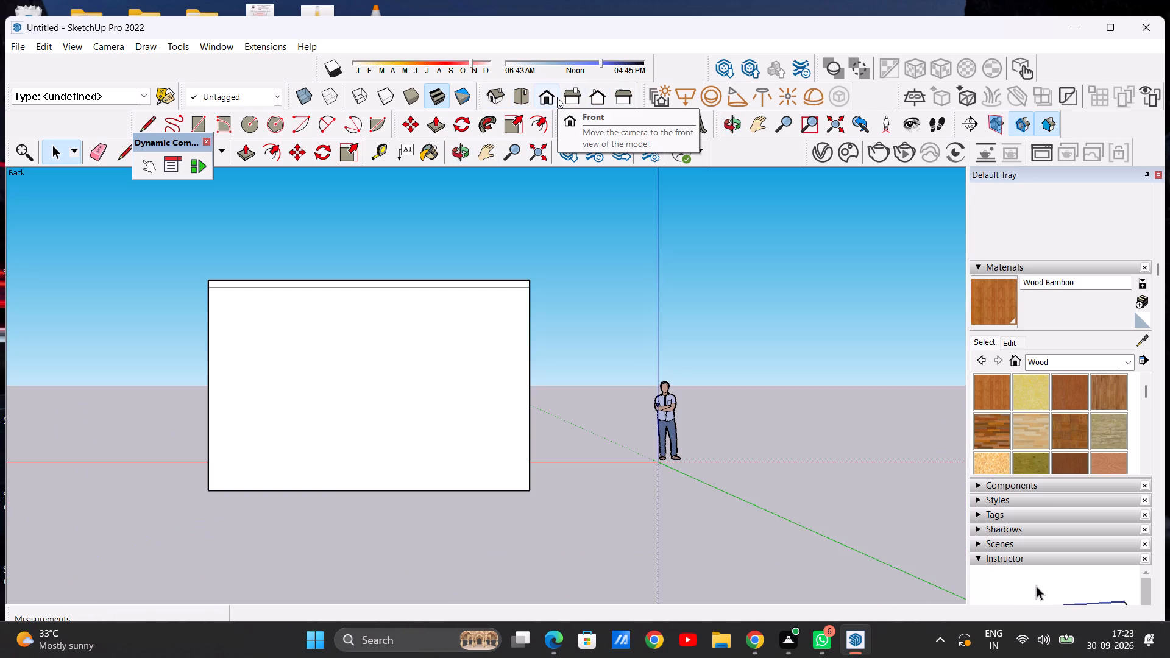
left_click(545, 93)
scroll(725, 319, "up", 3)
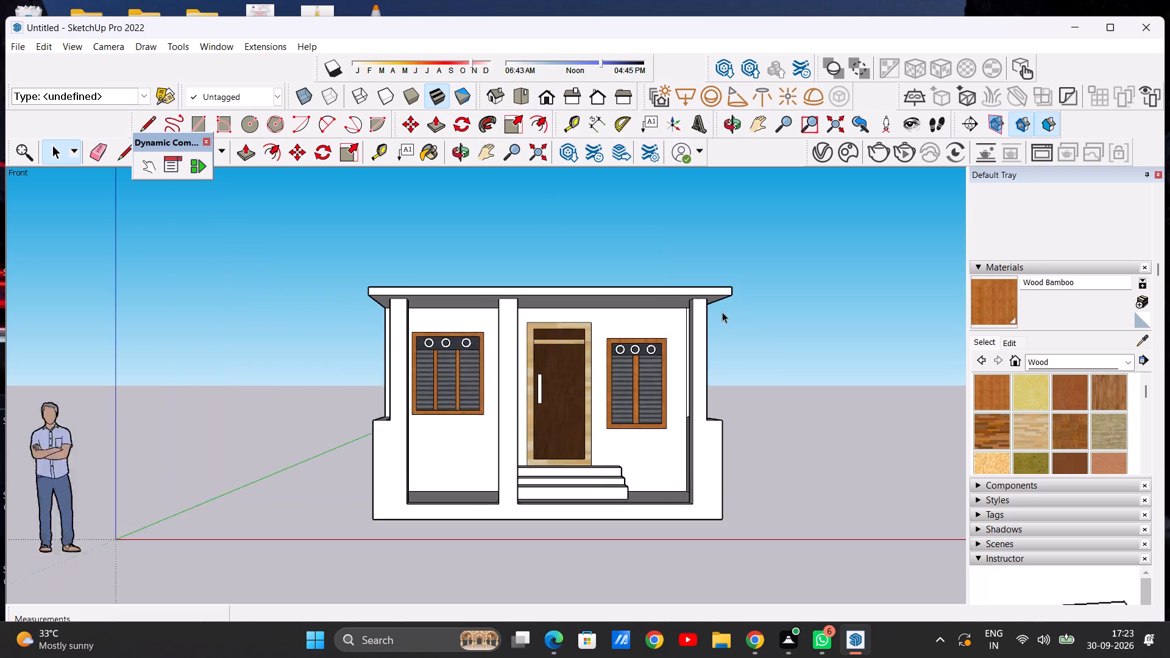
scroll(722, 312, "up", 3)
scroll(556, 445, "up", 4)
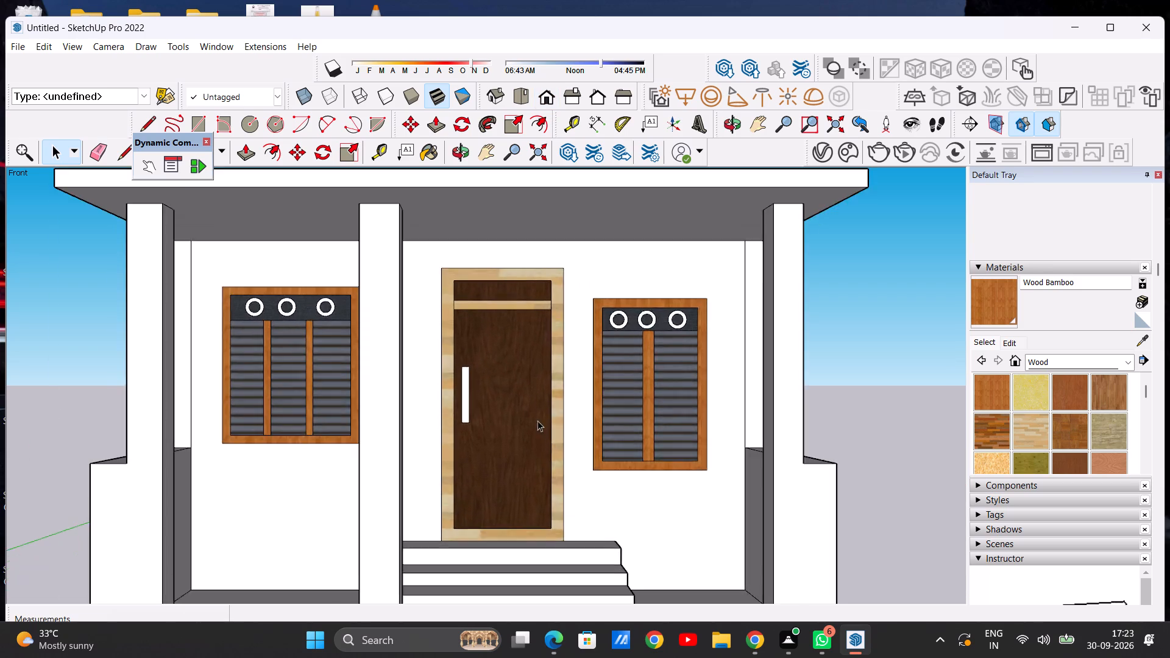
scroll(531, 411, "down", 6)
middle_click_drag(510, 390, 472, 485)
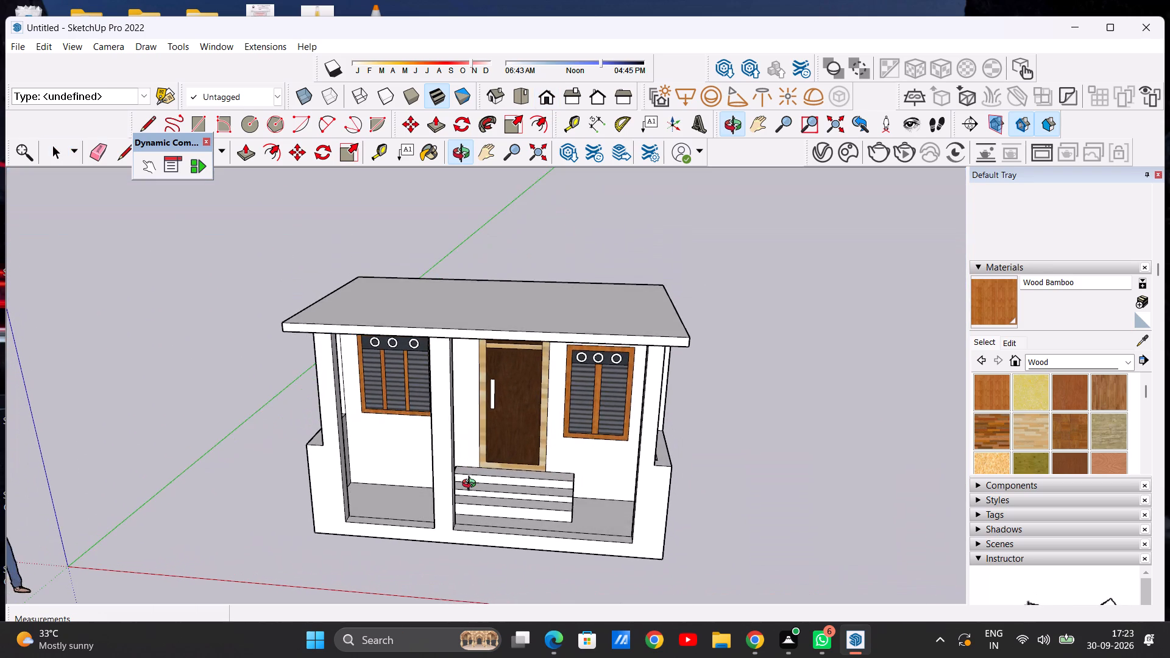
middle_click_drag(472, 485, 461, 427)
middle_click_drag(461, 425, 469, 419)
scroll(408, 428, "up", 2)
scroll(406, 428, "down", 2)
middle_click_drag(406, 428, 668, 426)
middle_click_drag(648, 432, 425, 444)
middle_click_drag(425, 444, 67, 443)
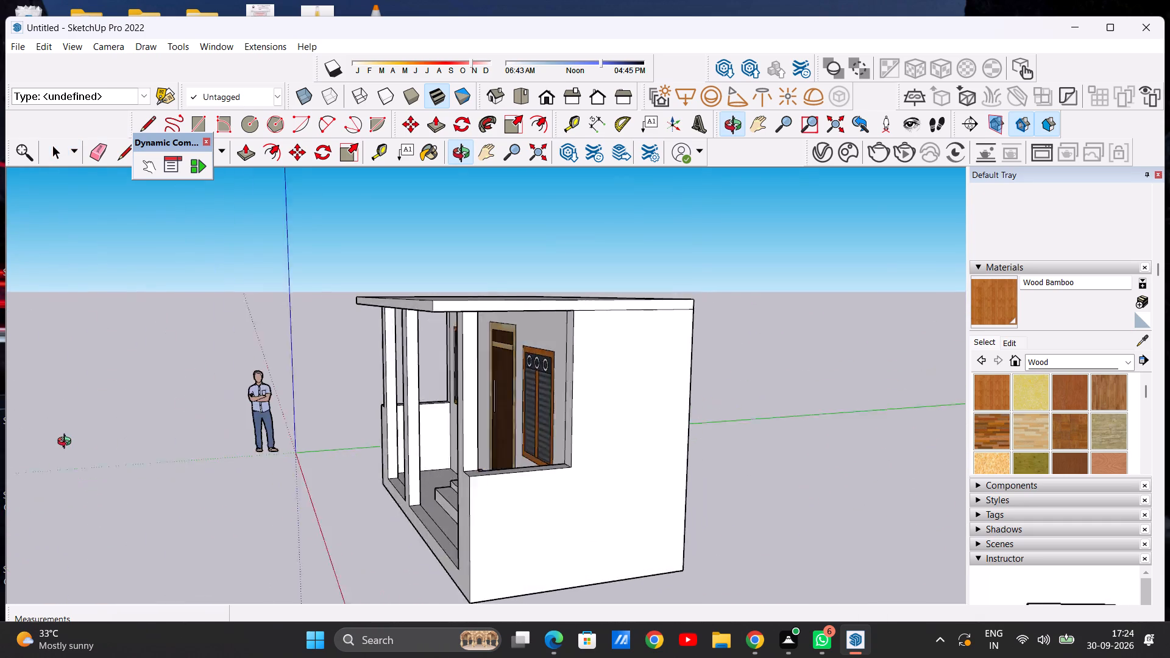
middle_click_drag(67, 443, 474, 409)
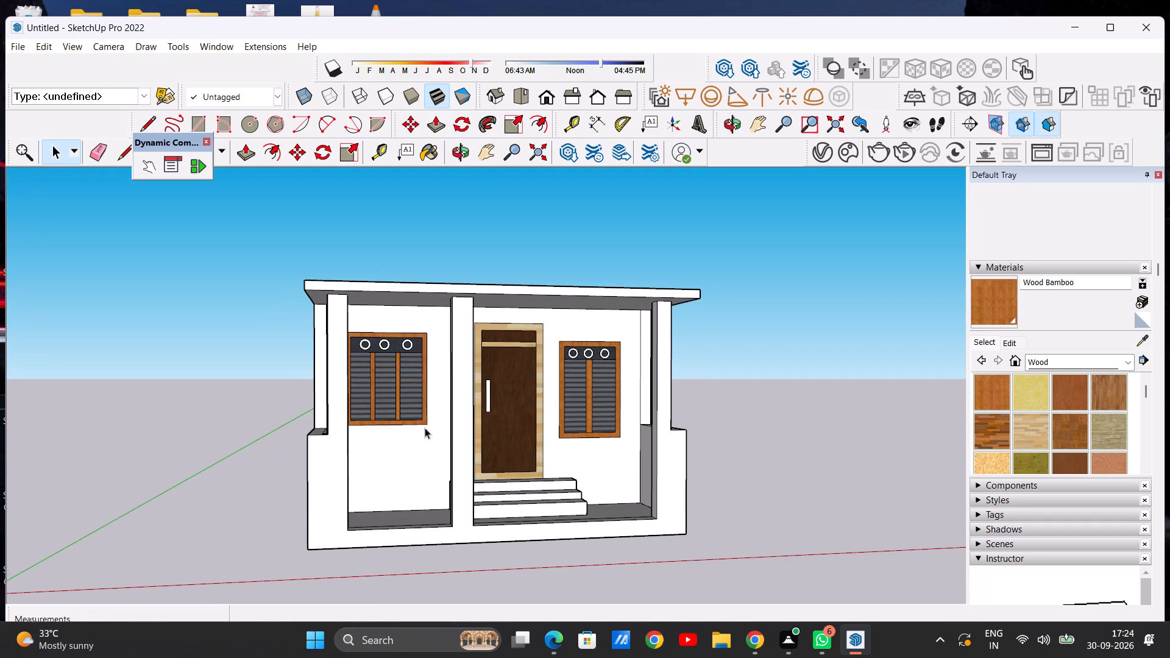
Push/Pull the house's rear wall face outward 6' 3/16" to deepen the building.
middle_click_drag(445, 428, 380, 459)
scroll(361, 431, "down", 3)
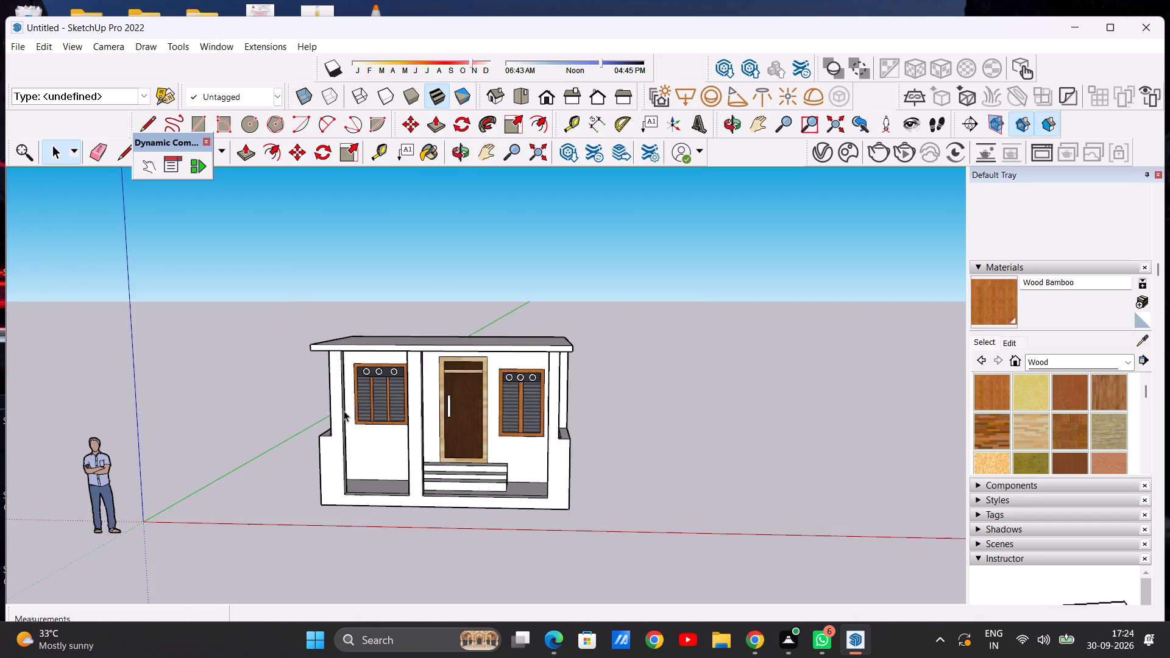
scroll(344, 411, "down", 4)
middle_click_drag(576, 408, 79, 449)
scroll(575, 389, "up", 4)
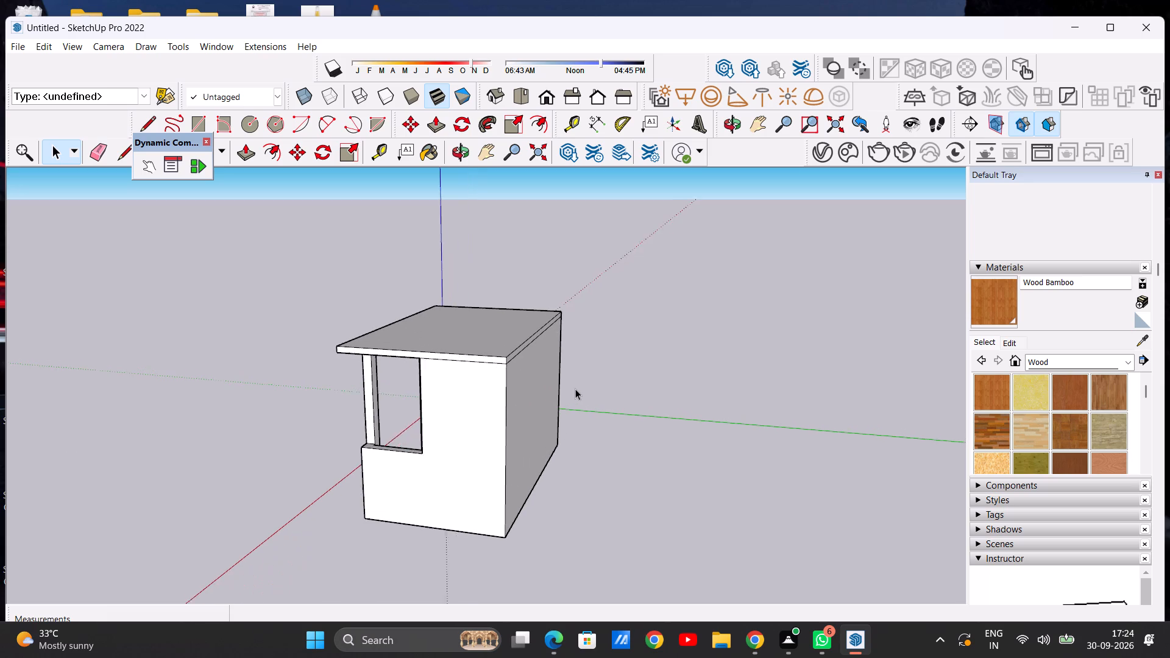
scroll(575, 389, "up", 2)
left_click(238, 150)
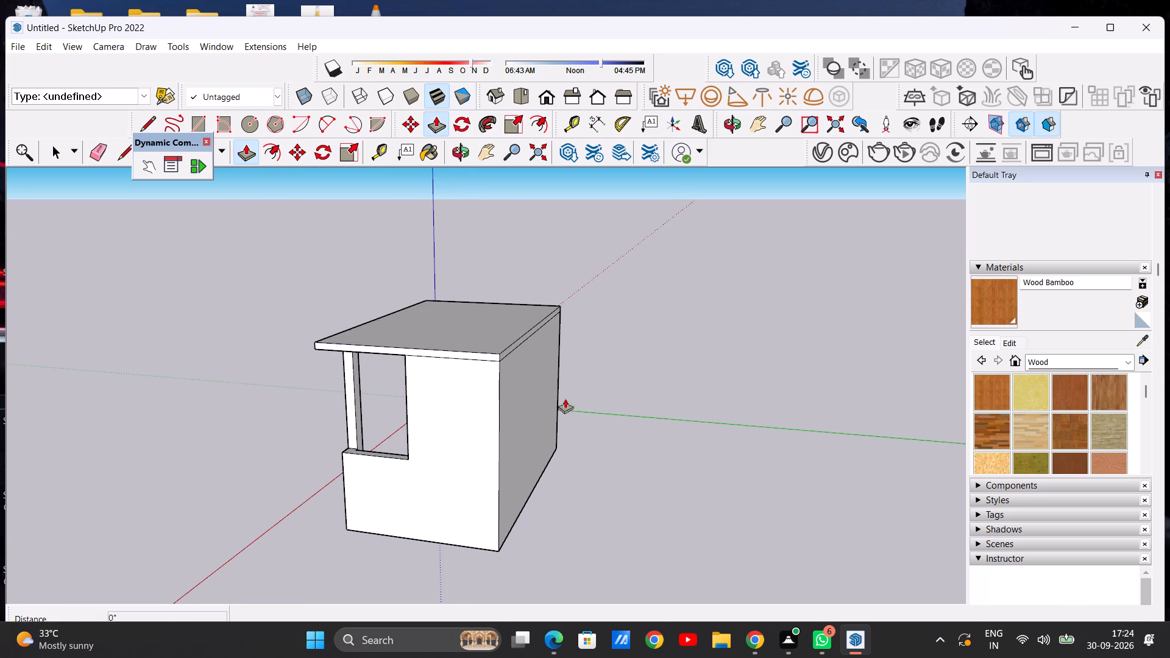
left_click(519, 403)
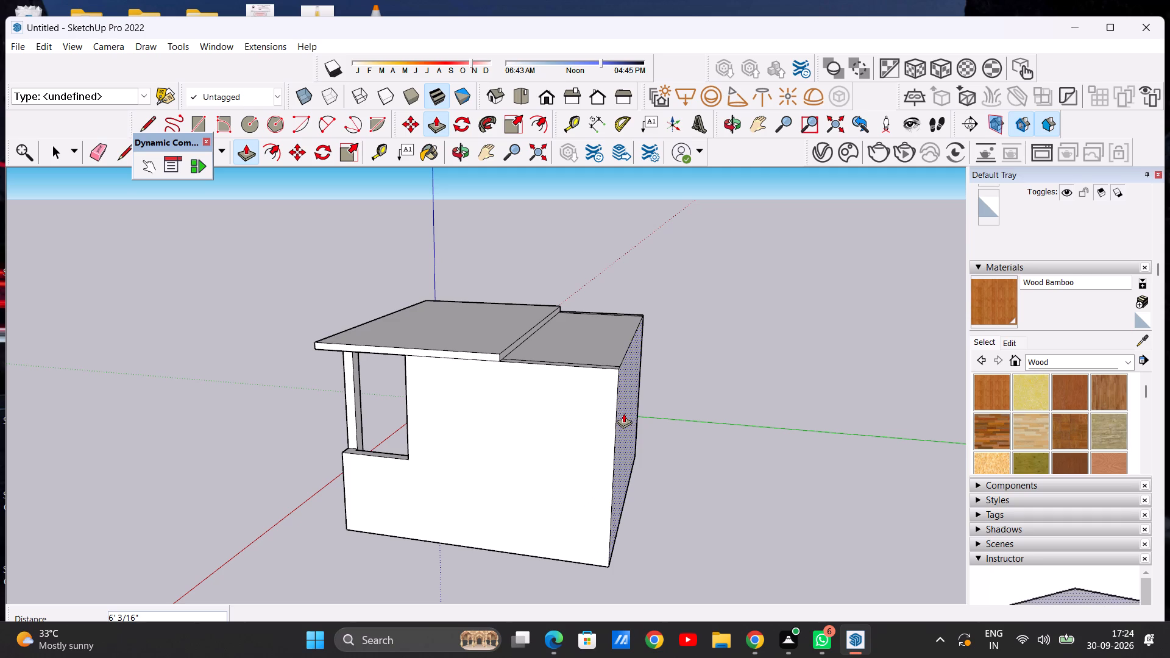
left_click(623, 413)
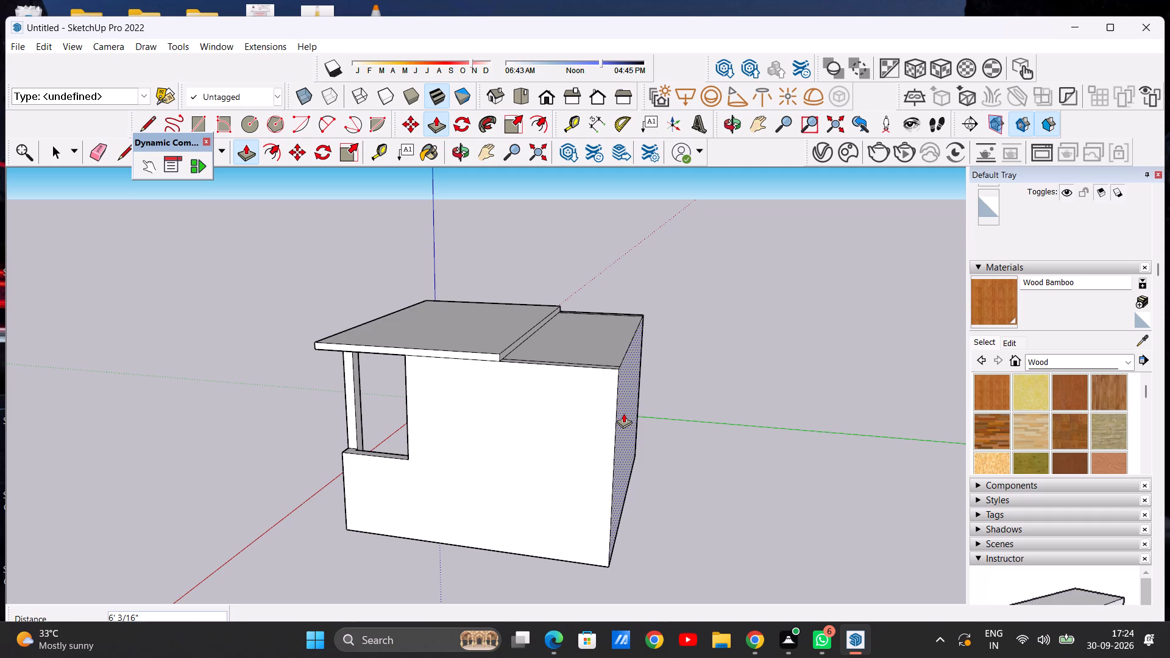
key("space")
Push/Pull the roof slab's rear face backward until it is flush with the extended rear wall.
scroll(523, 417, "down", 6)
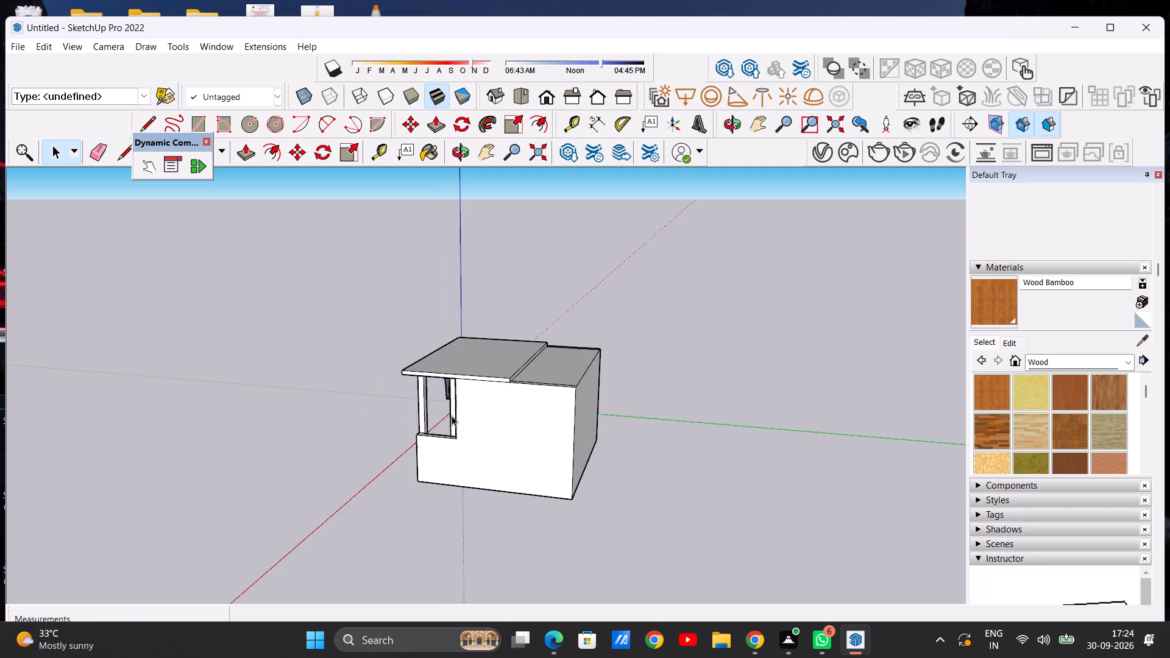
middle_click_drag(266, 428, 715, 369)
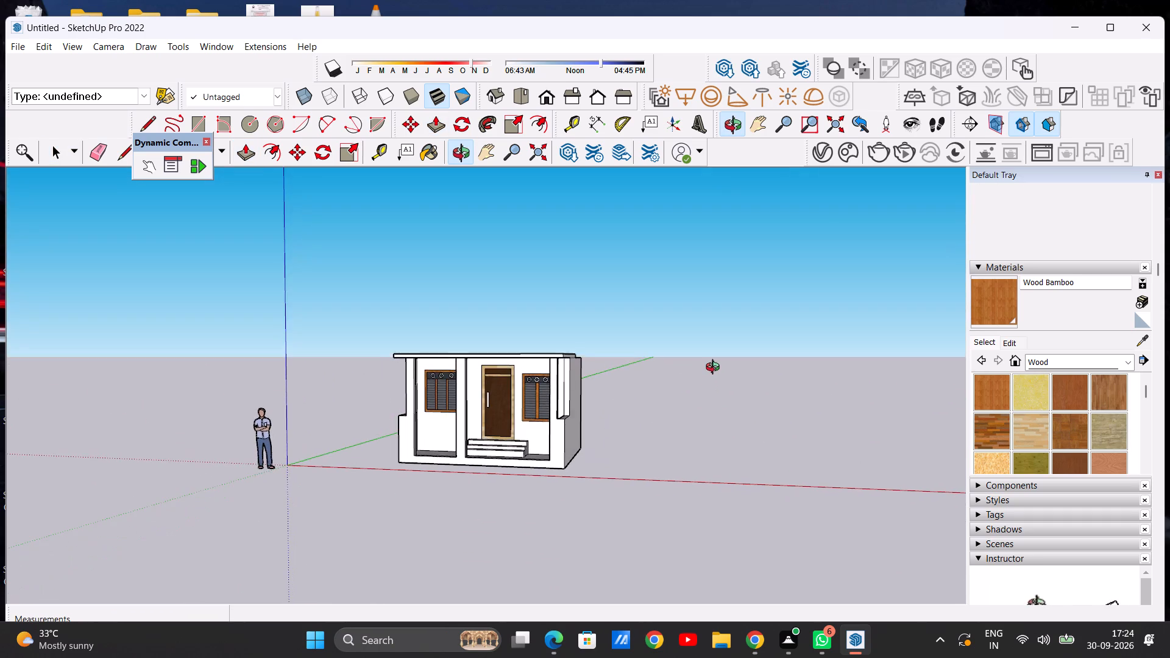
middle_click_drag(715, 369, 310, 428)
middle_click_drag(587, 389, 324, 428)
scroll(457, 386, "up", 2)
scroll(458, 386, "down", 1)
scroll(458, 384, "up", 7)
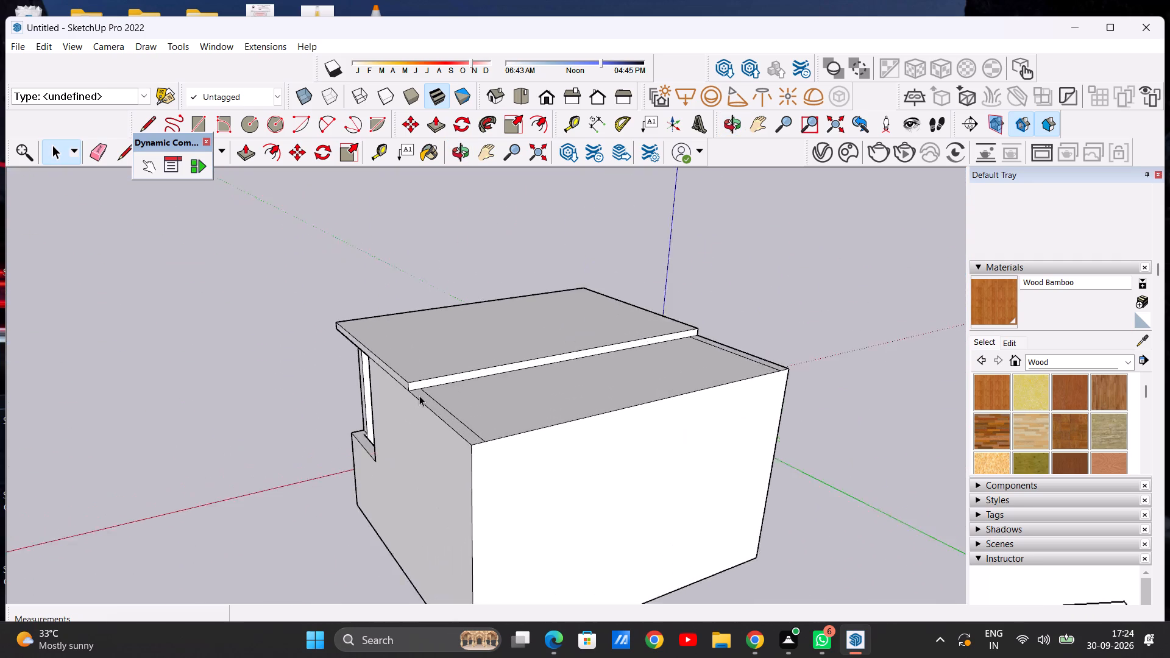
scroll(419, 395, "up", 8)
left_click(238, 154)
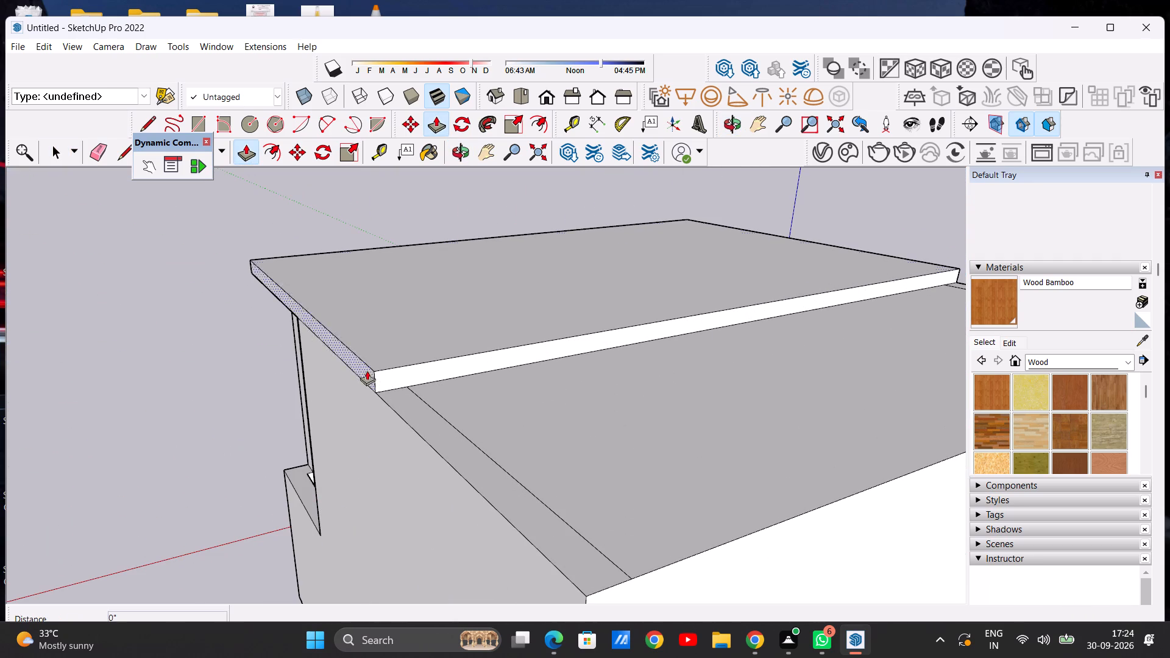
scroll(406, 378, "up", 5)
left_click(386, 372)
scroll(491, 421, "down", 8)
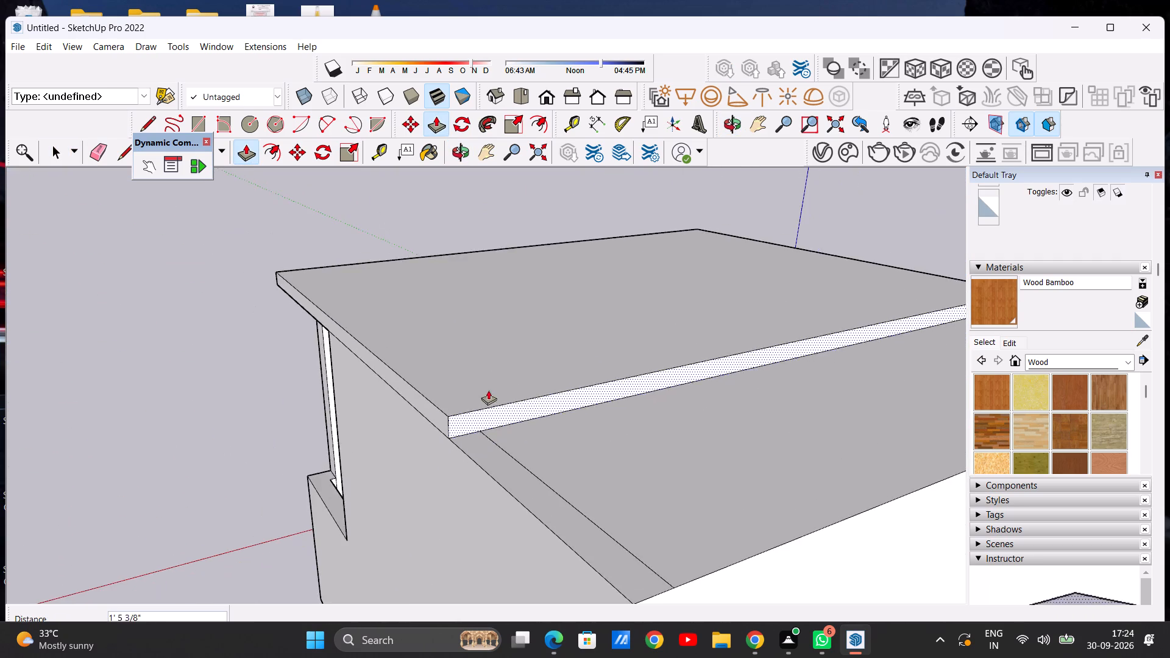
scroll(488, 390, "down", 3)
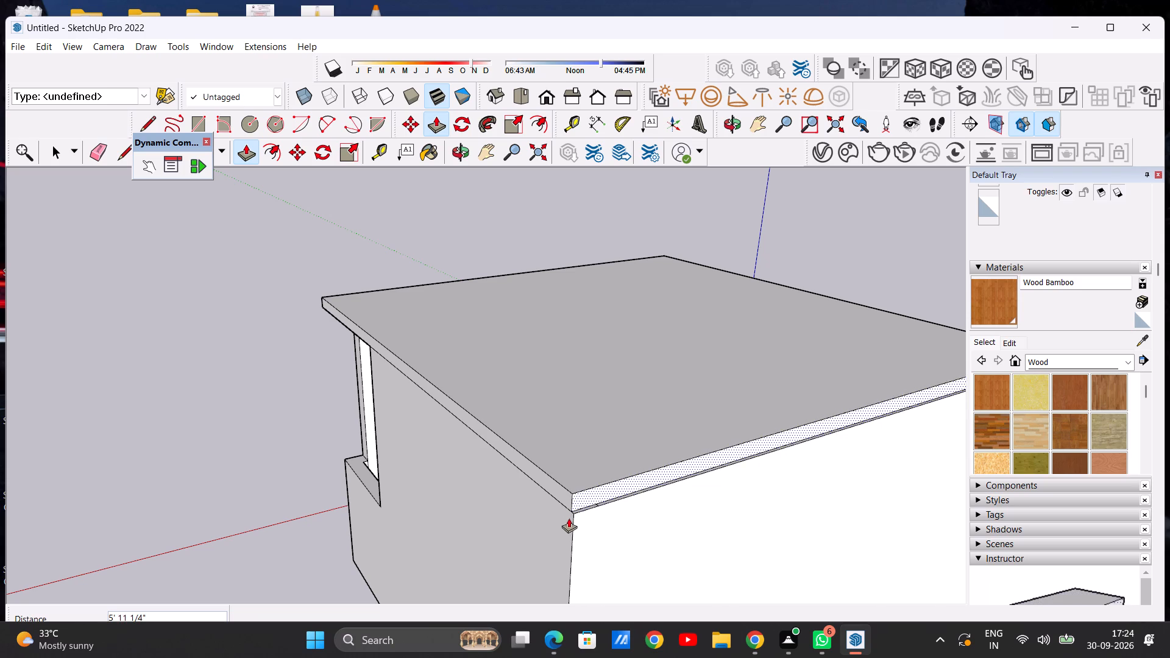
left_click(573, 514)
key("space")
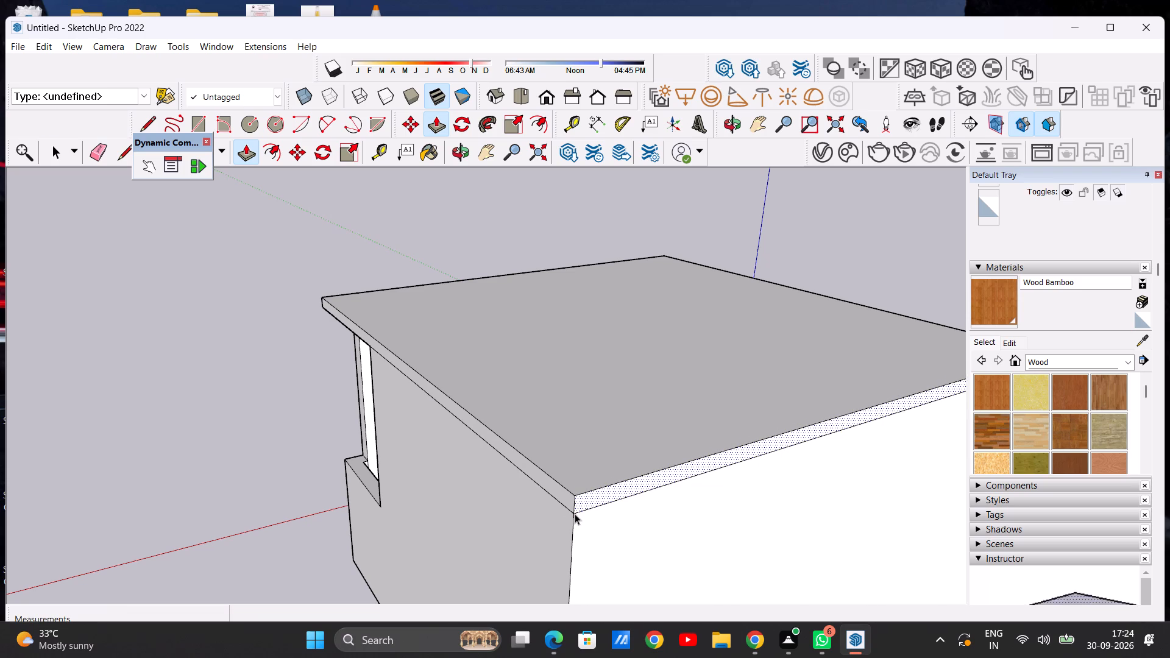
Examine the deepened house and its extended roof slab from the side and the front.
scroll(532, 467, "down", 12)
middle_click_drag(442, 404, 620, 406)
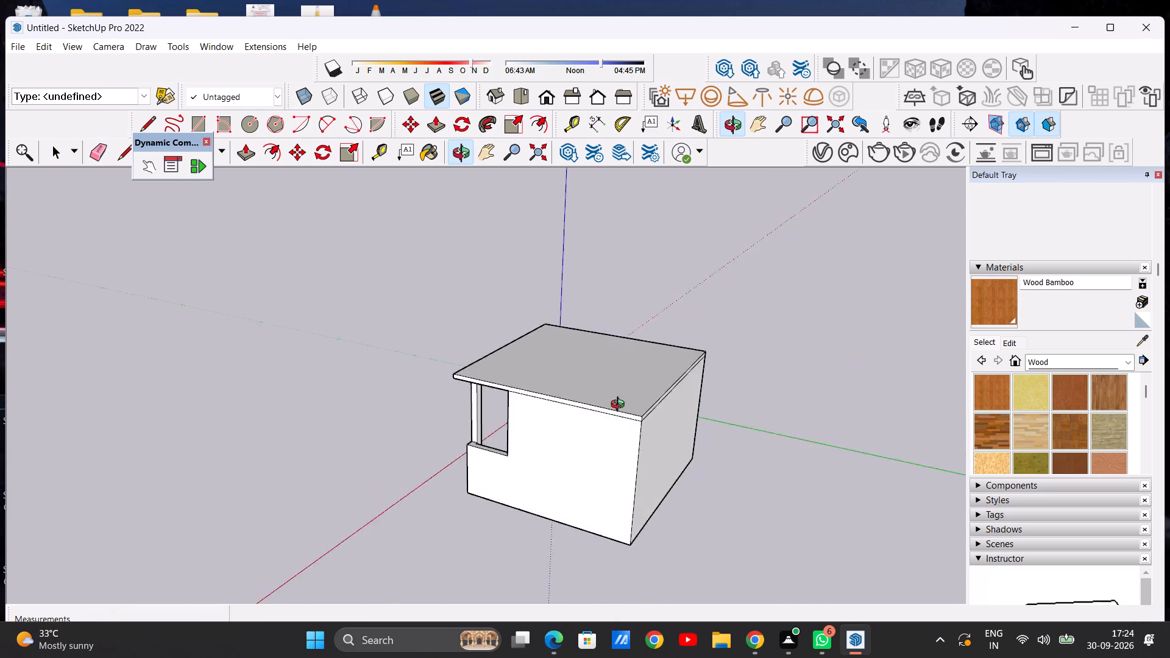
middle_click_drag(620, 406, 795, 394)
middle_click_drag(461, 405, 768, 361)
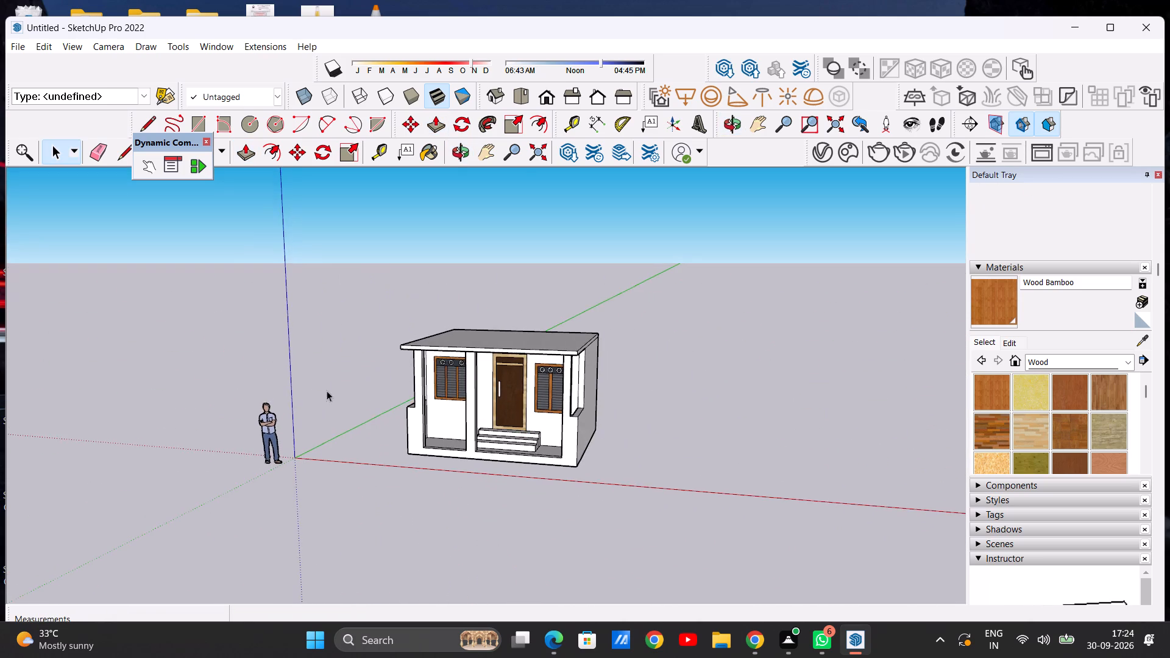
middle_click_drag(328, 391, 380, 369)
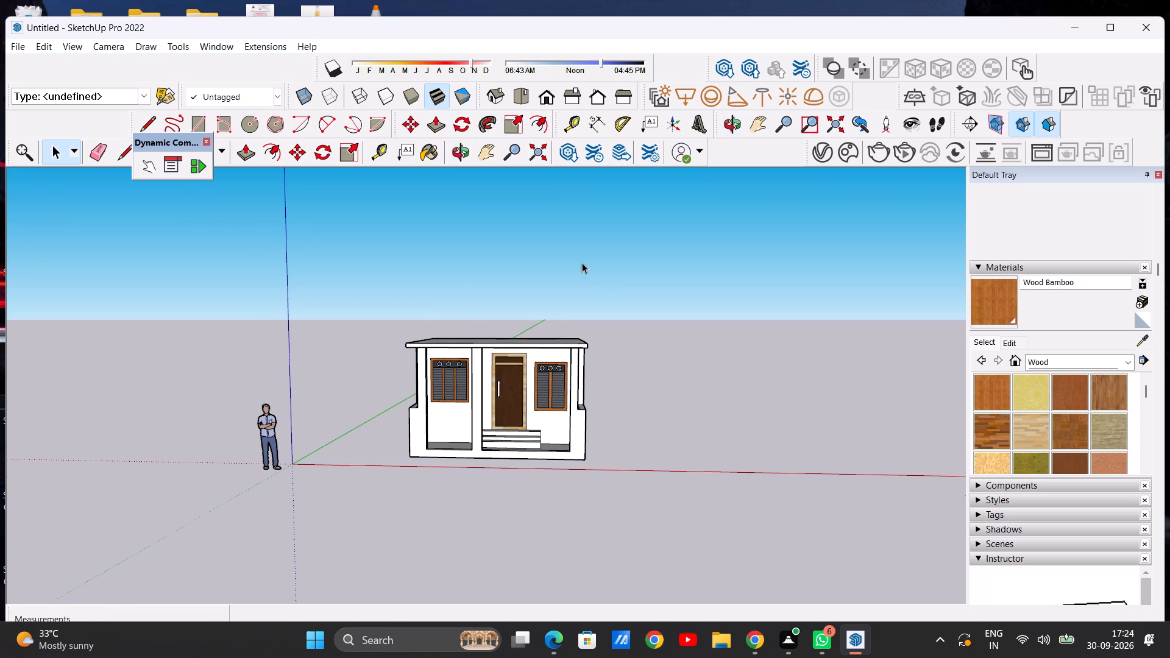
scroll(578, 263, "up", 5)
scroll(447, 366, "up", 7)
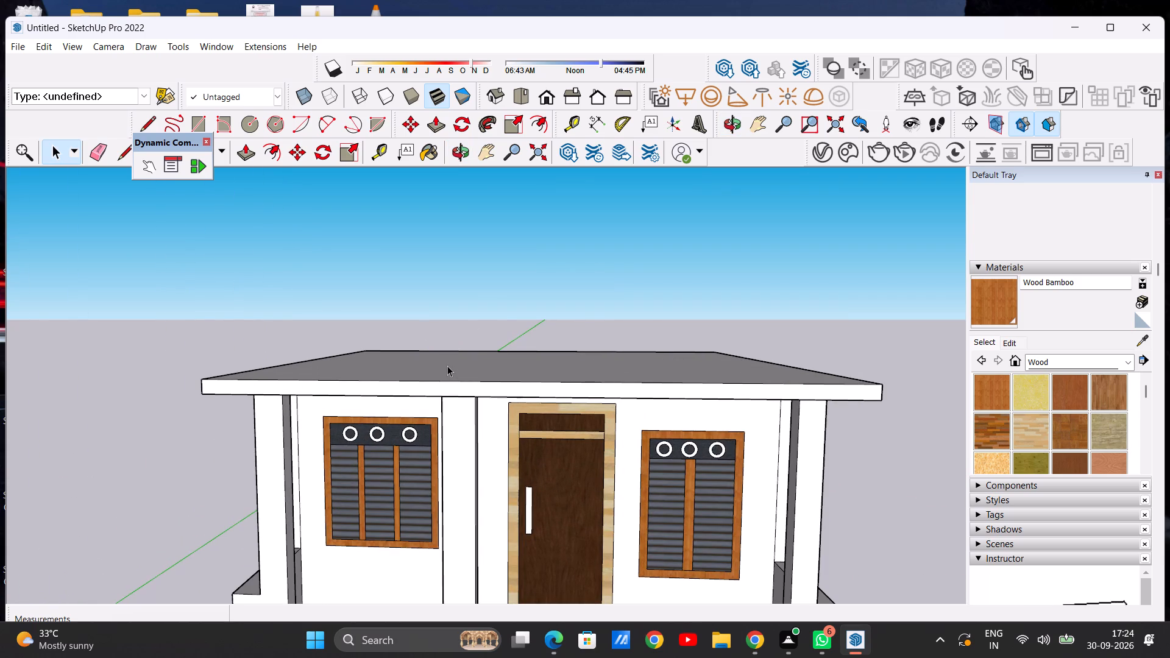
scroll(447, 366, "down", 5)
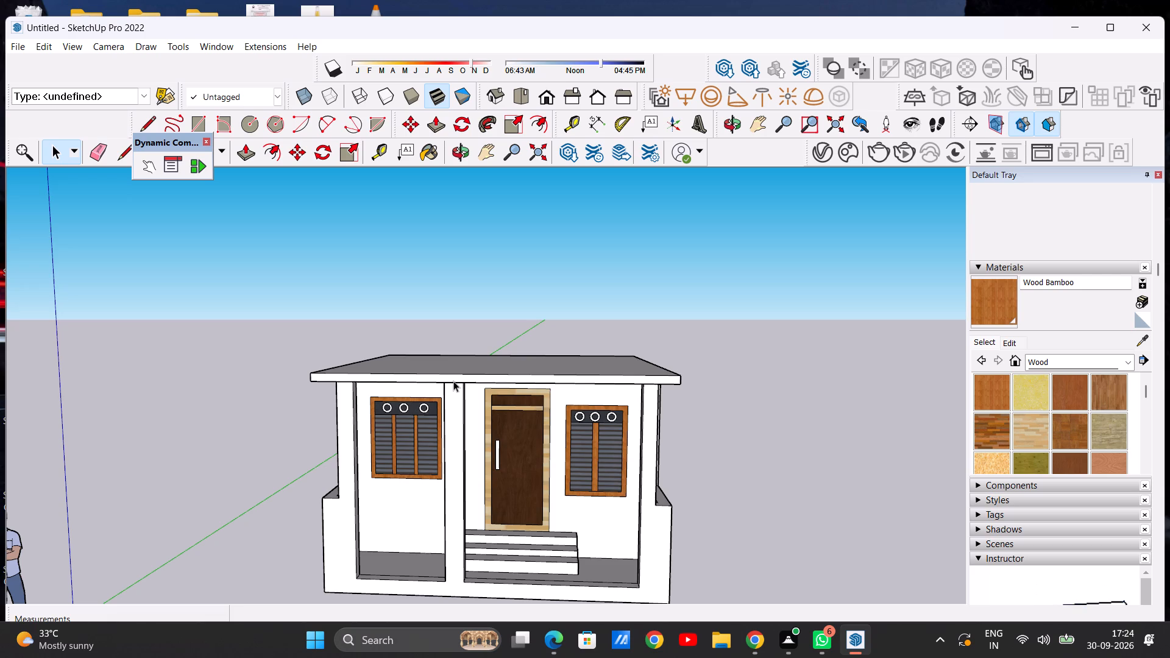
Offset the roof slab's top outline inward by about 9 3/16" to form an even border.
middle_click_drag(453, 381, 449, 554)
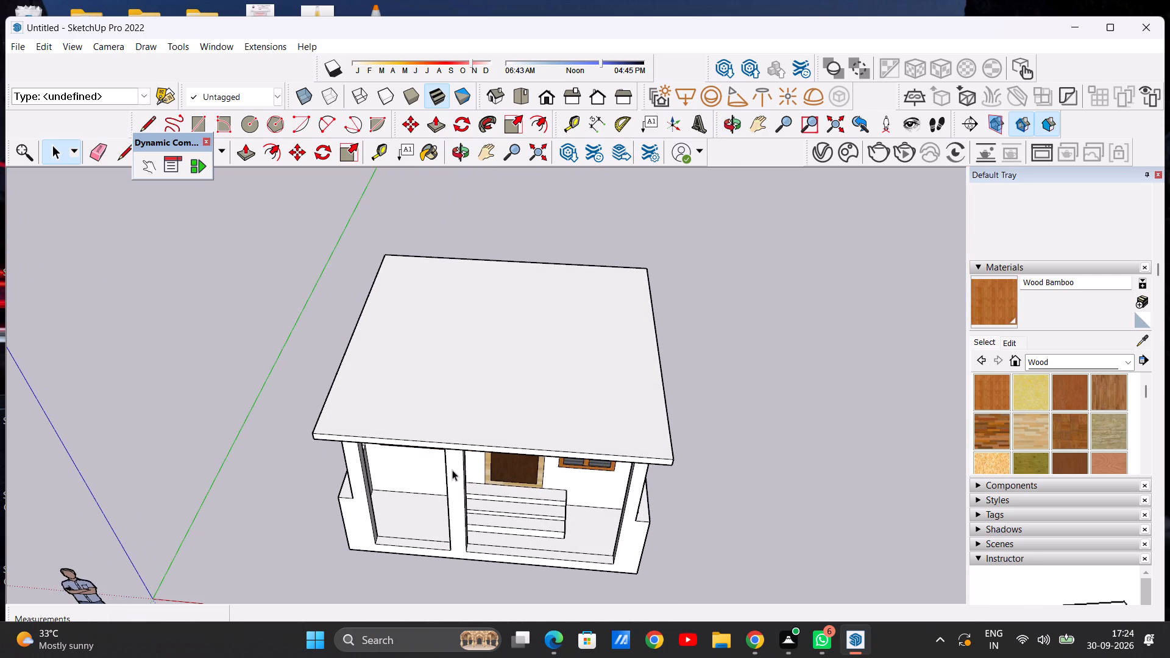
middle_click_drag(452, 474, 456, 508)
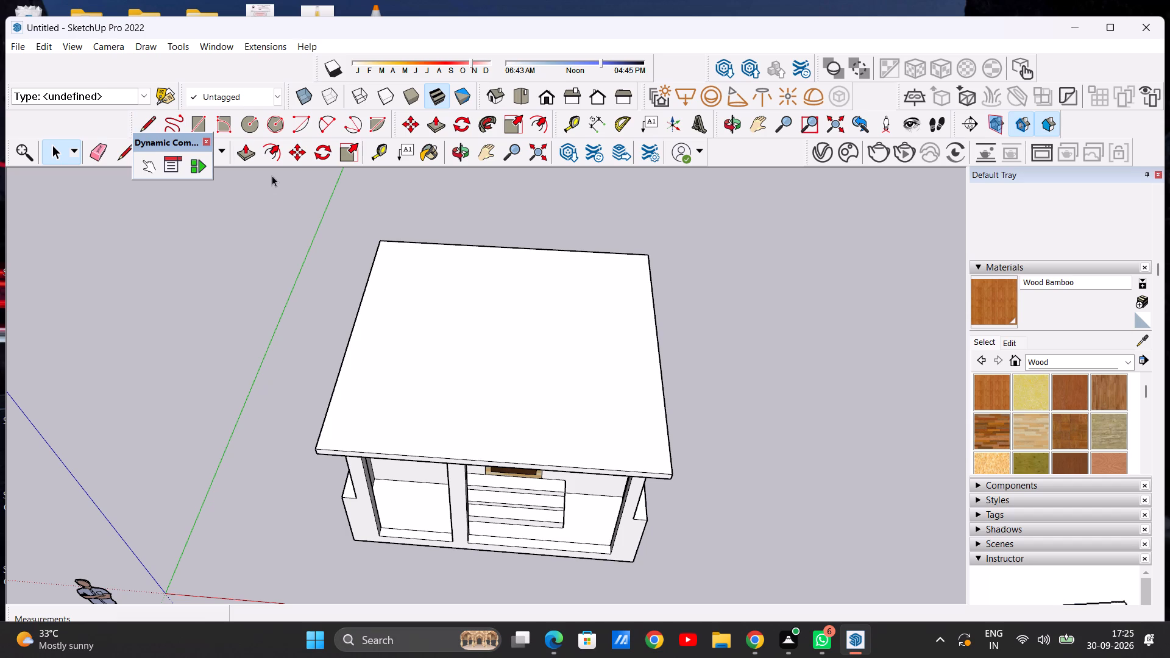
left_click(274, 149)
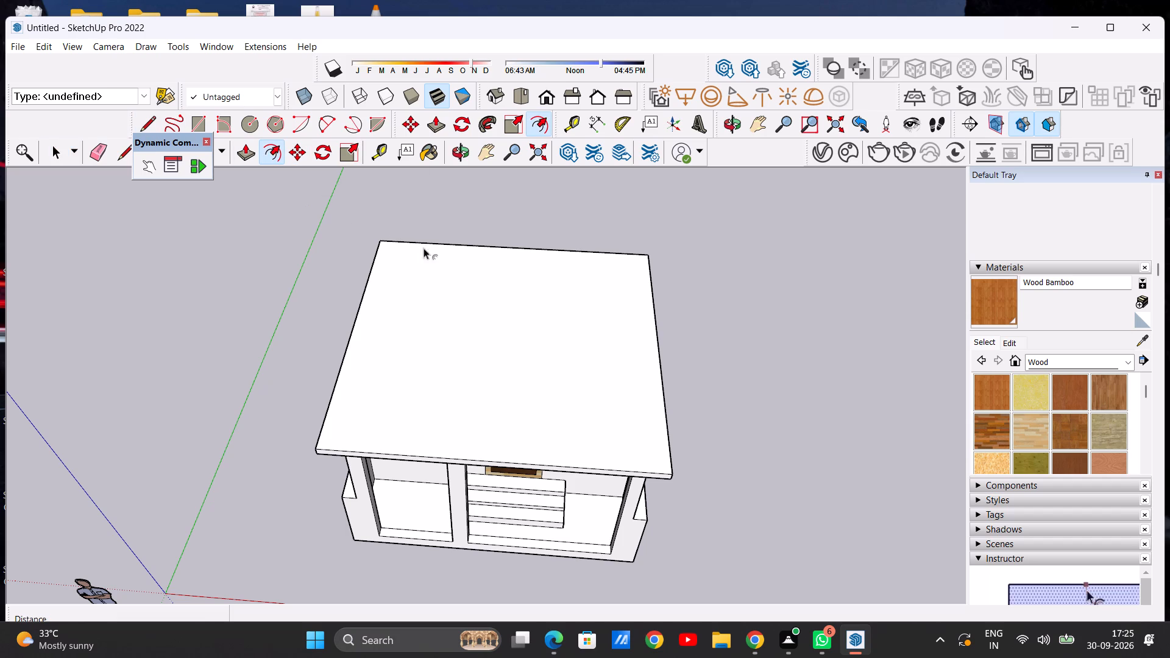
left_click(463, 256)
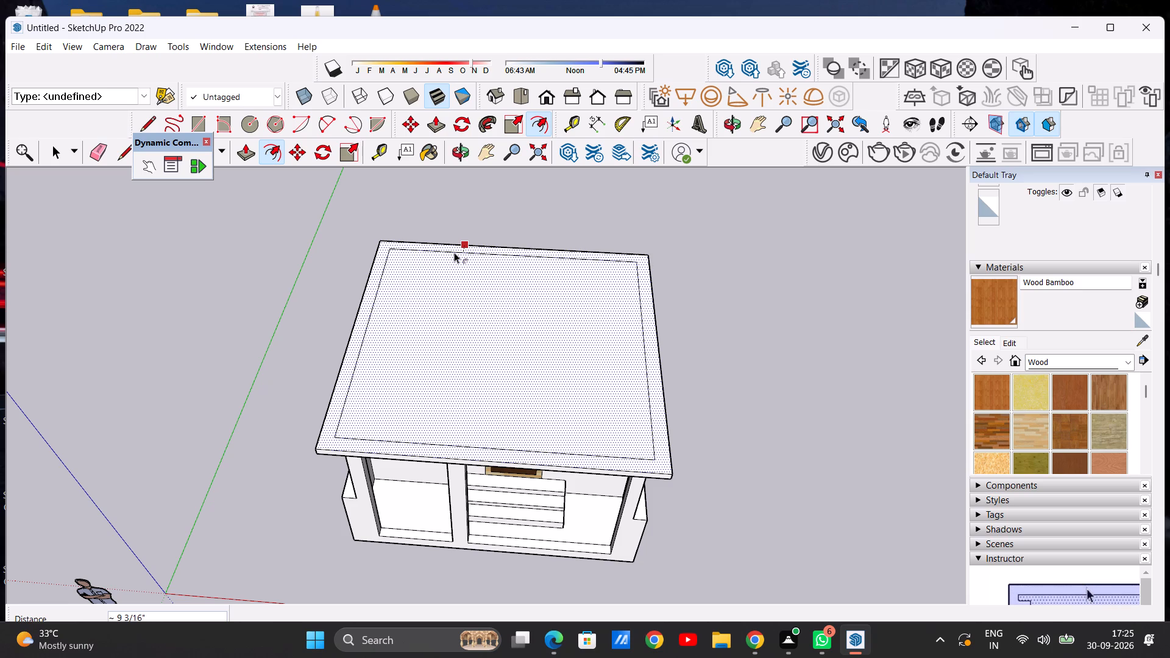
left_click(454, 252)
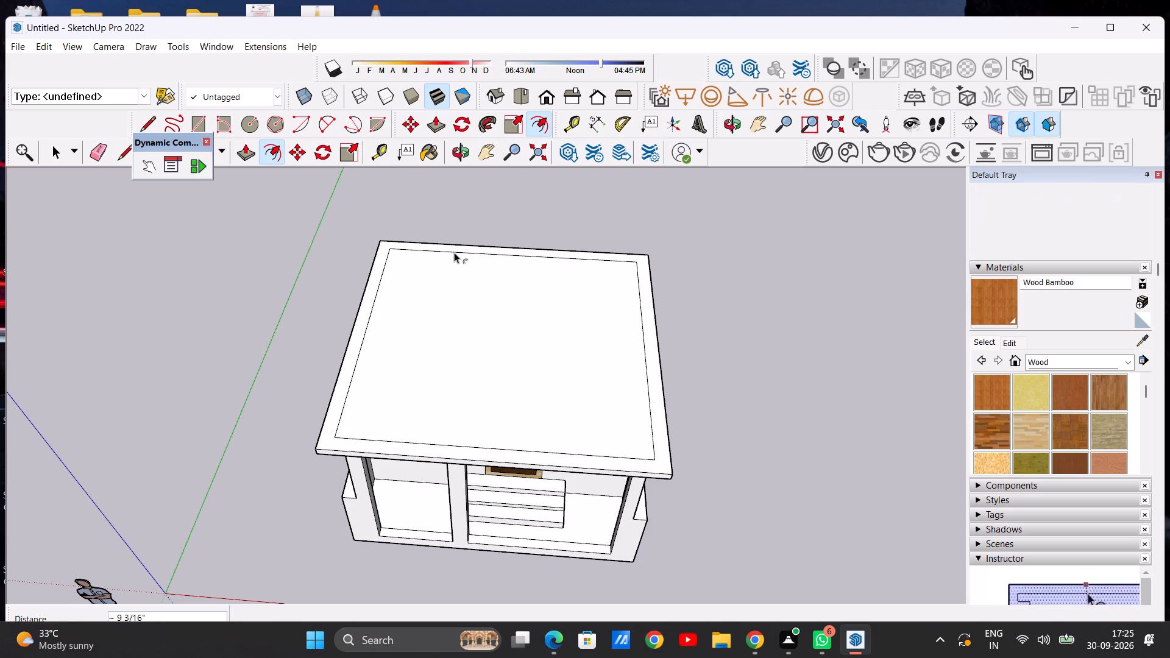
key("space")
Draw a line from the inset outline's front-left corner straight out to the roof's left edge.
scroll(440, 311, "down", 2)
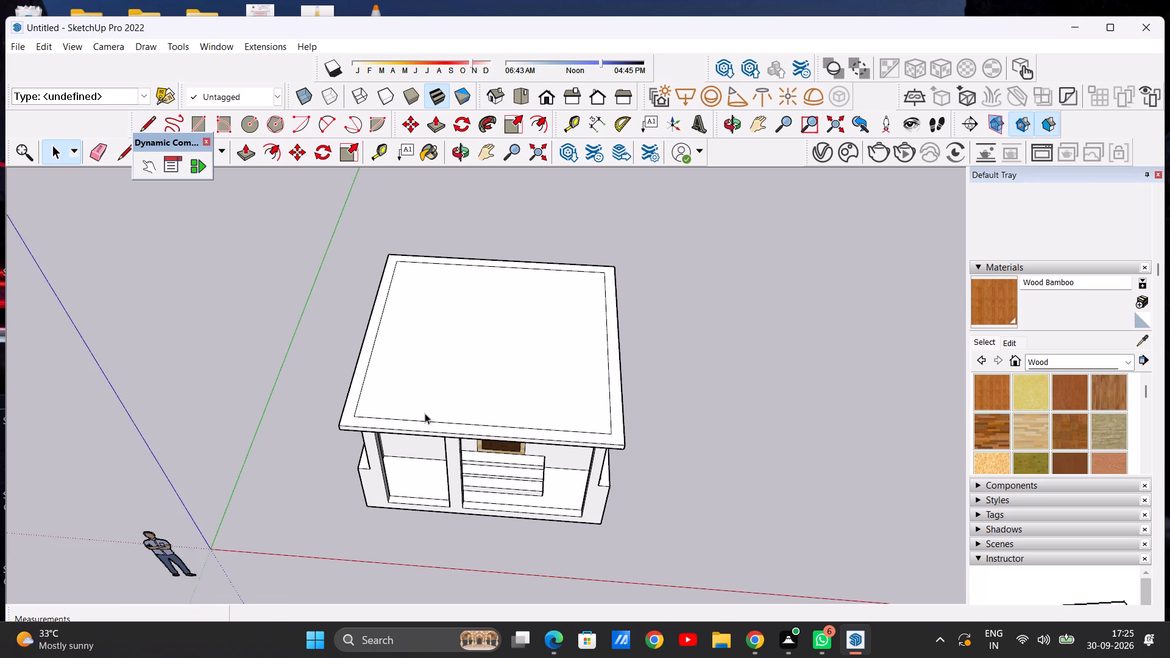
scroll(425, 413, "up", 3)
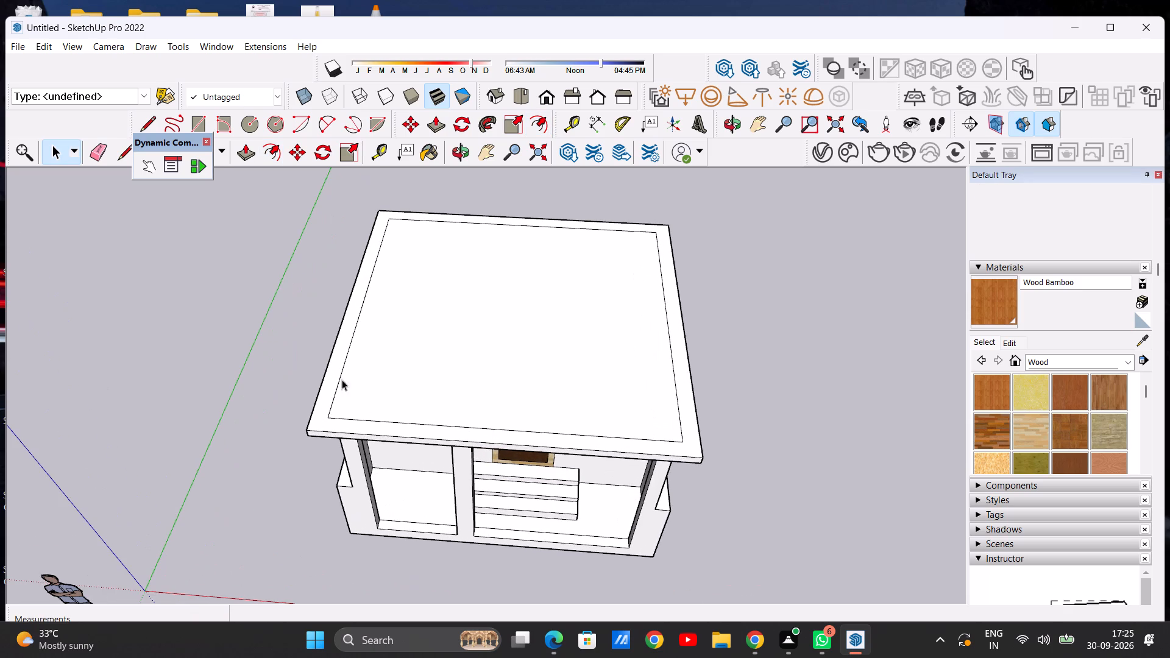
left_click(148, 111)
left_click(147, 124)
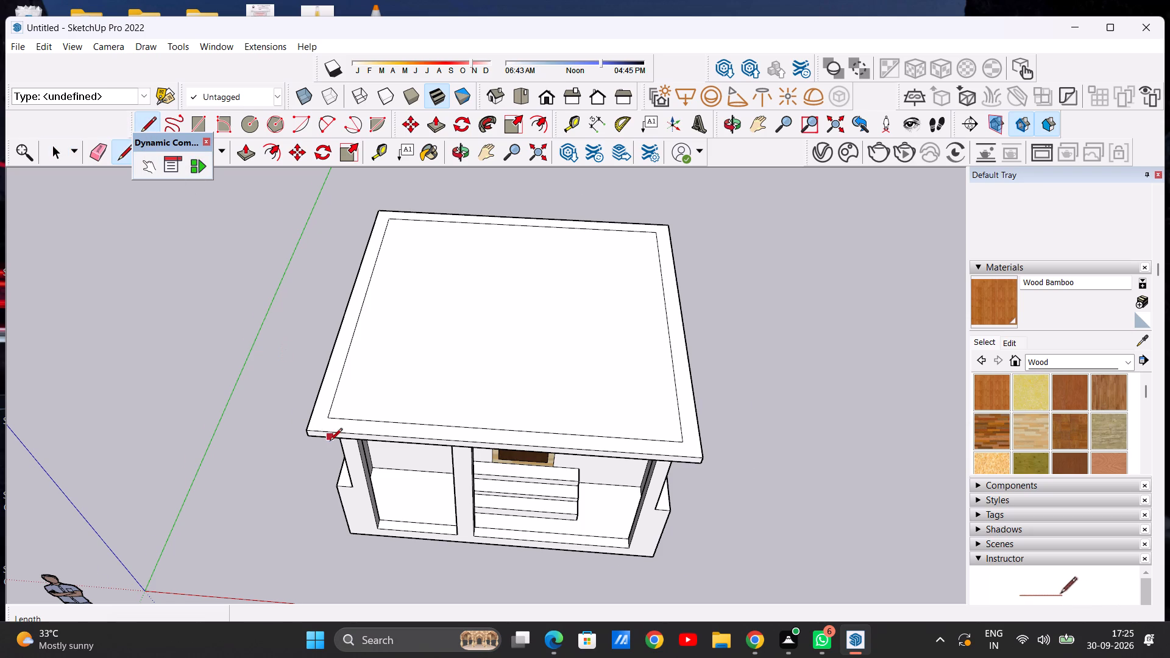
scroll(330, 442, "up", 12)
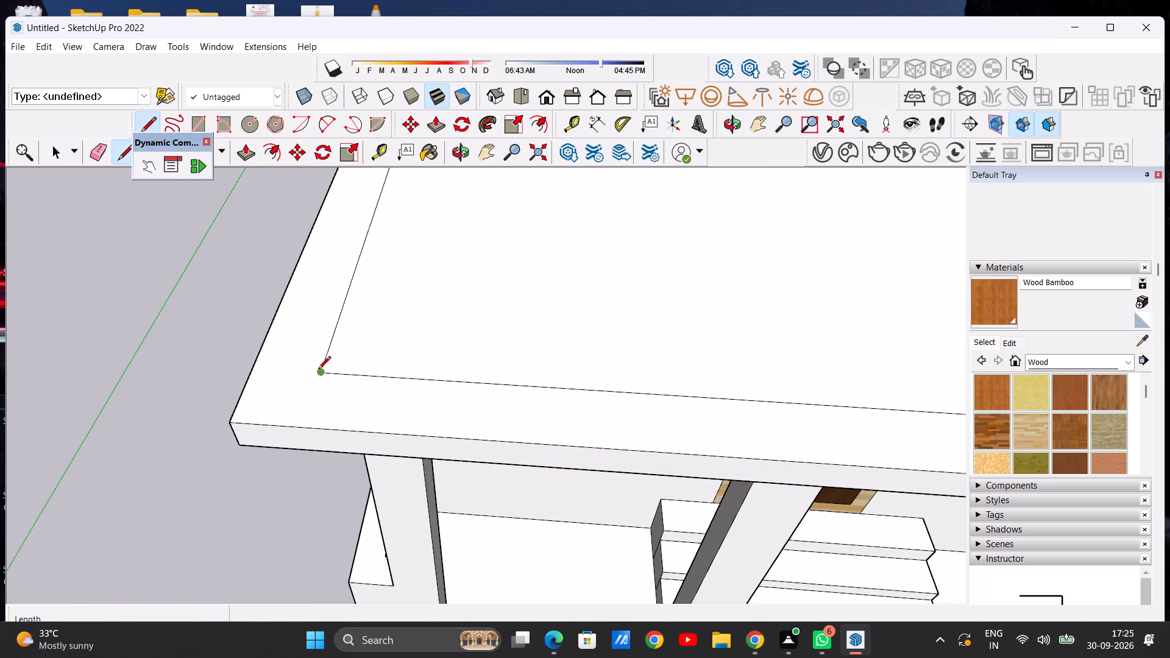
left_click(325, 370)
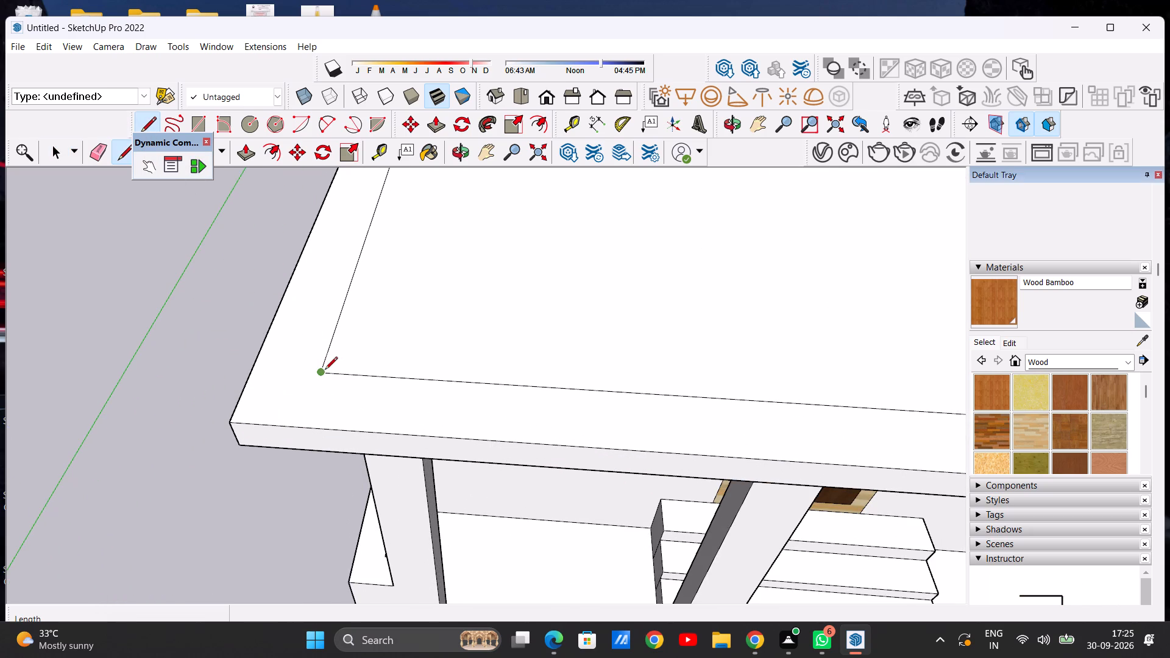
scroll(254, 370, "up", 14)
left_click(246, 365)
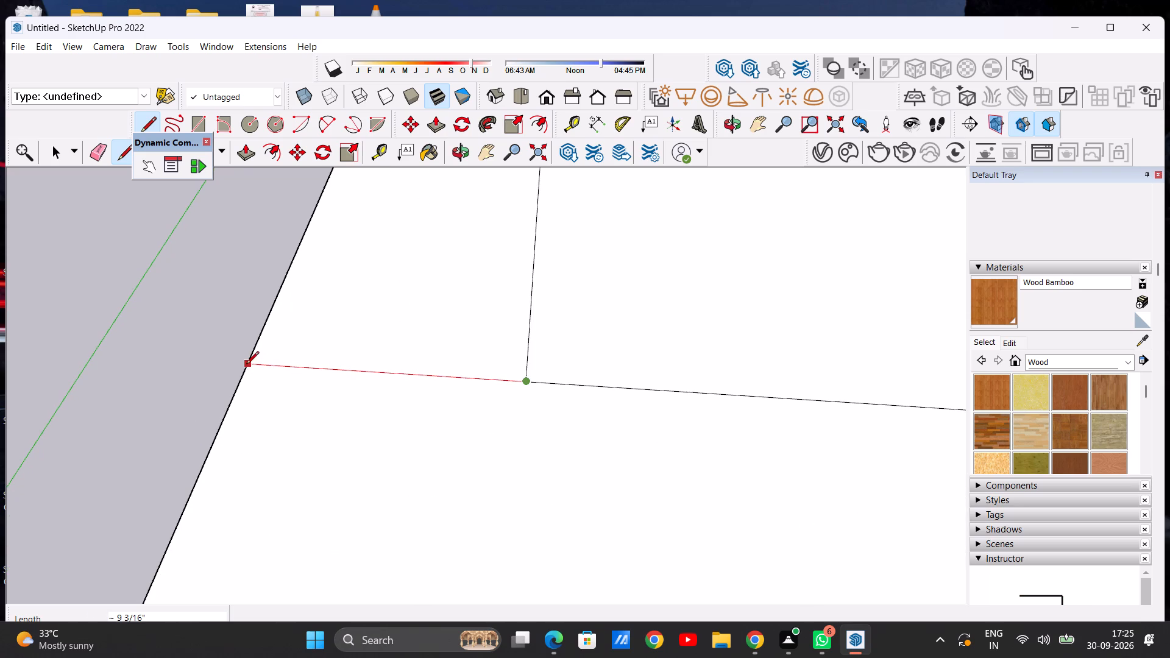
Draw a matching line from the inset outline's front-right corner out to the roof's right edge.
scroll(282, 416, "down", 19)
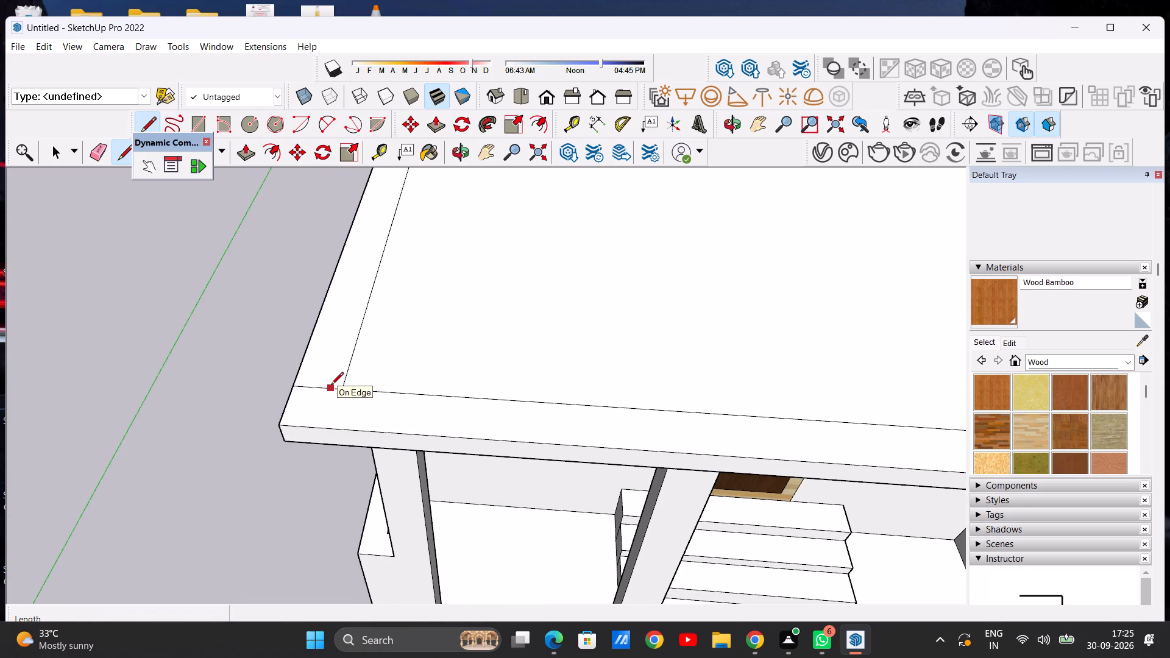
scroll(367, 394, "down", 3)
scroll(422, 404, "down", 13)
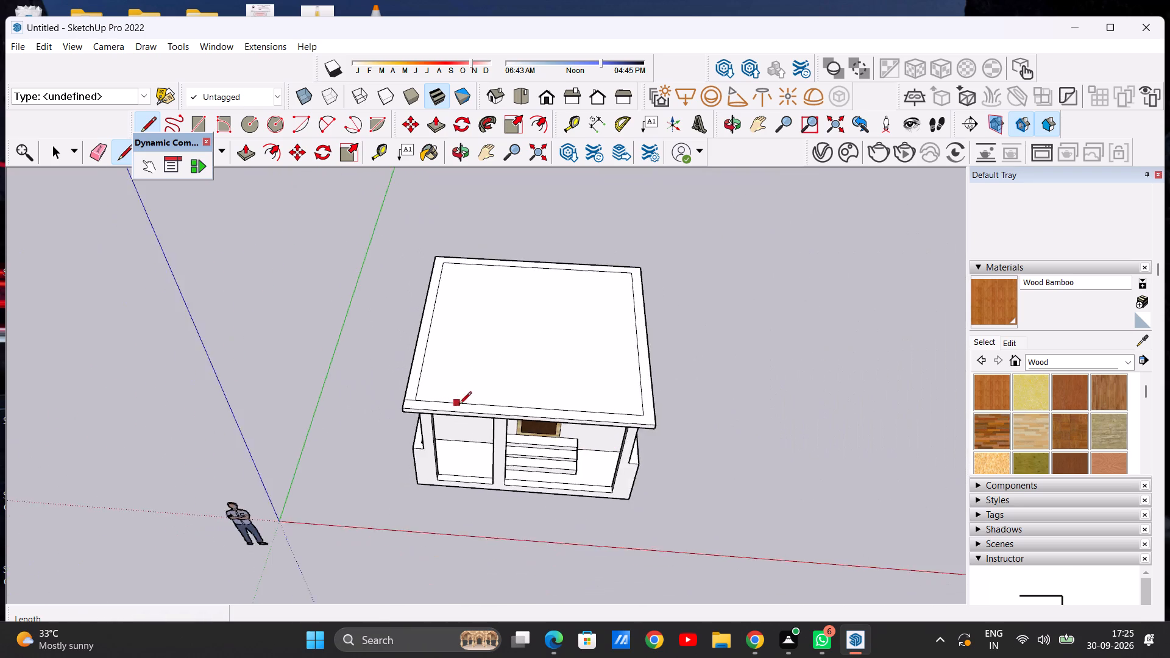
scroll(459, 405, "down", 4)
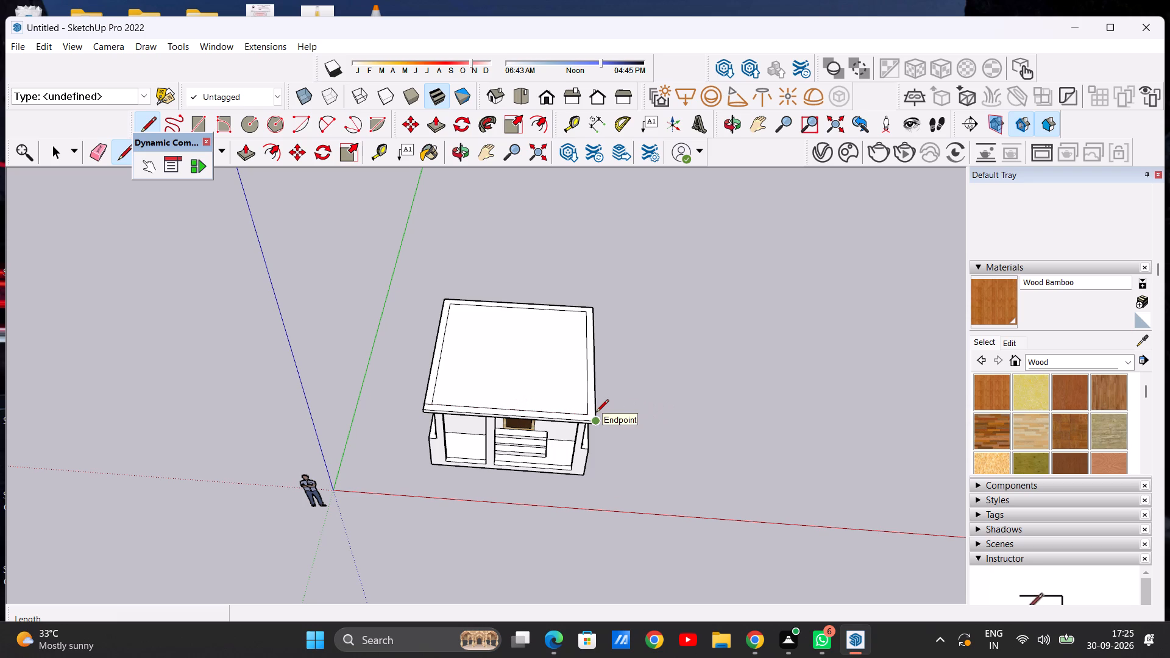
scroll(596, 413, "up", 18)
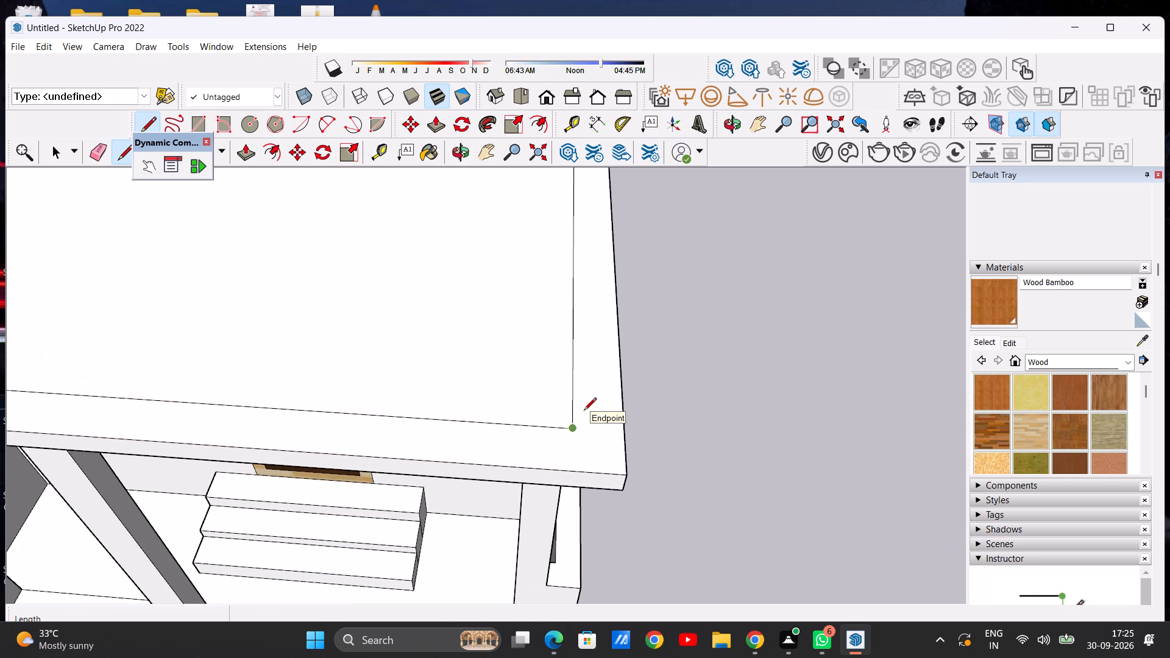
left_click(575, 426)
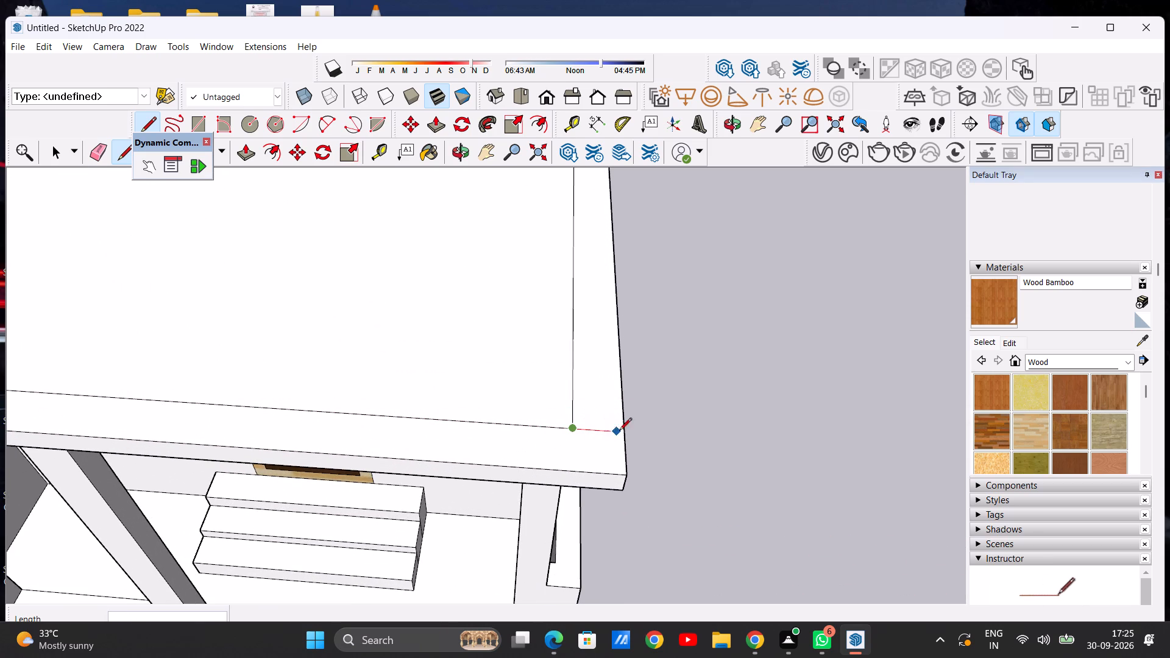
left_click(625, 434)
key("space")
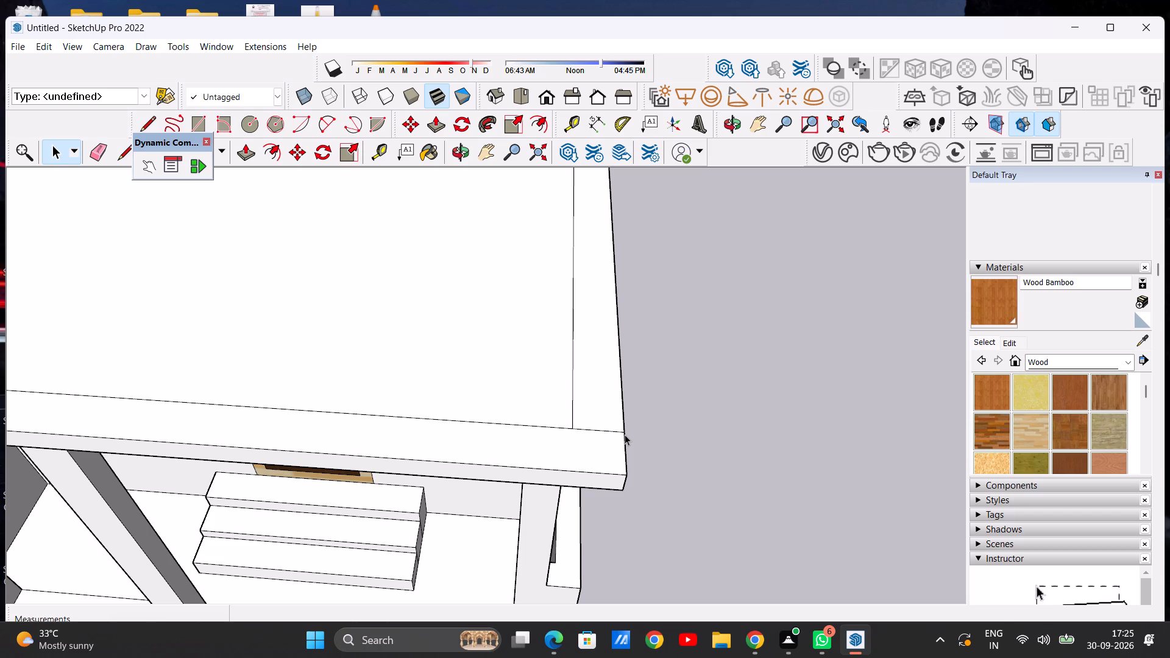
Examine the house's front elevation at eye level, including the porch, windows, door and roof edge.
scroll(520, 285, "down", 20)
scroll(520, 285, "down", 2)
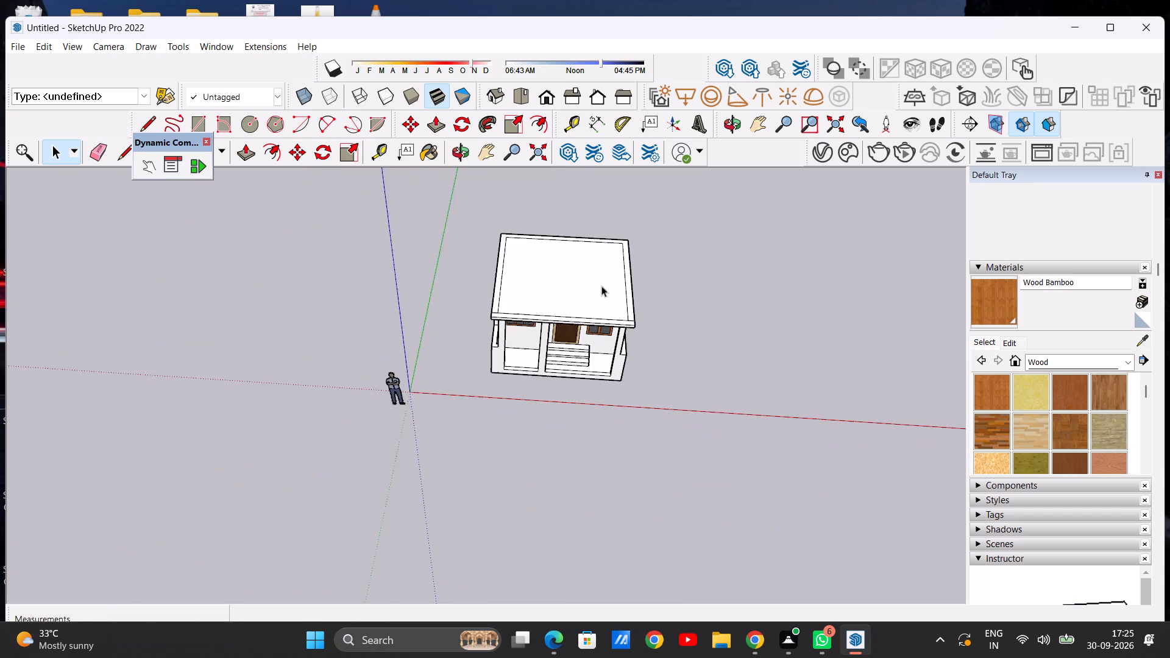
scroll(571, 279, "up", 9)
middle_click_drag(581, 407, 572, 240)
middle_click_drag(555, 393, 553, 366)
scroll(466, 314, "up", 7)
scroll(466, 314, "down", 3)
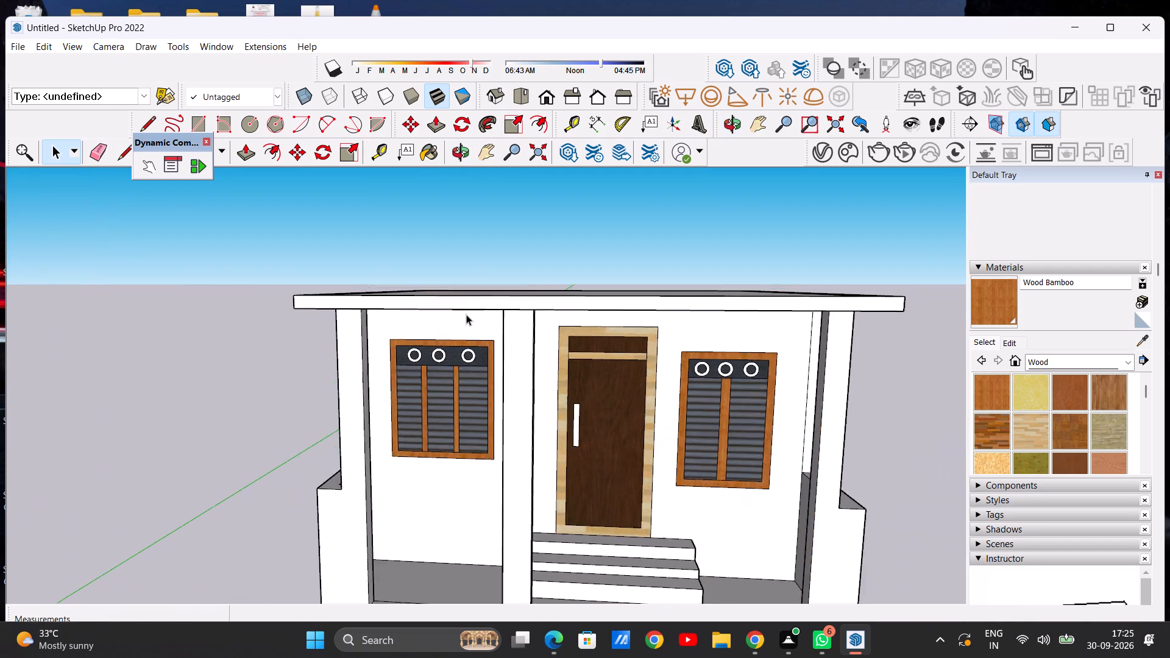
scroll(466, 314, "down", 4)
middle_click(463, 352)
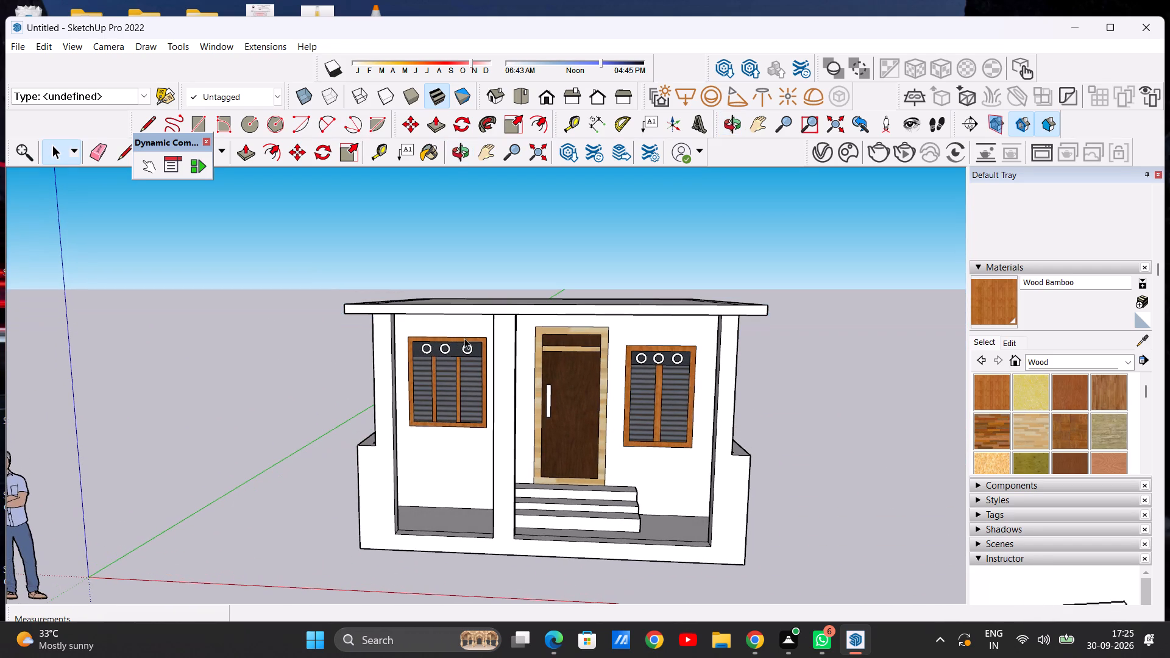
scroll(464, 338, "down", 3)
scroll(464, 338, "up", 8)
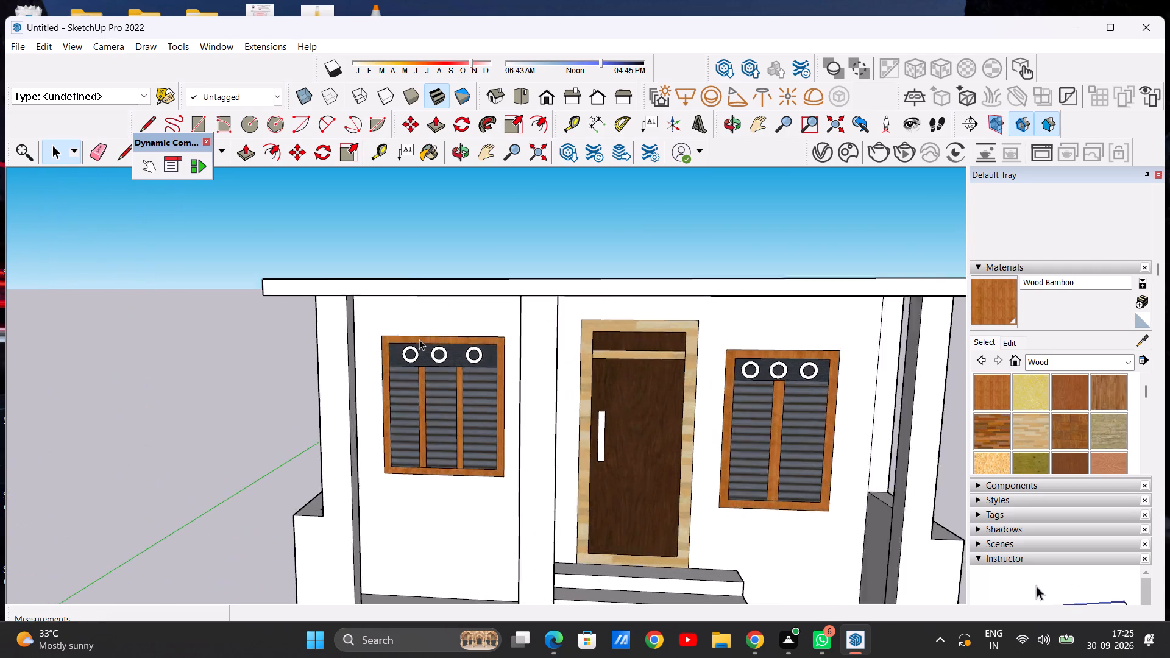
scroll(419, 339, "down", 9)
Examine the roof's inset border from above and up close at its front-left corner.
middle_click_drag(447, 341, 417, 467)
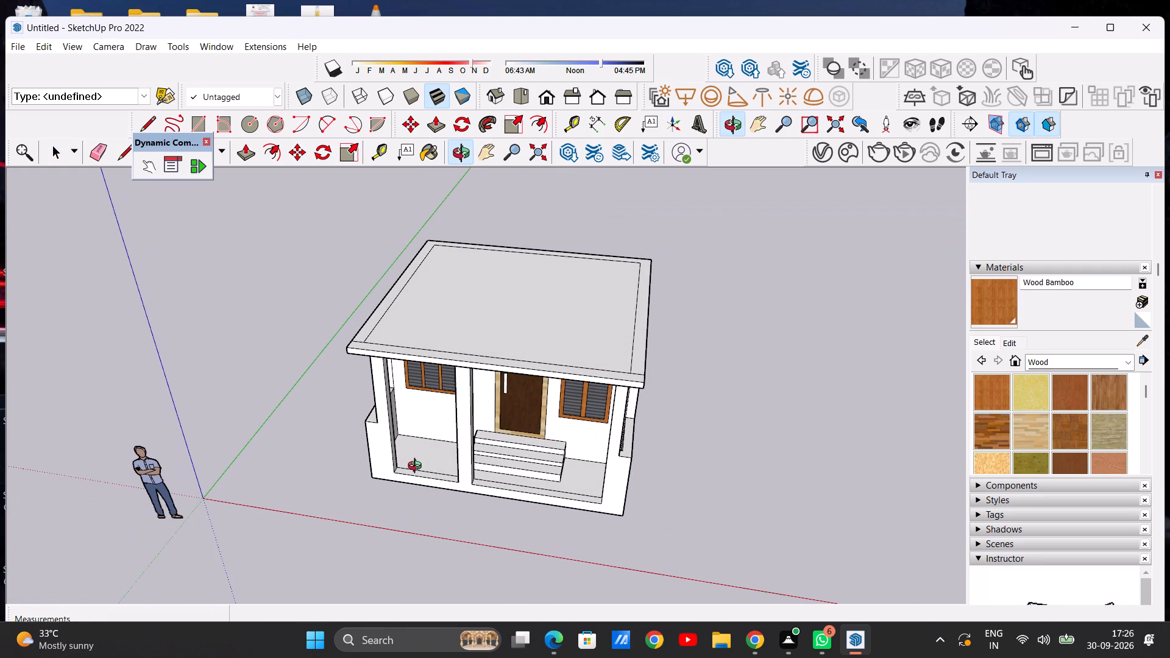
middle_click_drag(417, 467, 470, 525)
scroll(391, 335, "up", 8)
scroll(338, 330, "down", 3)
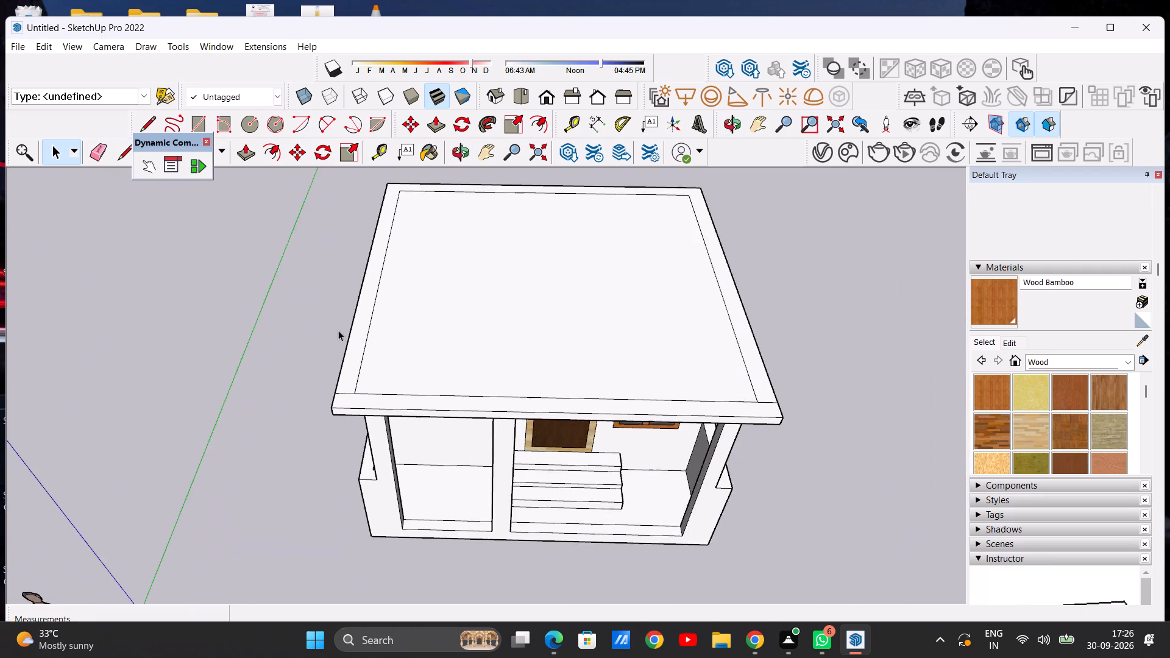
scroll(338, 330, "down", 5)
middle_click_drag(391, 330, 377, 410)
scroll(422, 409, "up", 7)
scroll(301, 384, "up", 2)
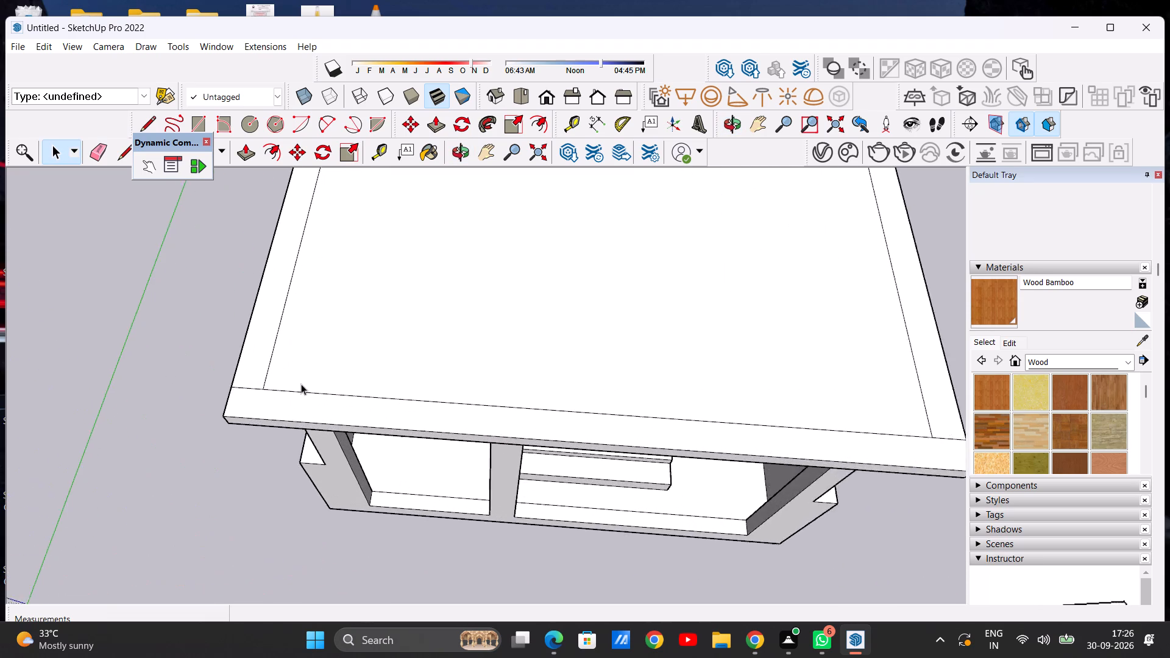
scroll(301, 384, "up", 5)
scroll(286, 381, "down", 11)
scroll(258, 380, "up", 11)
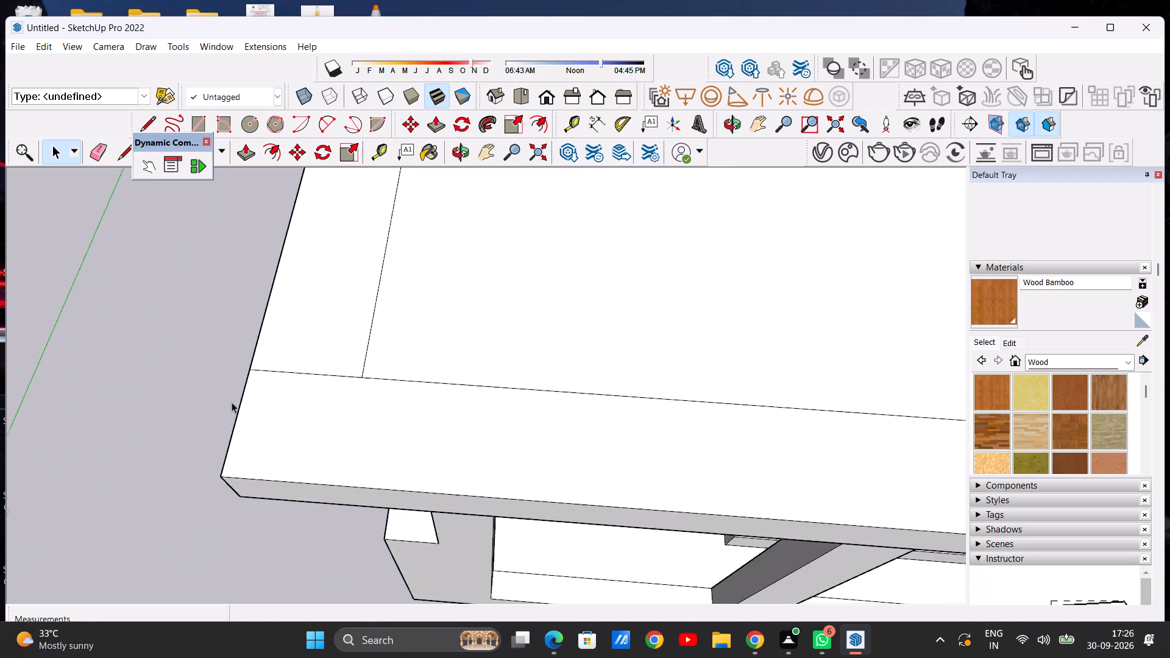
scroll(232, 402, "up", 10)
scroll(252, 377, "down", 19)
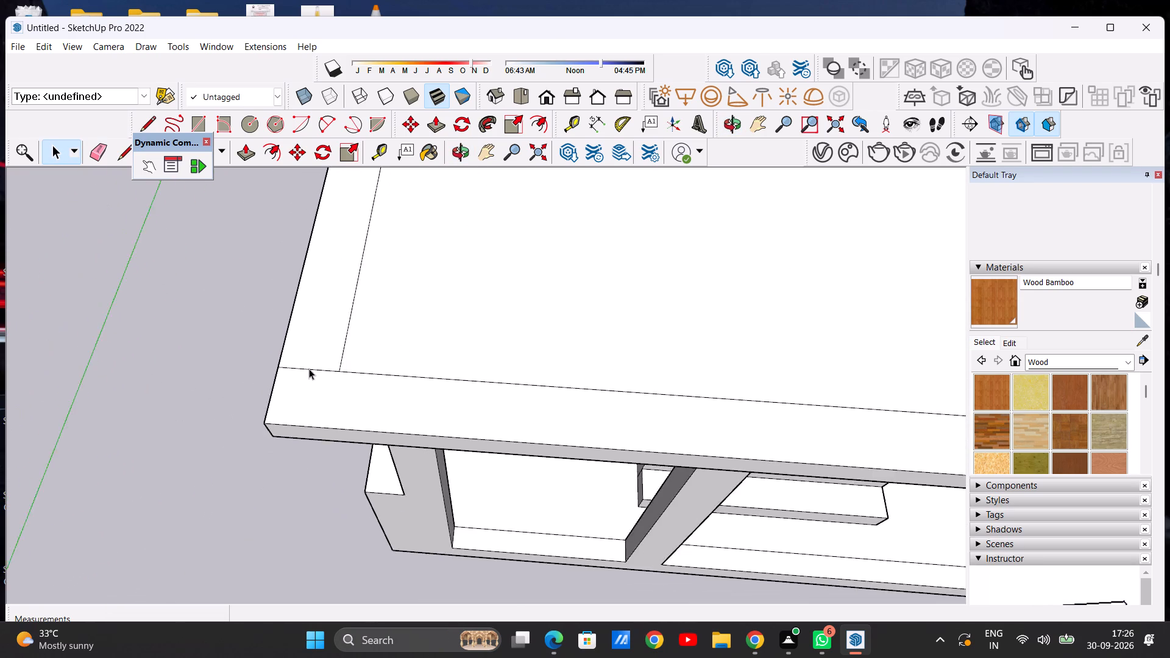
scroll(309, 369, "down", 16)
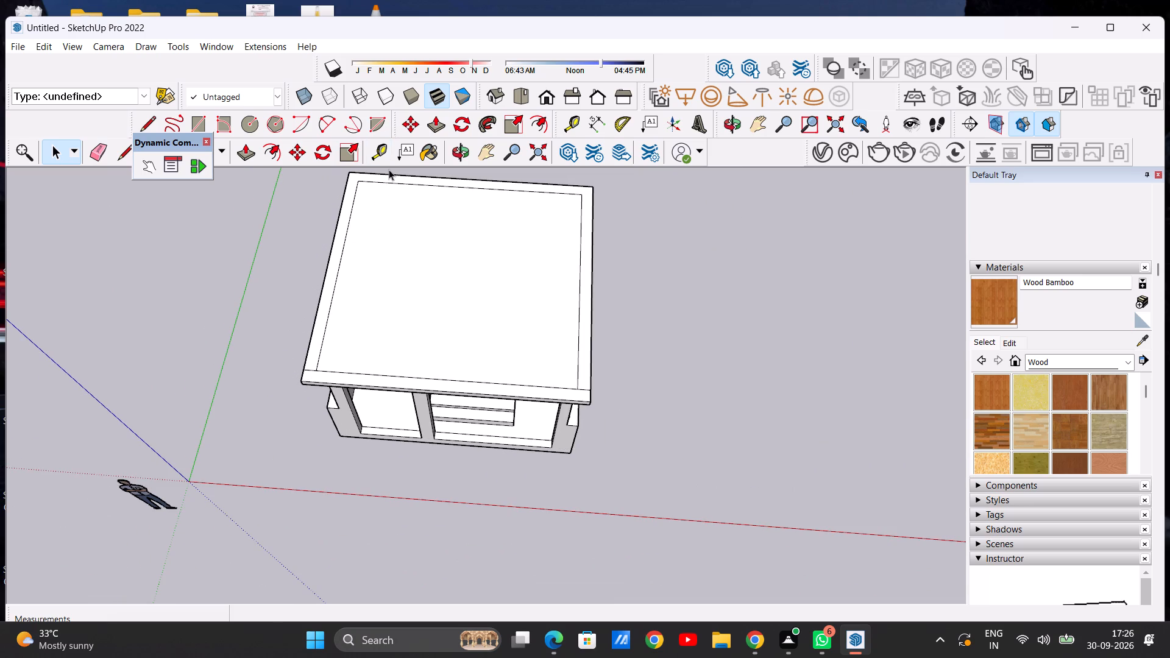
Push/Pull the U-shaped border along the roof's sides and rear upward 6' to raise upper walls.
scroll(340, 174, "up", 4)
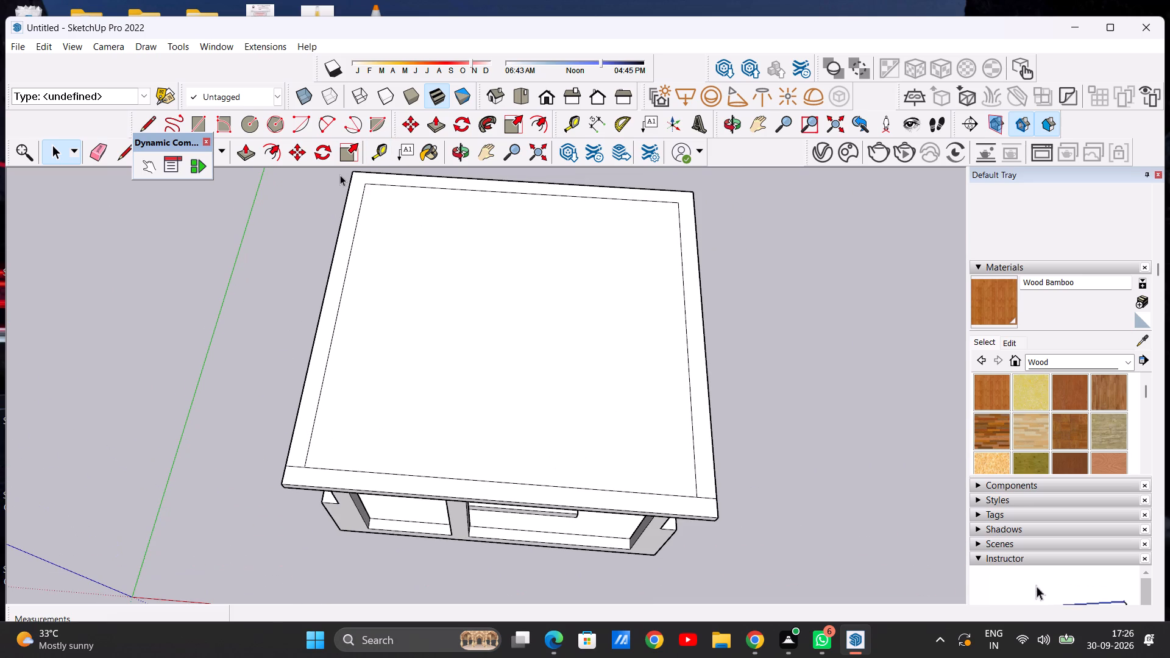
scroll(343, 200, "down", 3)
scroll(337, 234, "up", 6)
left_click(241, 152)
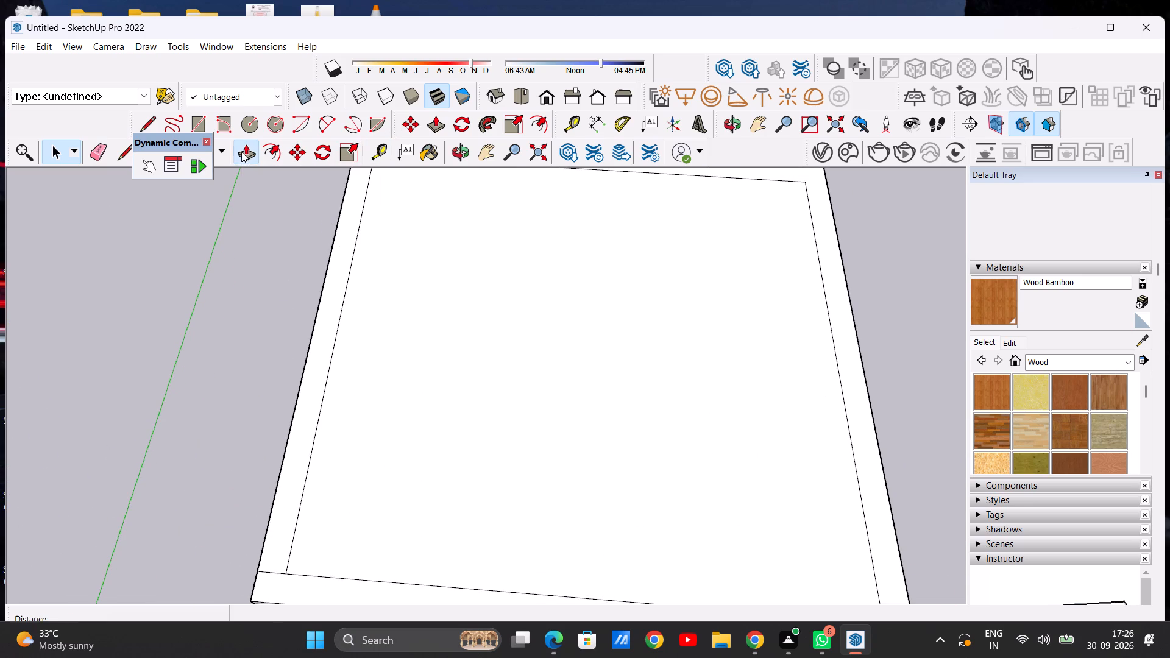
left_click(313, 358)
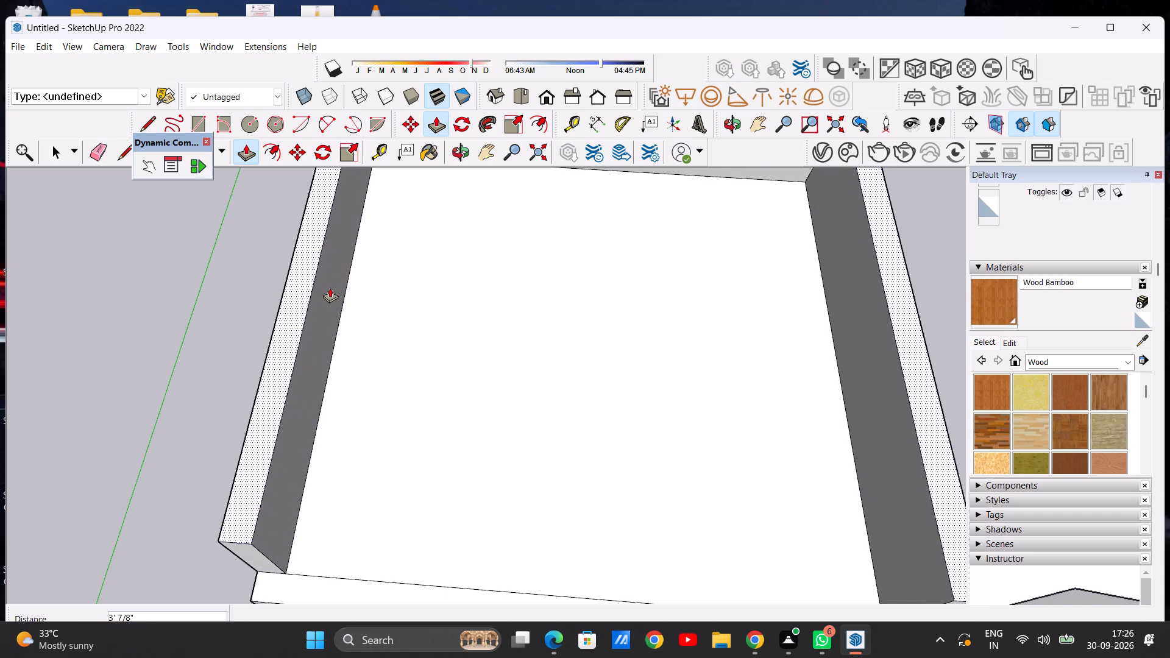
type("6'")
key("Return")
key("space")
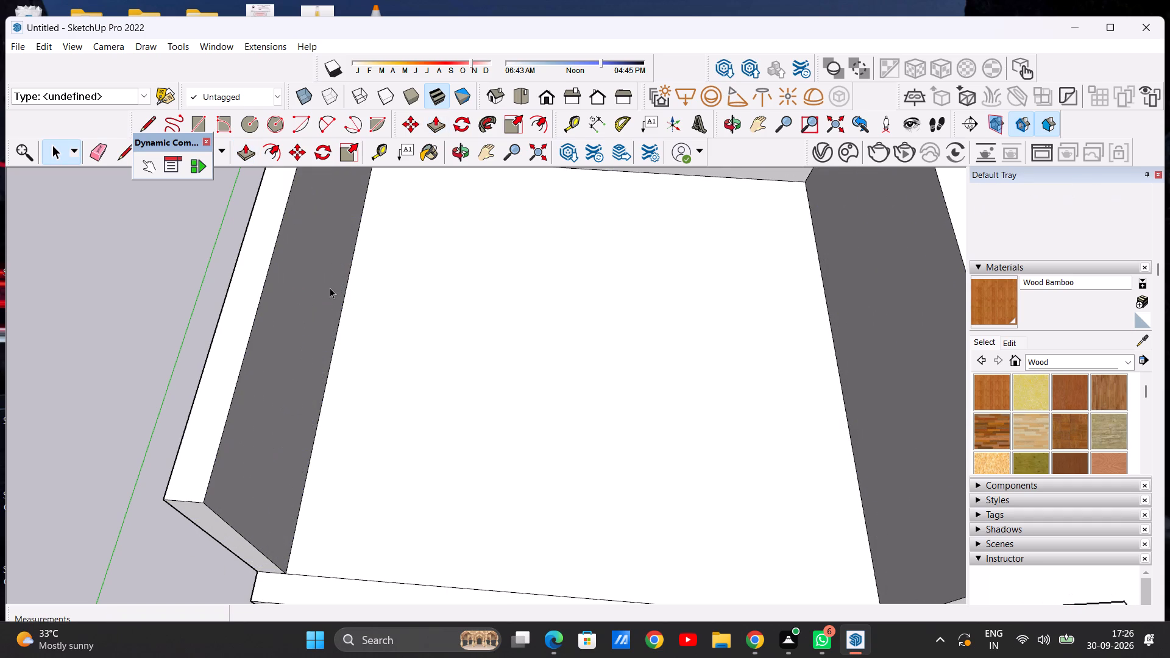
Examine the raised upper walls together with the ground floor from the front.
scroll(330, 293, "down", 9)
middle_click_drag(365, 402, 388, 164)
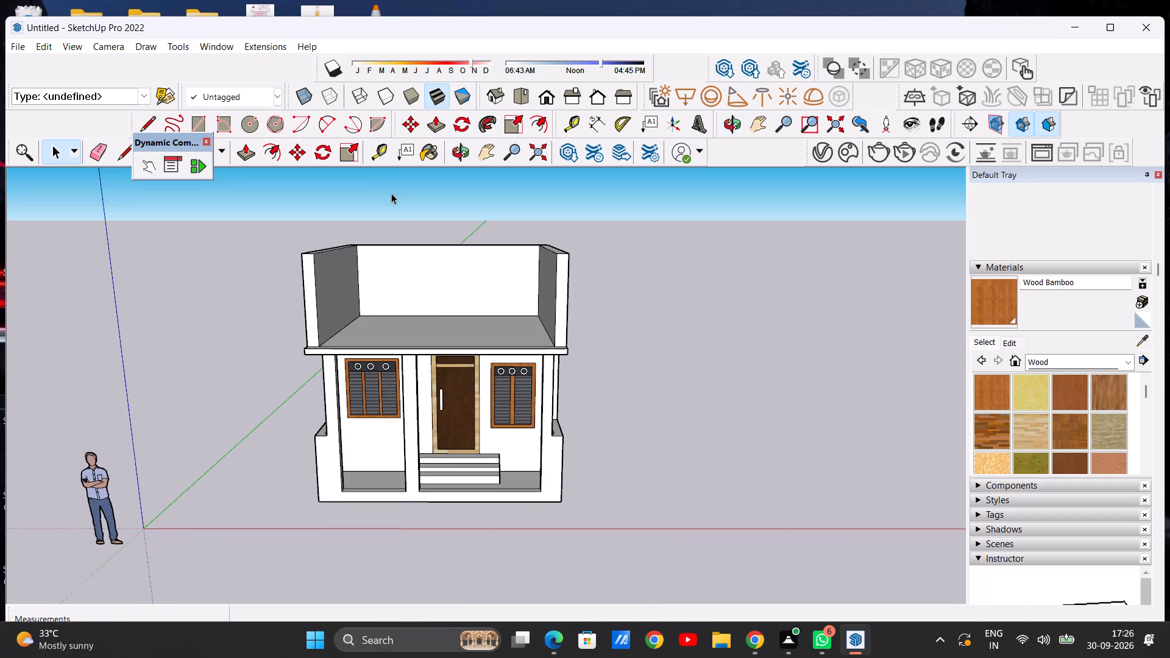
middle_click_drag(435, 302, 420, 253)
scroll(406, 298, "up", 1)
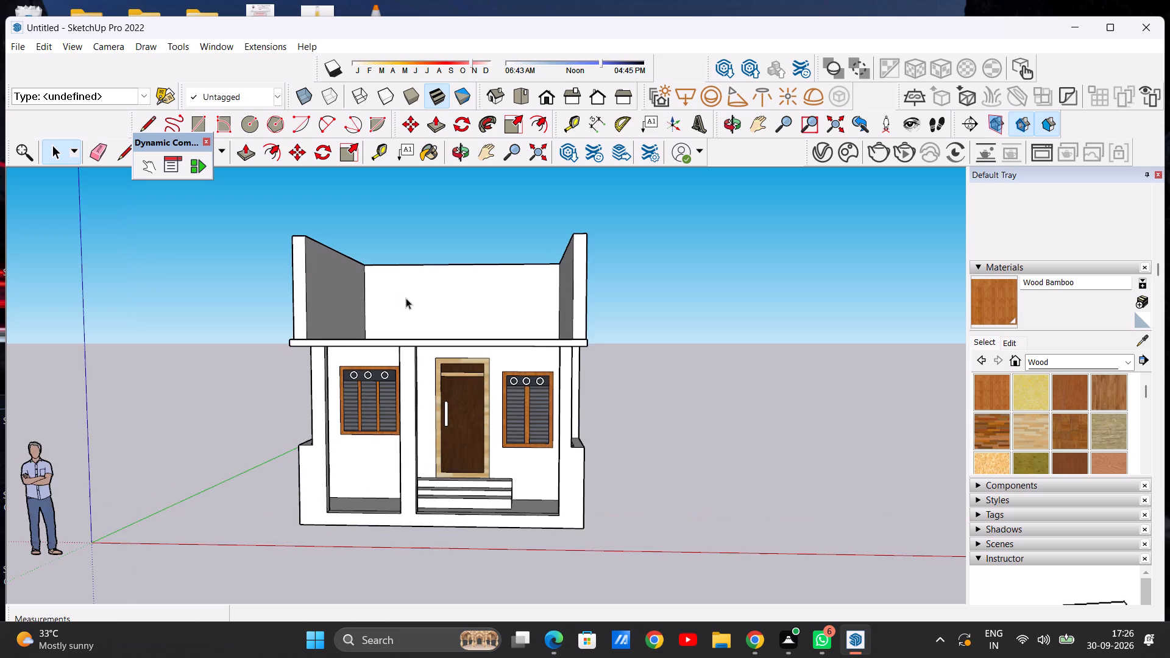
scroll(406, 298, "up", 2)
scroll(406, 298, "down", 3)
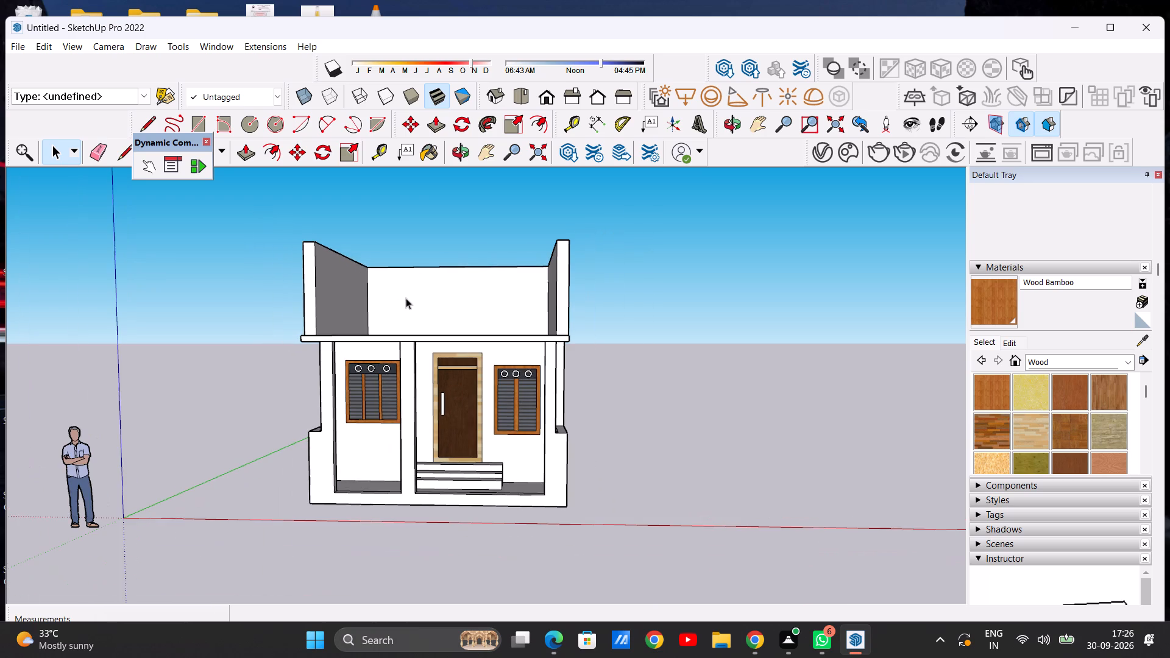
Erase the horizontal seam edge between the ground floor and upper wall on the house's right side wall.
middle_click_drag(340, 338, 329, 564)
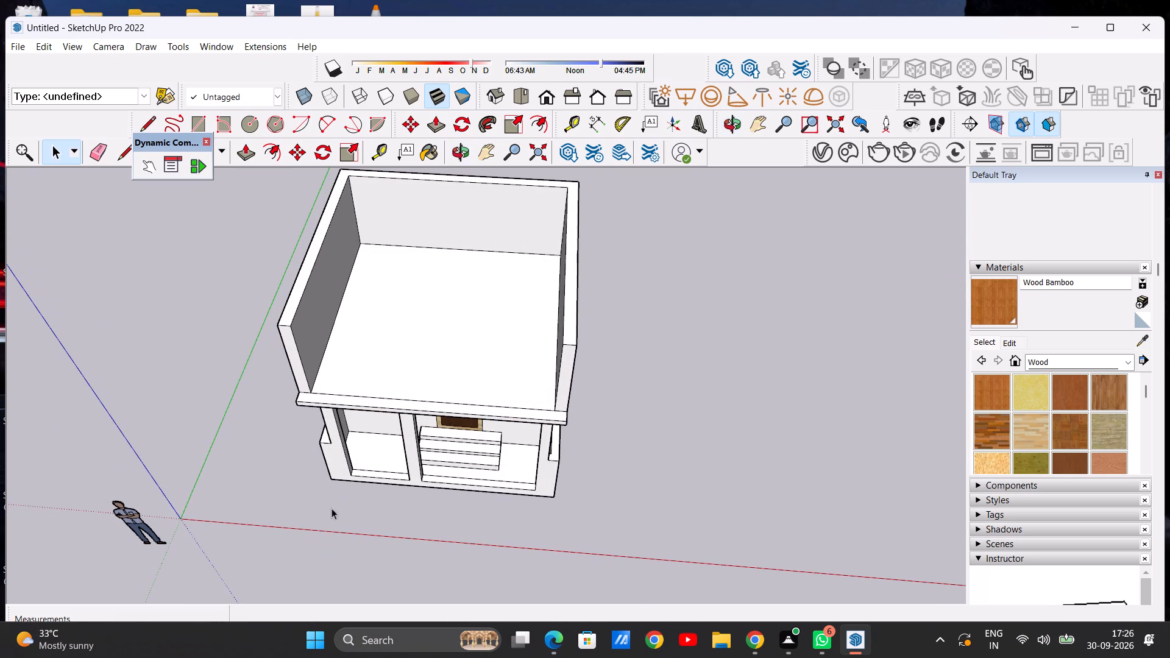
scroll(321, 406, "up", 6)
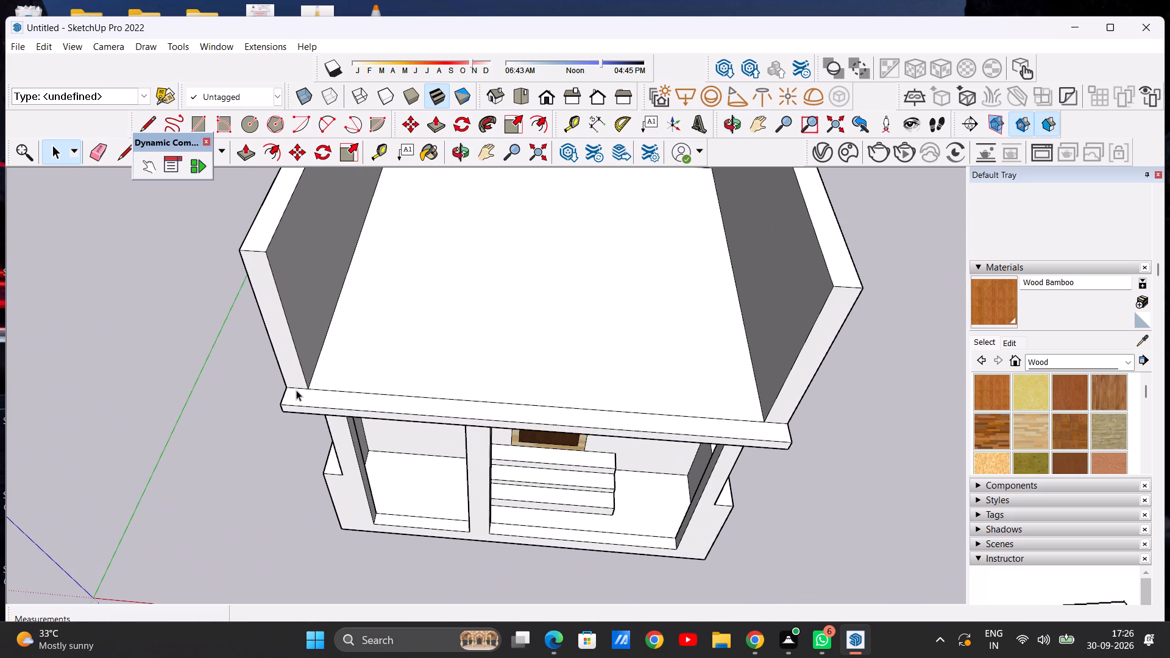
scroll(347, 394, "down", 3)
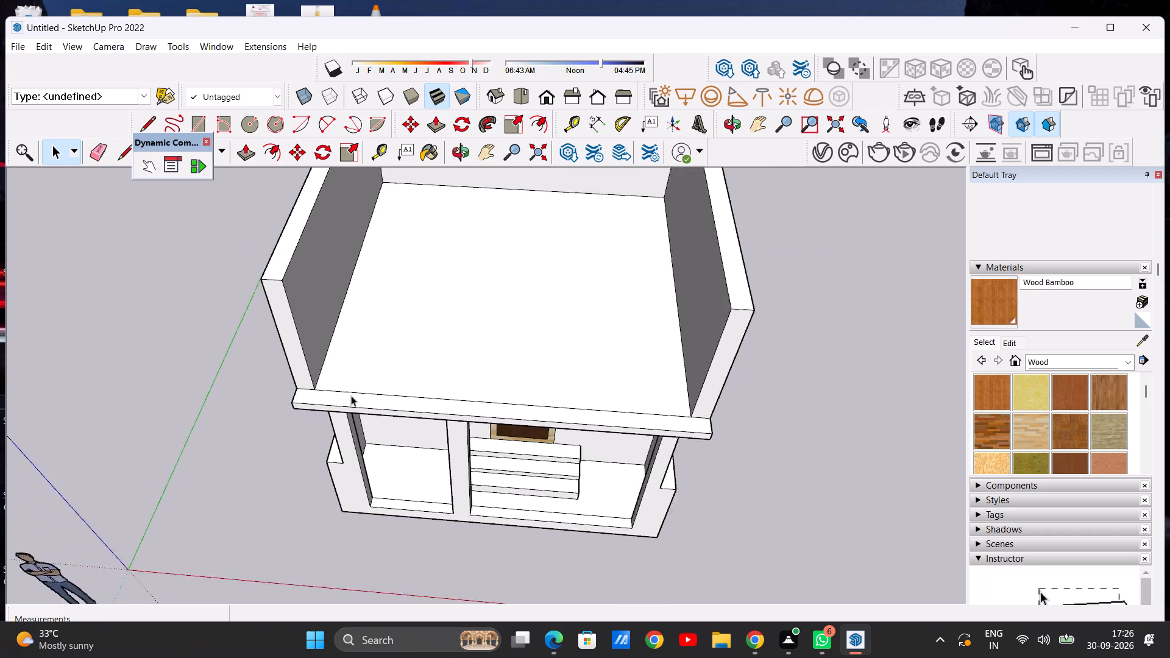
scroll(351, 395, "down", 6)
middle_click_drag(403, 420, 412, 226)
scroll(412, 226, "down", 1)
middle_click_drag(524, 344, 50, 322)
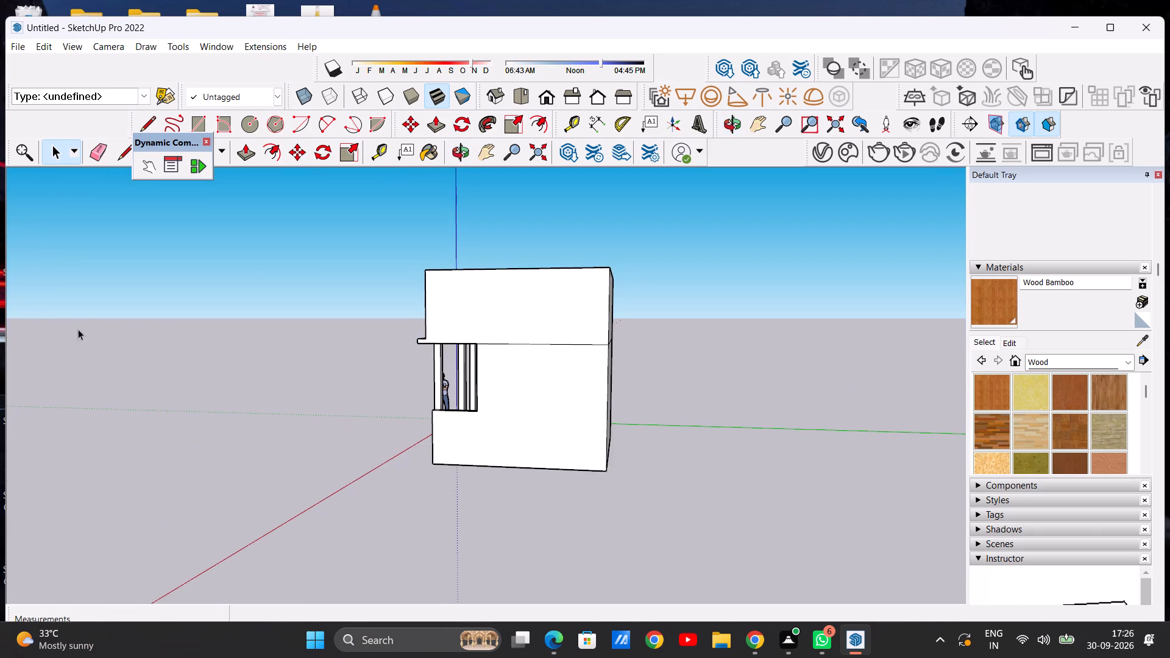
scroll(561, 334, "up", 6)
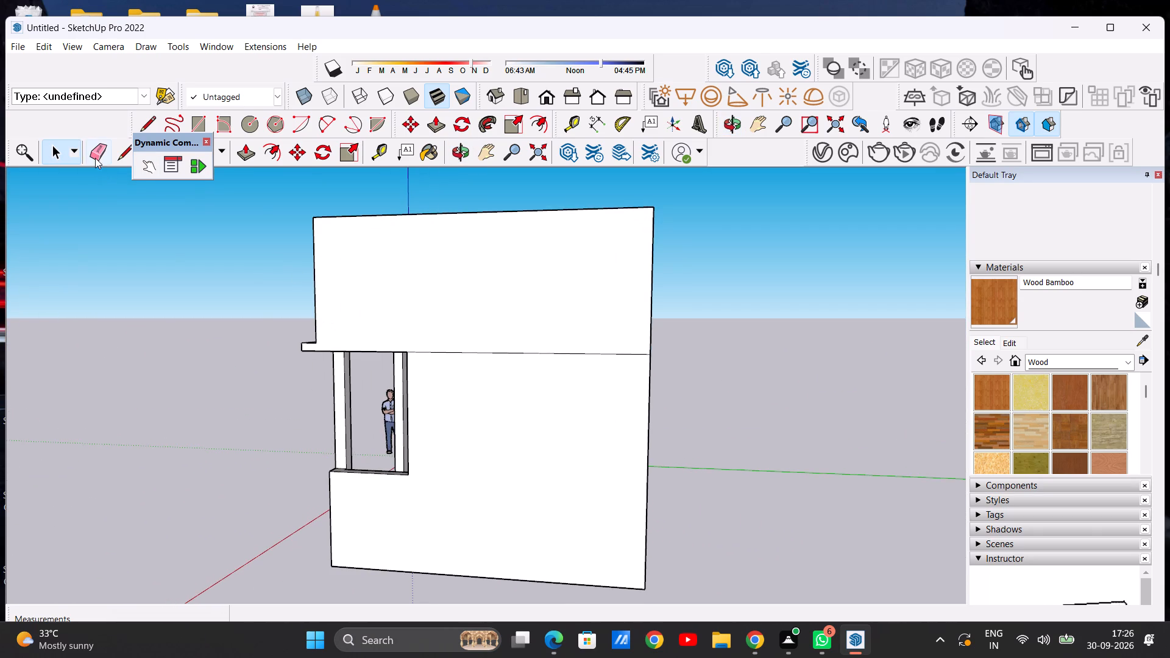
left_click(95, 157)
left_click_drag(445, 350, 454, 363)
scroll(477, 359, "down", 3)
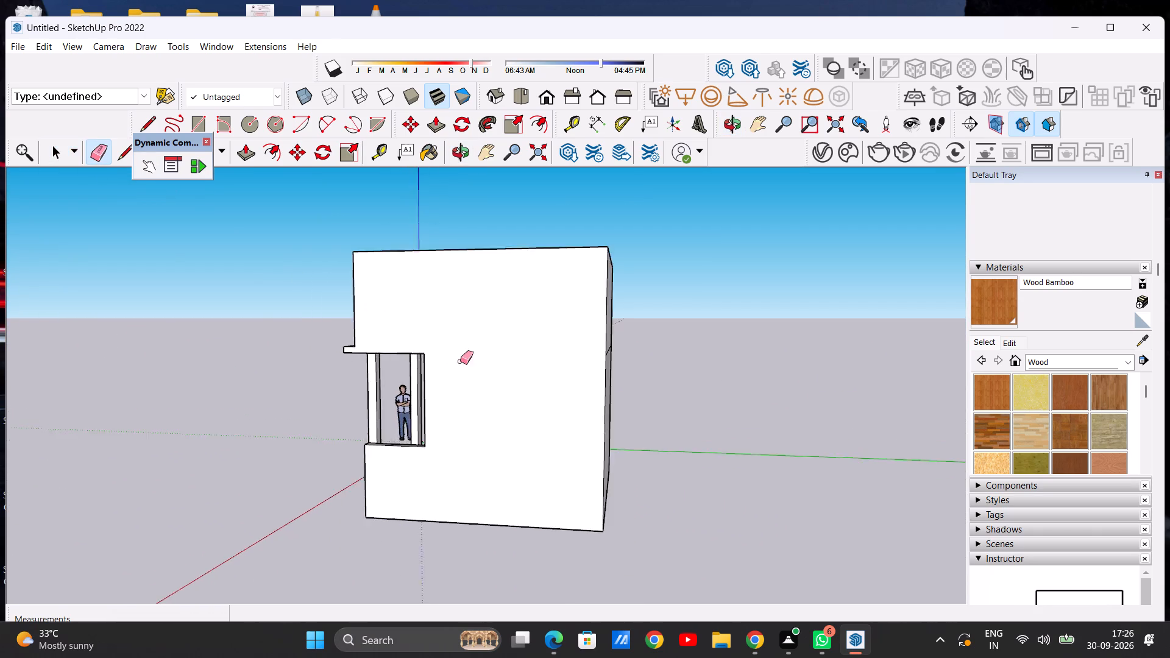
Erase the horizontal seam edge between the ground floor and upper wall on the house's left side wall.
middle_click_drag(272, 392, 646, 281)
middle_click(646, 281)
middle_click_drag(646, 281, 646, 294)
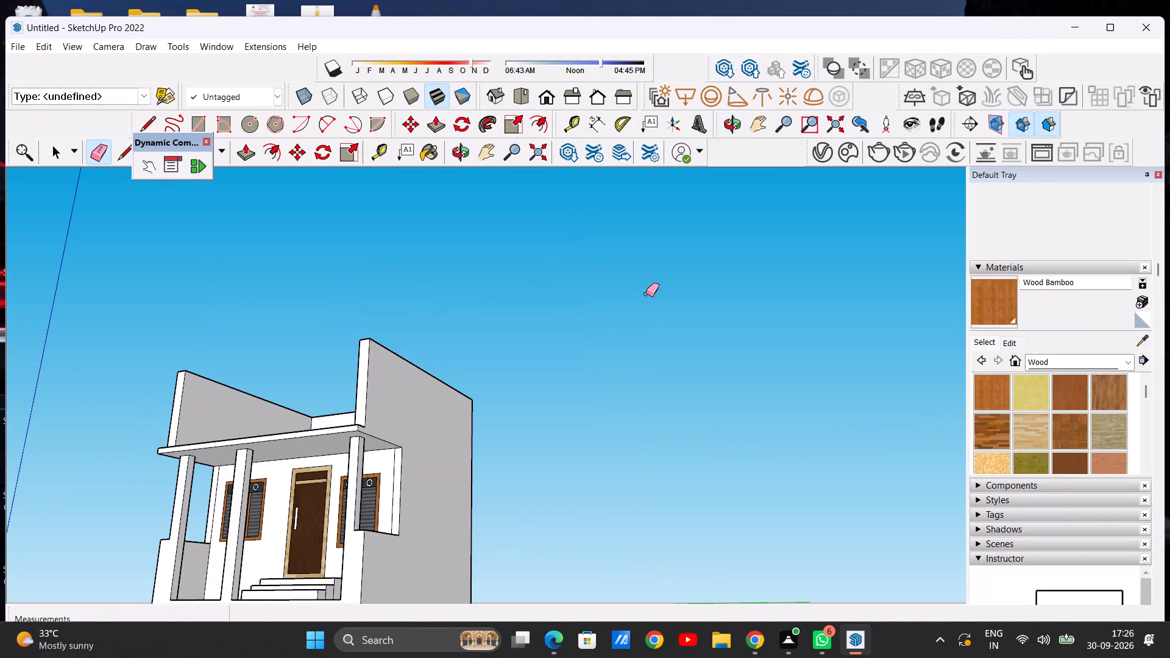
middle_click_drag(646, 294, 458, 440)
scroll(380, 438, "down", 8)
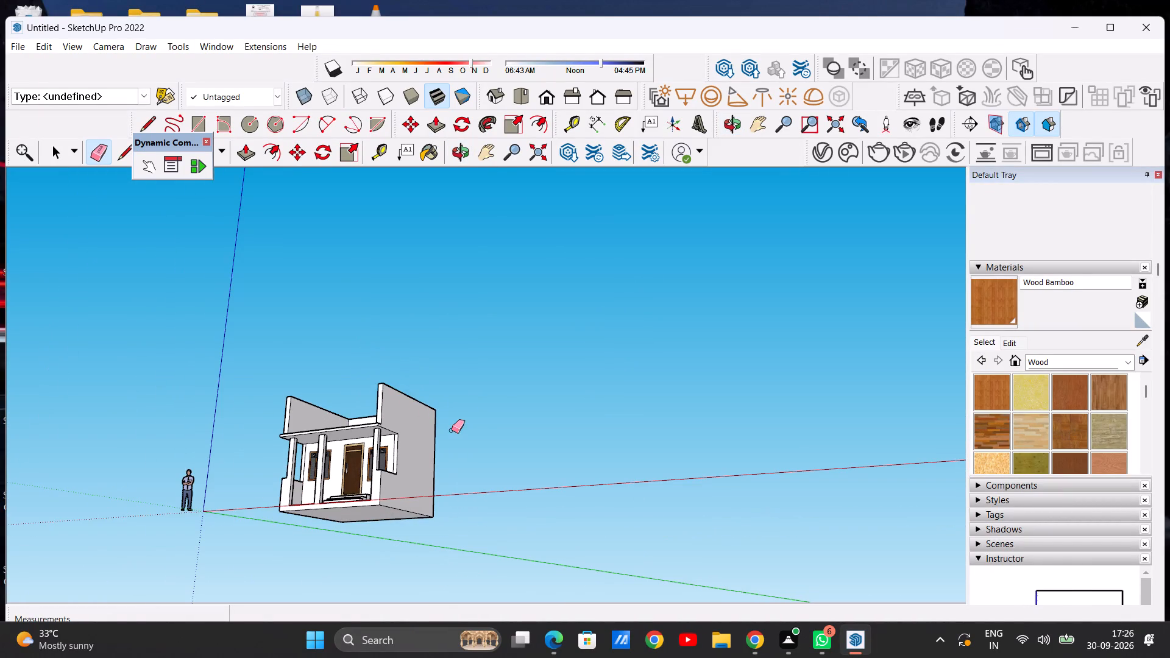
middle_click_drag(288, 428, 589, 506)
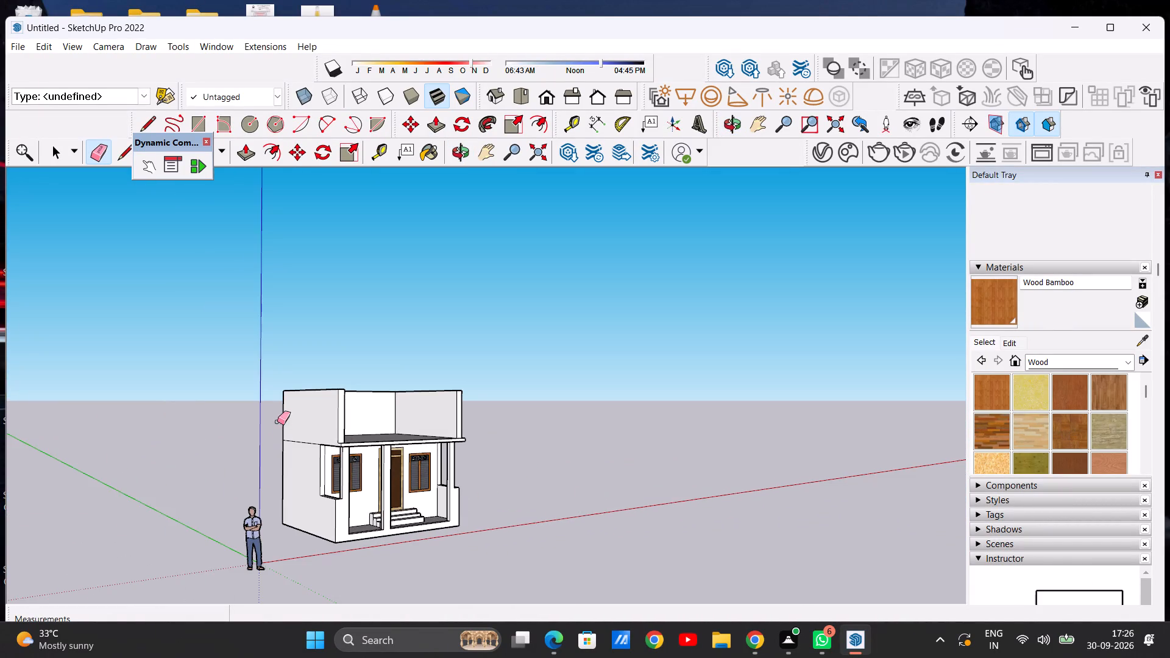
middle_click_drag(280, 432, 362, 450)
scroll(325, 448, "up", 12)
left_click_drag(315, 450, 313, 464)
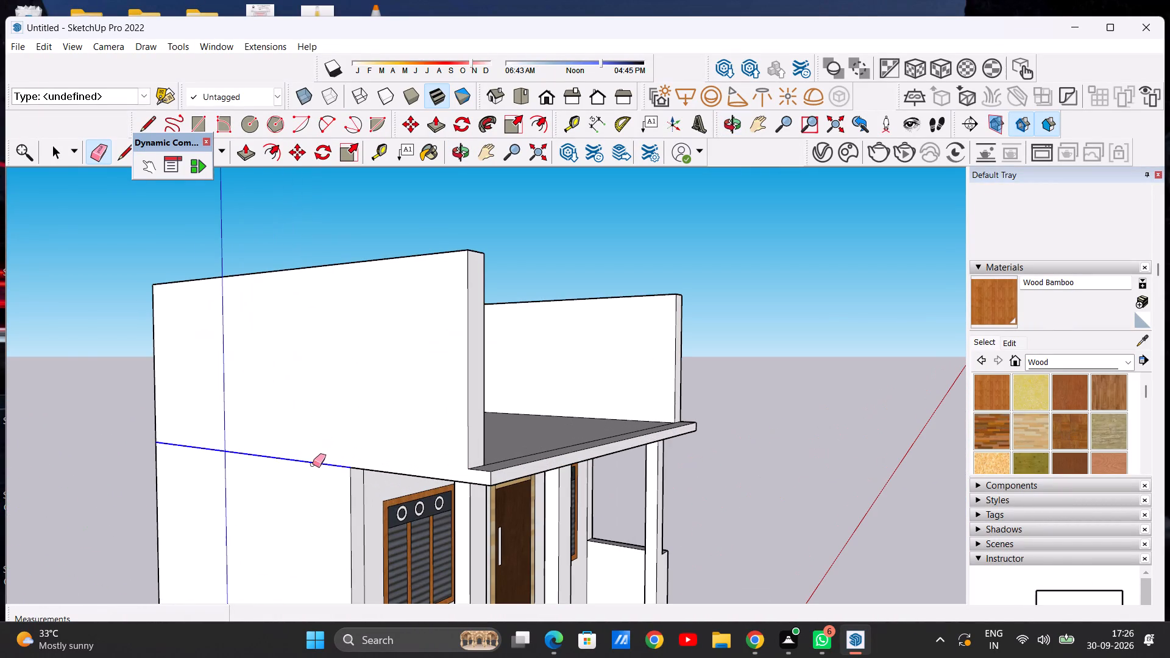
left_click_drag(313, 464, 311, 471)
Examine the house's front from eye level and above, including the porch, windows, door and upper walls.
scroll(268, 464, "down", 11)
middle_click_drag(216, 501, 89, 482)
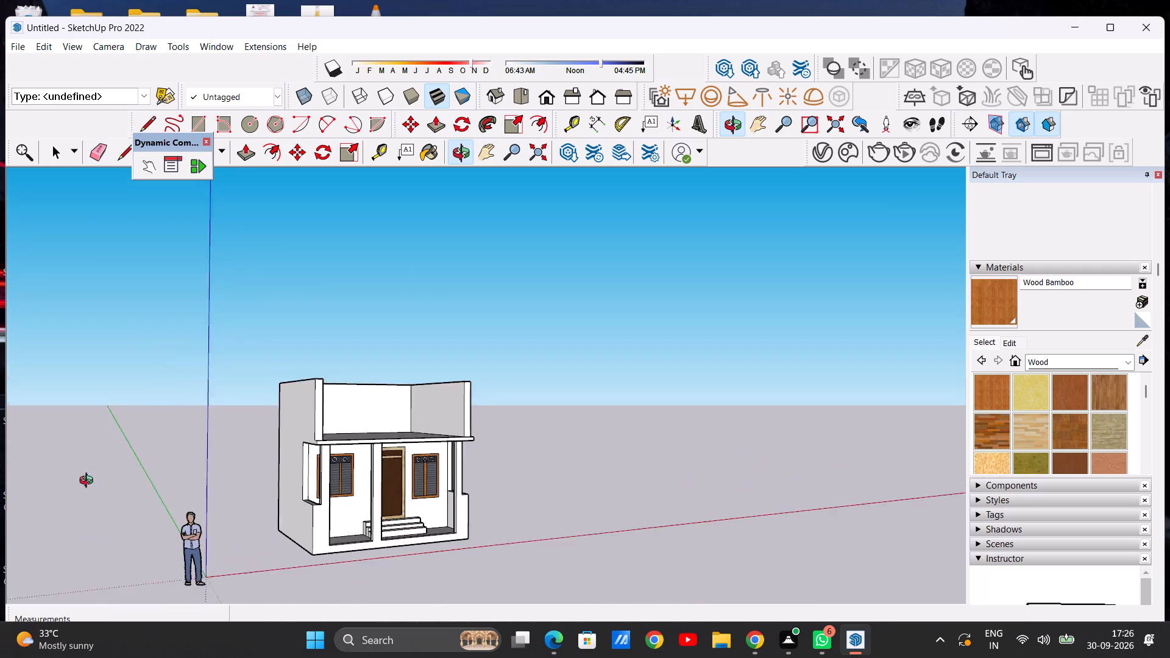
middle_click_drag(89, 482, 18, 464)
scroll(431, 461, "up", 6)
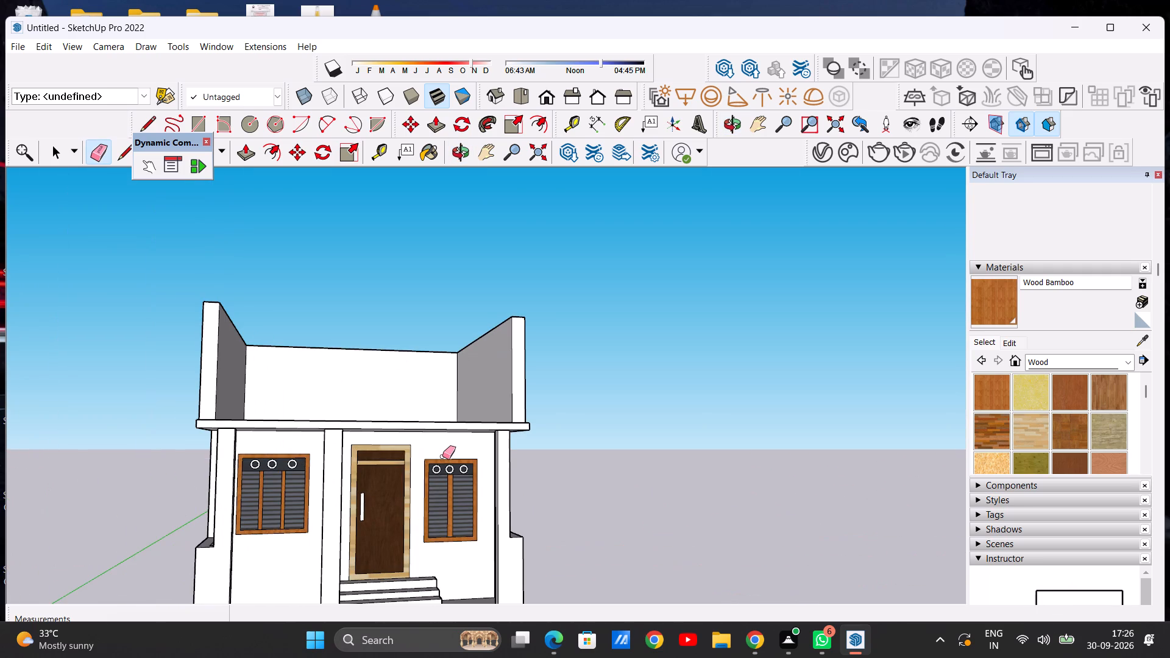
key("space")
scroll(413, 461, "down", 8)
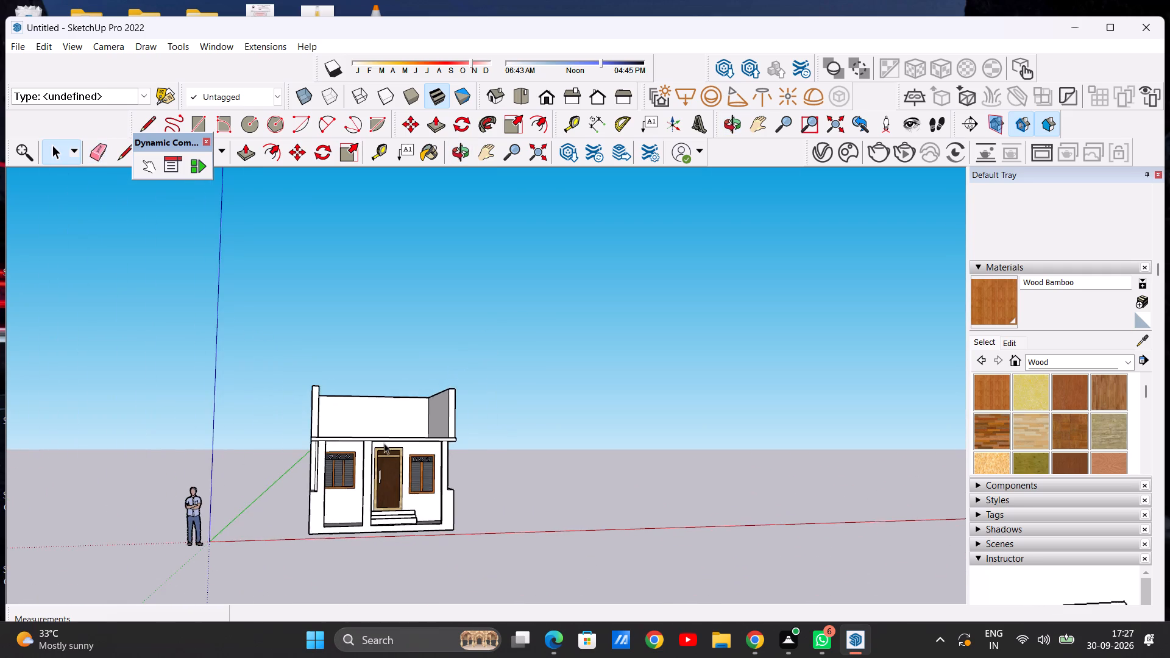
middle_click_drag(458, 493, 377, 607)
scroll(394, 481, "up", 7)
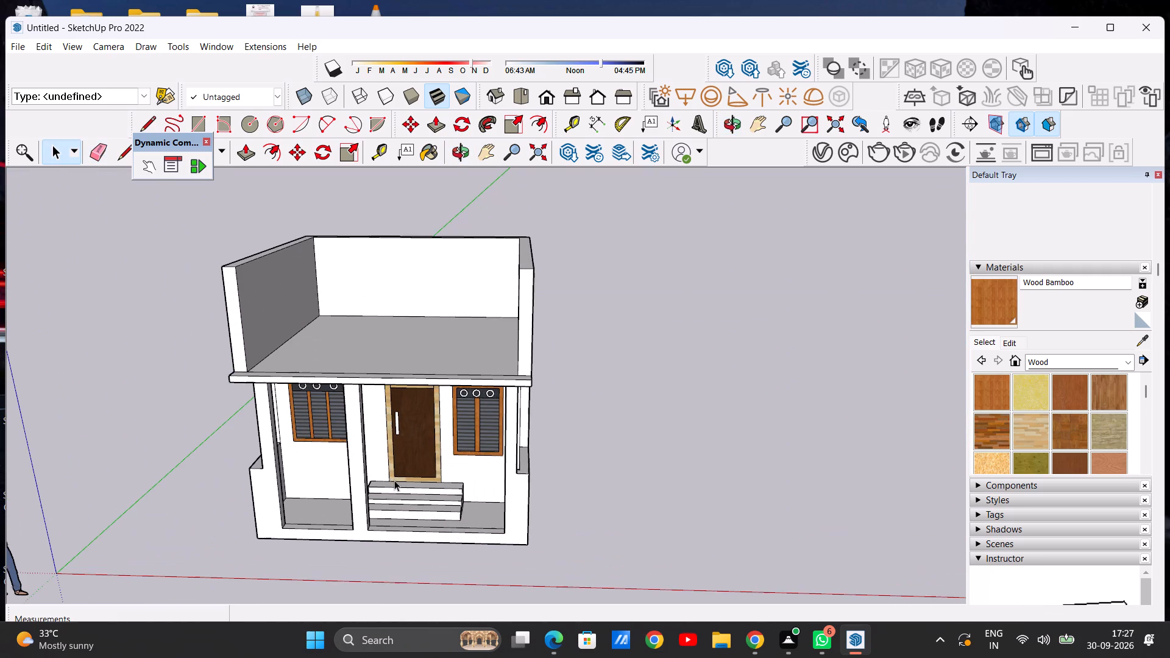
scroll(328, 476, "down", 3)
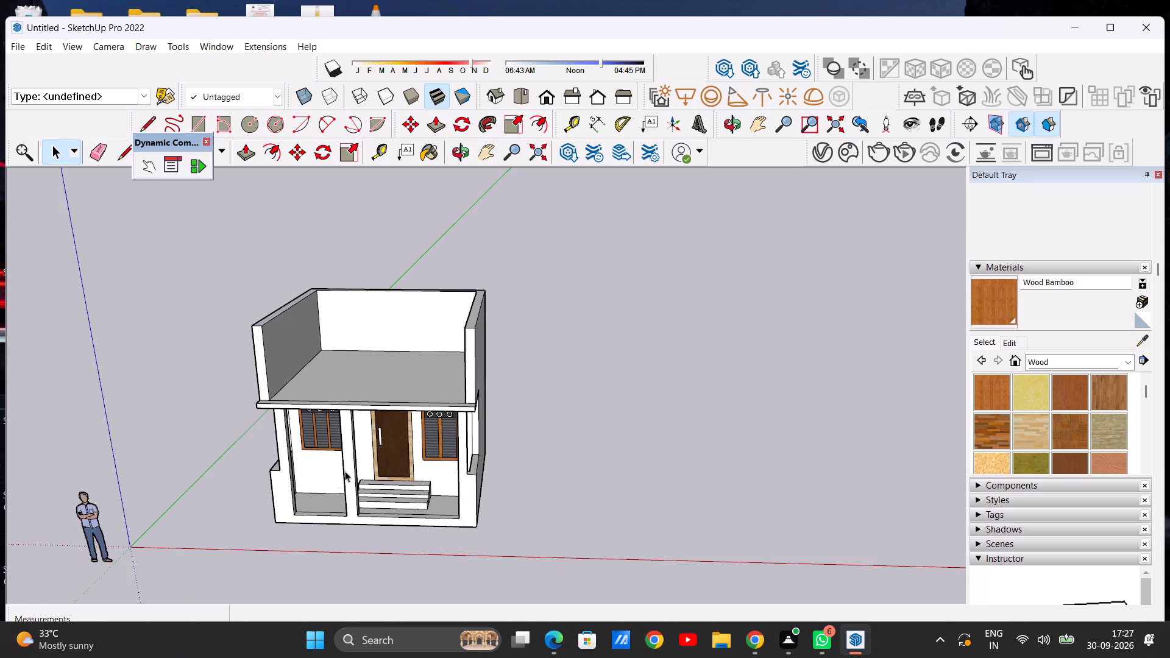
scroll(346, 469, "up", 1)
middle_click_drag(328, 427, 395, 373)
middle_click(410, 374)
middle_click_drag(370, 411, 366, 406)
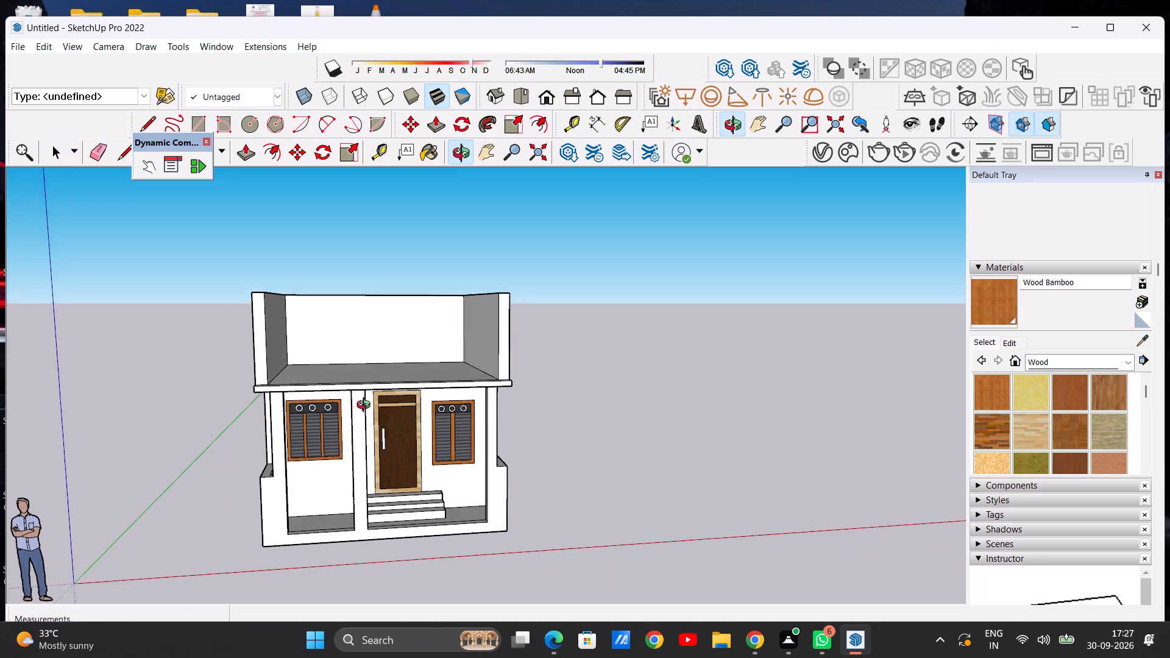
middle_click_drag(366, 406, 344, 366)
scroll(307, 445, "up", 8)
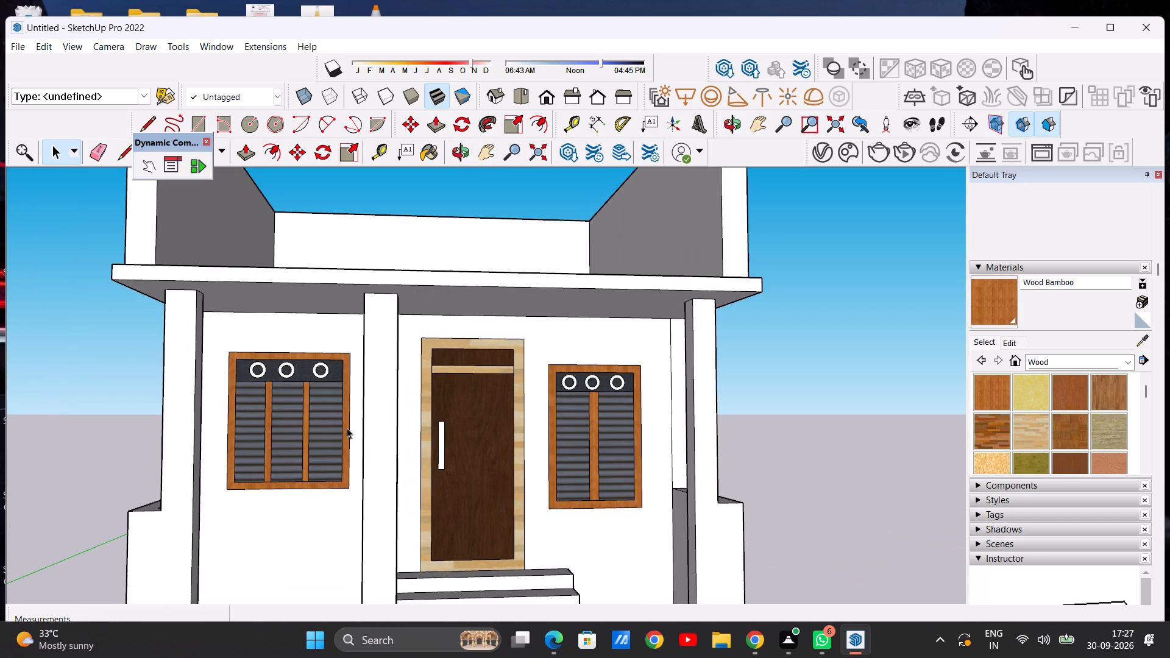
scroll(347, 428, "down", 9)
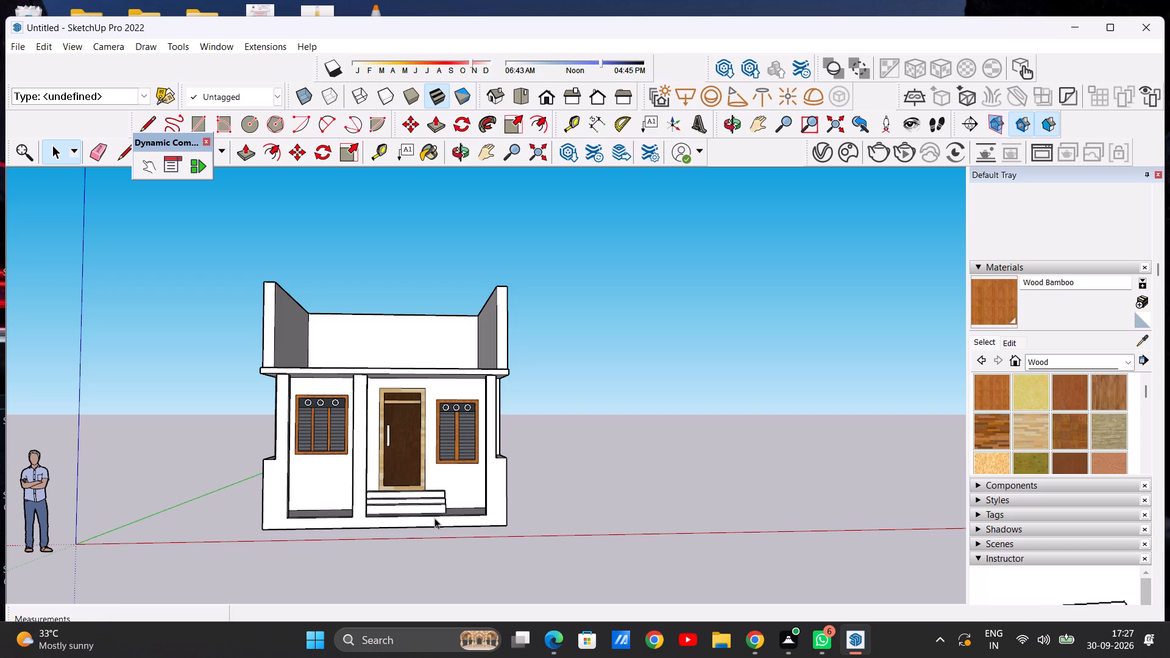
Examine the open upper level from the front and above, and the porch steps through the right side opening.
scroll(434, 518, "down", 5)
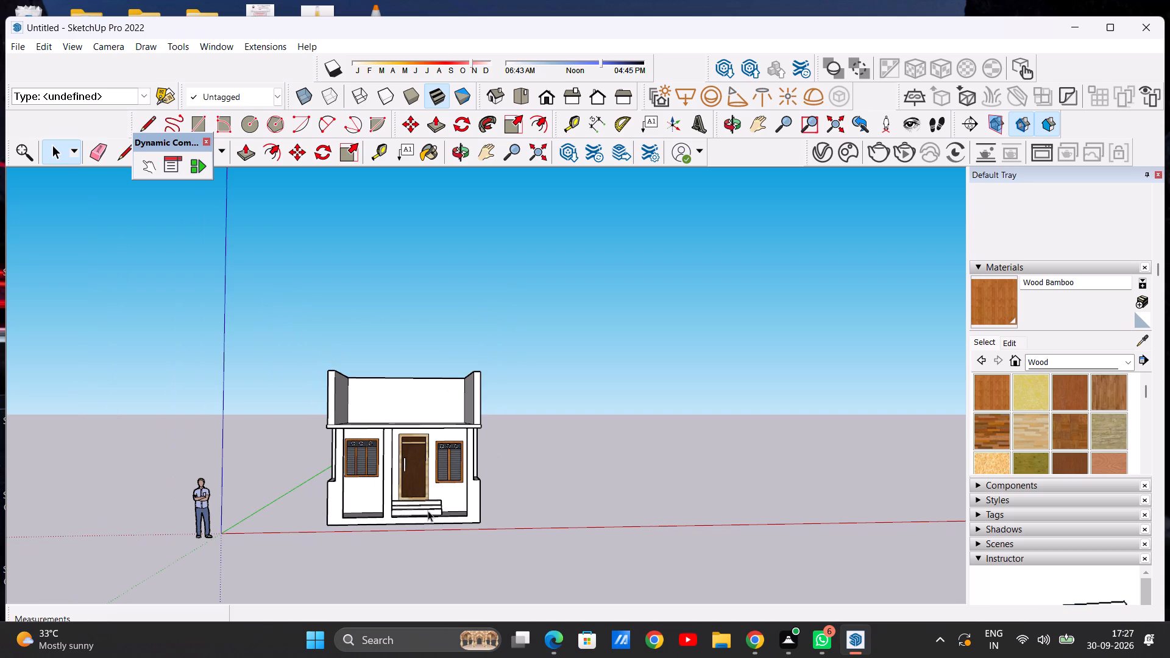
middle_click_drag(441, 514, 429, 581)
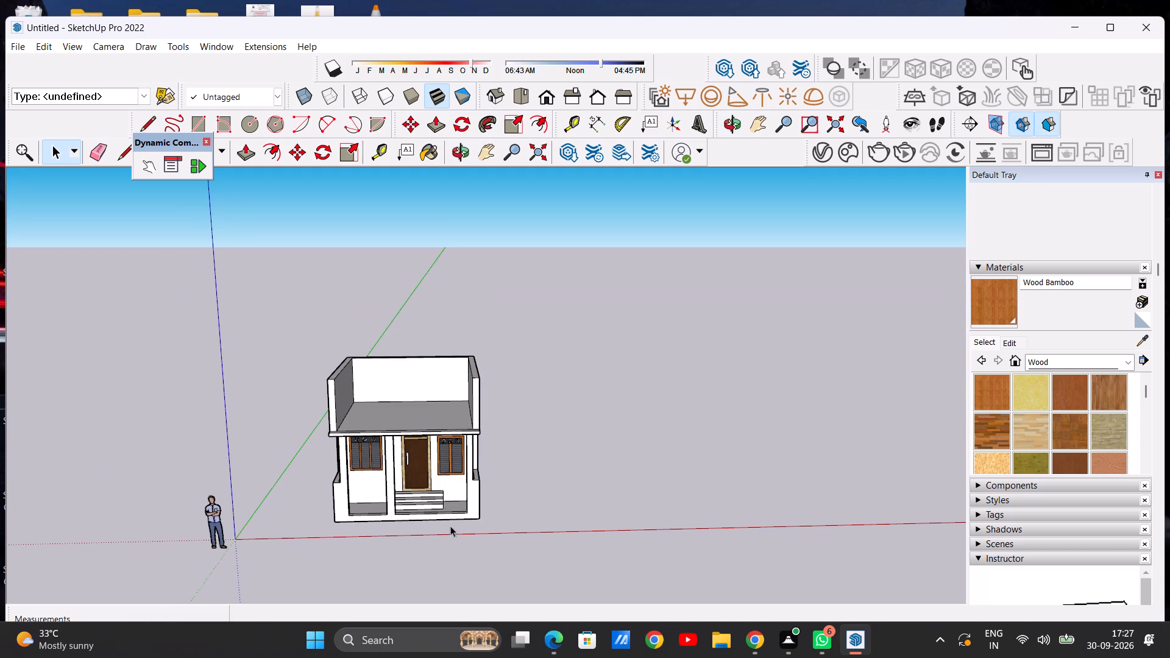
scroll(439, 510, "up", 11)
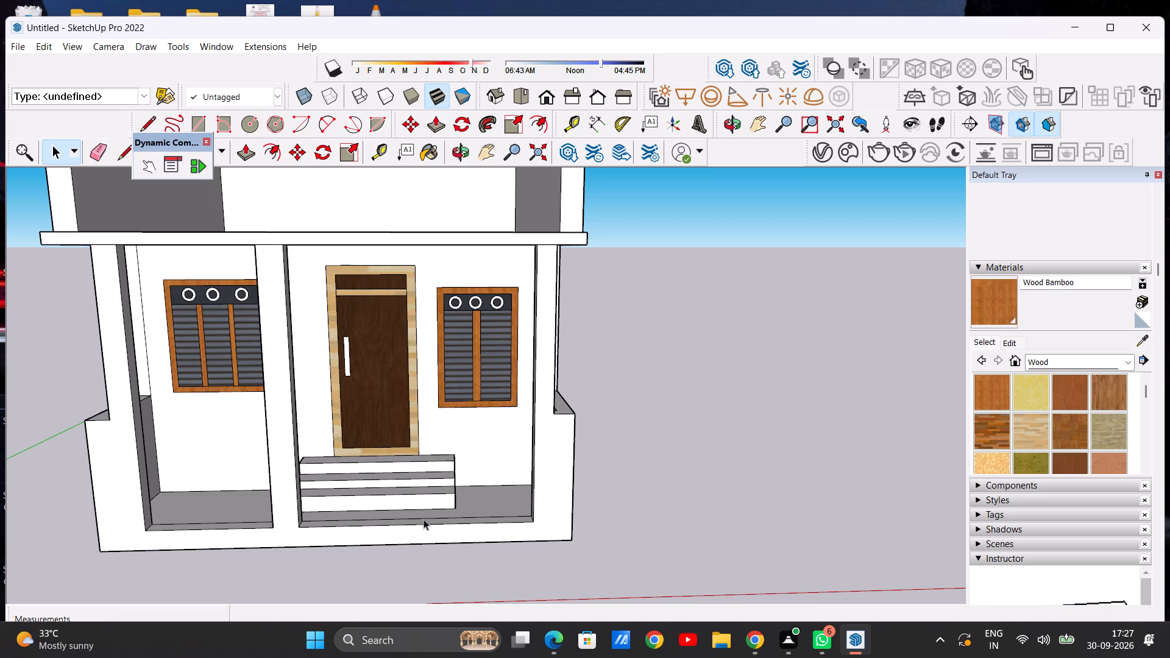
scroll(424, 516, "down", 9)
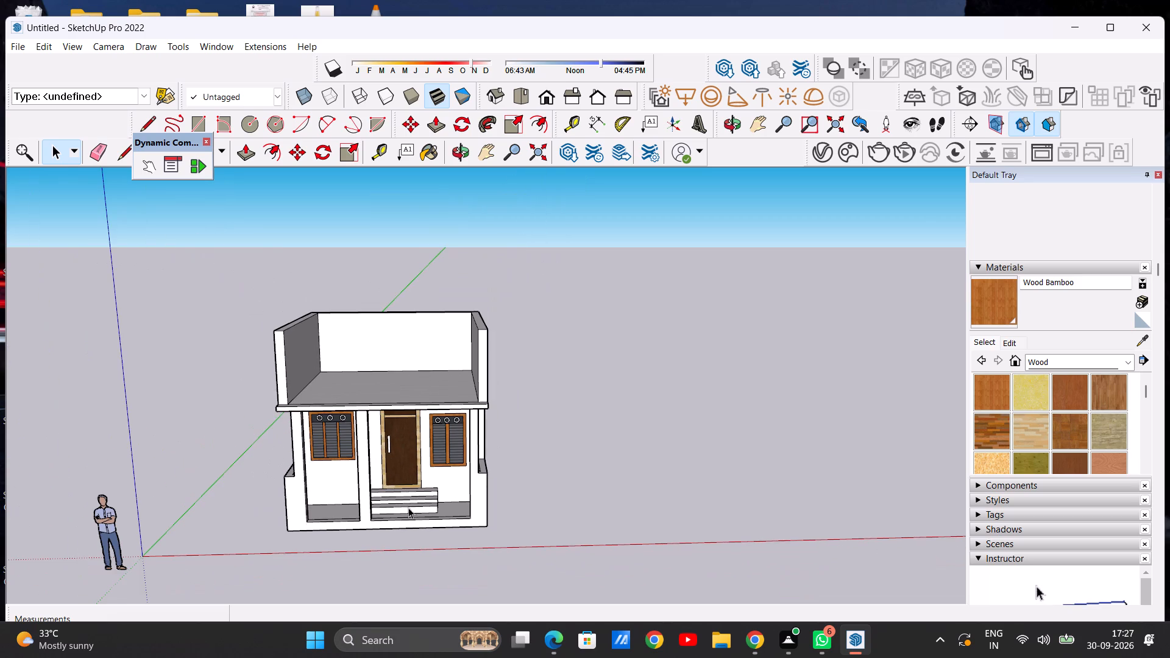
scroll(247, 374, "up", 4)
scroll(408, 386, "up", 7)
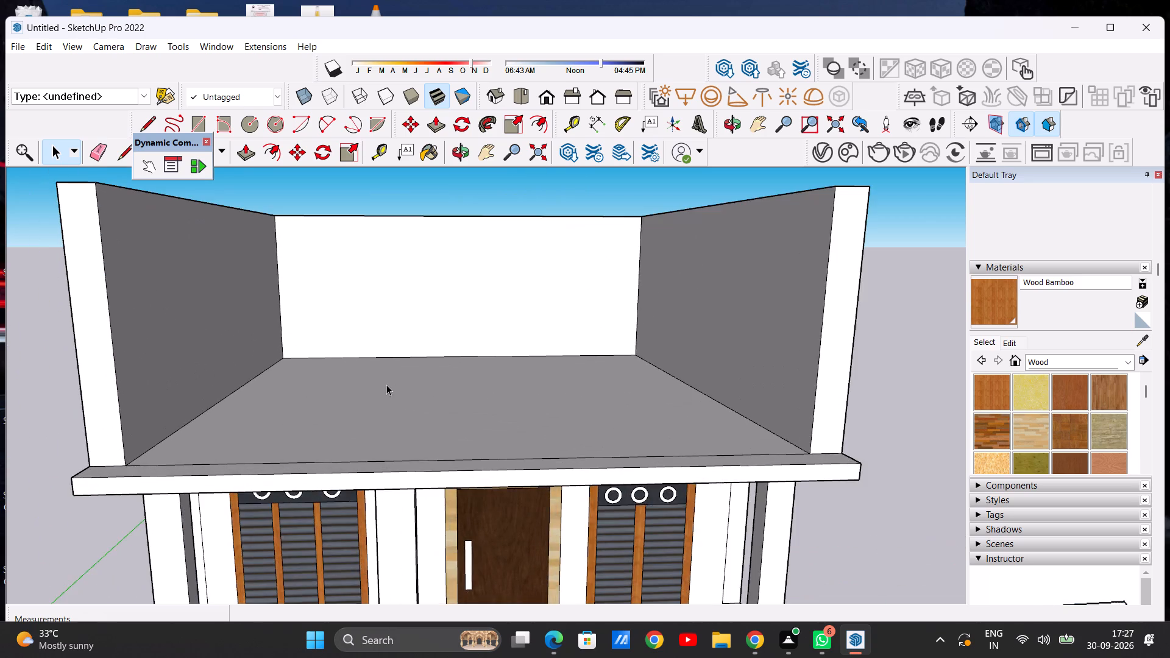
scroll(386, 384, "up", 11)
scroll(353, 376, "down", 15)
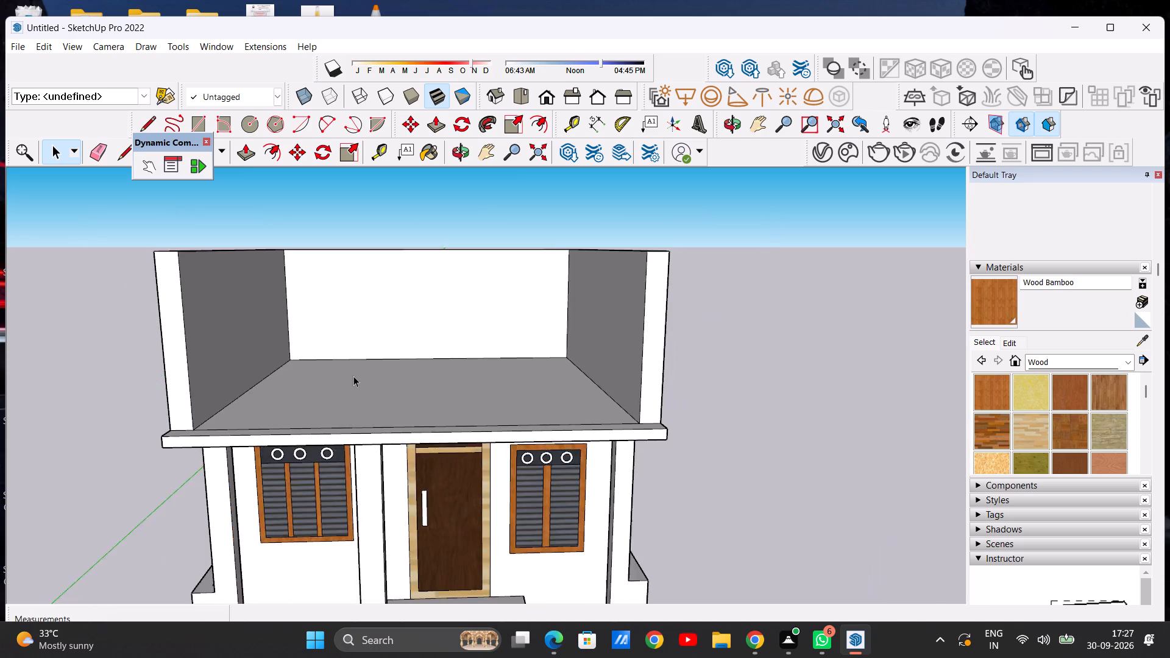
scroll(353, 376, "down", 6)
middle_click_drag(349, 370, 396, 509)
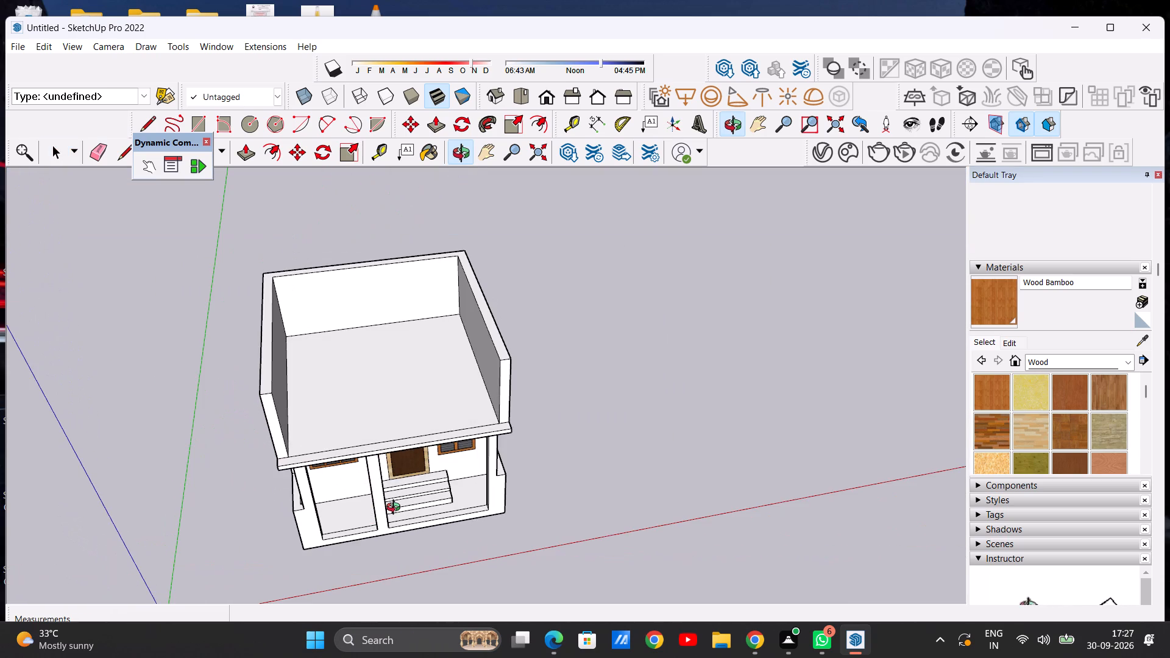
middle_click_drag(396, 509, 173, 492)
middle_click_drag(531, 412, 288, 372)
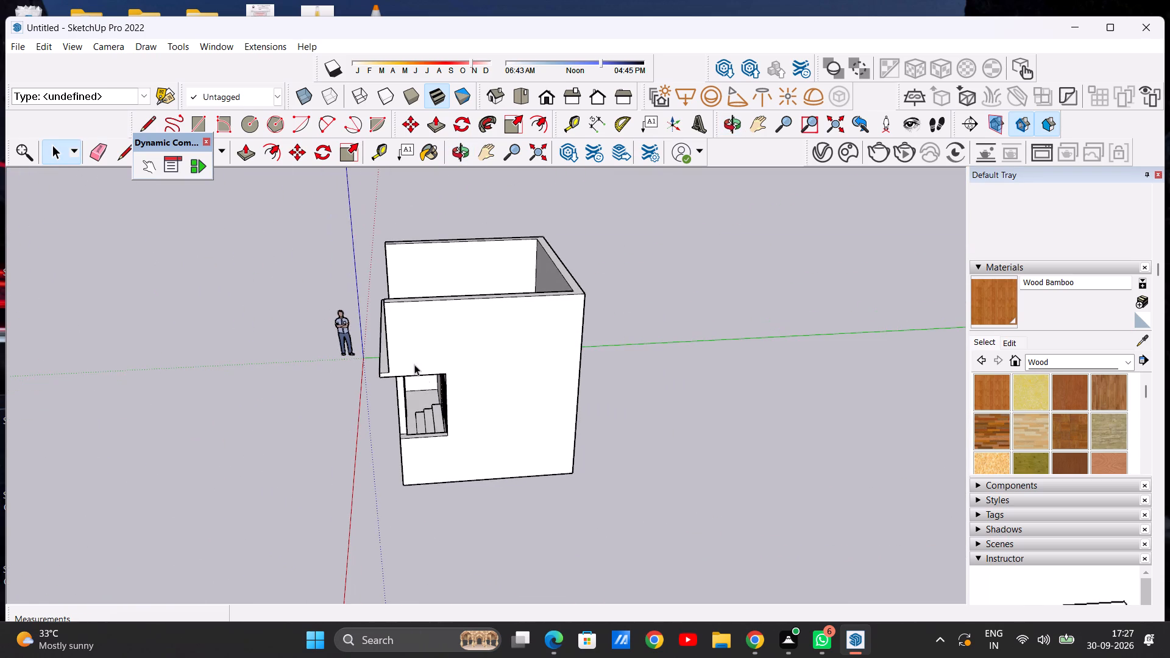
scroll(444, 407, "up", 18)
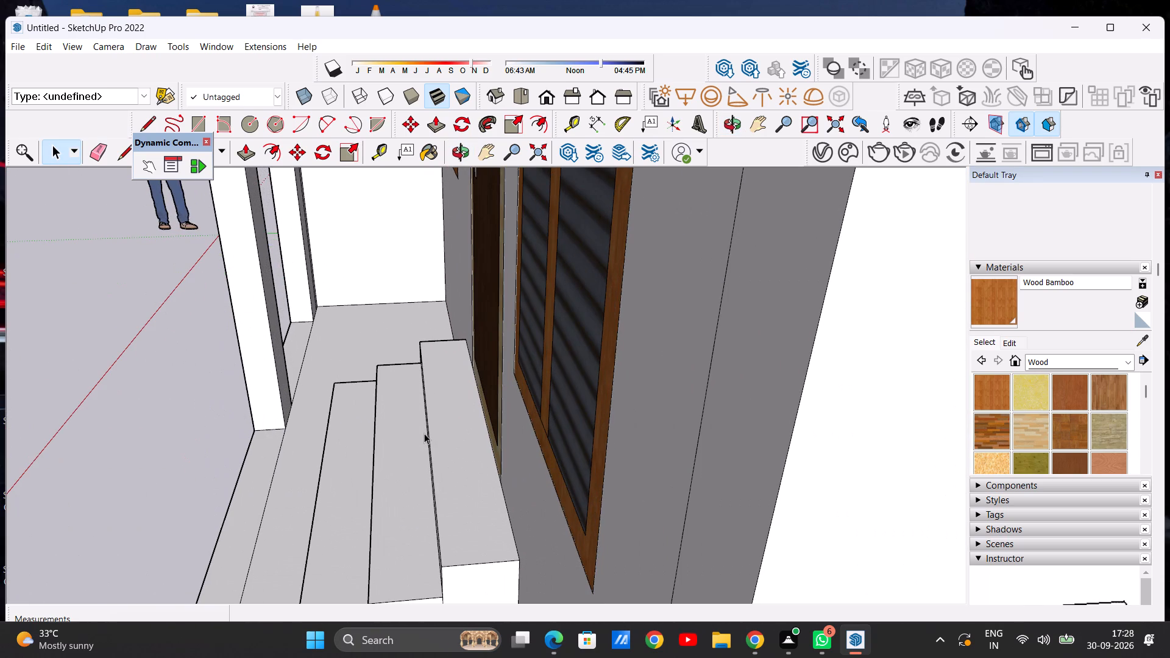
scroll(424, 428, "down", 14)
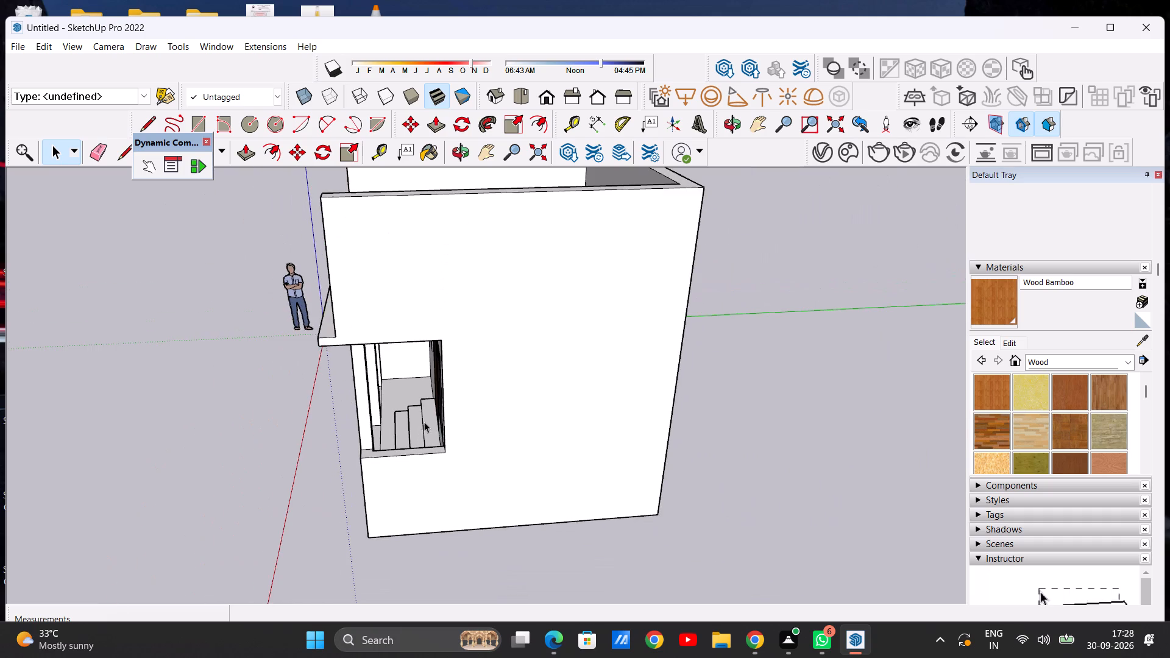
Erase the horizontal seam edge across the rear wall, including the short piece near the house's right rear corner.
middle_click_drag(487, 422, 224, 395)
middle_click_drag(583, 399, 369, 396)
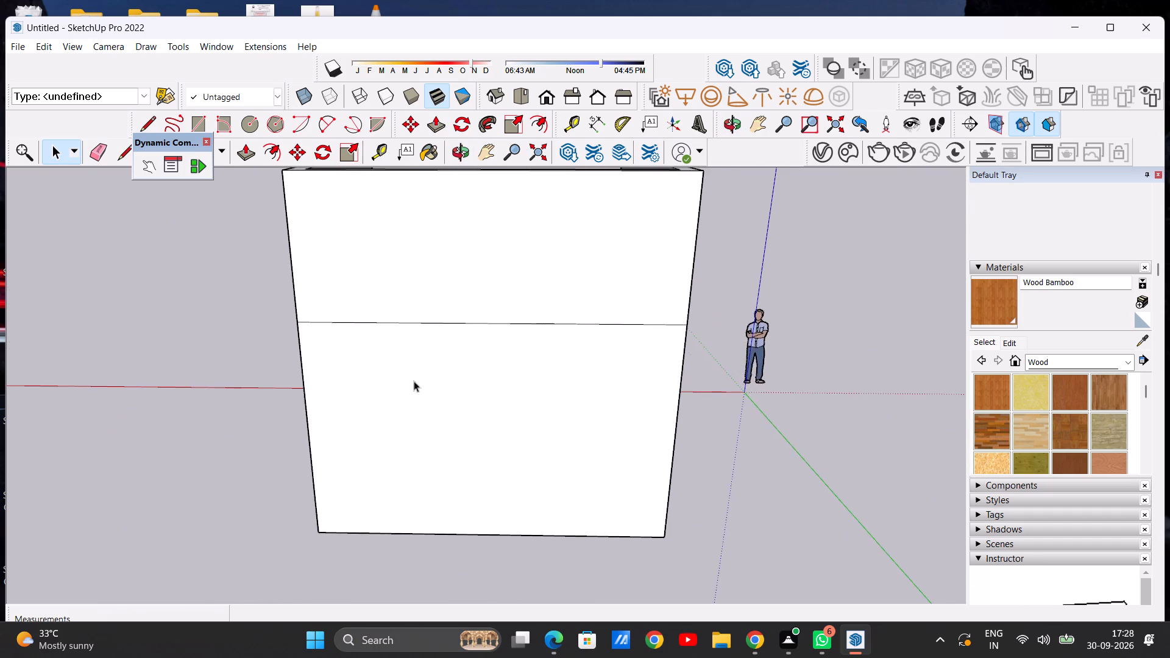
scroll(506, 366, "up", 2)
left_click(94, 154)
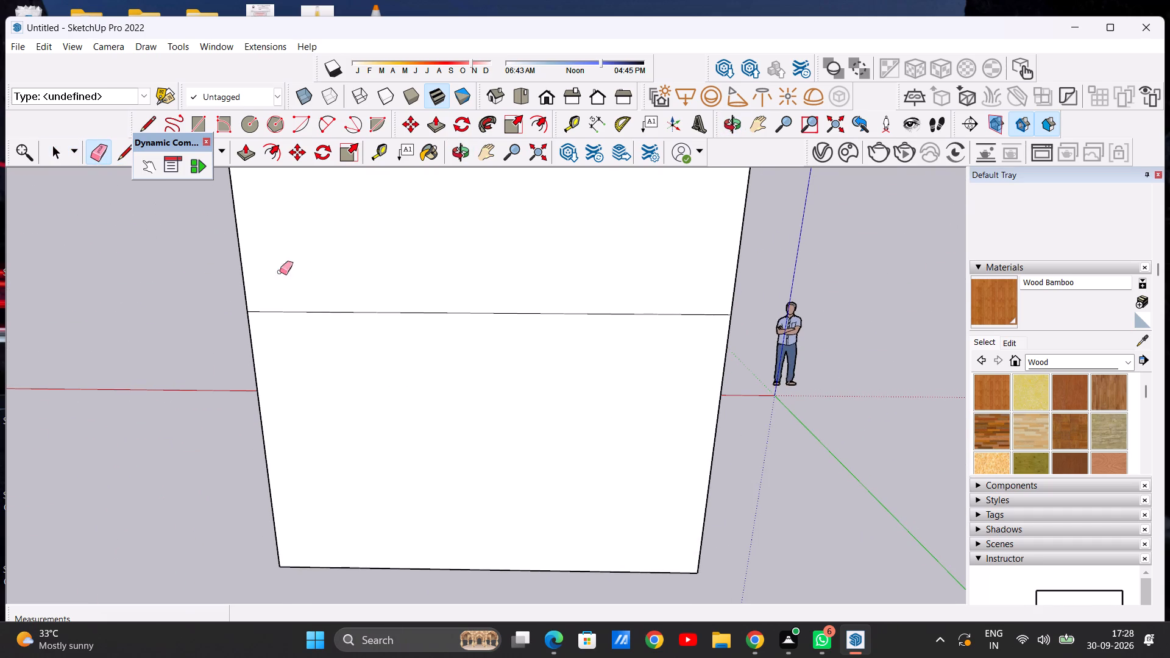
left_click_drag(298, 277, 330, 333)
scroll(261, 324, "up", 7)
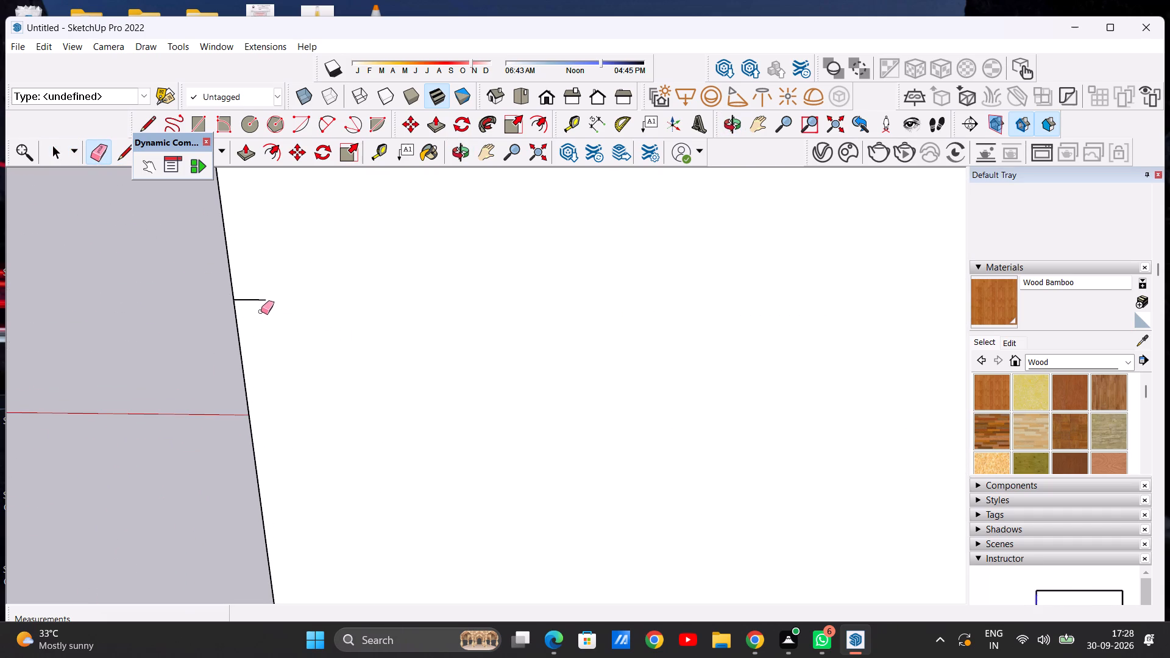
left_click_drag(249, 295, 249, 311)
scroll(257, 344, "down", 6)
Erase the leftover seam stub on the rear wall at the house's left rear corner.
middle_click_drag(222, 340, 445, 330)
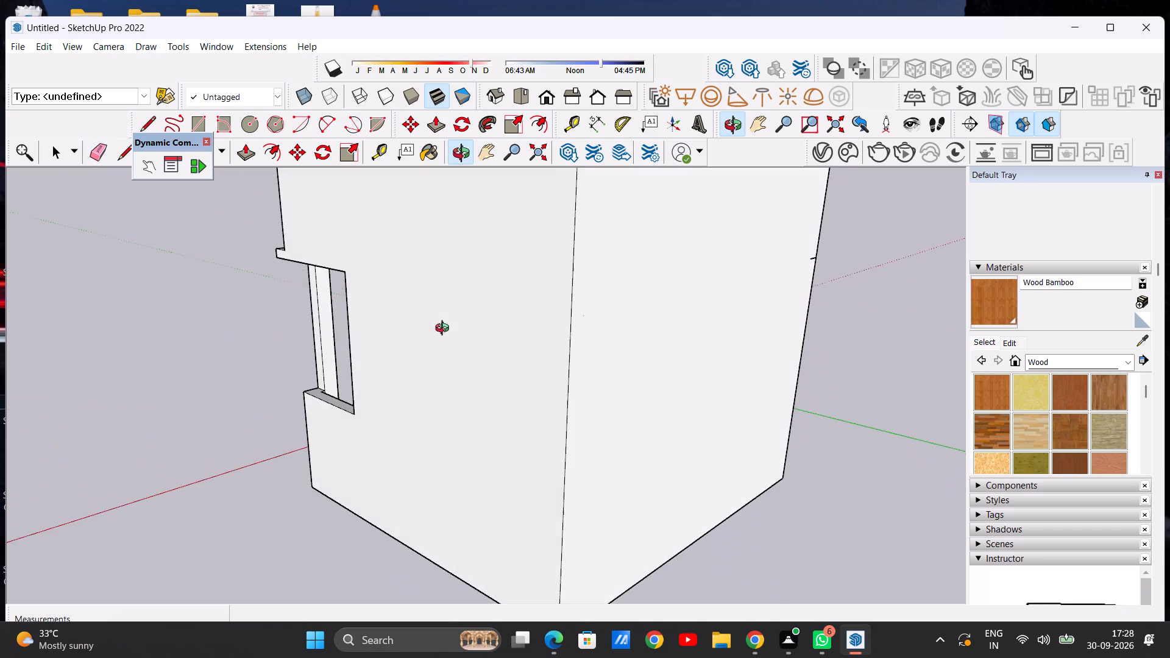
middle_click_drag(445, 330, 0, 331)
middle_click_drag(576, 332, 63, 332)
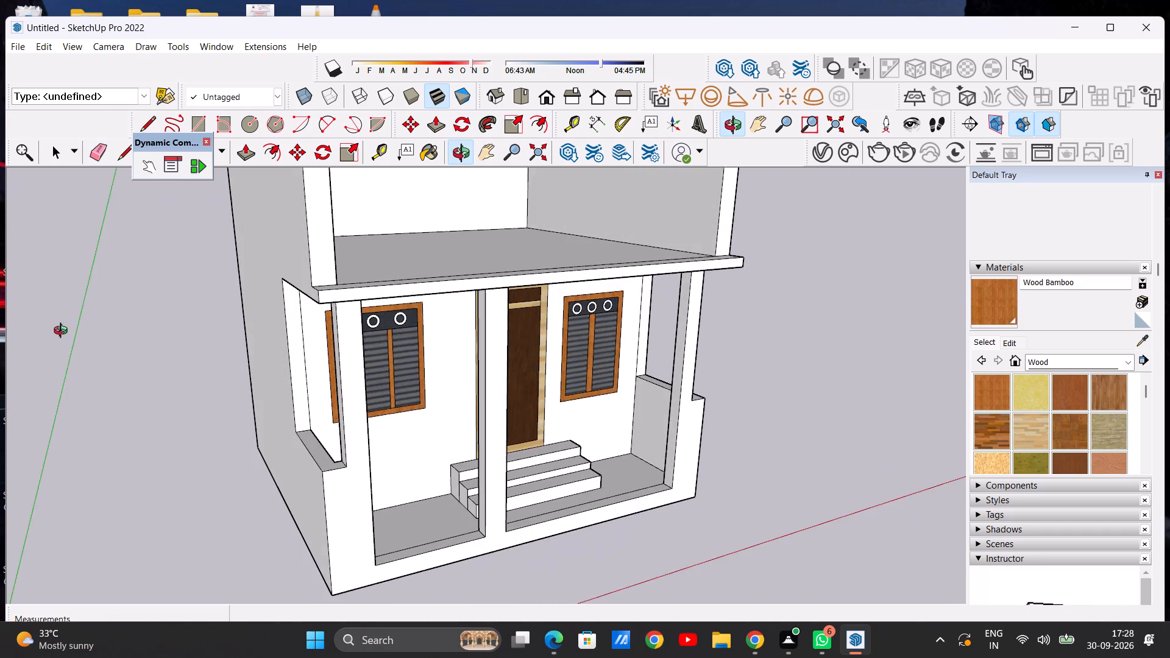
middle_click_drag(63, 332, 558, 297)
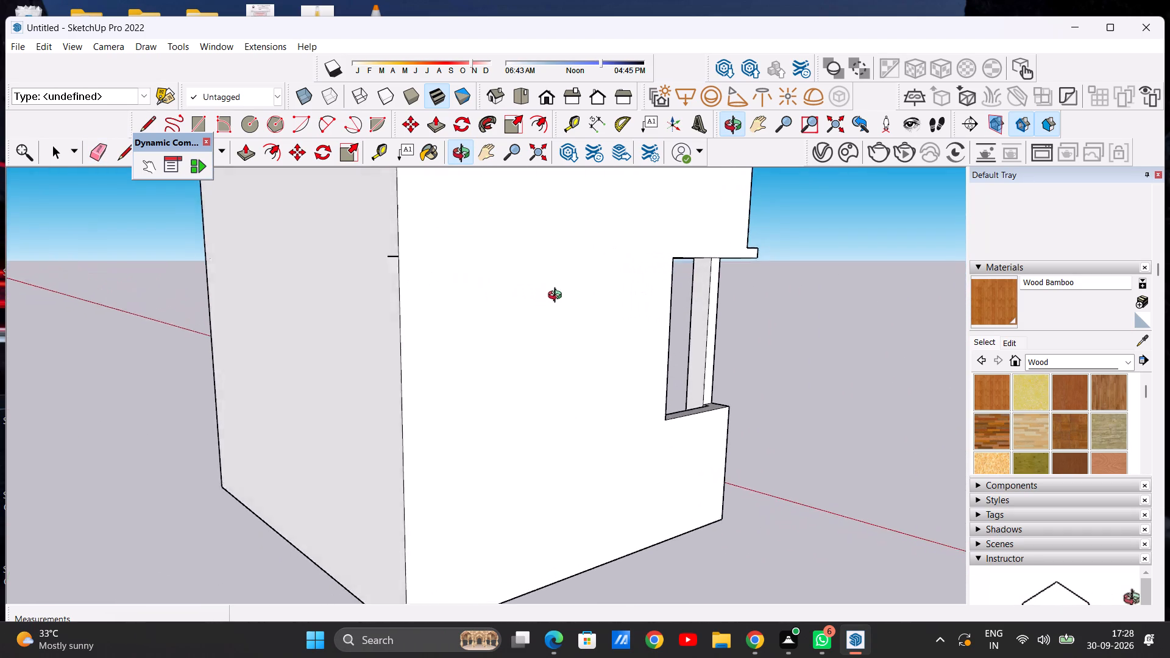
middle_click_drag(558, 297, 572, 295)
scroll(430, 261, "up", 5)
left_click_drag(427, 246, 427, 269)
scroll(427, 287, "down", 20)
scroll(427, 287, "down", 2)
middle_click_drag(536, 273, 102, 278)
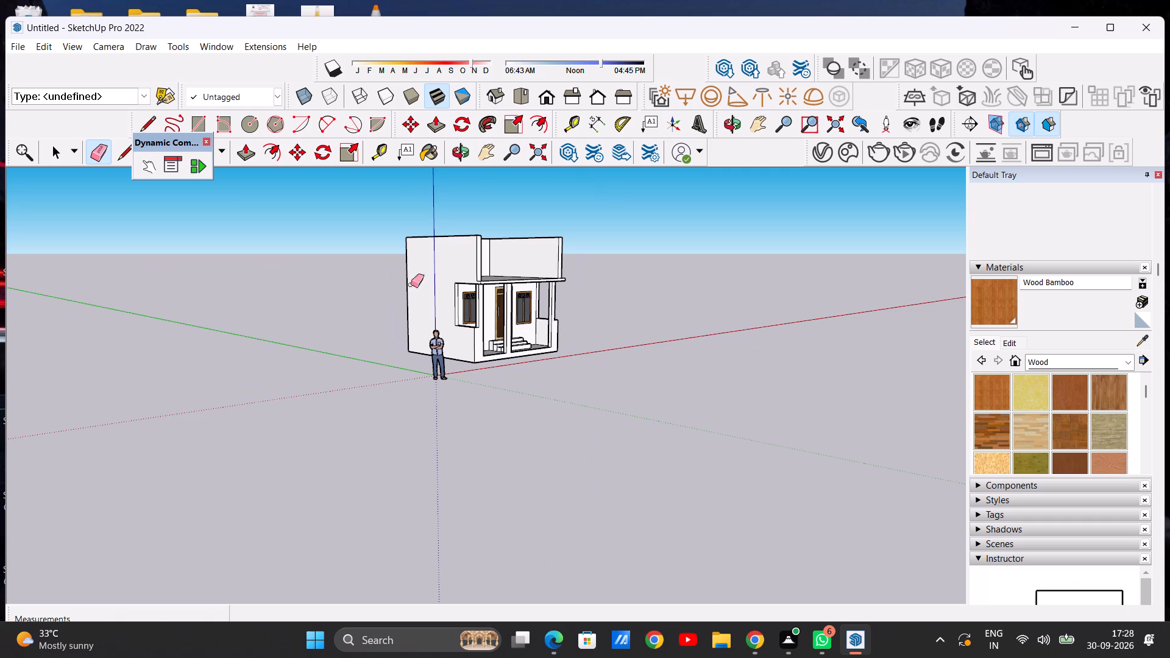
Examine the house's front from eye level, including the porch, door, windows and roof slab edge.
middle_click_drag(497, 285, 309, 281)
scroll(583, 284, "up", 7)
scroll(473, 277, "up", 2)
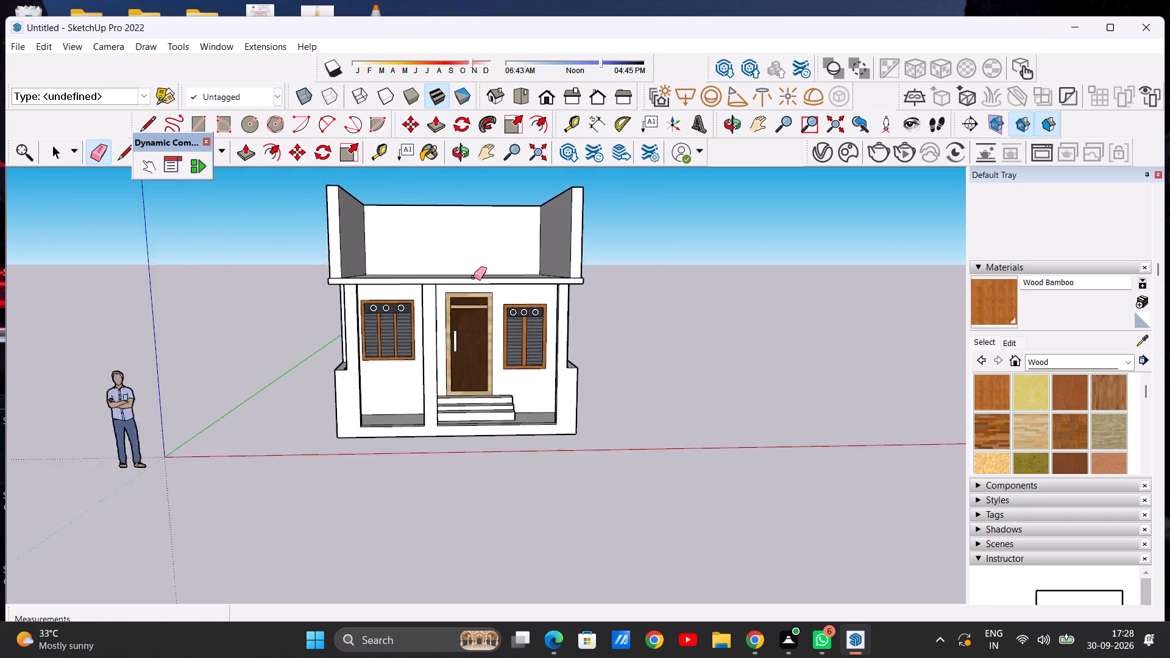
scroll(473, 277, "up", 6)
key("space")
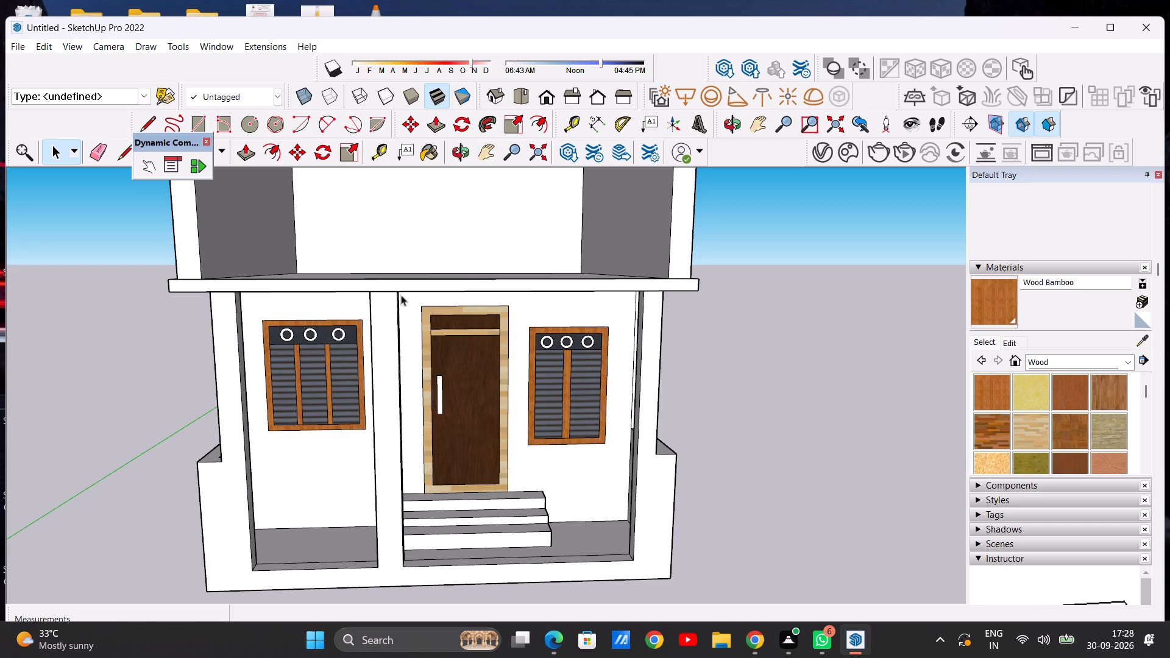
scroll(410, 317, "down", 6)
scroll(416, 371, "up", 7)
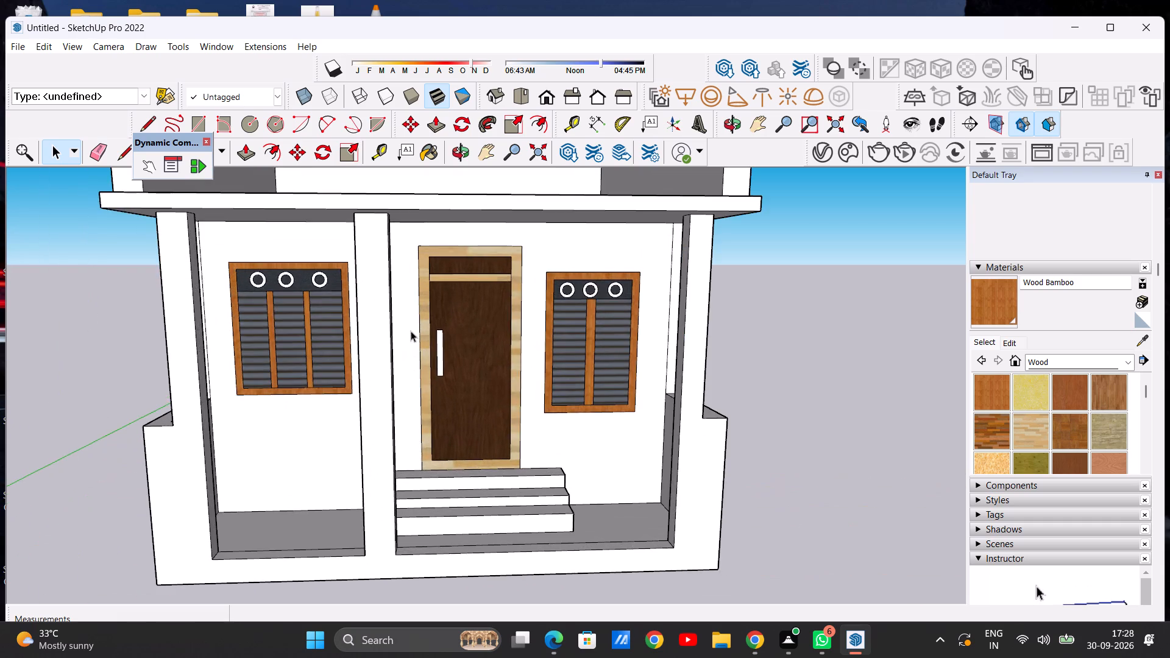
scroll(413, 326, "down", 6)
Examine the open upper level from above, focusing on the overhanging front strip of the roof slab between the side walls.
middle_click_drag(396, 318, 371, 483)
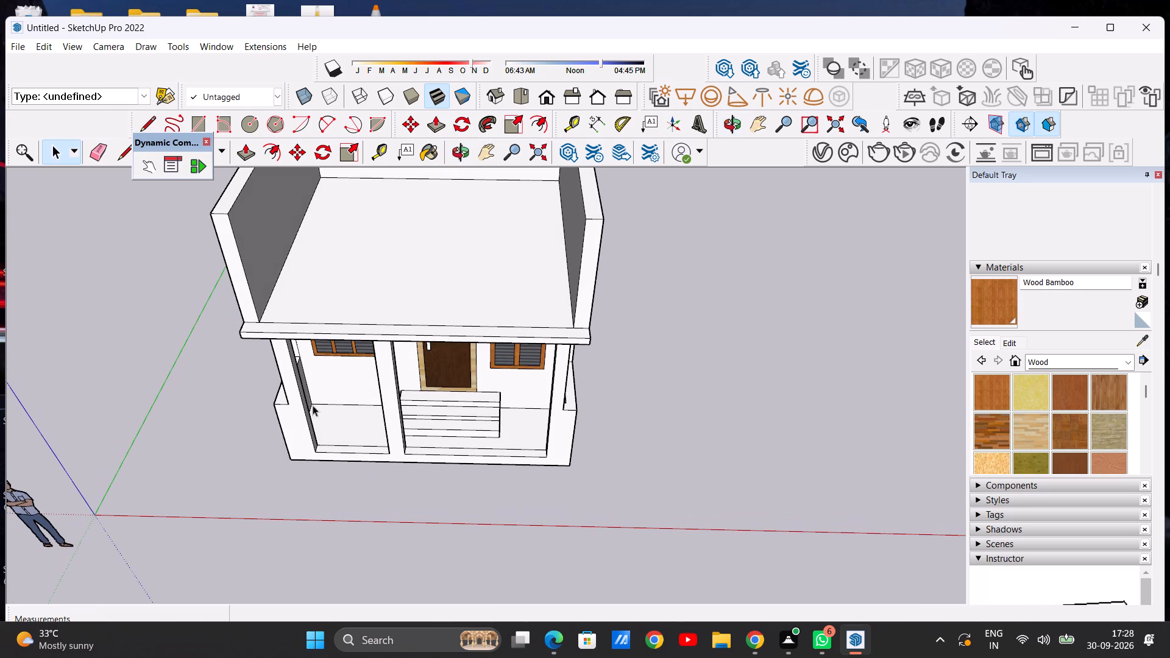
scroll(307, 358, "up", 4)
scroll(306, 359, "down", 5)
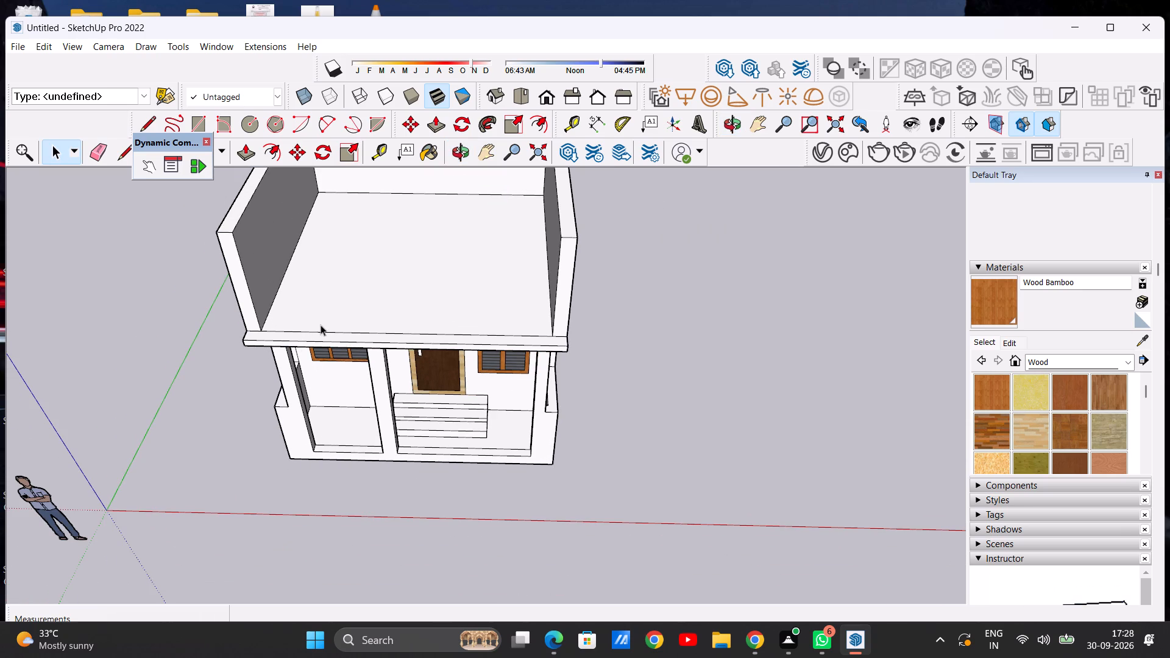
scroll(319, 324, "up", 5)
scroll(326, 339, "down", 5)
middle_click_drag(382, 333, 367, 394)
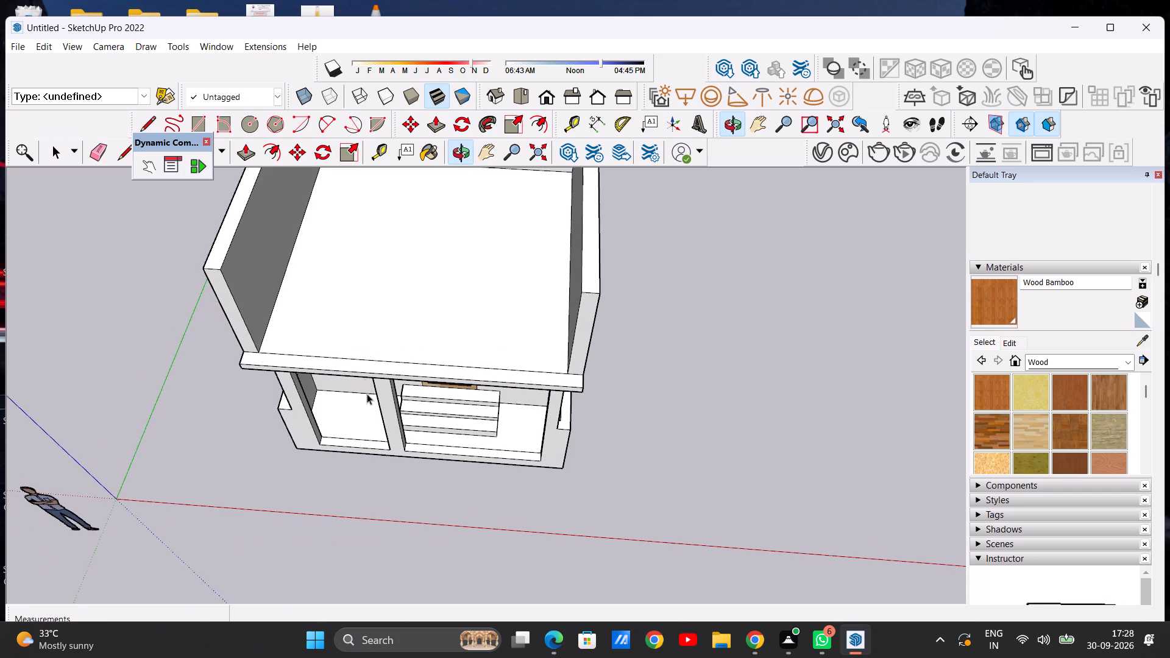
scroll(366, 375, "up", 2)
middle_click_drag(367, 373, 437, 319)
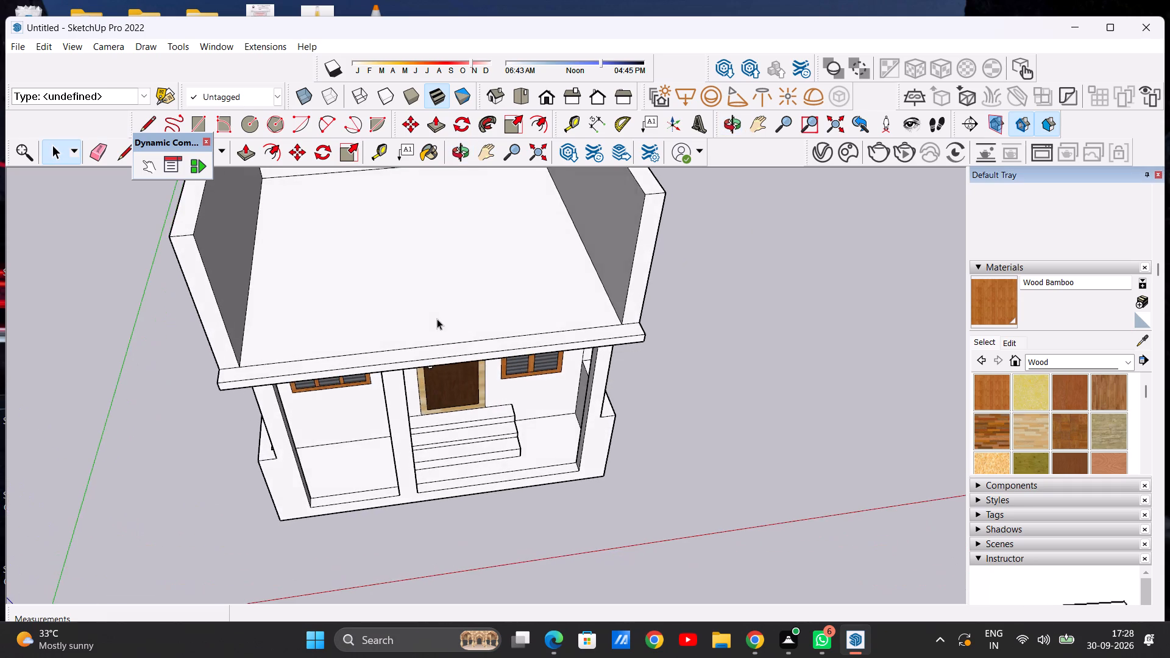
scroll(445, 324, "down", 8)
scroll(343, 323, "up", 8)
scroll(352, 324, "down", 5)
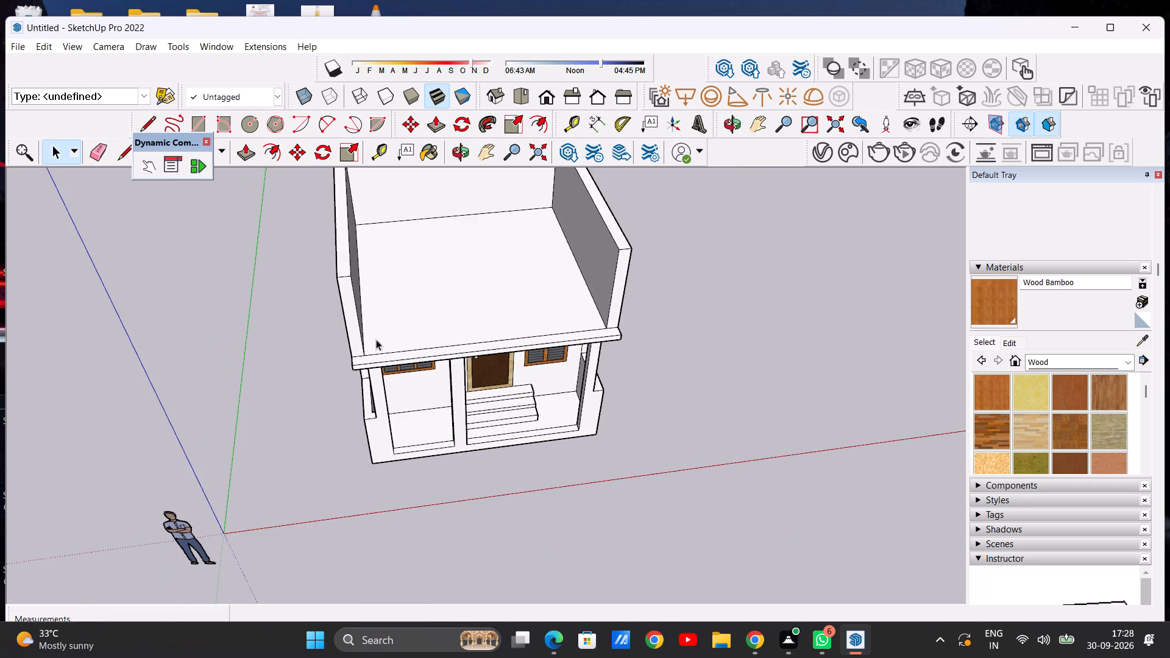
scroll(393, 343, "up", 6)
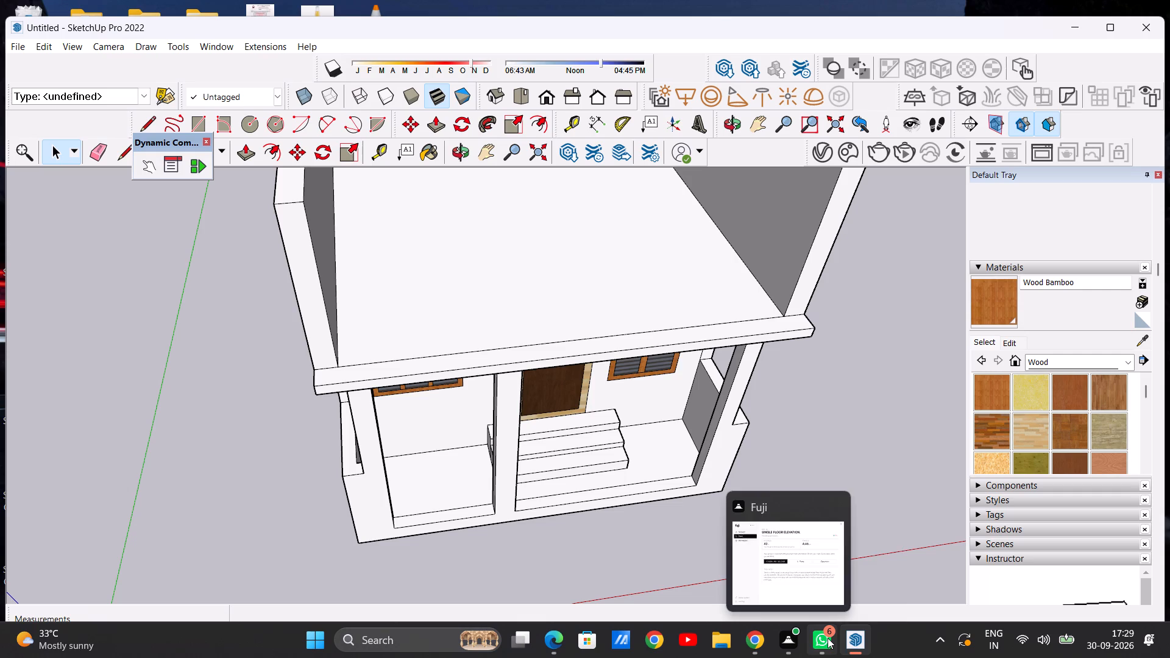
left_click(837, 548)
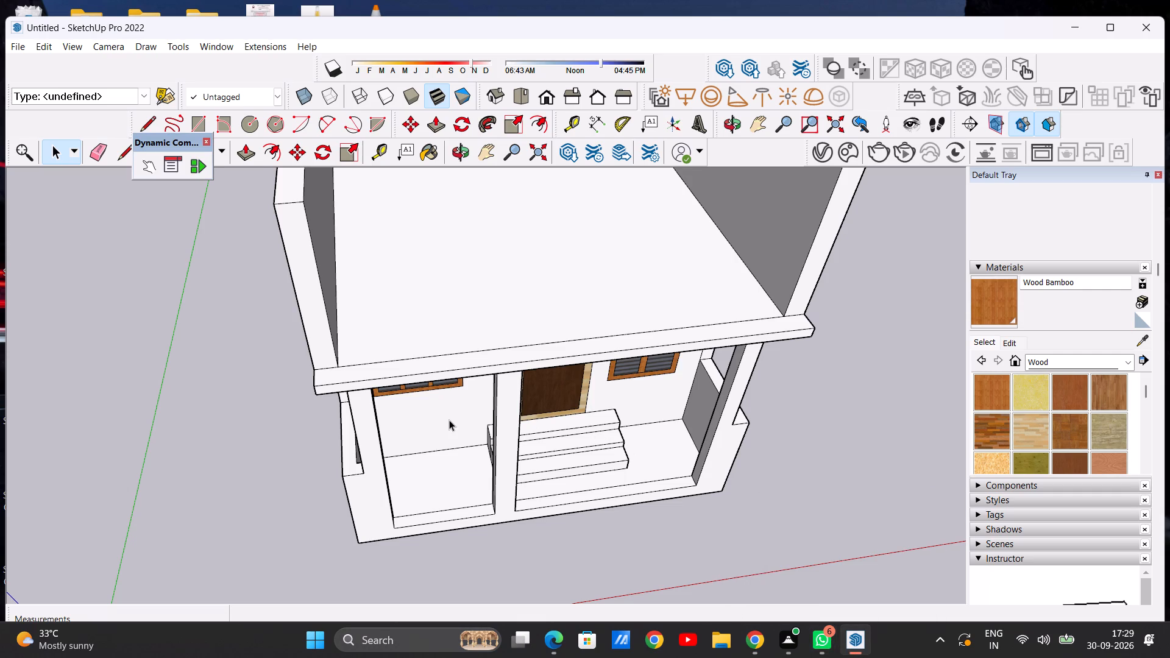
scroll(448, 420, "down", 4)
scroll(505, 397, "up", 5)
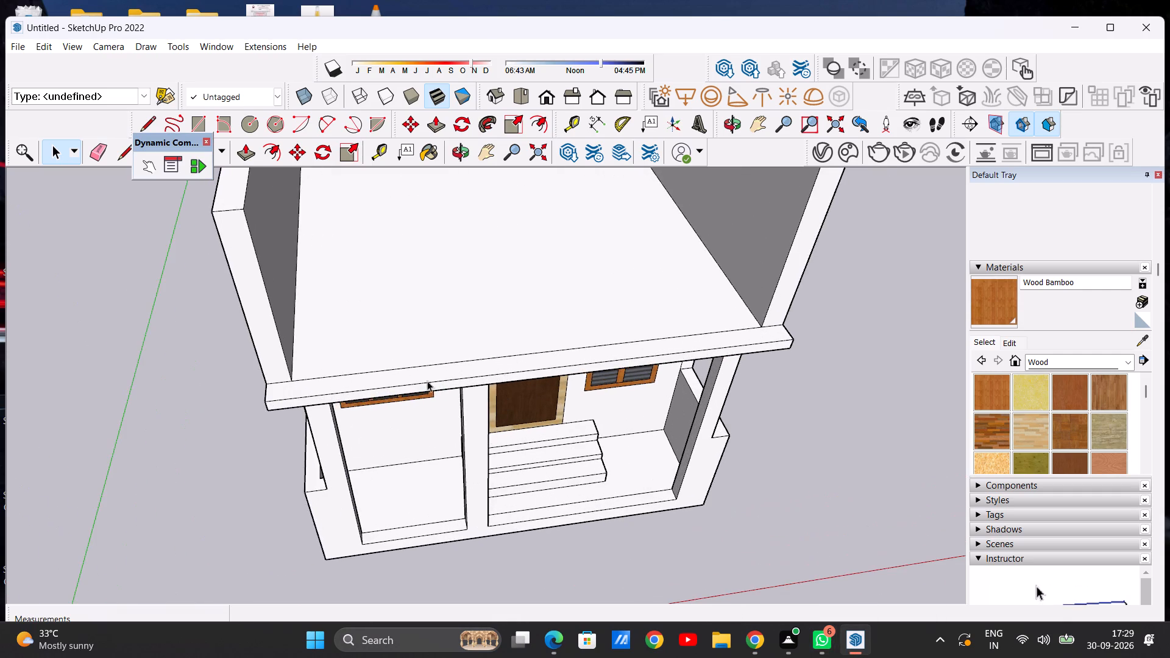
middle_click_drag(335, 370, 310, 458)
scroll(333, 443, "down", 6)
scroll(385, 428, "down", 4)
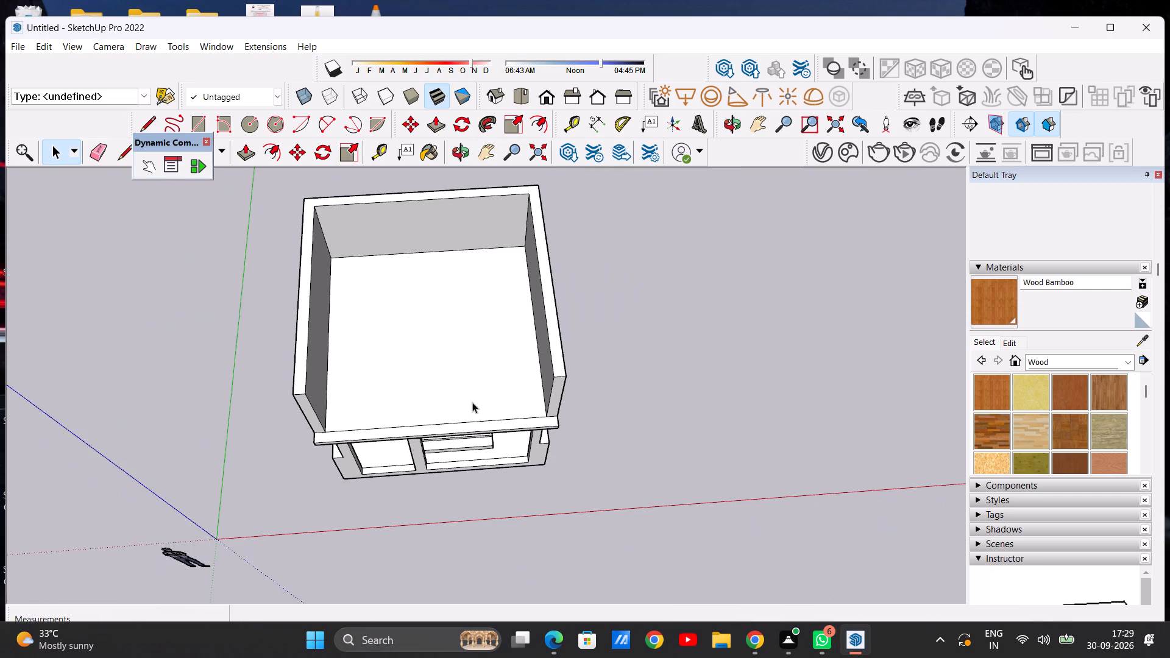
scroll(472, 402, "down", 3)
scroll(370, 453, "up", 7)
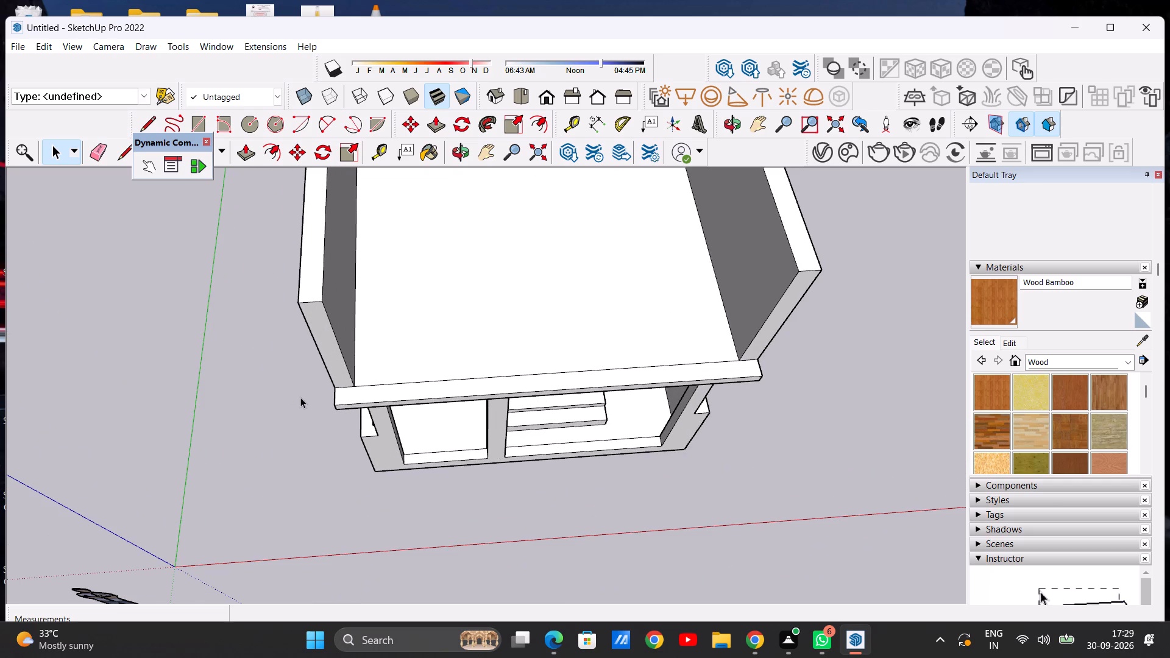
scroll(297, 402, "down", 2)
scroll(353, 383, "up", 4)
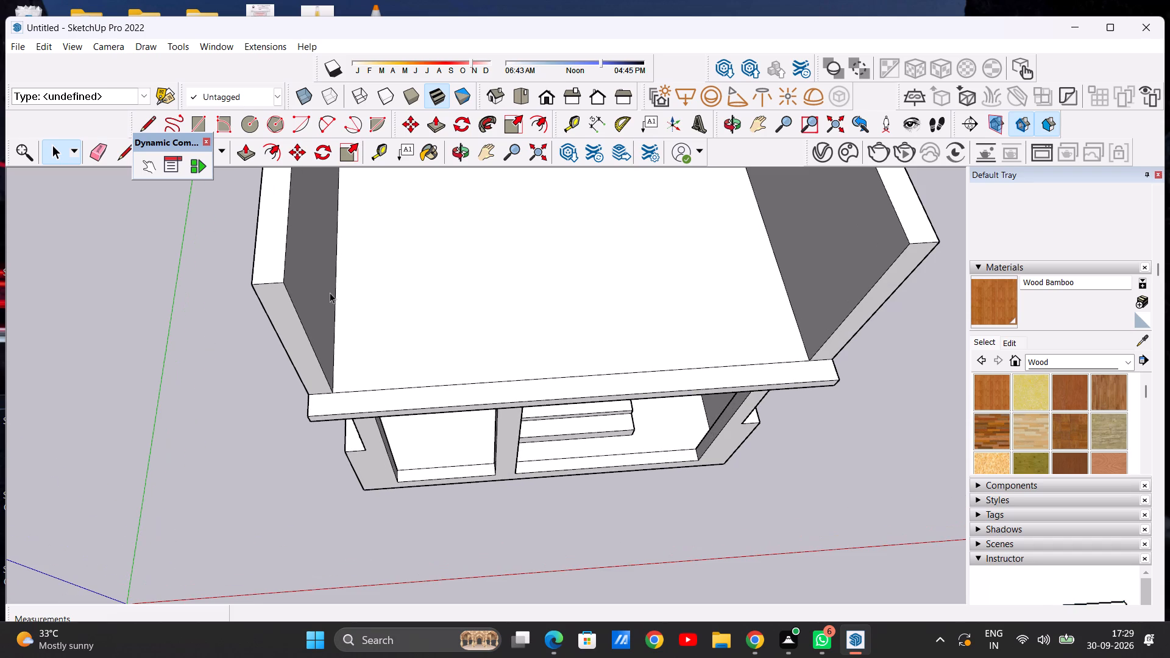
Push/Pull the roof slab's overhanging front strip up 6' to the top of the side walls, closing the upper level's front.
left_click(243, 146)
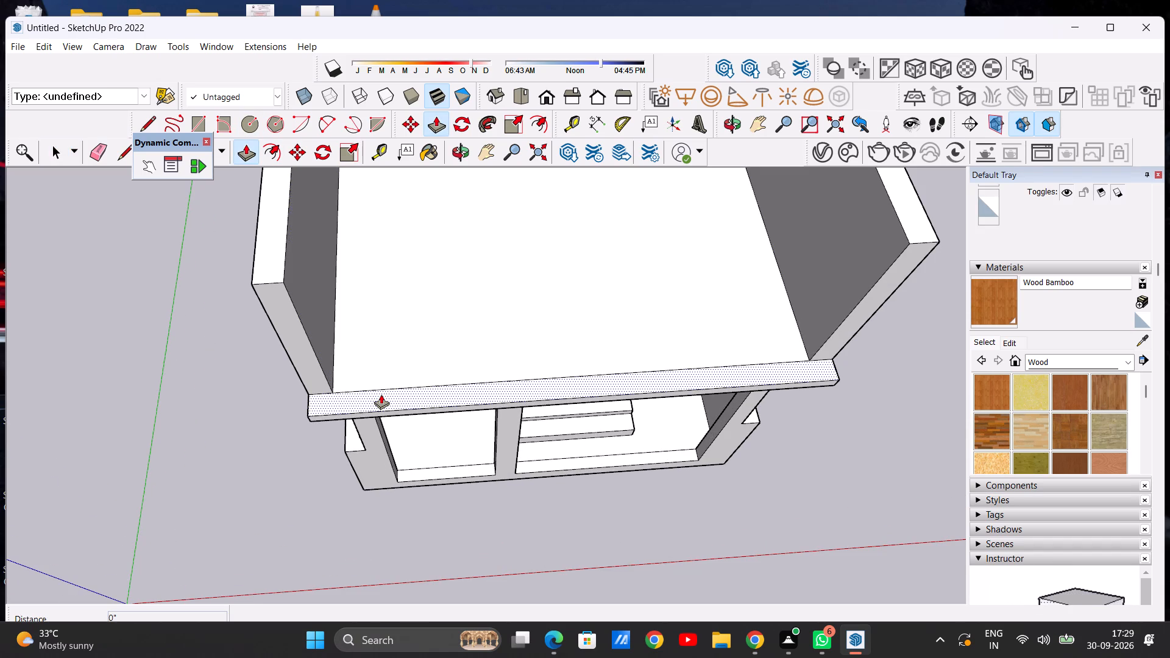
key("space")
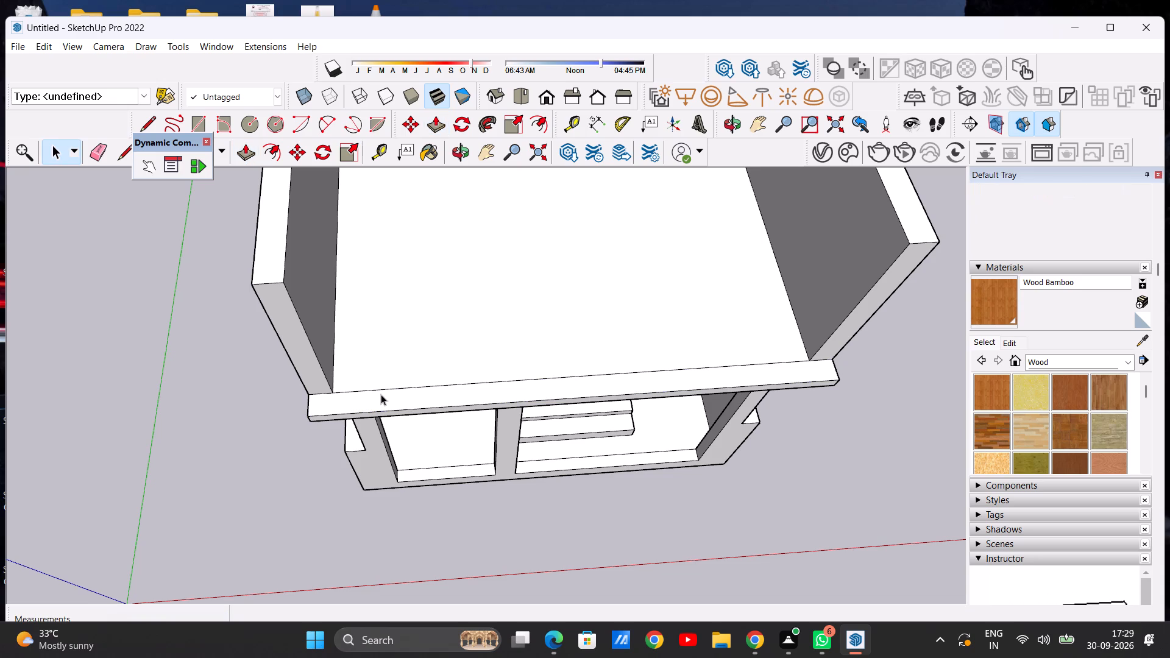
scroll(381, 394, "down", 5)
middle_click_drag(416, 497, 385, 348)
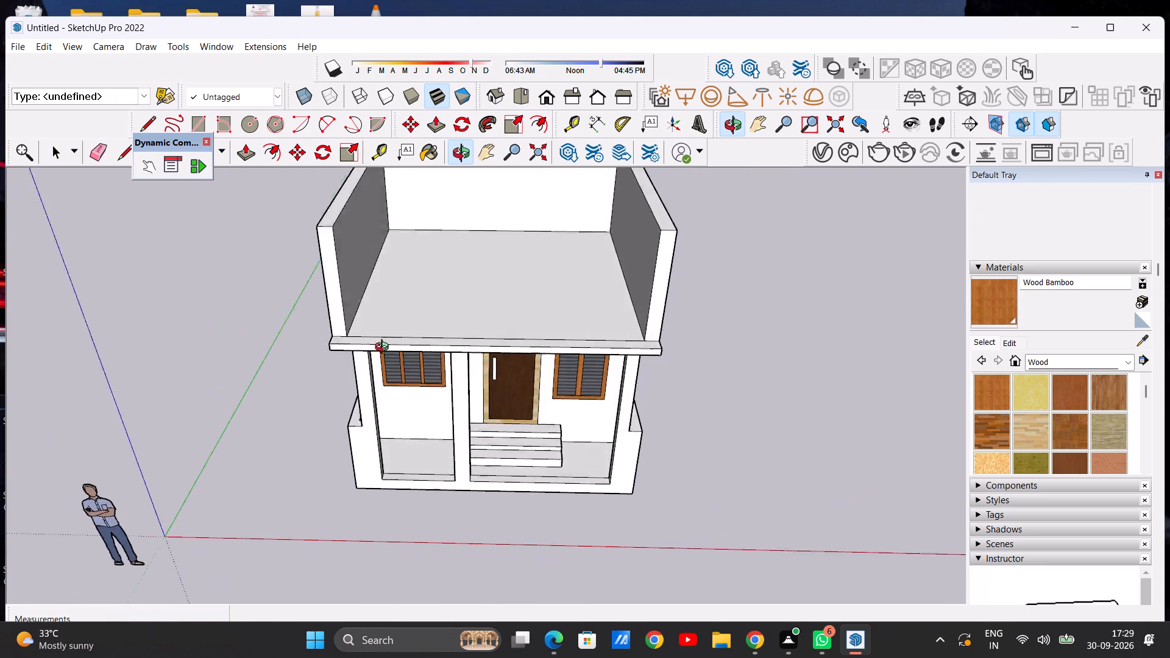
middle_click_drag(385, 348, 375, 473)
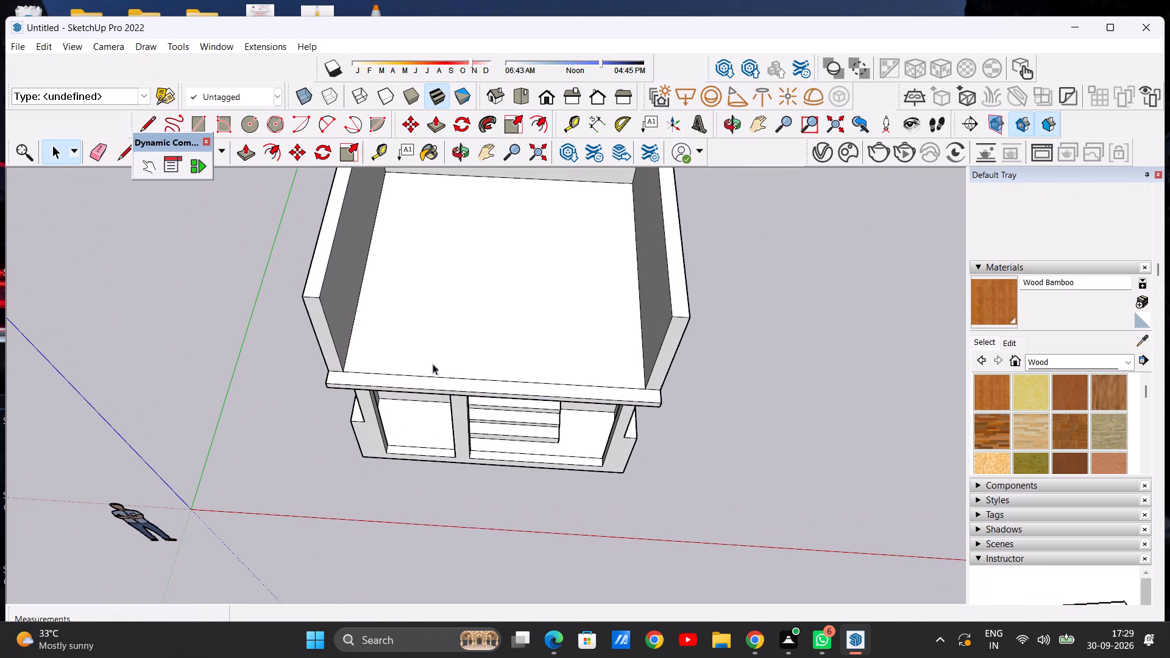
scroll(421, 352, "up", 6)
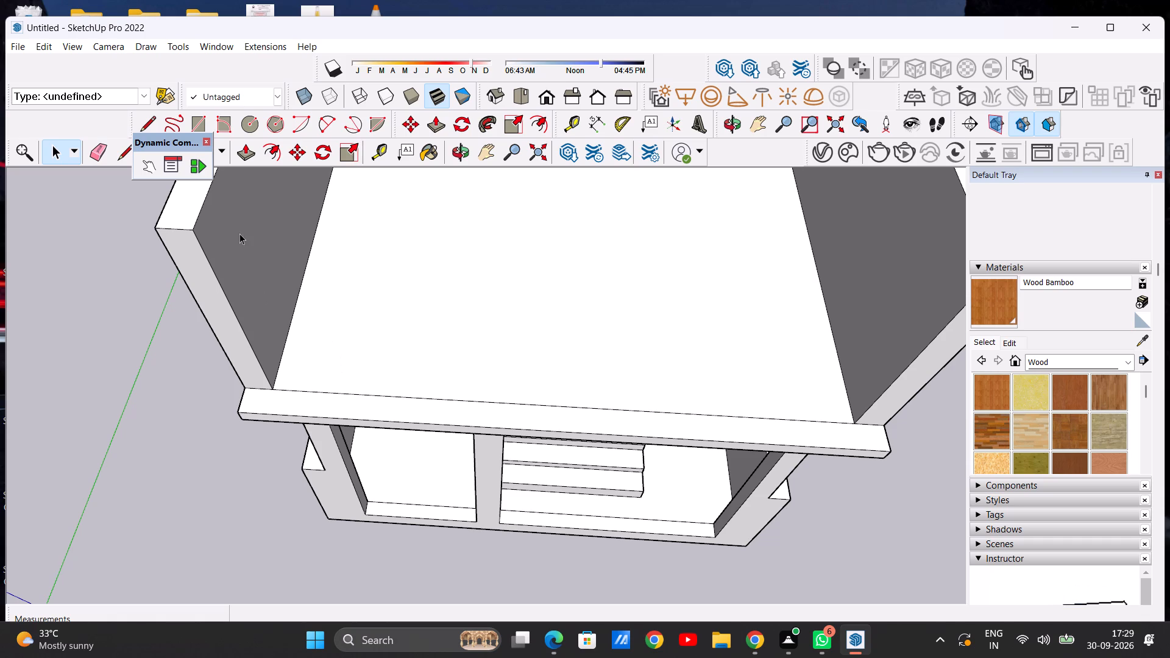
left_click(244, 149)
left_click(424, 410)
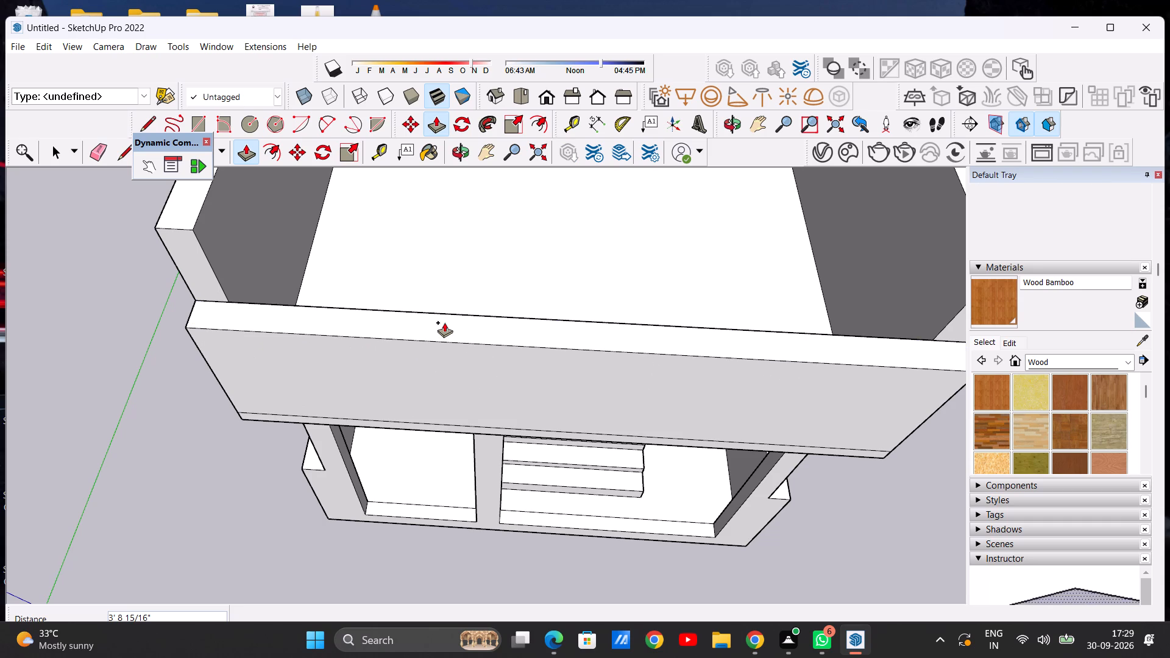
middle_click_drag(444, 322, 450, 256)
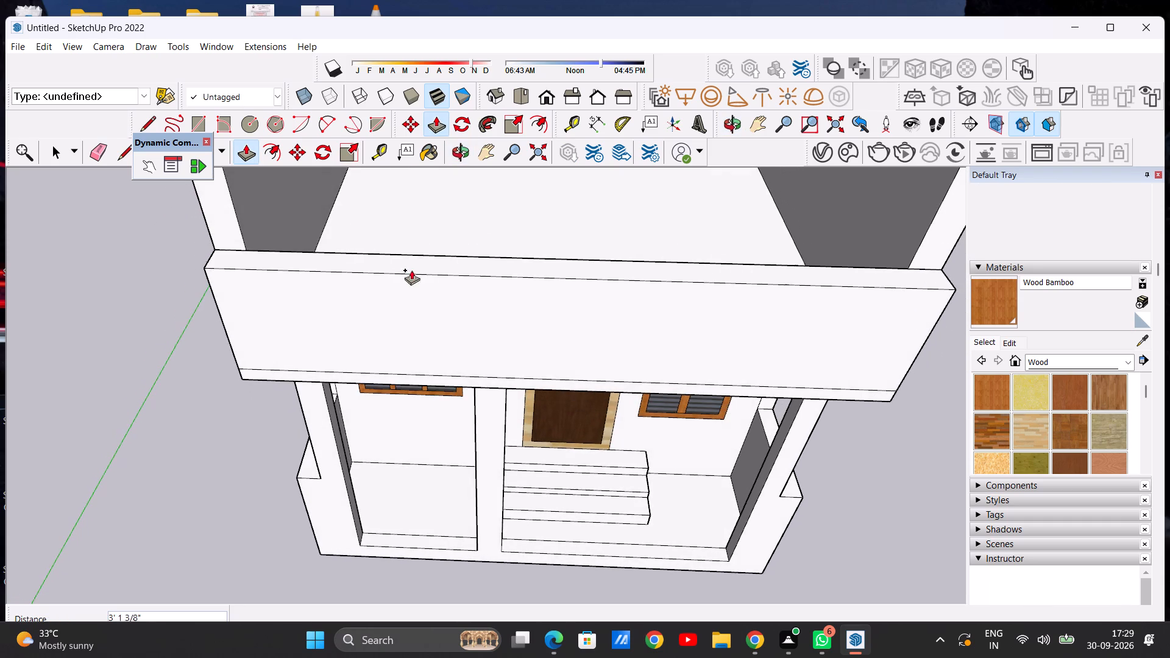
scroll(393, 283, "down", 7)
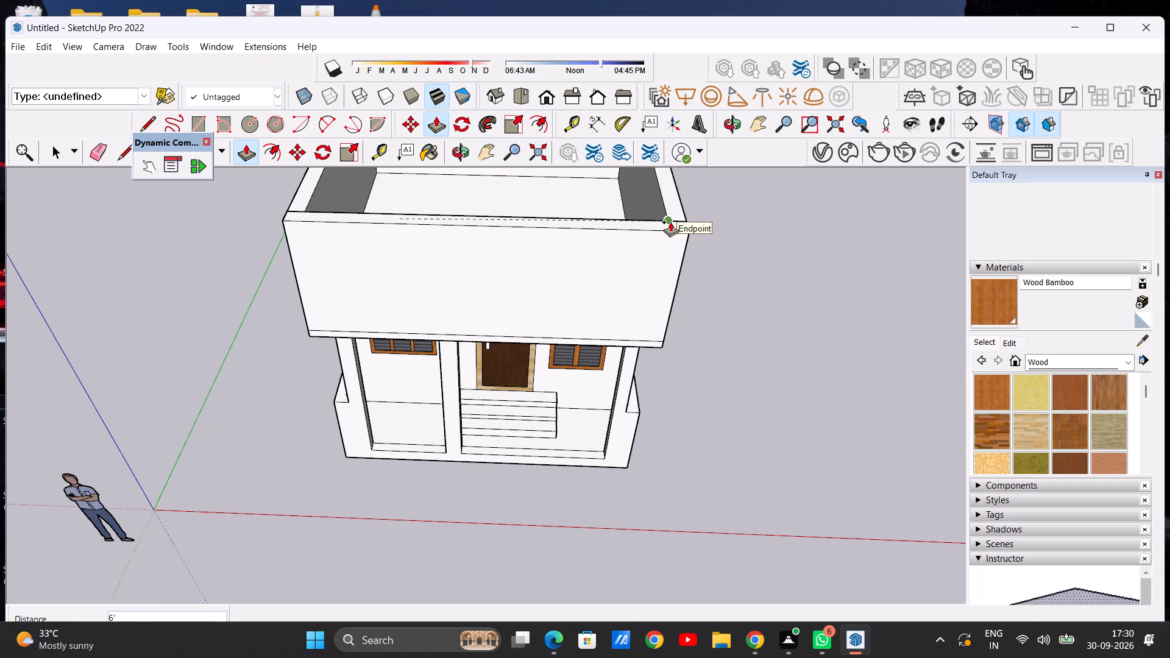
left_click(670, 222)
key("space")
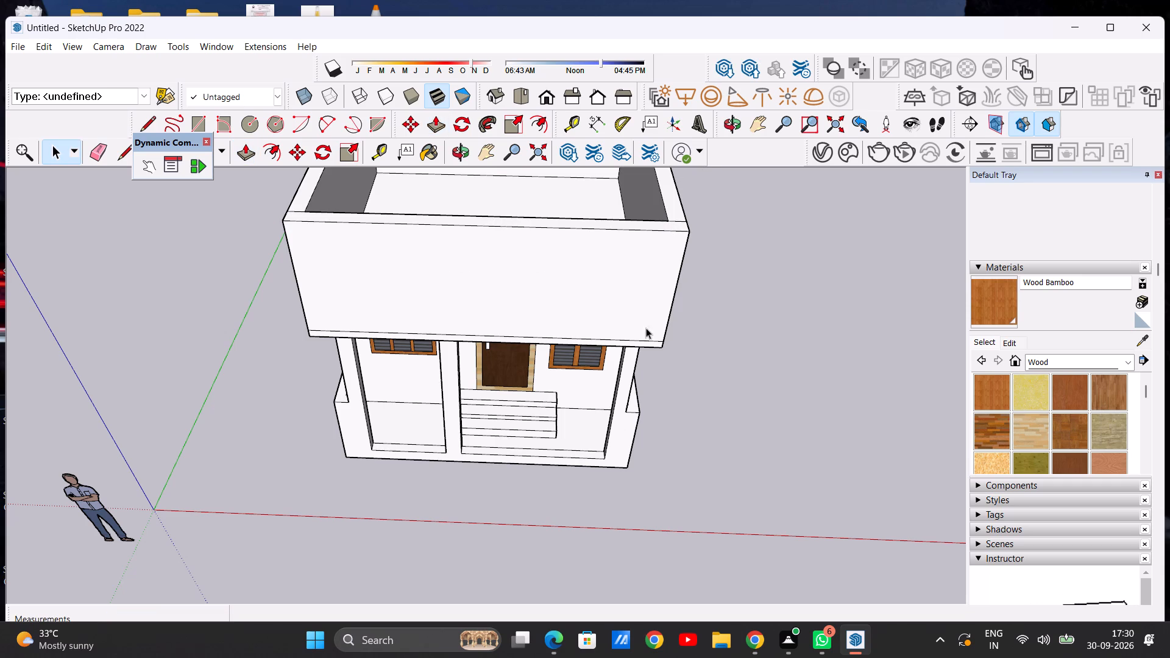
Examine the house's front elevation, including the new upper front wall and the horizontal seam along its base.
scroll(576, 347, "down", 5)
middle_click_drag(523, 308, 519, 170)
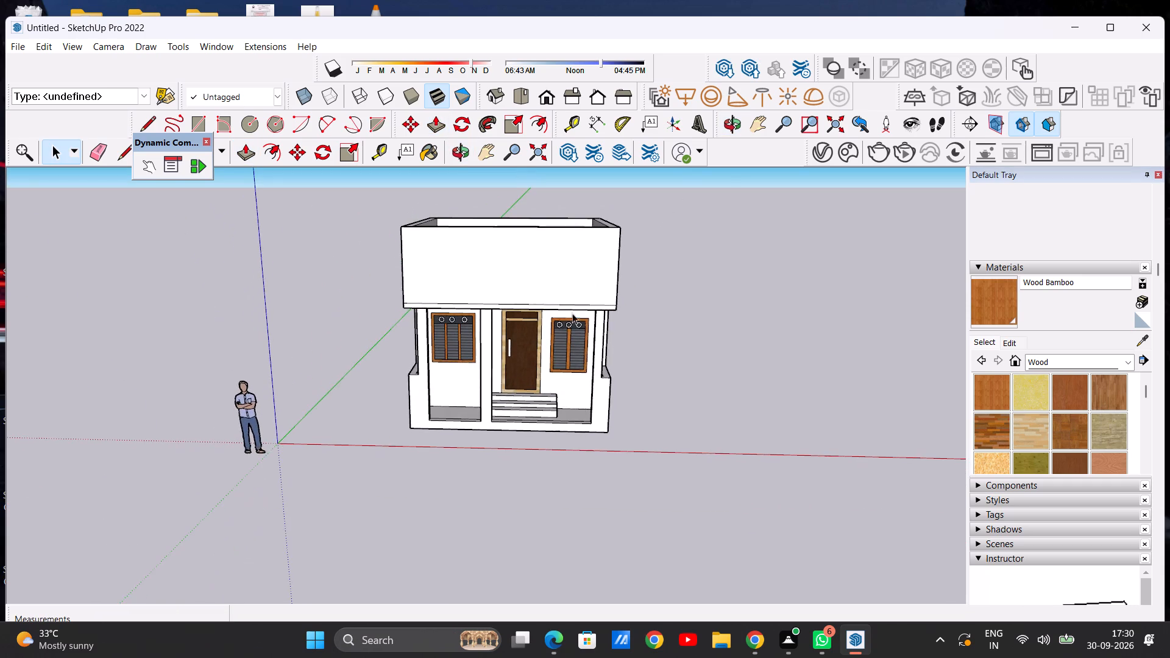
scroll(559, 306, "up", 6)
scroll(453, 303, "up", 2)
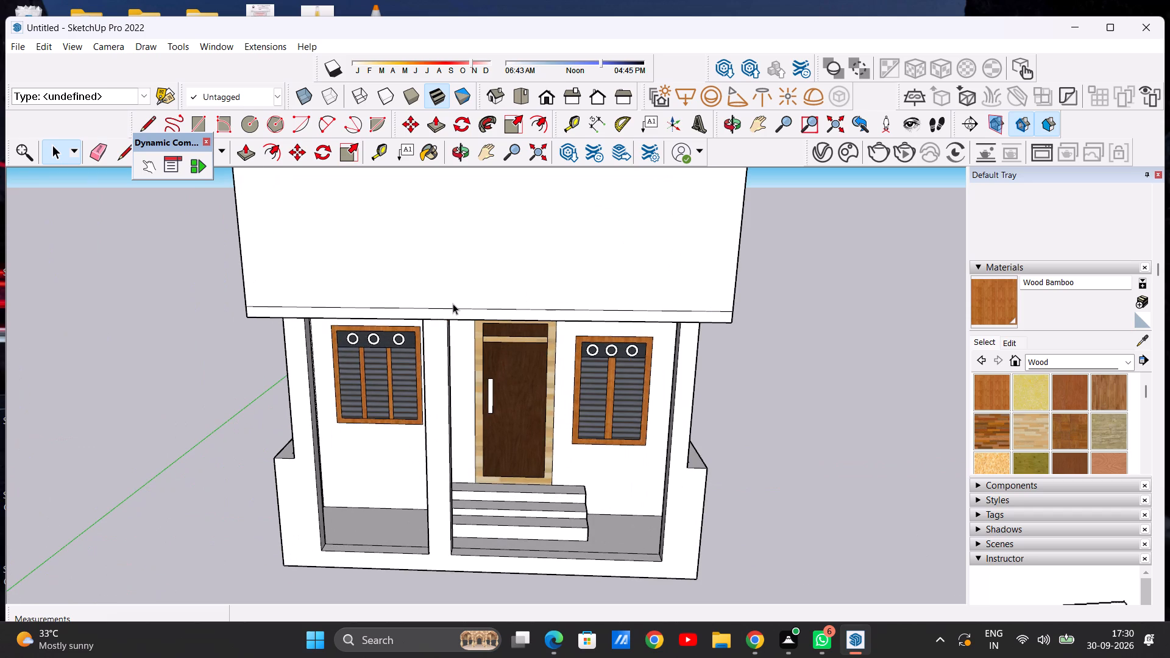
scroll(453, 303, "down", 4)
middle_click_drag(454, 325, 453, 311)
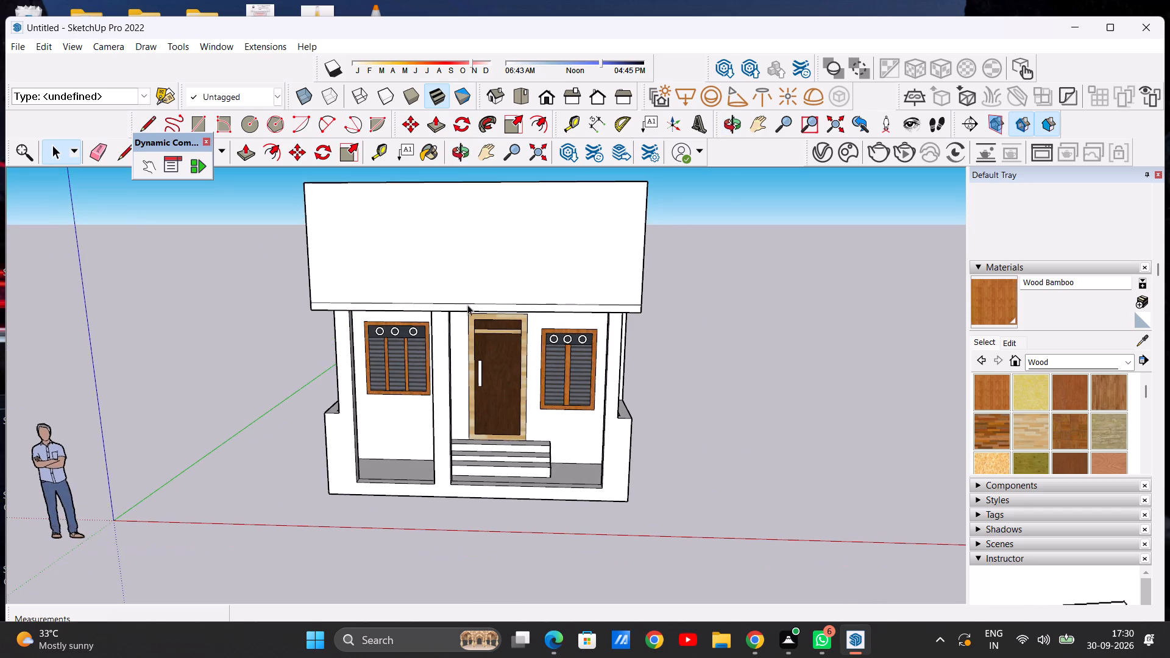
scroll(497, 304, "up", 2)
scroll(468, 342, "down", 7)
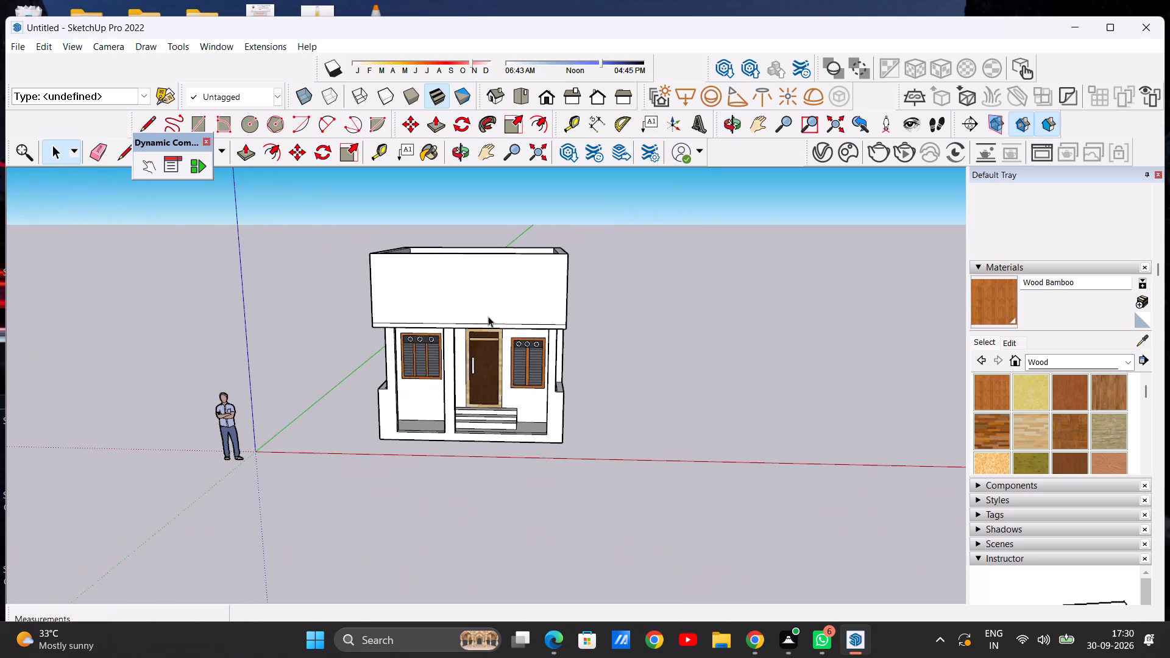
scroll(488, 302, "up", 6)
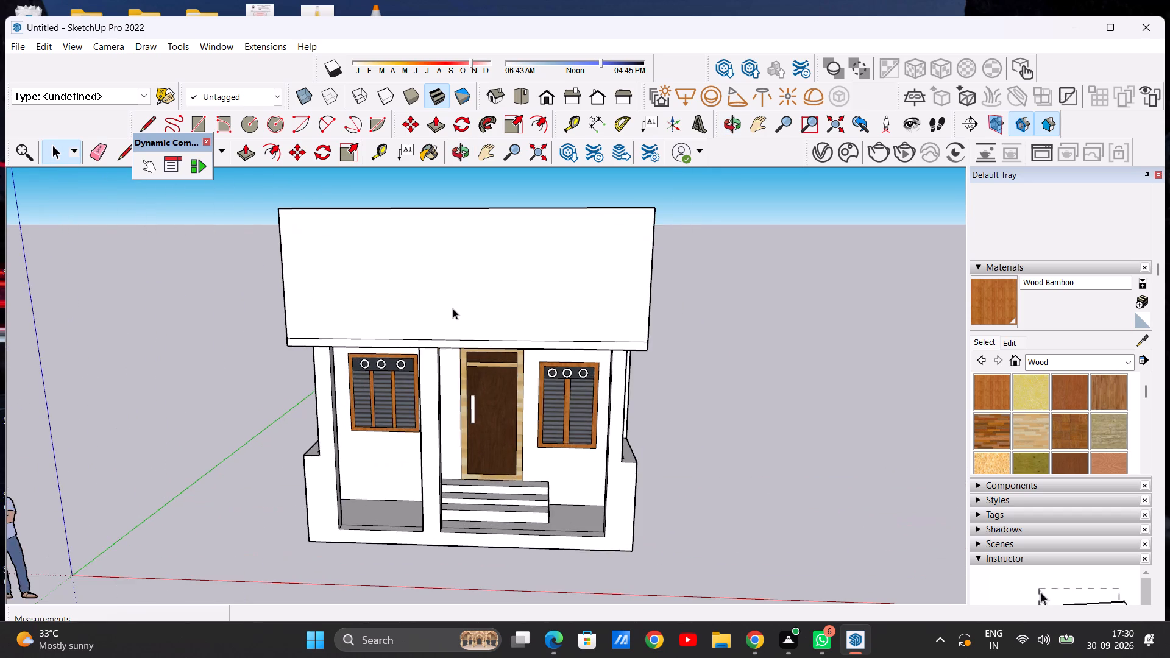
scroll(453, 313, "down", 6)
middle_click_drag(448, 355, 453, 339)
scroll(445, 316, "up", 7)
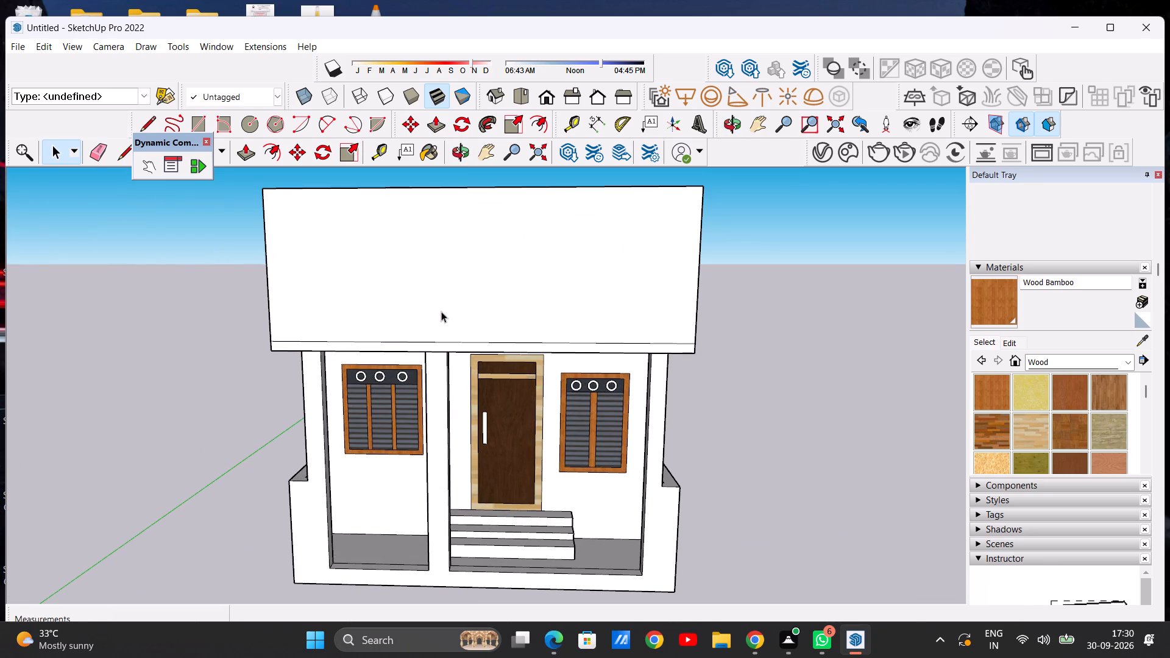
scroll(427, 318, "down", 3)
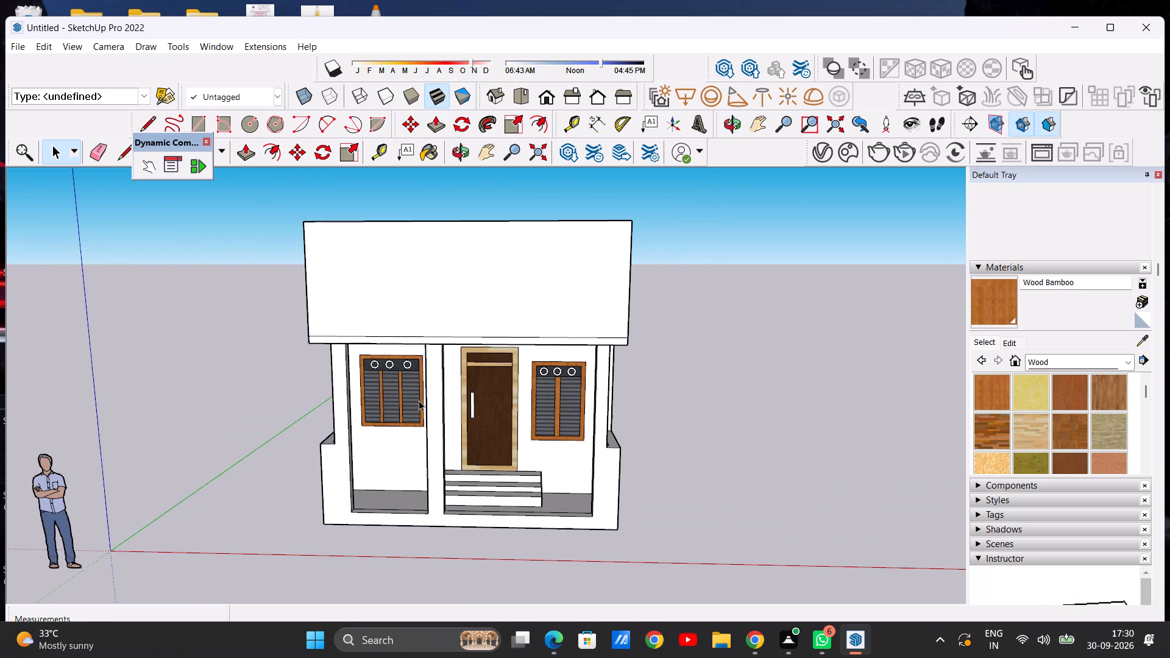
Examine the front overhang from below and the seam where the upper front wall meets the roof slab.
middle_click_drag(419, 400, 406, 284)
scroll(401, 276, "up", 8)
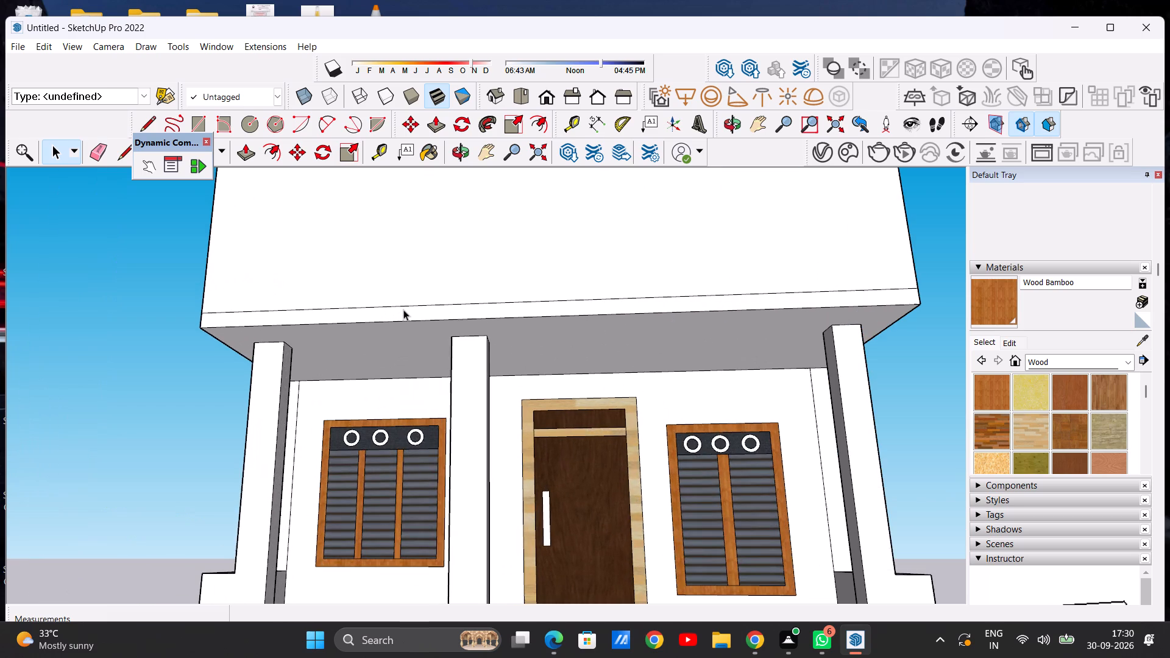
scroll(393, 316, "up", 4)
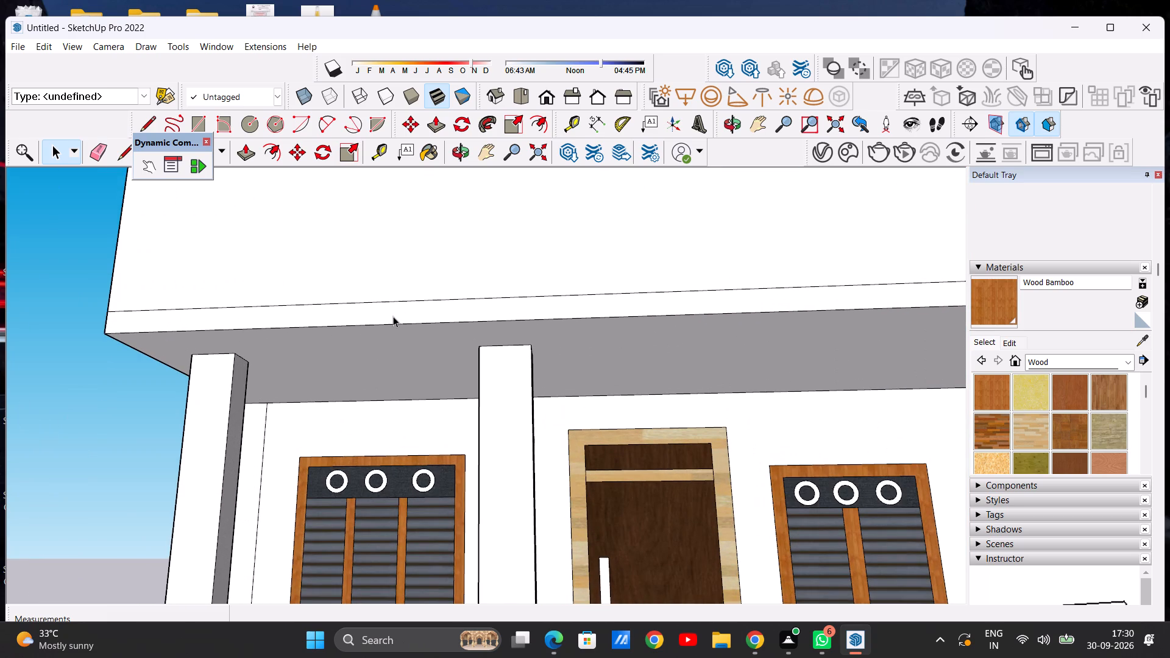
scroll(390, 324, "down", 18)
middle_click_drag(380, 314, 395, 338)
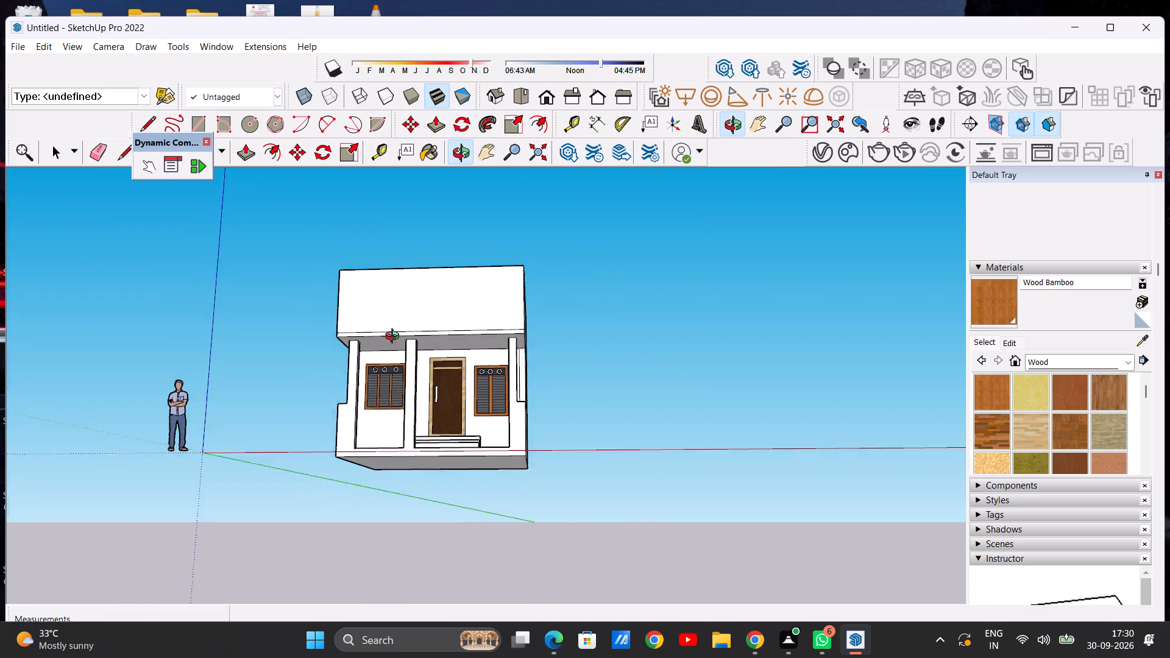
middle_click_drag(395, 338, 382, 425)
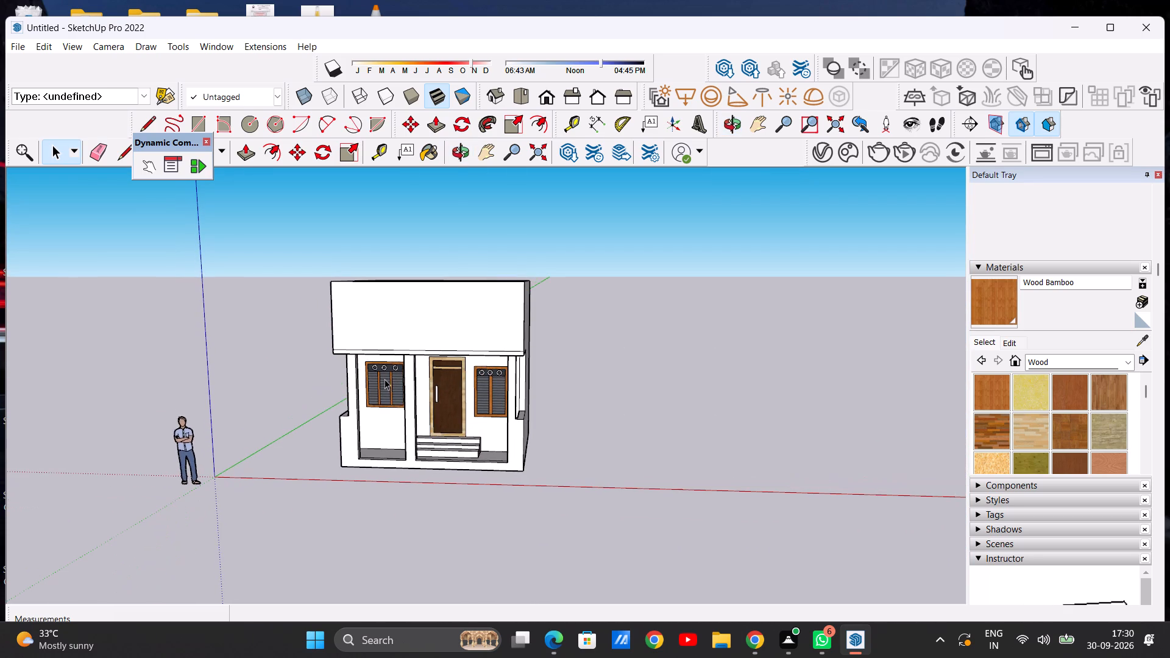
scroll(361, 342, "up", 13)
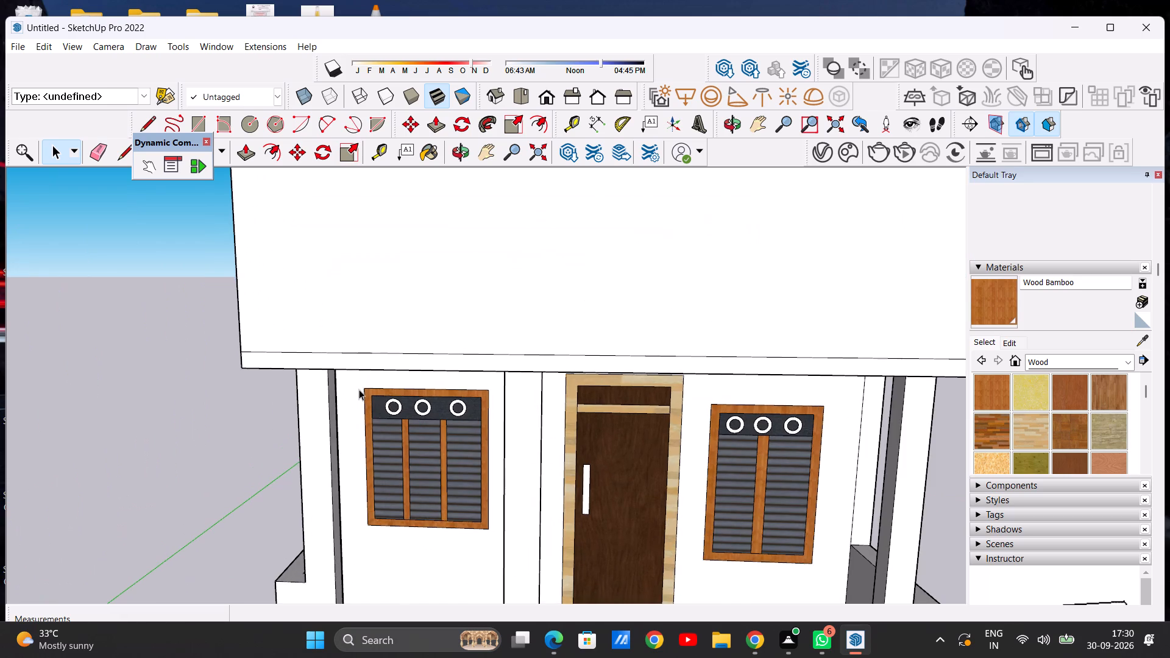
Undo the 6' Push/Pull of the roof slab's overhanging front strip, reopening the upper level's front.
middle_click_drag(359, 390, 325, 253)
scroll(313, 318, "up", 1)
middle_click_drag(327, 251, 332, 247)
middle_click_drag(332, 247, 363, 395)
scroll(350, 404, "down", 6)
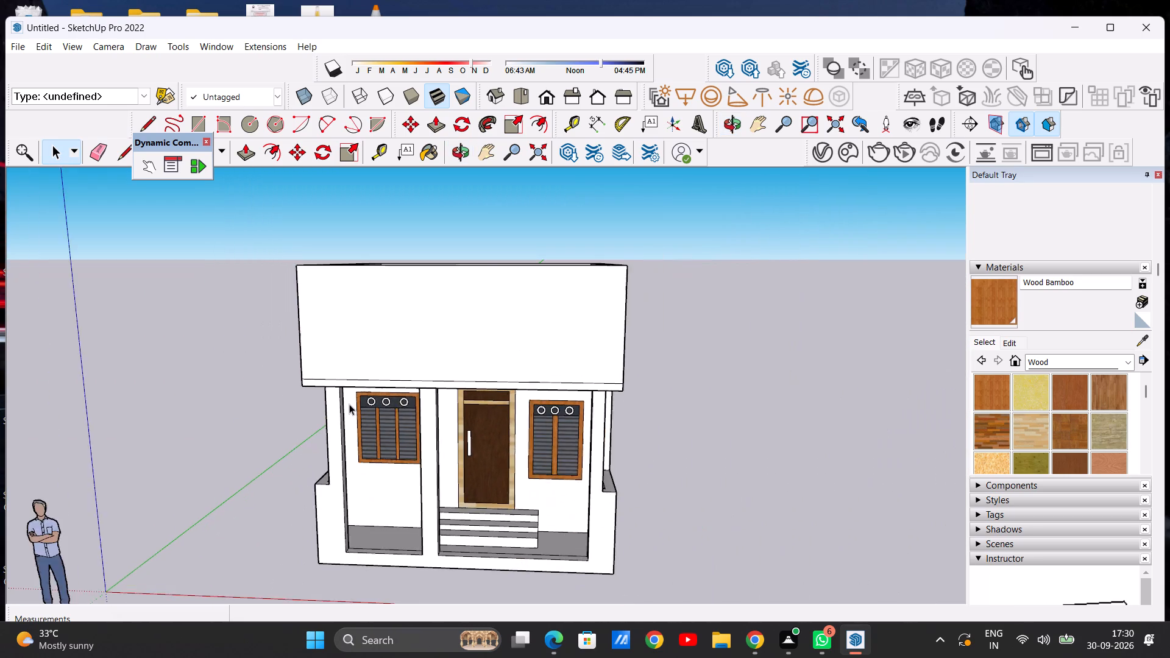
scroll(349, 404, "down", 4)
scroll(440, 348, "up", 3)
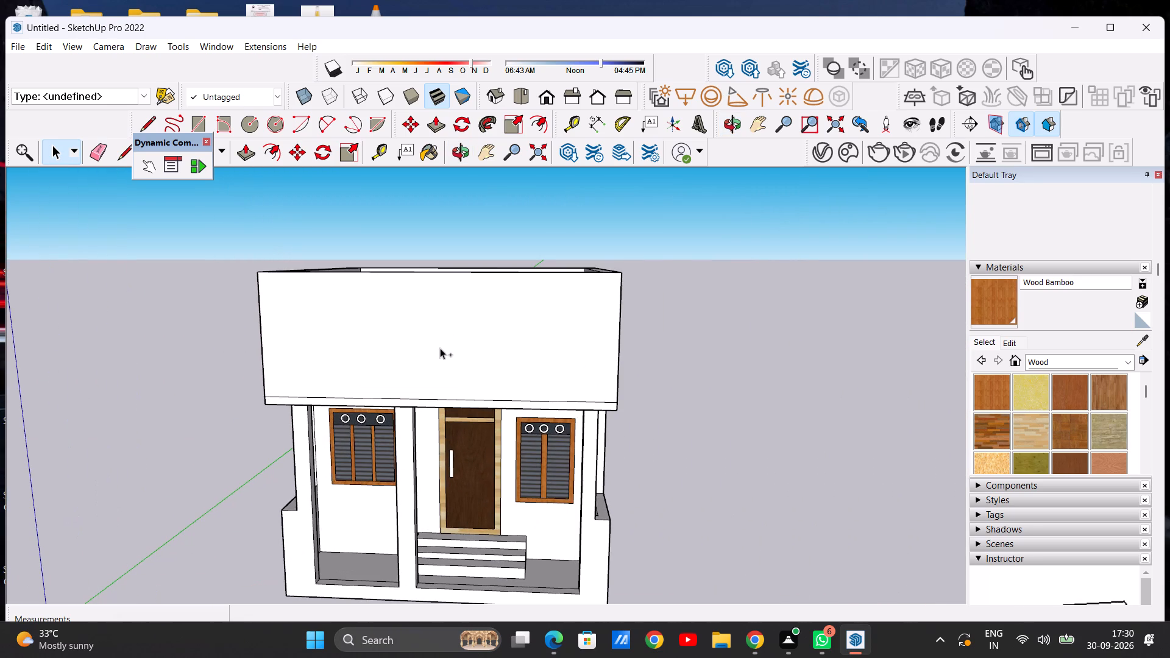
key("ctrl+z")
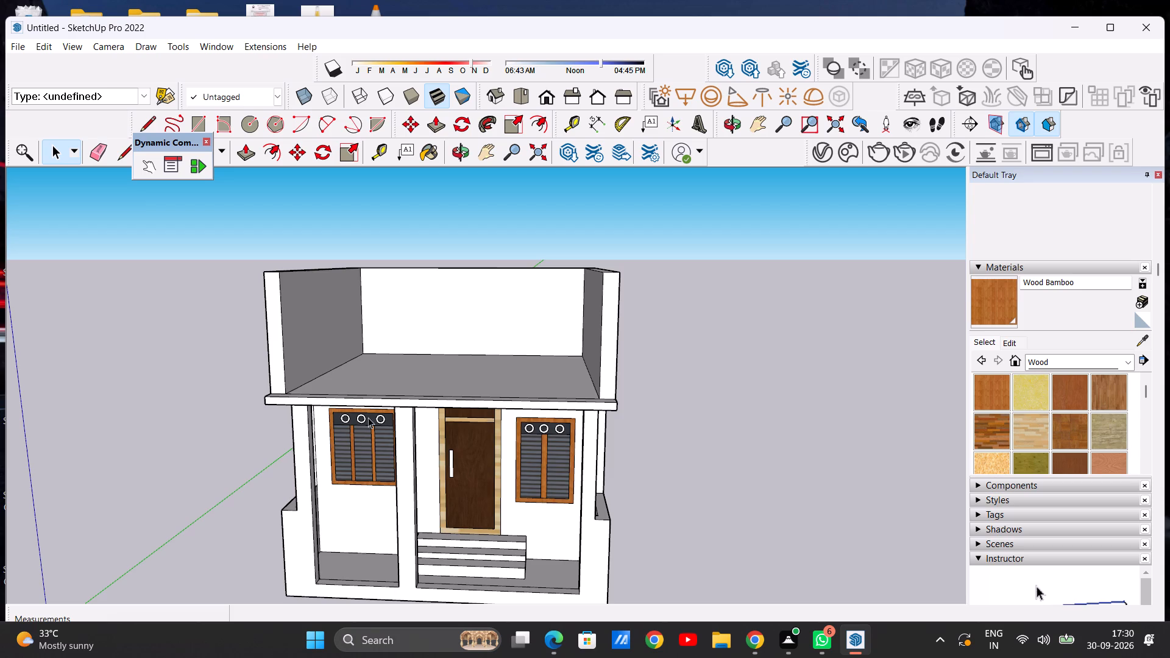
Draw a line about 15' 6" long across the roof slab between the side walls, about 9" behind their front ends.
middle_click_drag(368, 417, 383, 600)
scroll(469, 463, "up", 3)
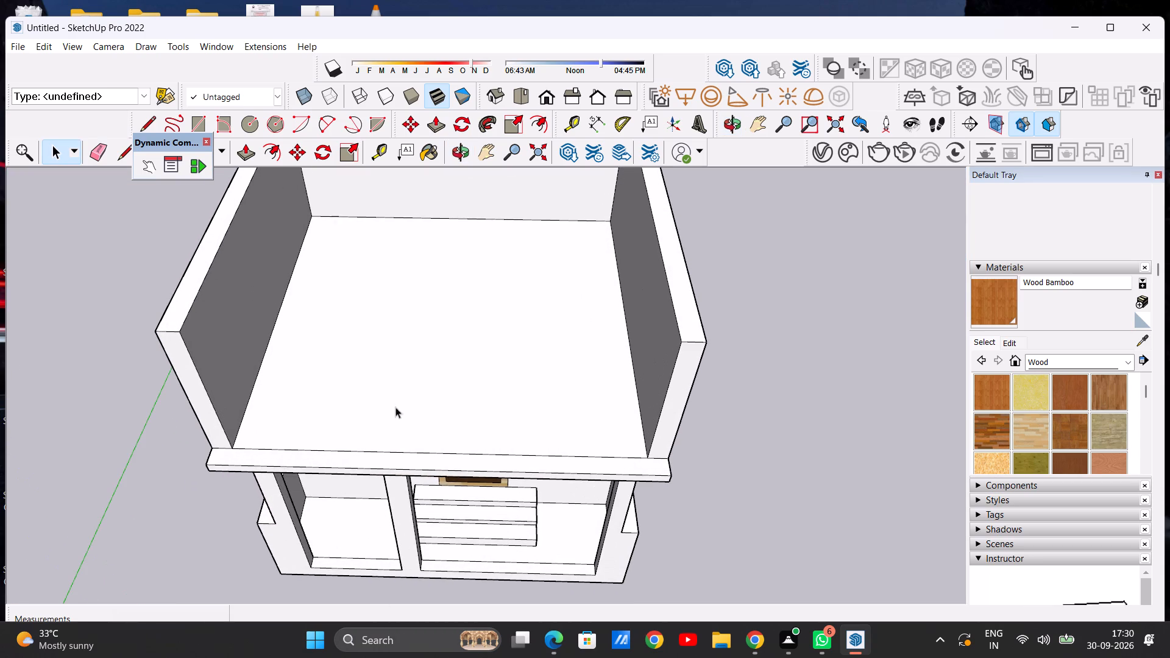
left_click(143, 118)
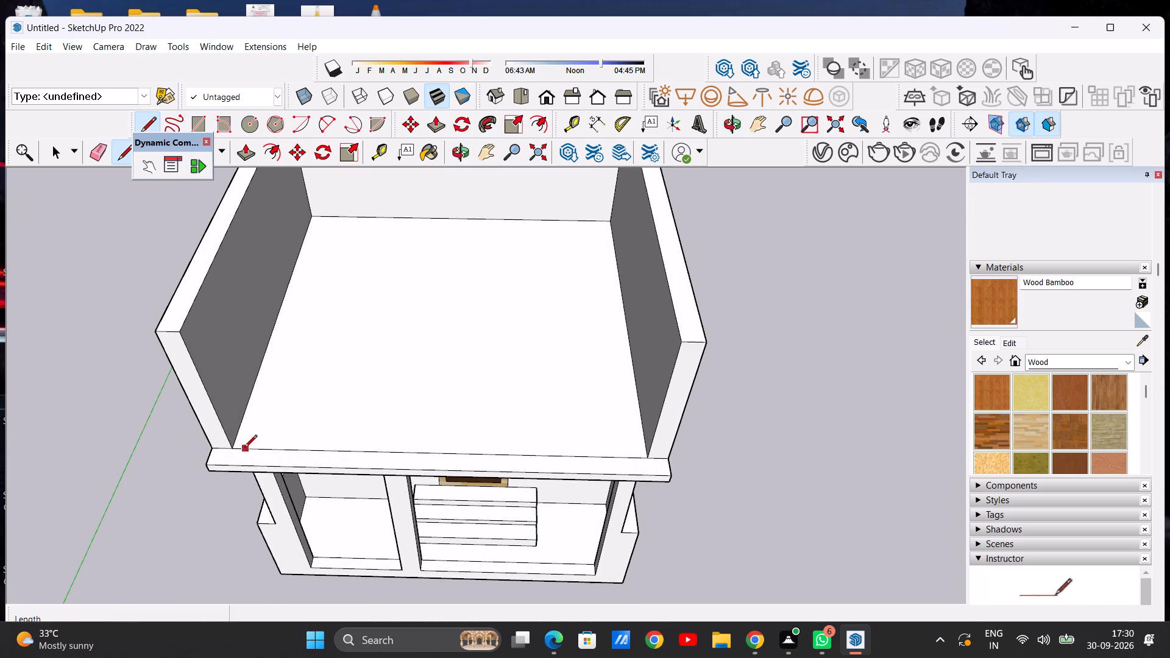
scroll(245, 441, "up", 10)
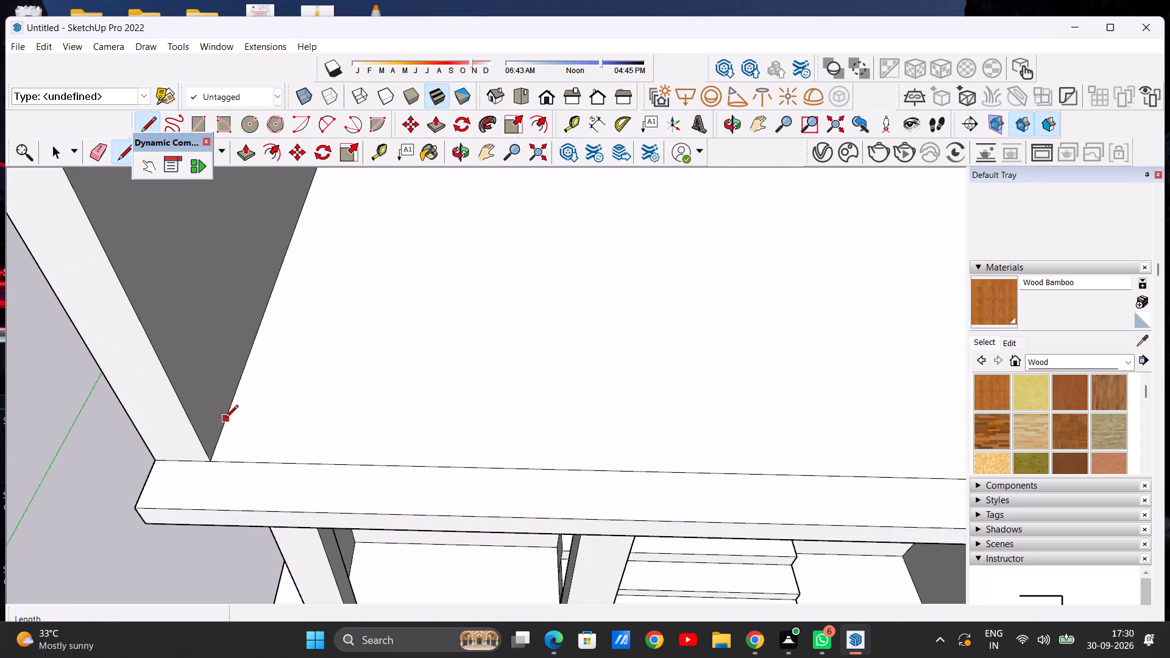
left_click(225, 419)
scroll(352, 424, "down", 10)
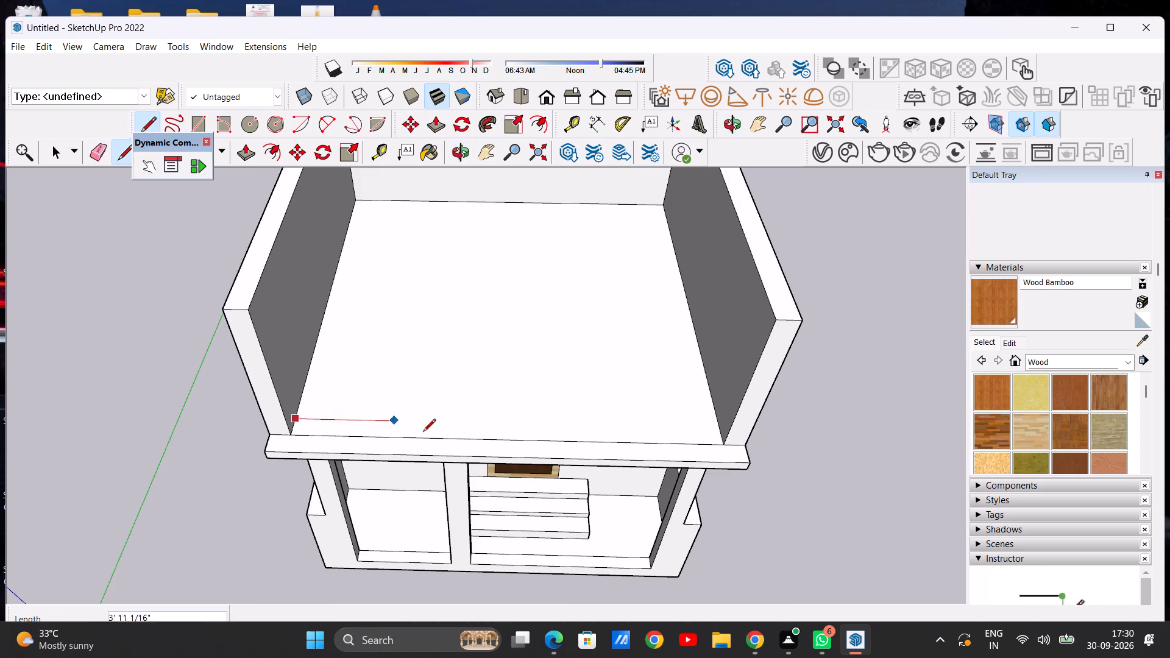
scroll(644, 409, "up", 11)
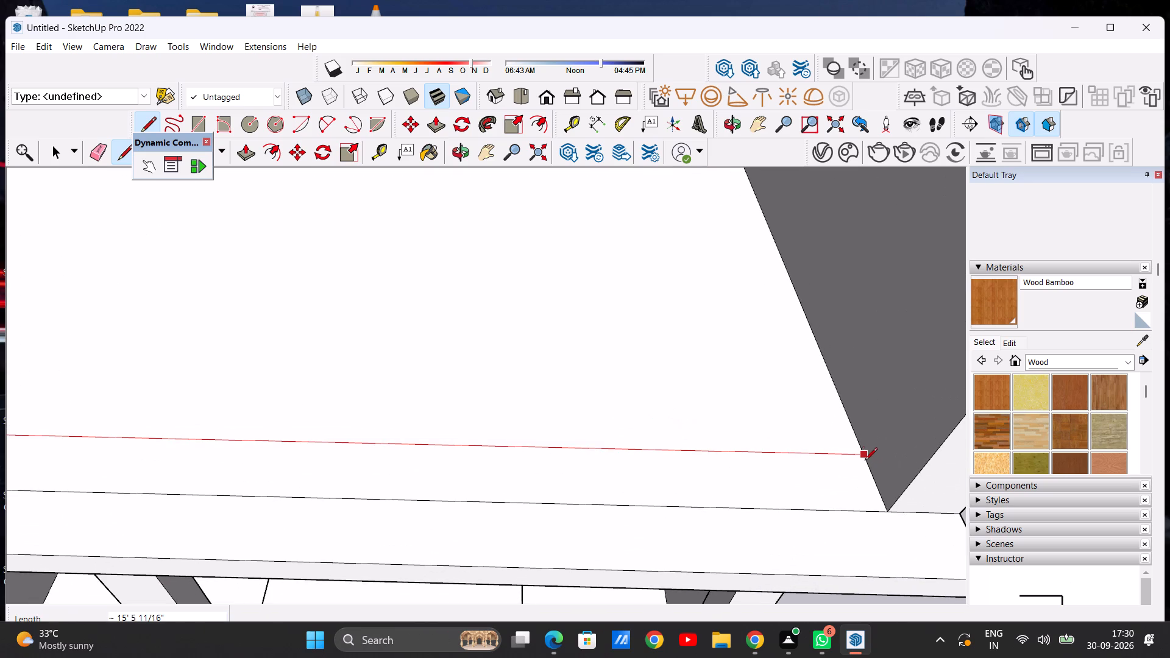
left_click(868, 461)
key("space")
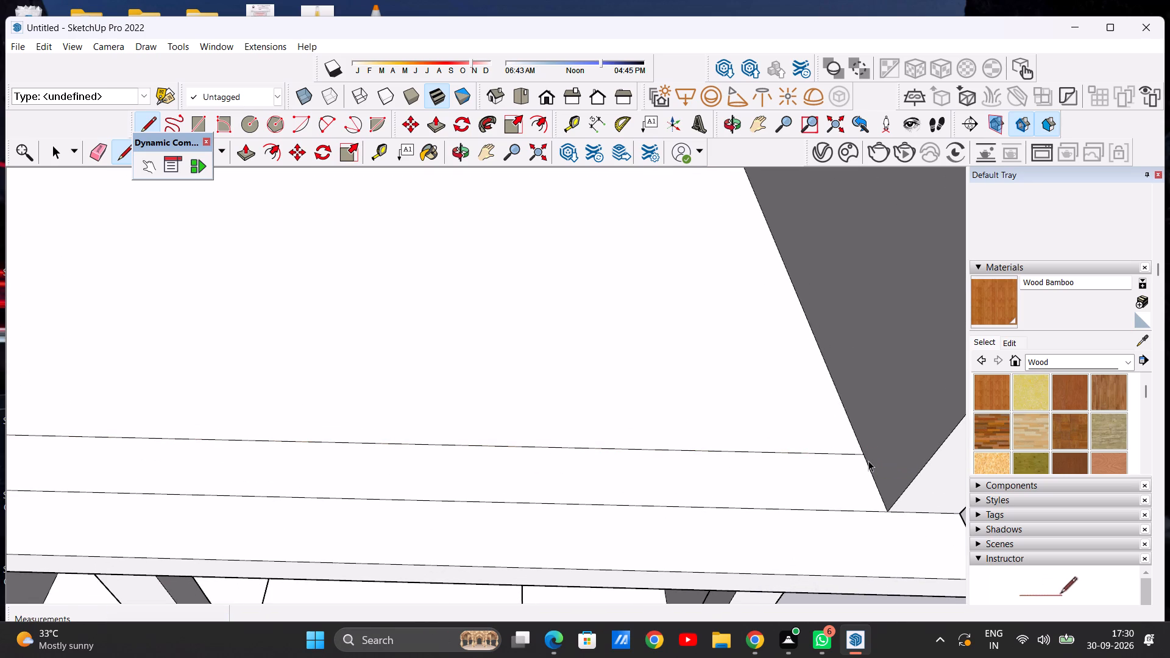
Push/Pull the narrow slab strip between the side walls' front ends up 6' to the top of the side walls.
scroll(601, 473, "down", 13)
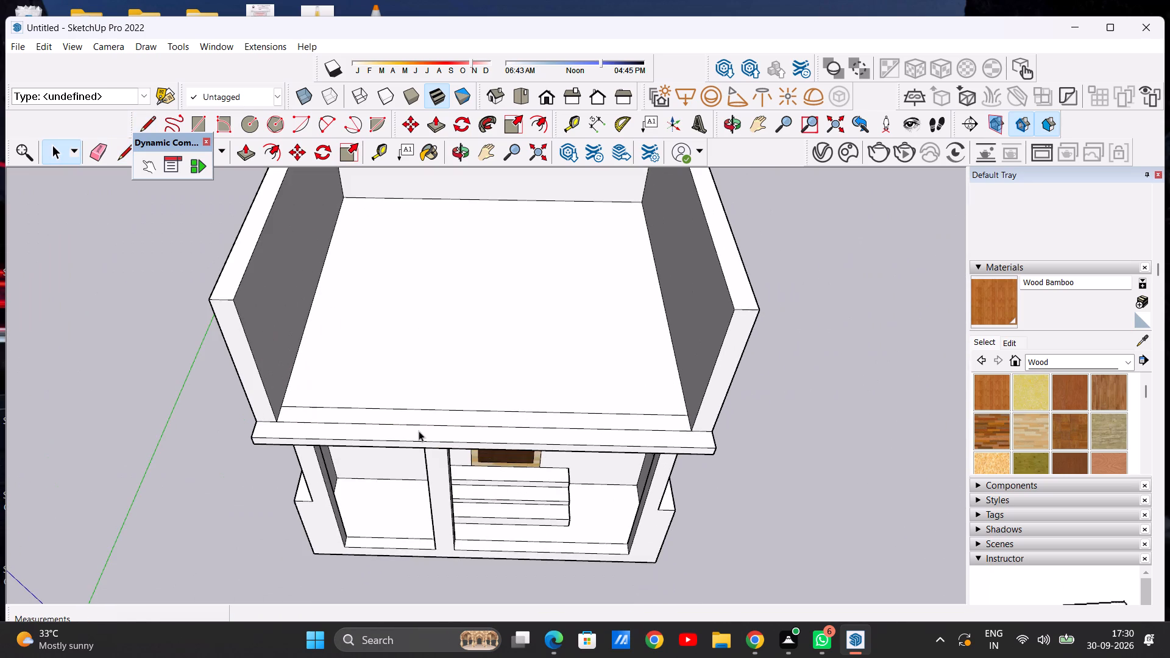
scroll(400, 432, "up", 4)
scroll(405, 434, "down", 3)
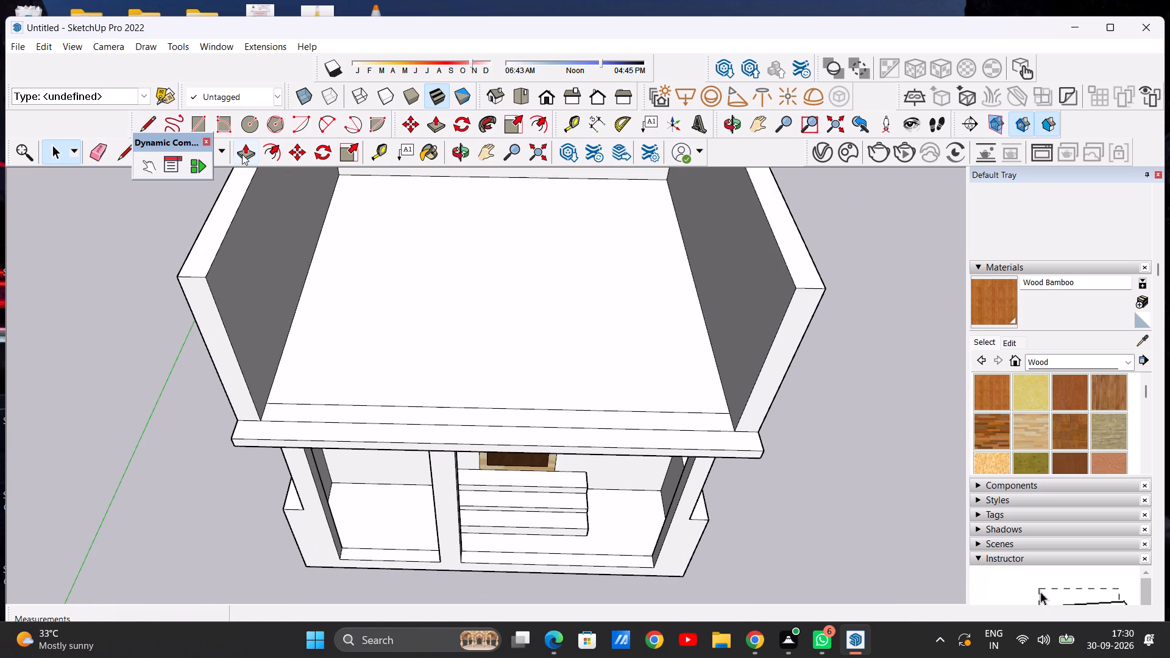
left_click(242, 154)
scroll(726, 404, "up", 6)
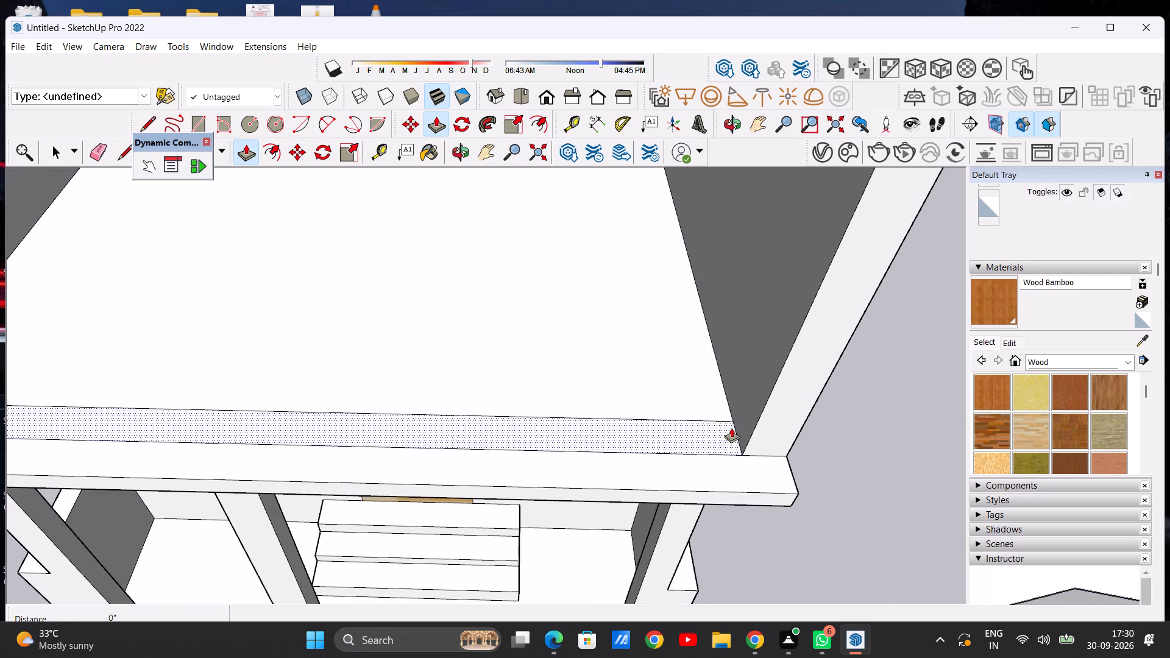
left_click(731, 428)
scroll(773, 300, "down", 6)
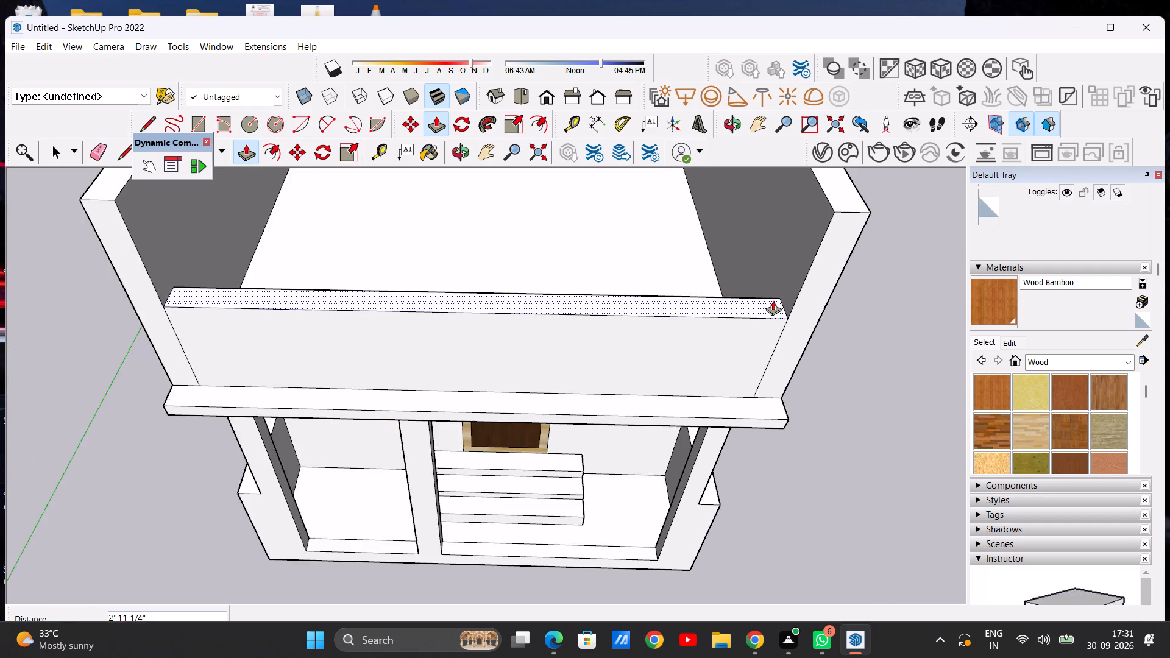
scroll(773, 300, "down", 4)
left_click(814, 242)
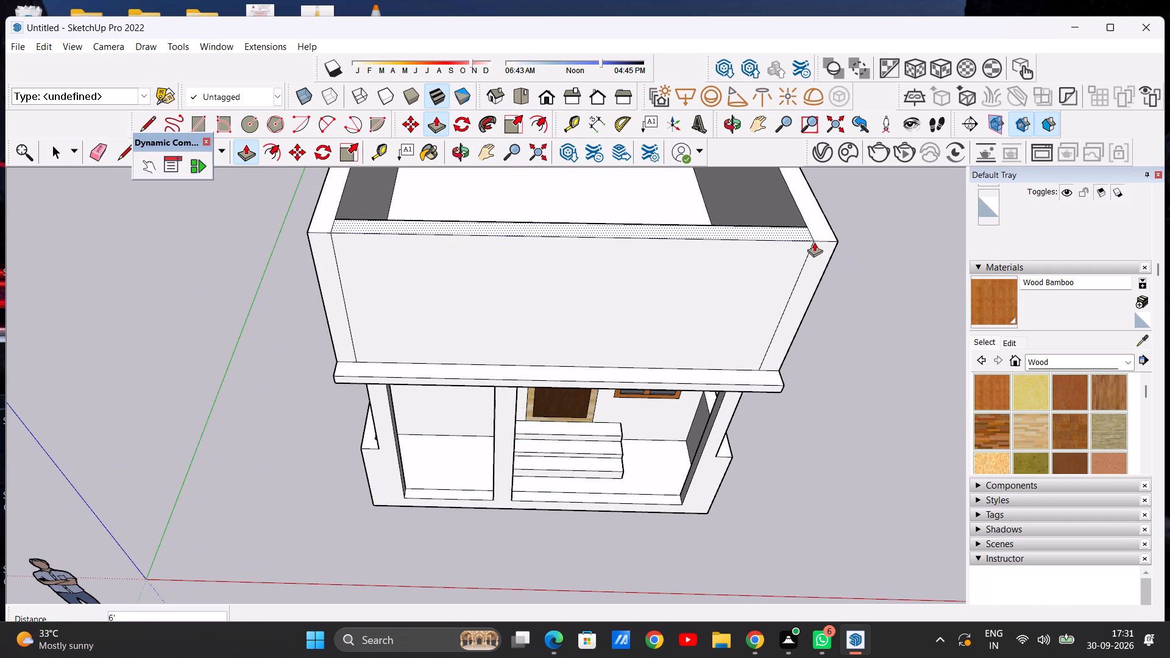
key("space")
Examine the house's front elevation from several angles, focusing on the upper front wall set back from the slab's overhanging edge.
scroll(332, 376, "down", 2)
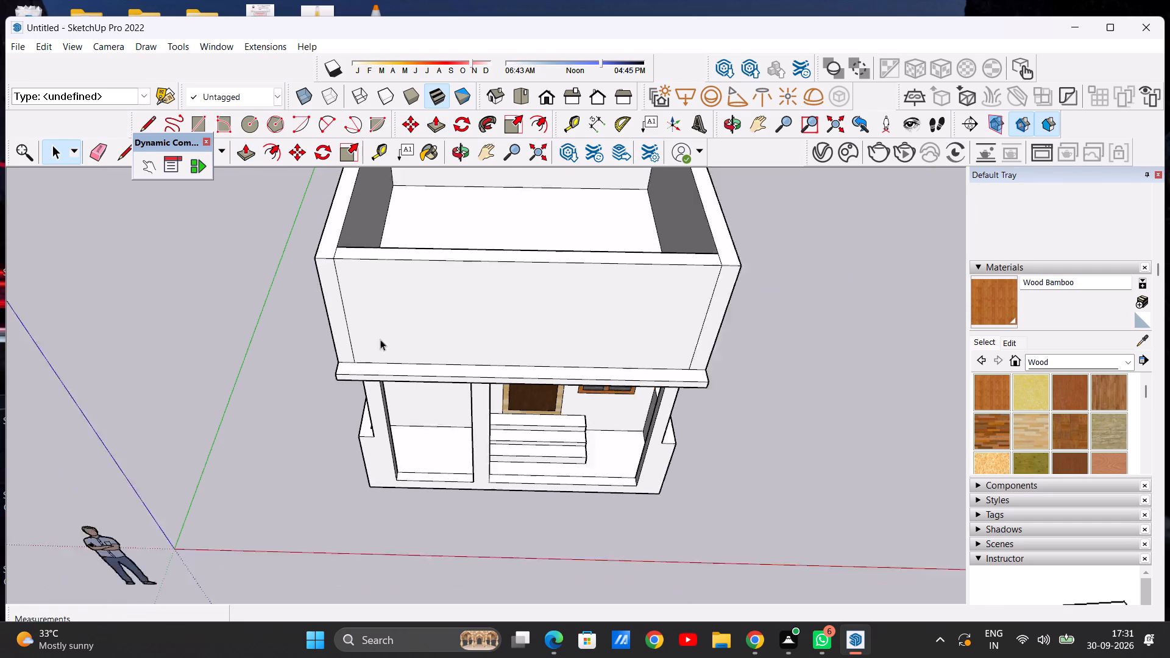
scroll(380, 339, "down", 3)
middle_click_drag(472, 462, 461, 216)
middle_click_drag(491, 356, 487, 206)
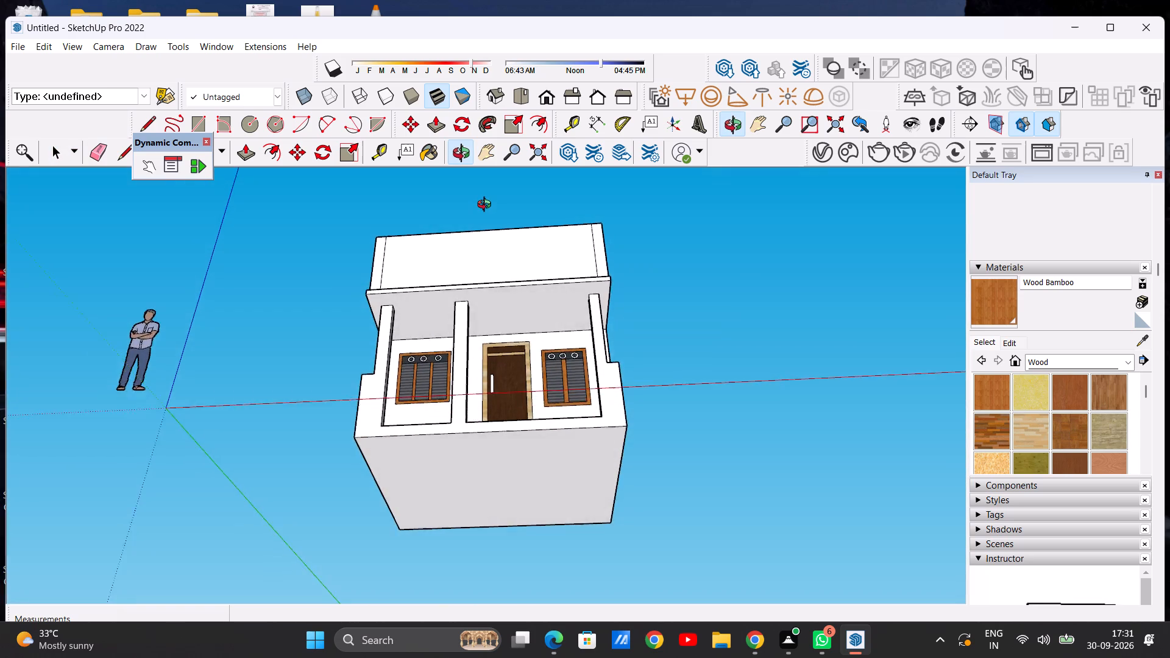
middle_click_drag(487, 206, 481, 414)
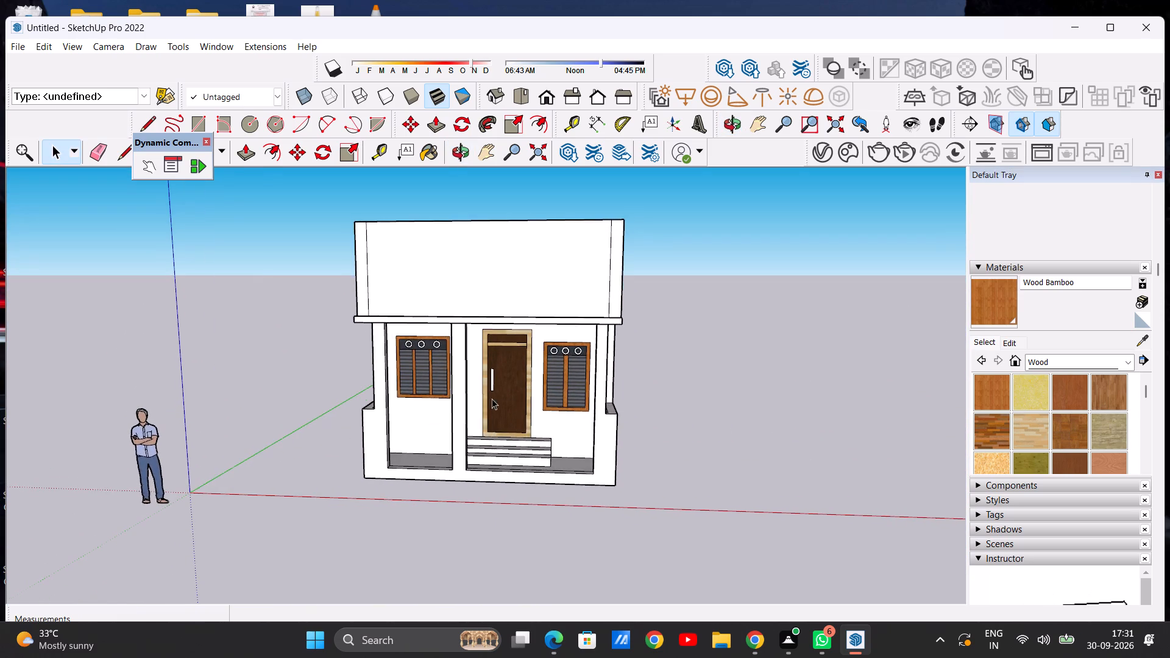
scroll(492, 398, "down", 5)
scroll(486, 292, "up", 6)
scroll(433, 331, "up", 1)
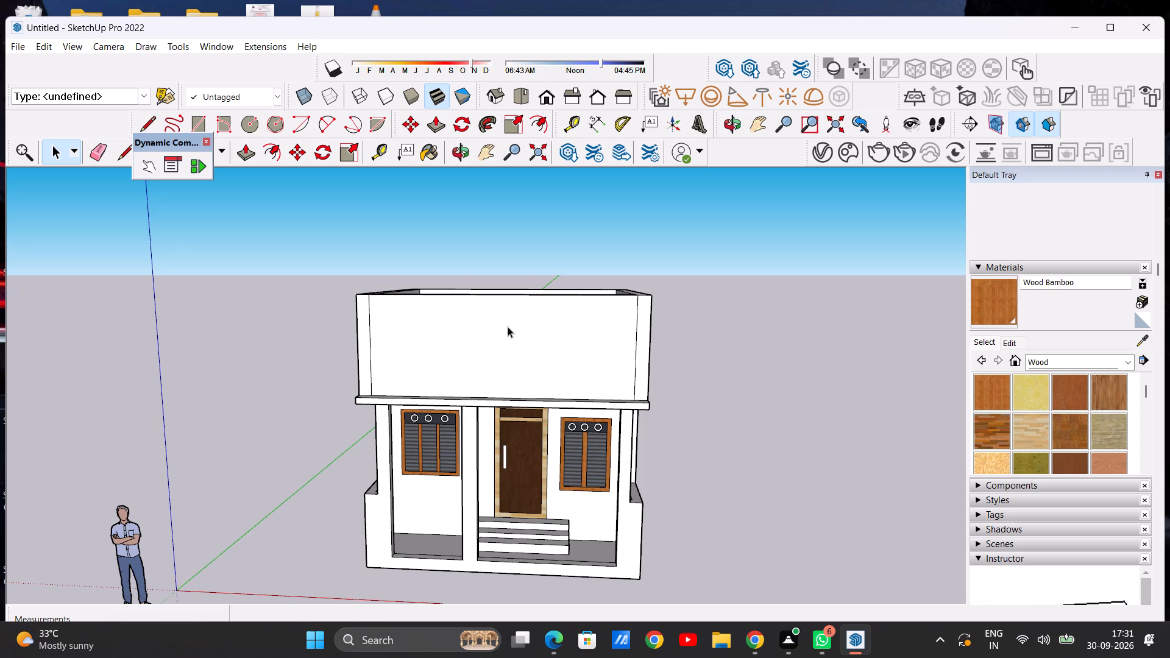
scroll(508, 327, "down", 2)
scroll(439, 329, "up", 5)
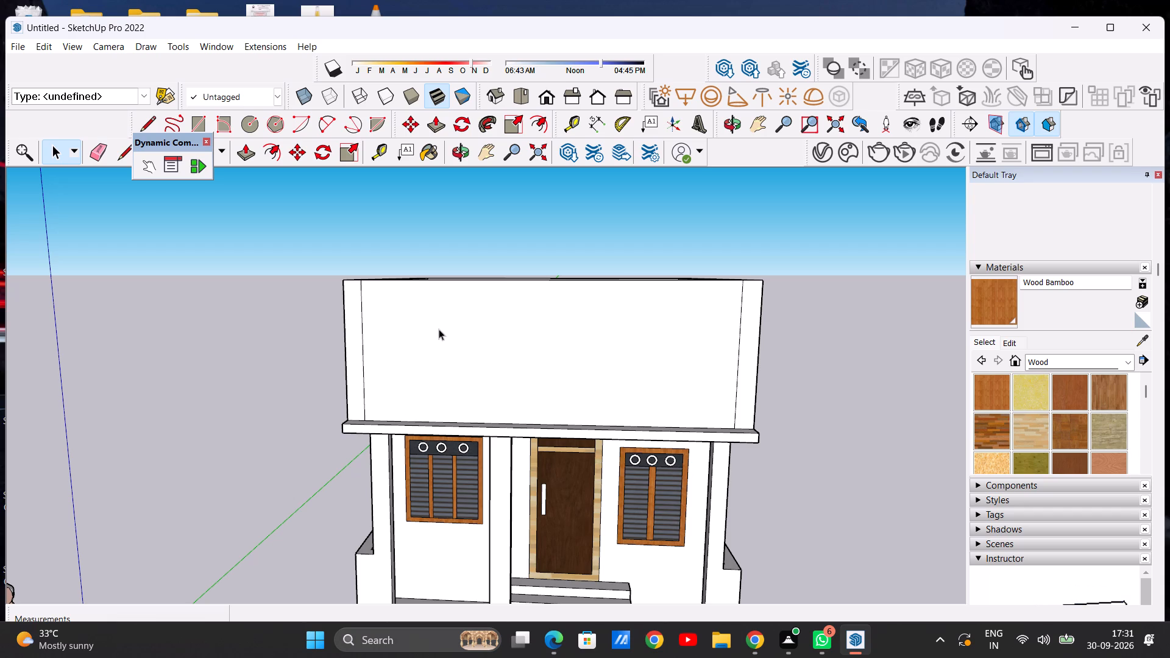
scroll(439, 329, "down", 3)
middle_click_drag(418, 331, 472, 335)
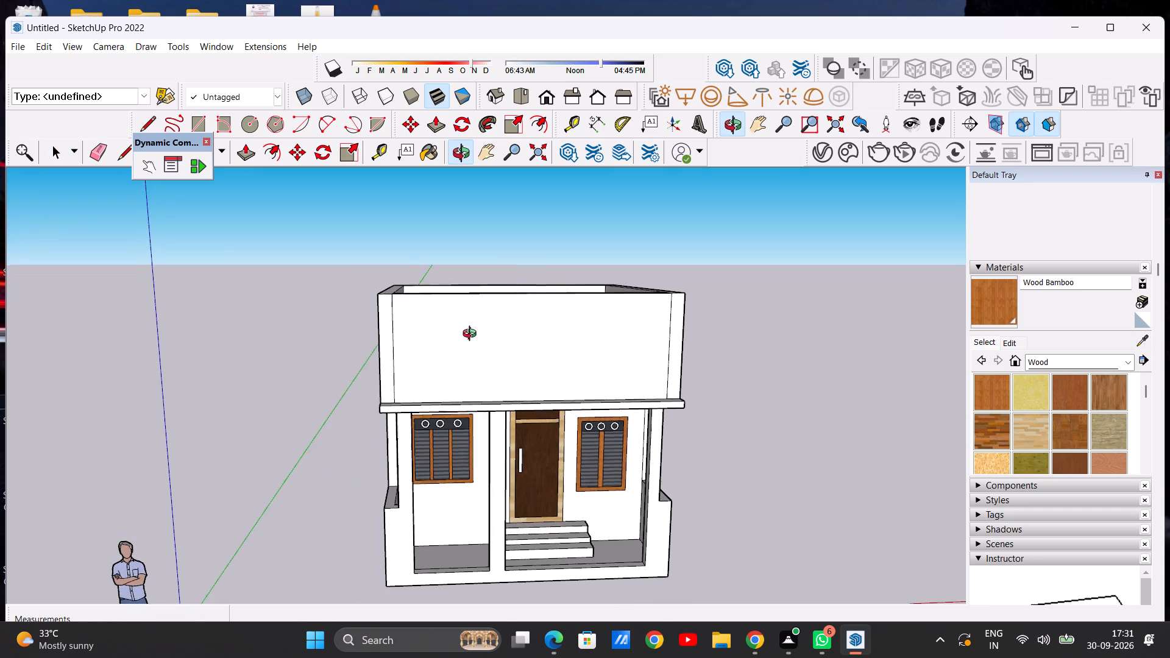
middle_click_drag(472, 335, 435, 378)
scroll(537, 363, "up", 2)
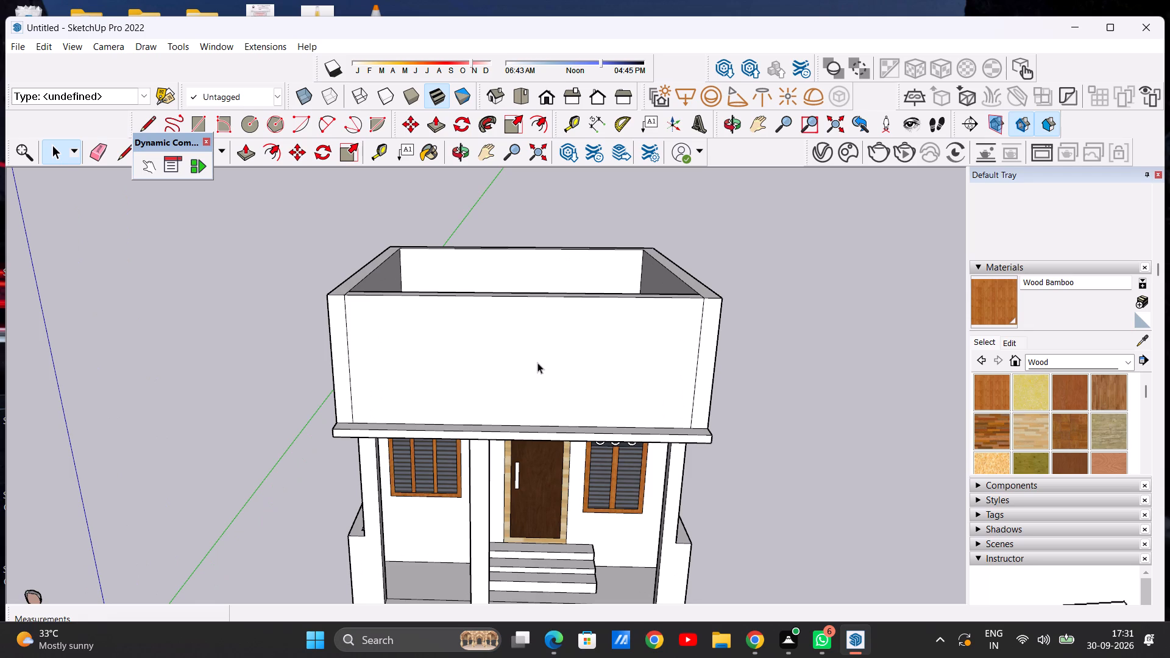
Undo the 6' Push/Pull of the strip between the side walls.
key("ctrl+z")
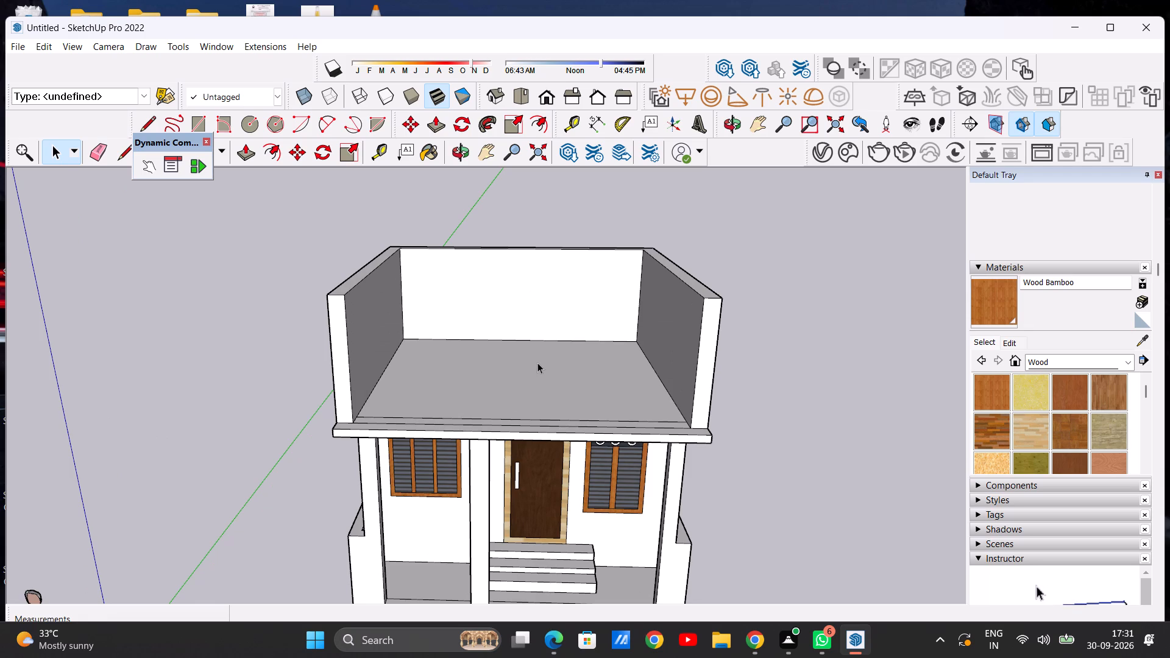
Draw two short lines about 9" long across the front slab strip, one near each side wall, to mark off its end sections.
scroll(531, 437, "down", 1)
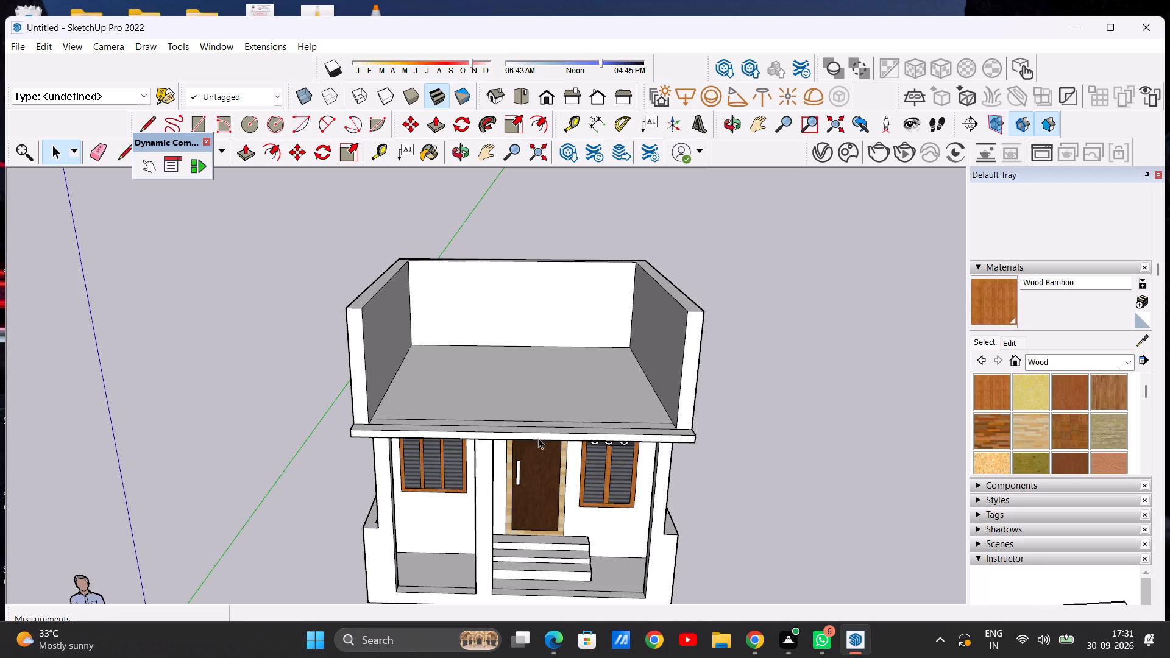
middle_click_drag(538, 438, 537, 564)
scroll(475, 443, "up", 3)
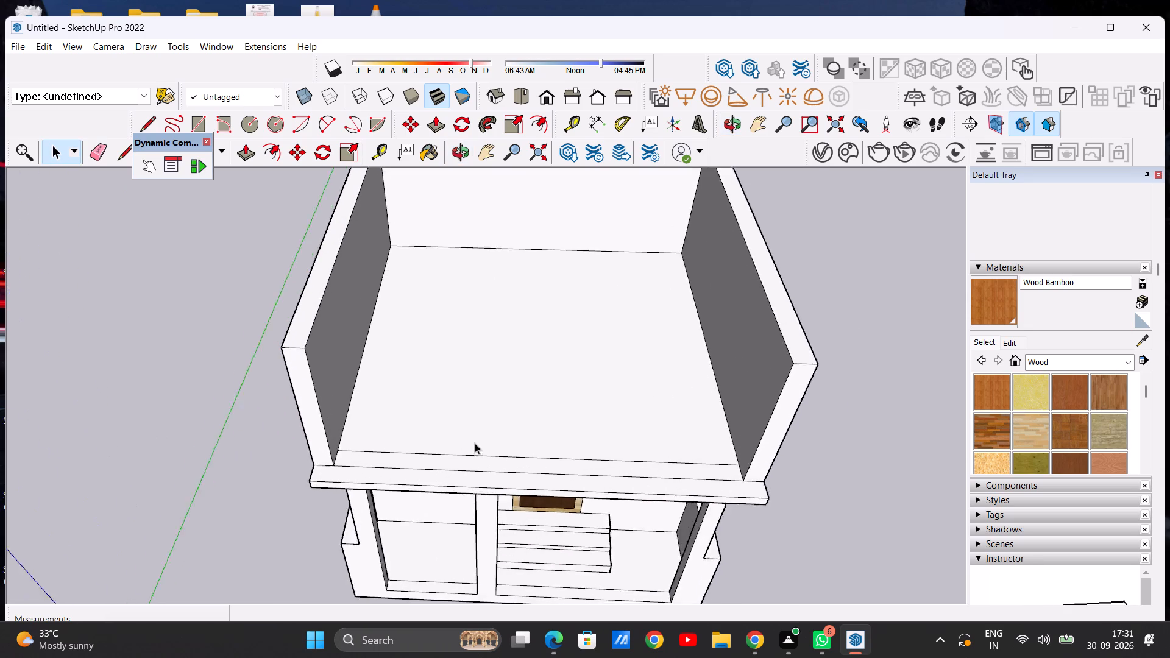
scroll(475, 443, "up", 3)
scroll(429, 464, "up", 2)
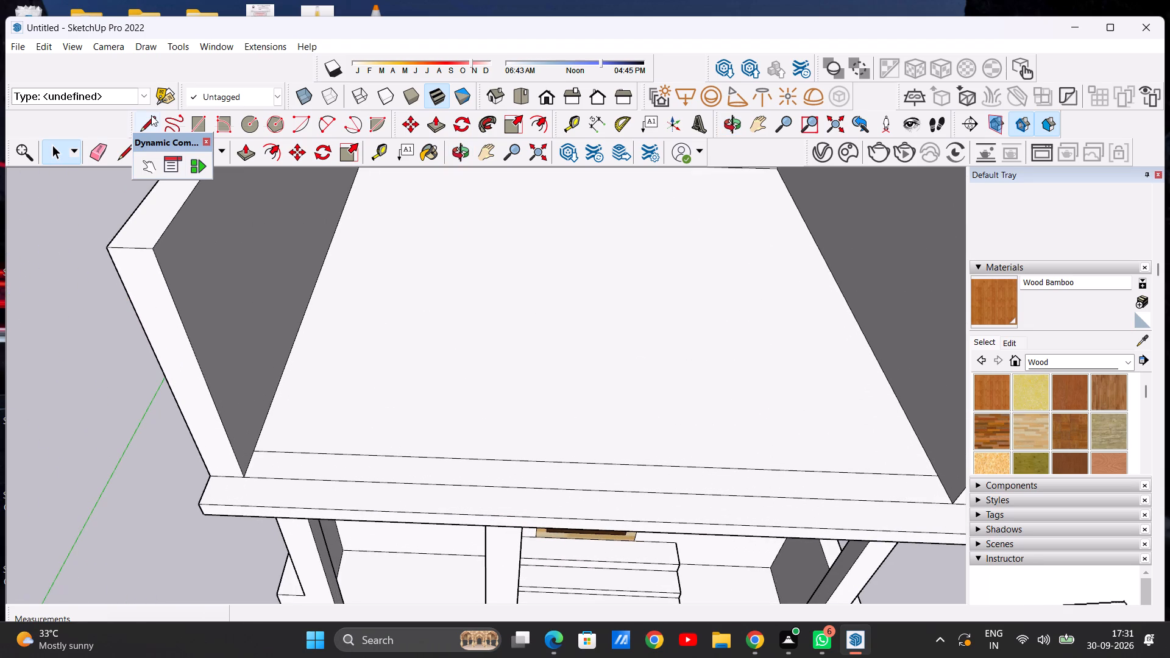
left_click(151, 115)
scroll(355, 438, "down", 7)
middle_click_drag(347, 472, 378, 497)
middle_click_drag(374, 501, 356, 511)
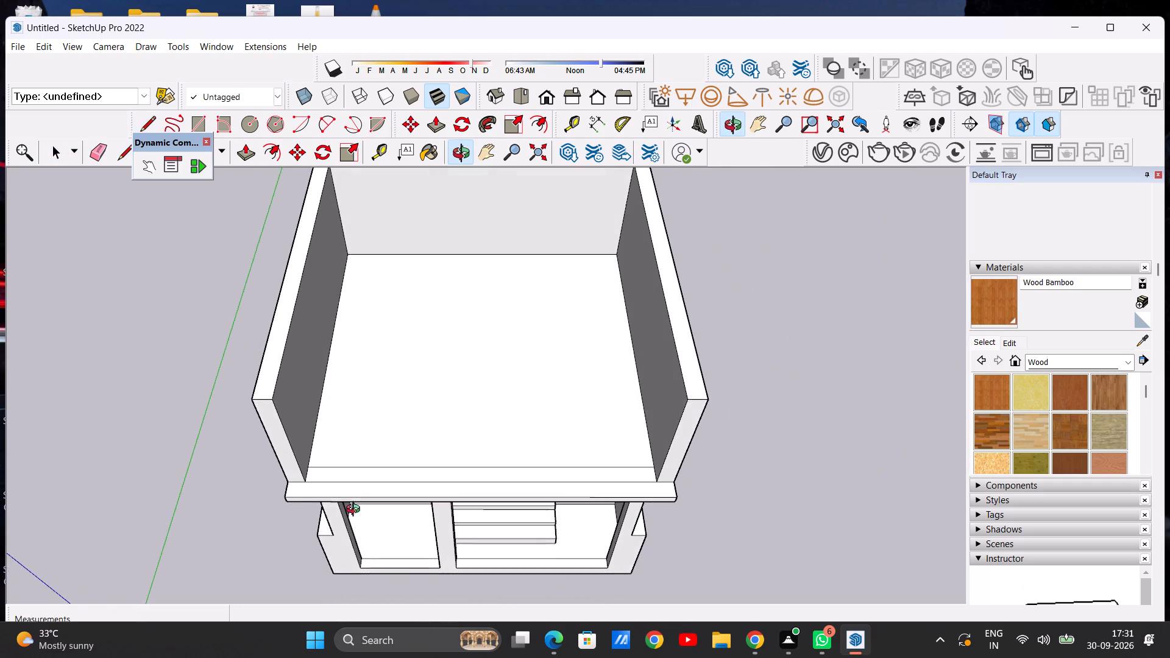
middle_click_drag(356, 511, 358, 515)
scroll(389, 474, "up", 3)
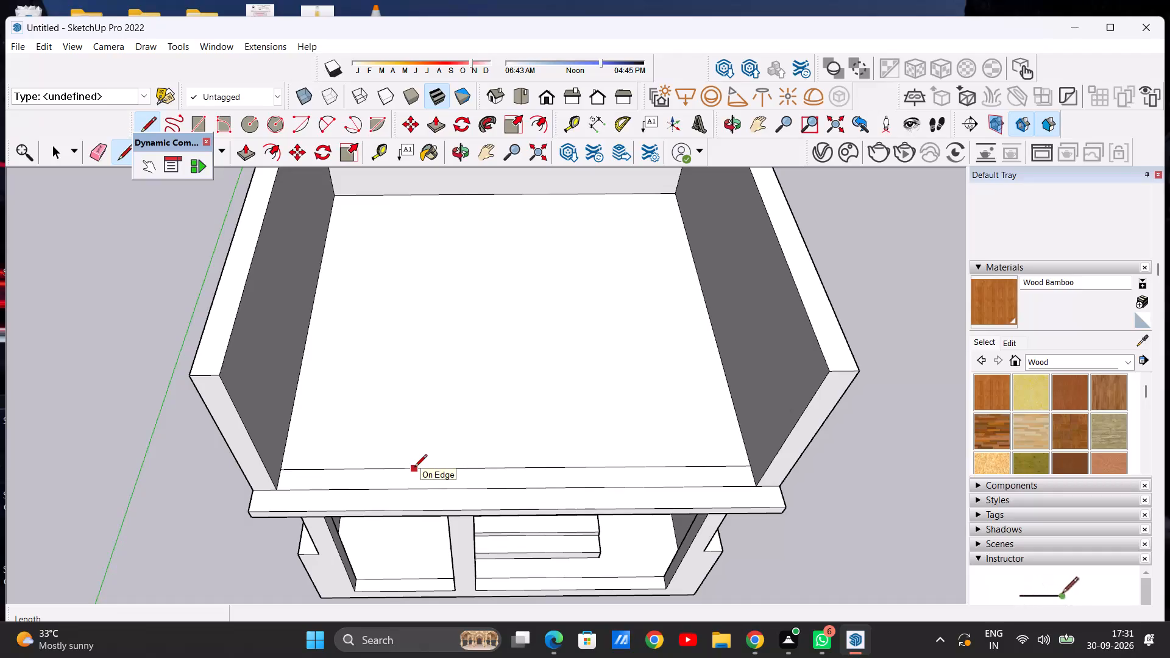
left_click(353, 469)
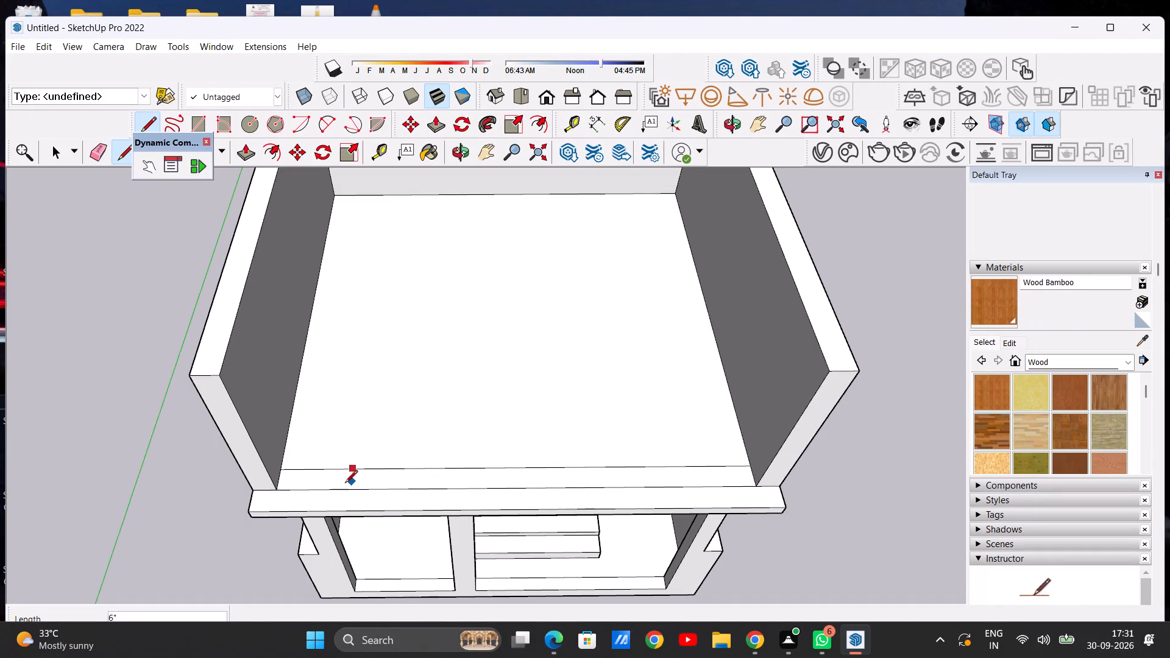
left_click(350, 491)
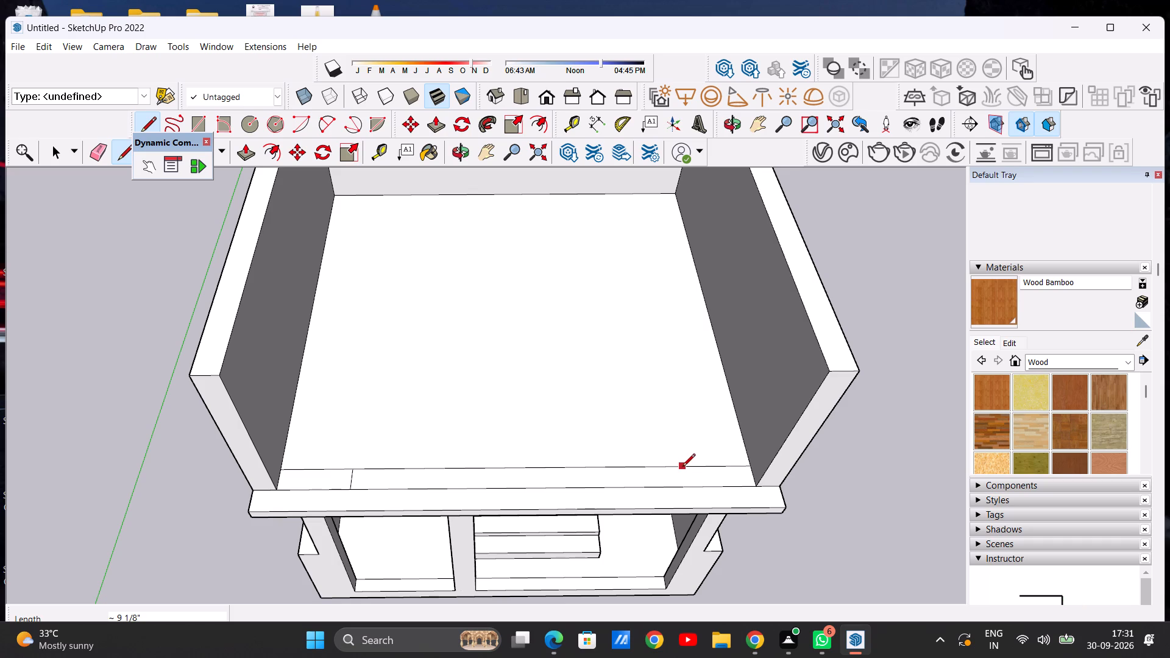
left_click(682, 467)
left_click(685, 487)
key("space")
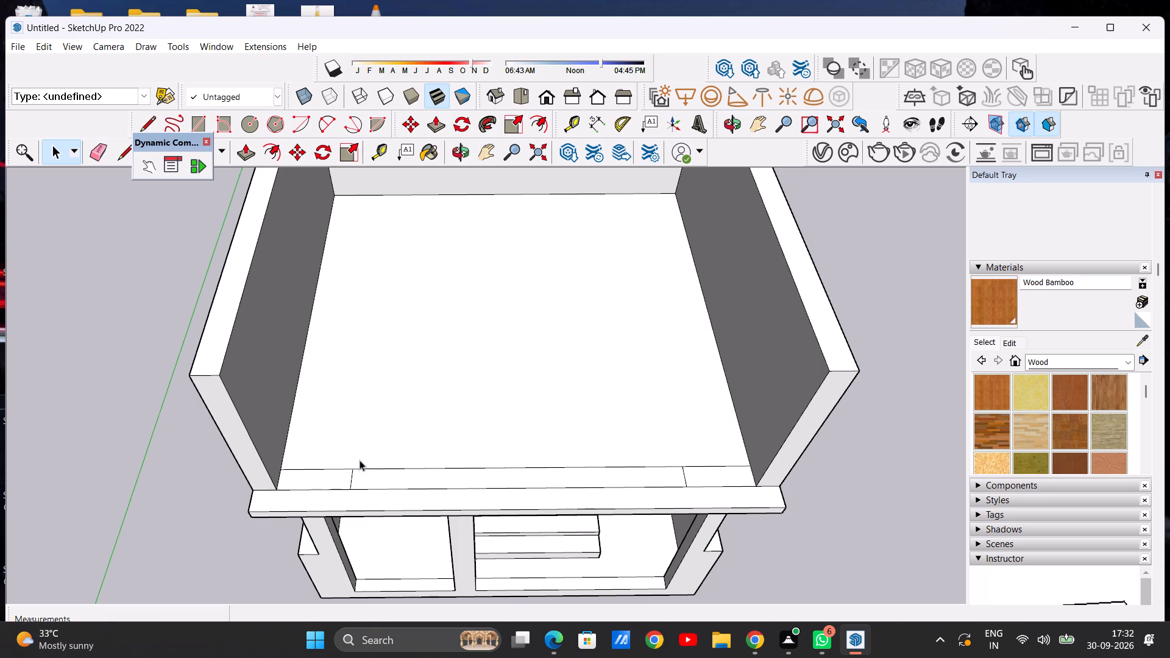
Push/Pull the left end section of the front slab strip up 6' to the top of the adjoining side wall.
middle_click_drag(391, 476, 378, 426)
scroll(378, 426, "down", 4)
scroll(307, 421, "up", 3)
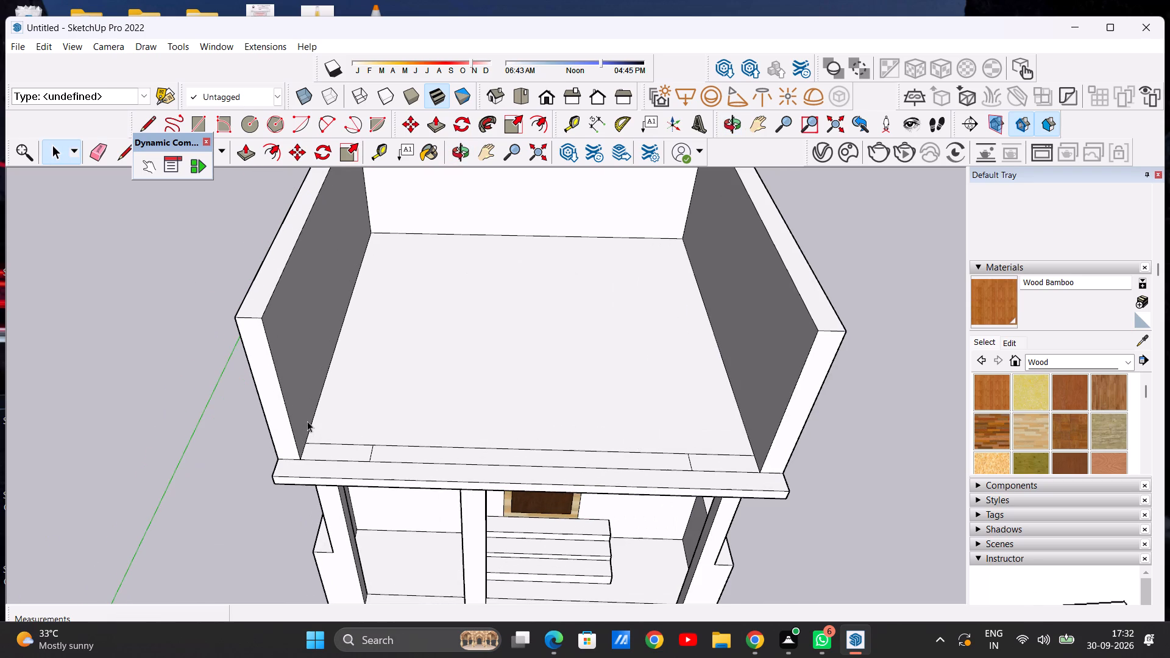
left_click(244, 150)
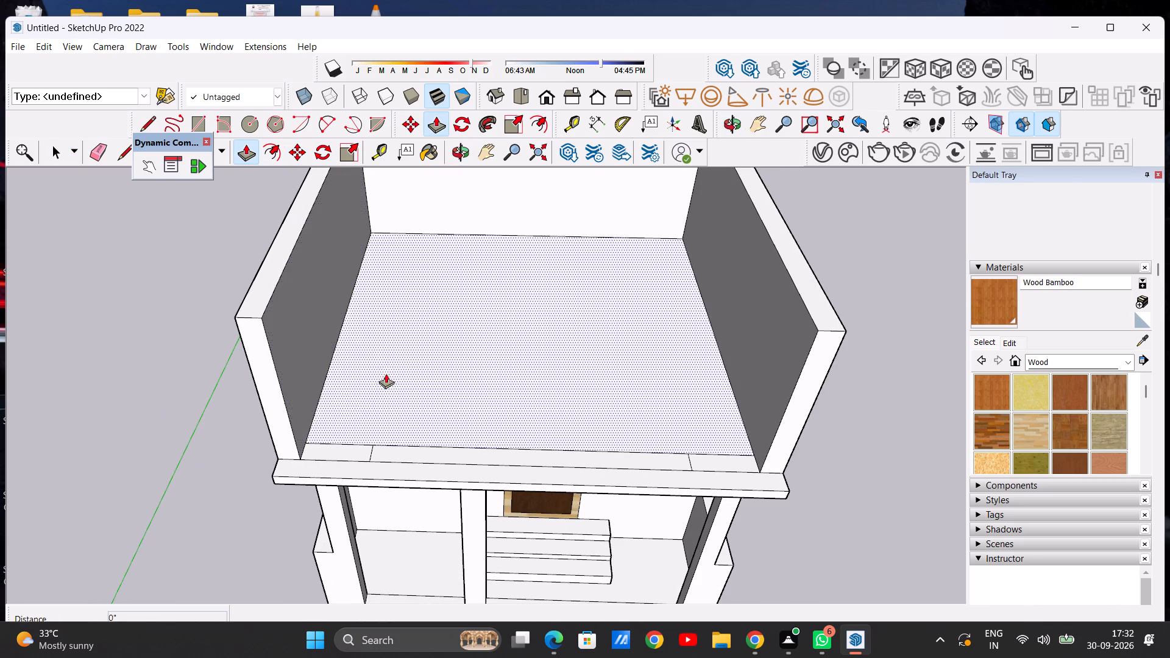
scroll(341, 440, "up", 5)
left_click(339, 450)
scroll(339, 328, "down", 3)
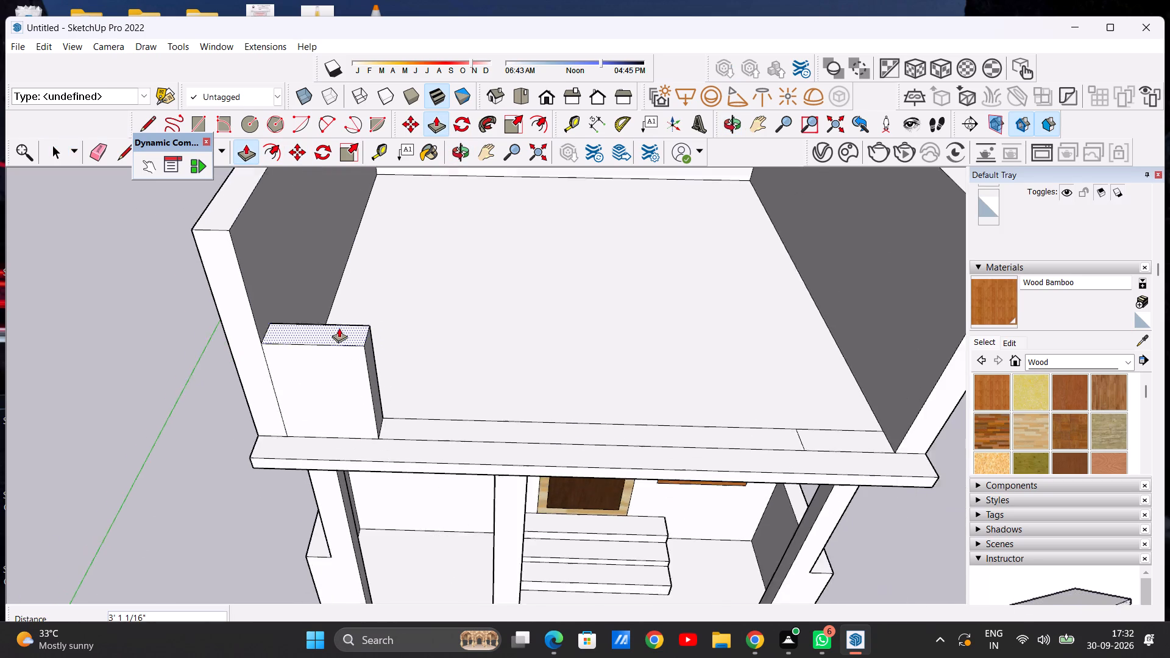
scroll(339, 328, "down", 2)
left_click(251, 244)
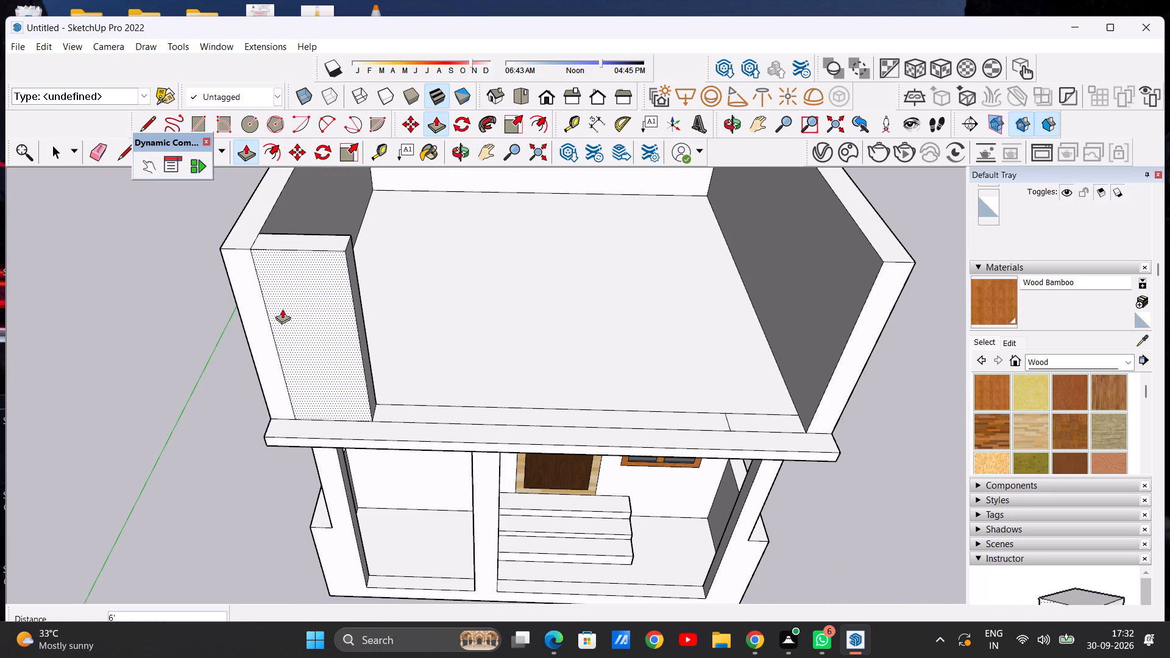
Examine the raised left front wall section and the remaining open front of the upper floor from several angles.
scroll(286, 324, "down", 5)
scroll(315, 271, "up", 3)
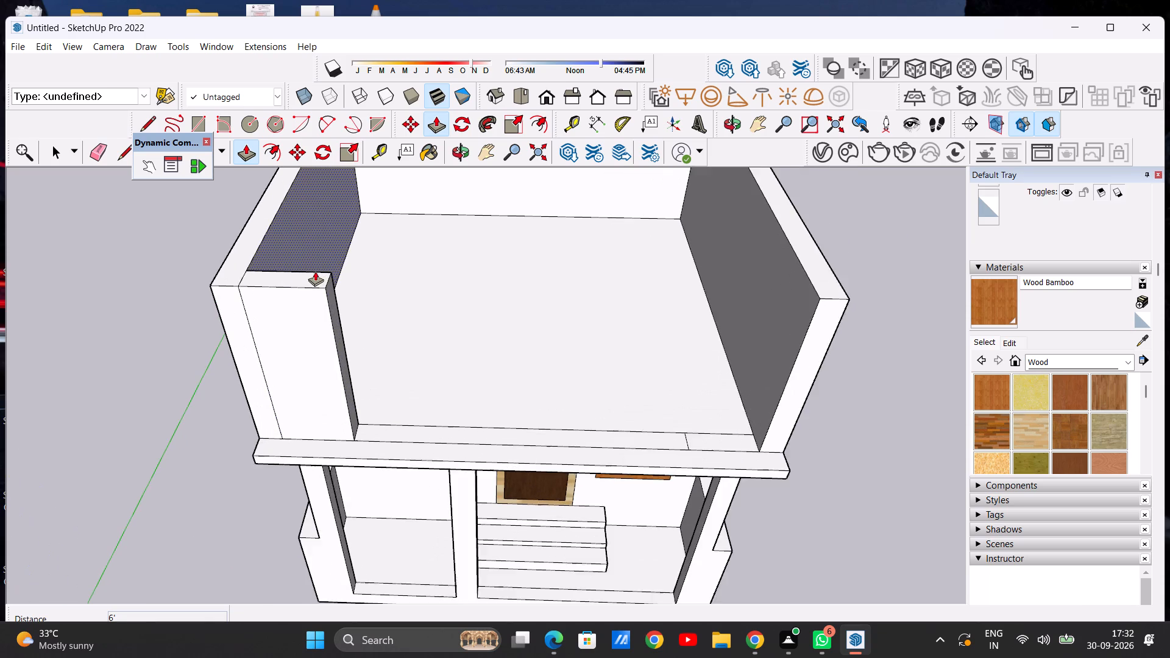
scroll(315, 271, "up", 2)
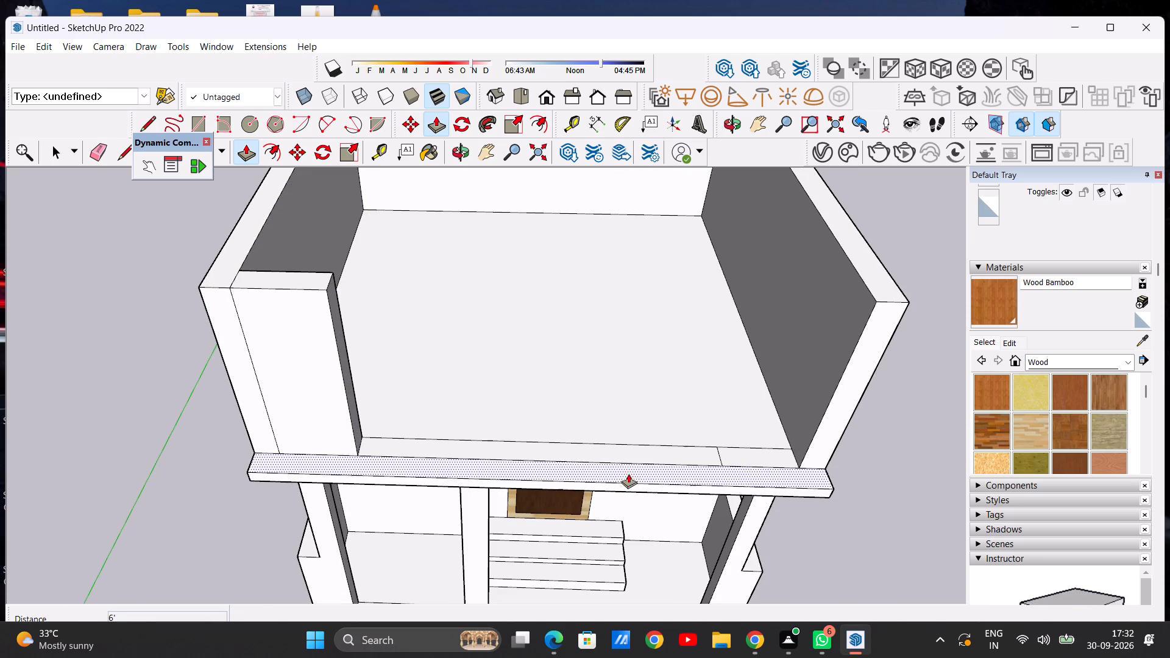
key("space")
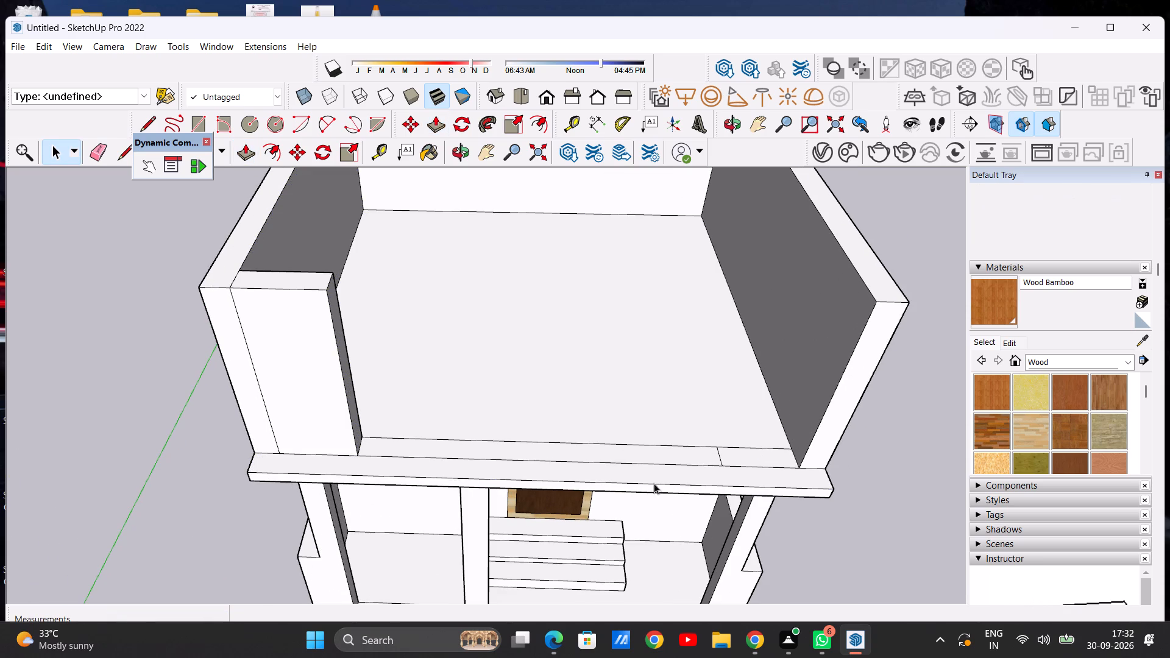
scroll(522, 552, "down", 5)
middle_click_drag(479, 536, 514, 391)
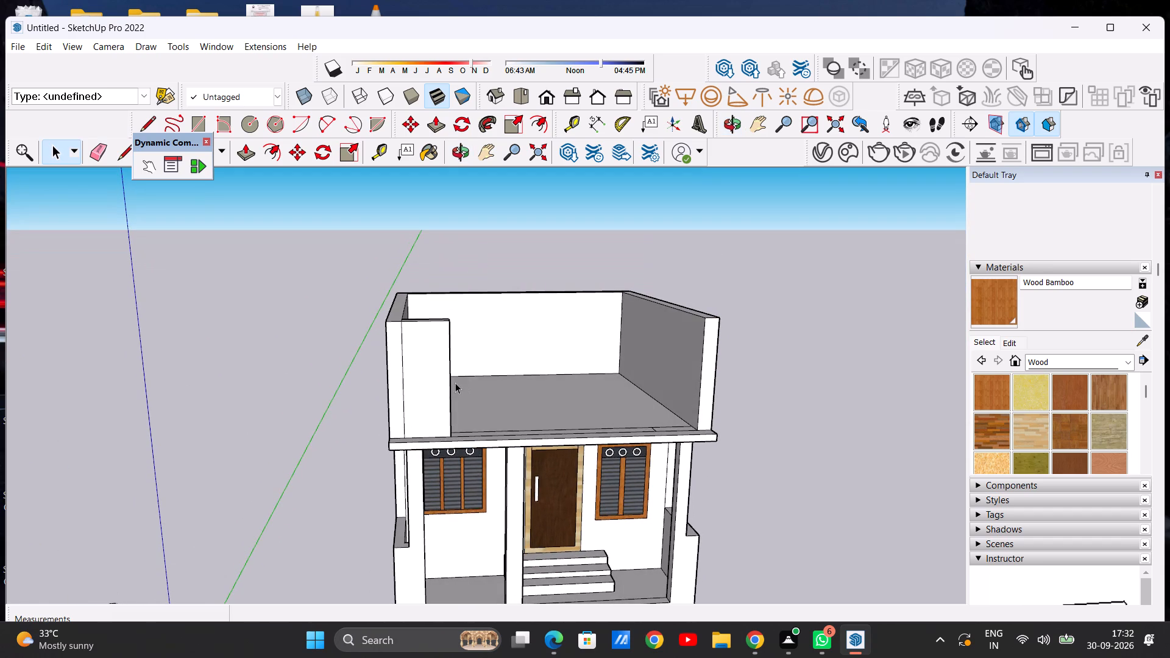
scroll(462, 338, "up", 8)
scroll(361, 342, "down", 9)
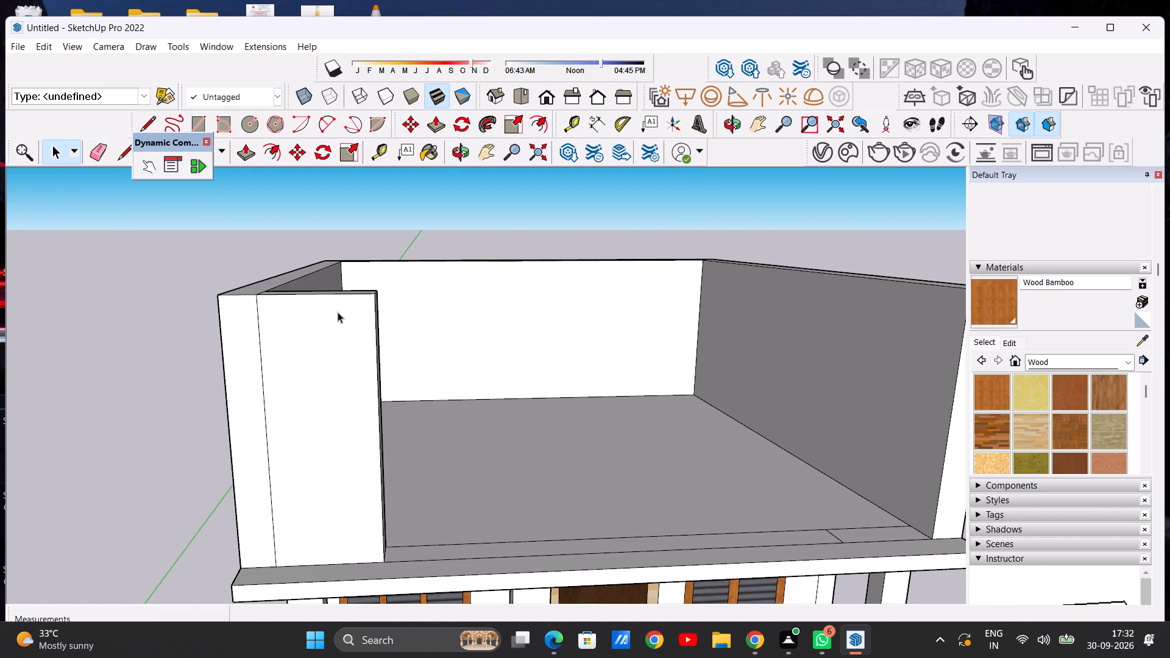
scroll(325, 341, "down", 7)
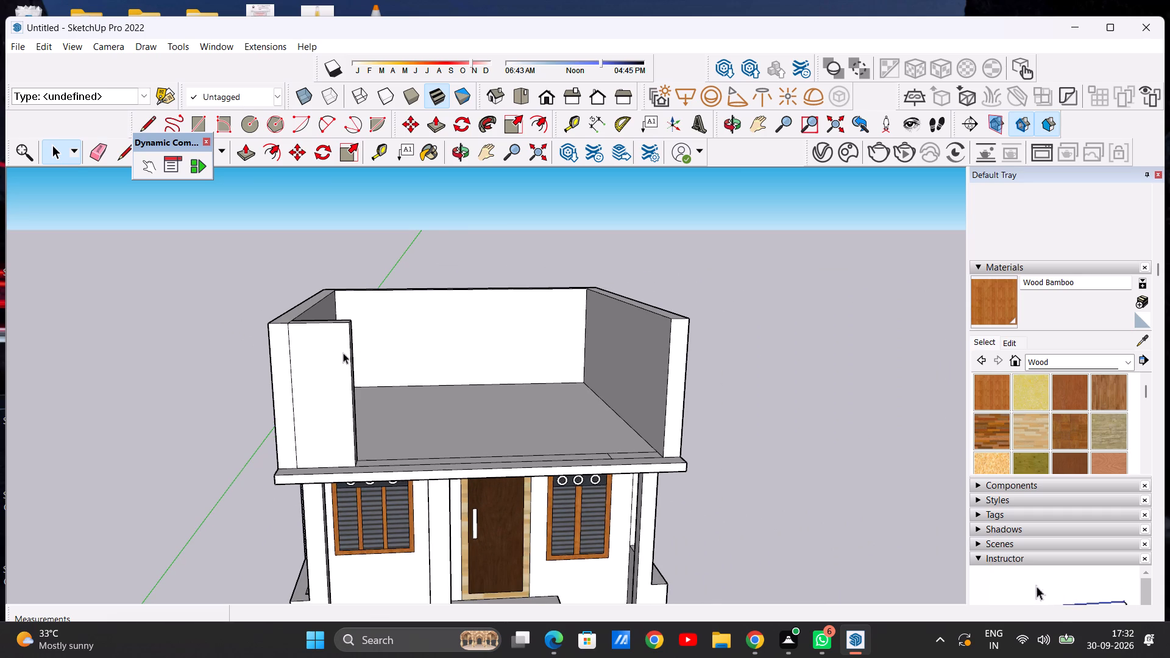
scroll(343, 353, "down", 6)
middle_click_drag(539, 389, 529, 481)
middle_click(529, 481)
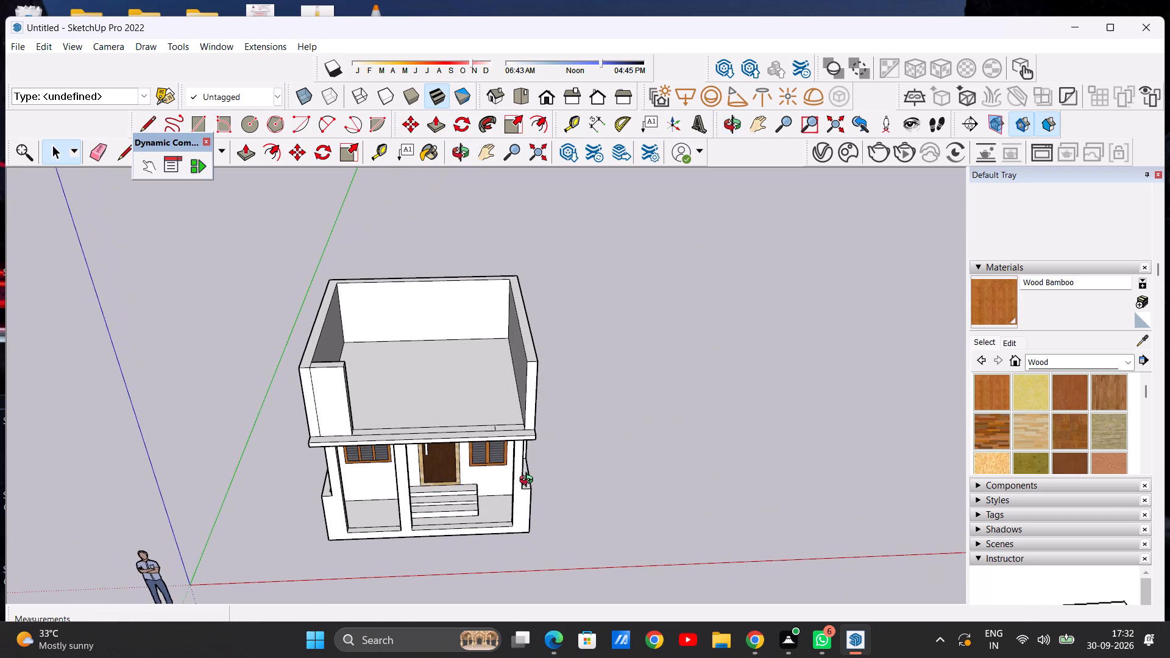
Push/Pull the right end section of the front slab strip up 6' to the top of the adjoining side wall.
scroll(526, 428, "up", 12)
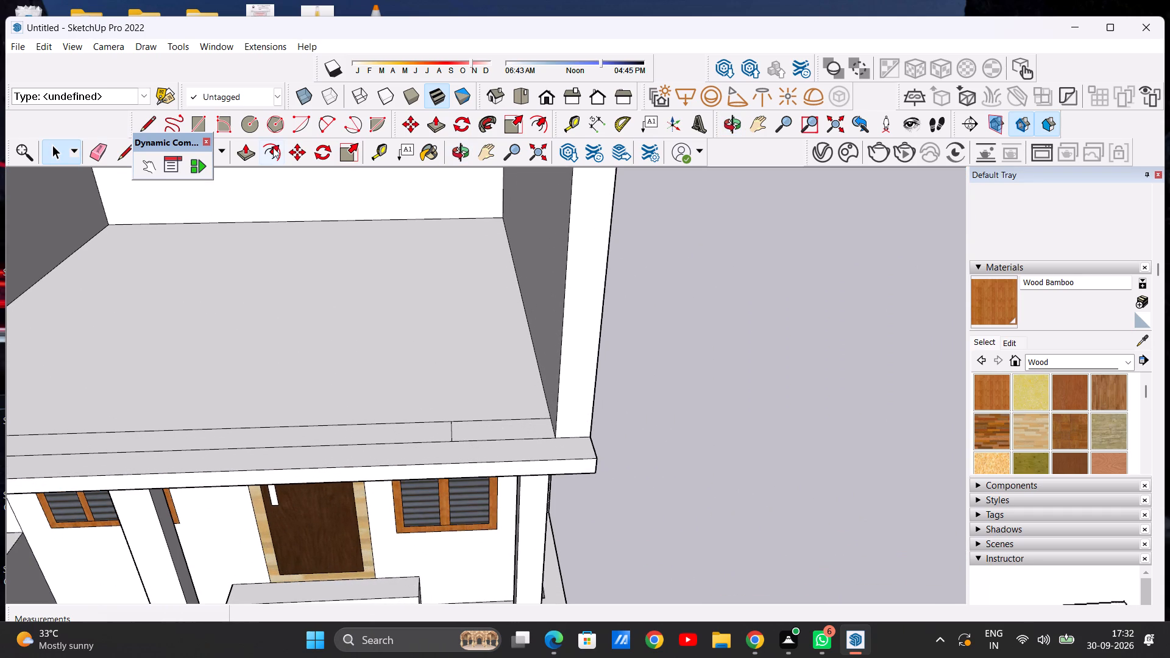
left_click(244, 155)
scroll(531, 439, "up", 6)
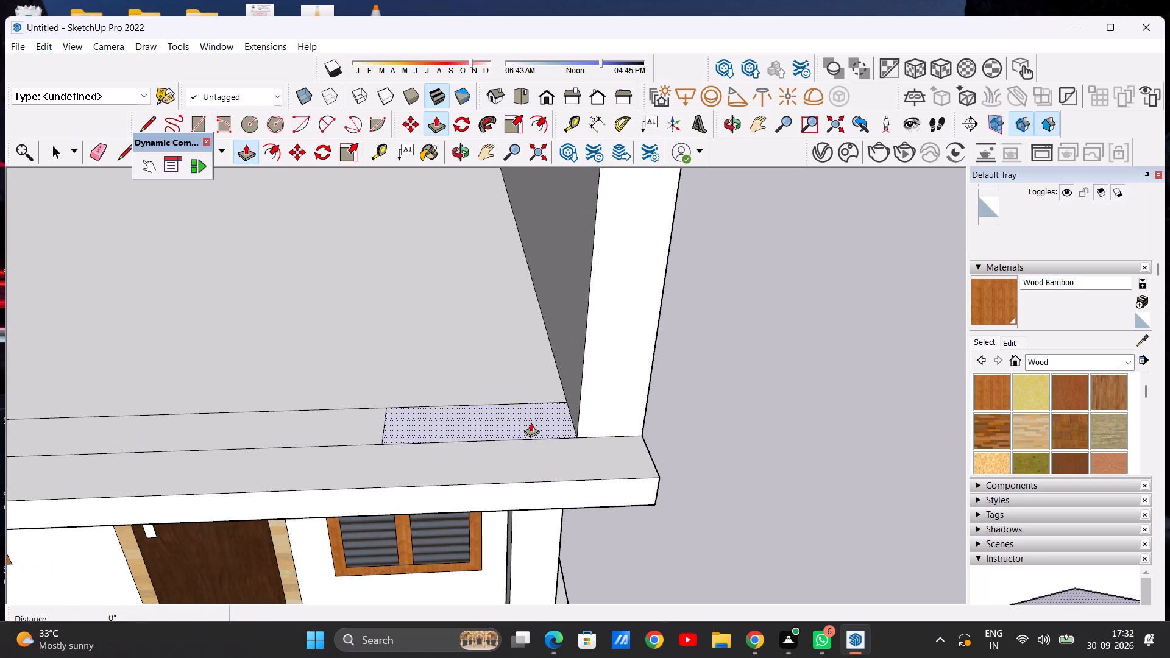
left_click(531, 422)
scroll(549, 328, "down", 17)
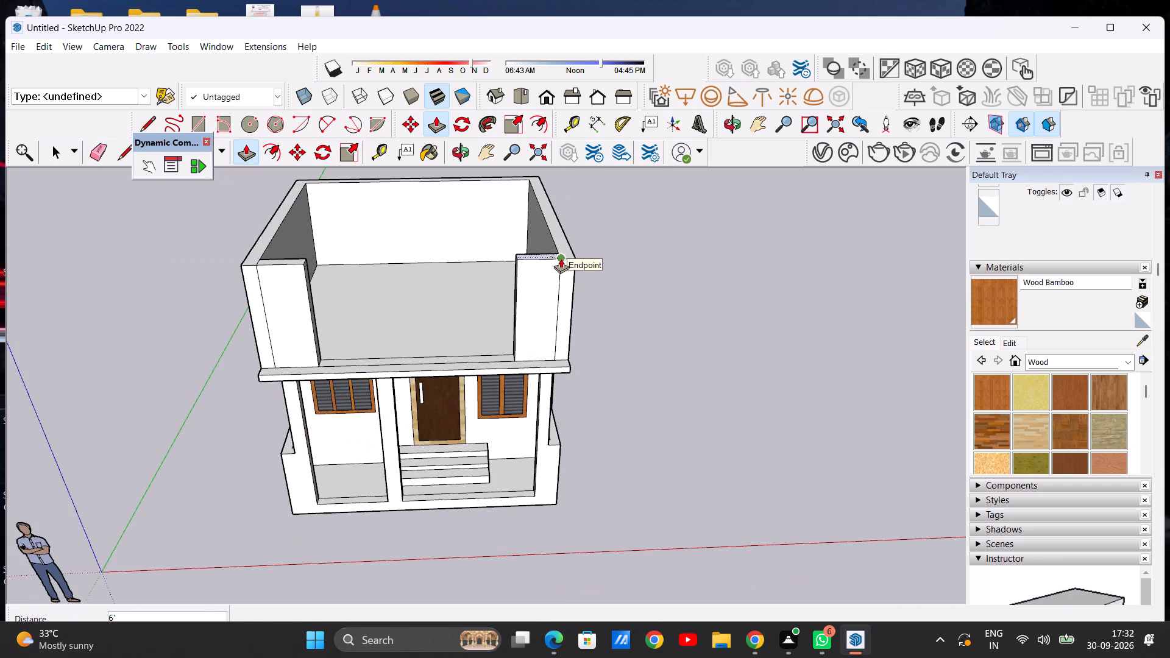
left_click(561, 258)
key("space")
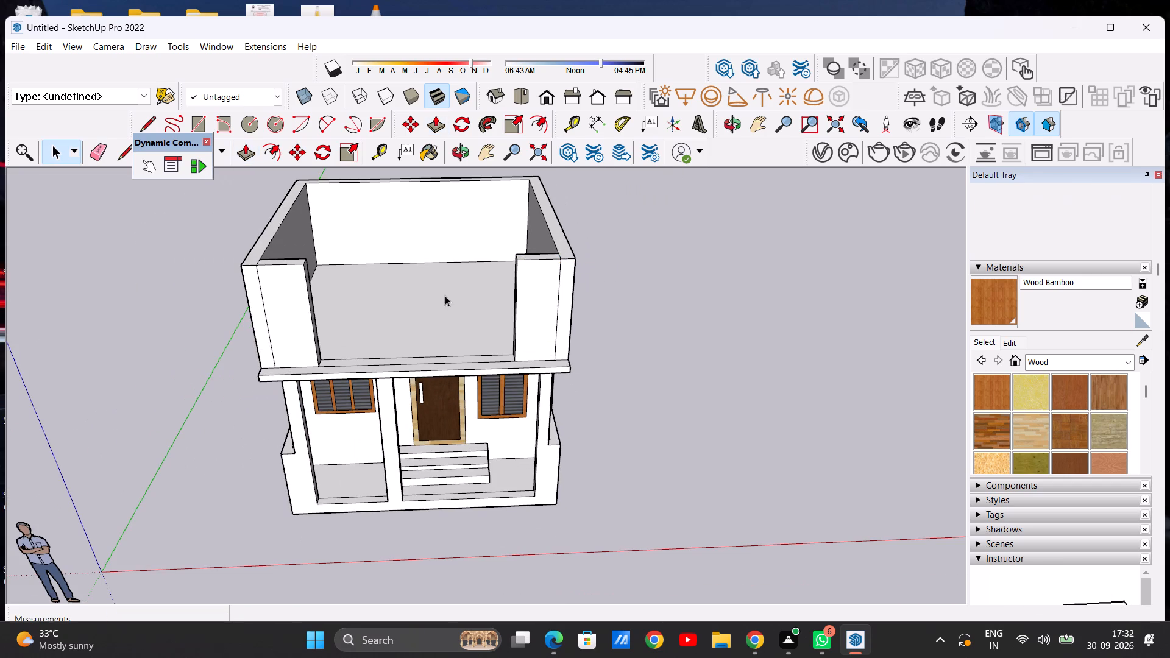
Erase the vertical seam lines on the front faces of the left and right upper front wall sections.
middle_click_drag(425, 355, 413, 310)
scroll(413, 310, "down", 4)
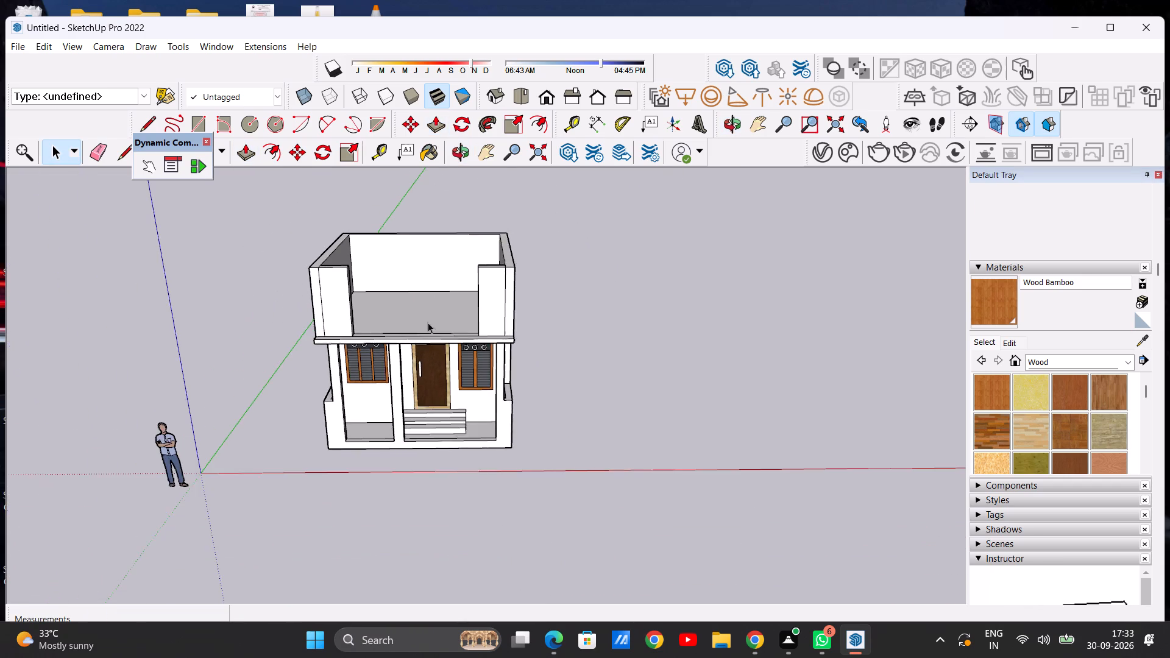
middle_click_drag(453, 347, 449, 294)
scroll(472, 244, "up", 5)
scroll(266, 276, "up", 6)
scroll(297, 288, "down", 6)
scroll(297, 300, "up", 6)
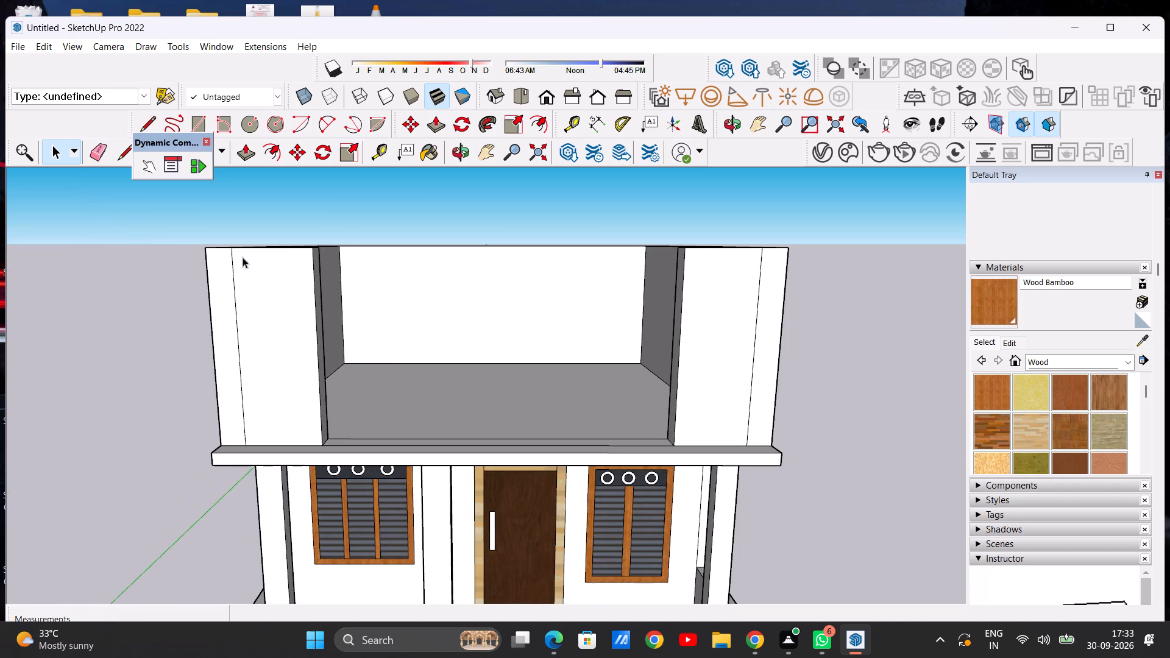
key("e")
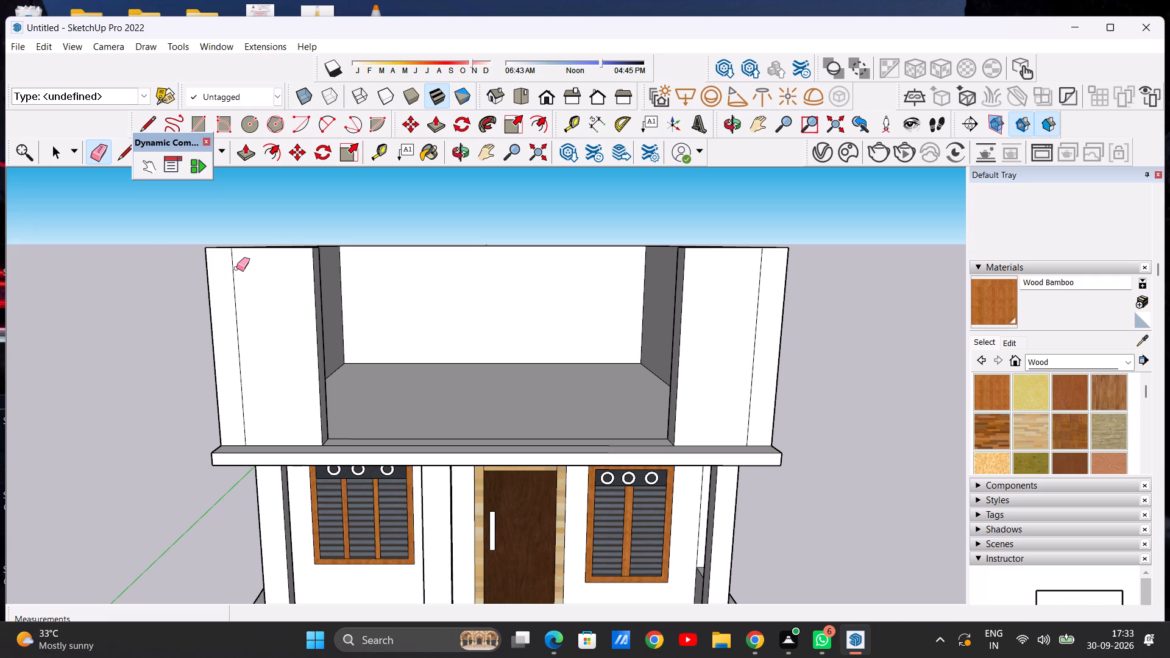
left_click(234, 278)
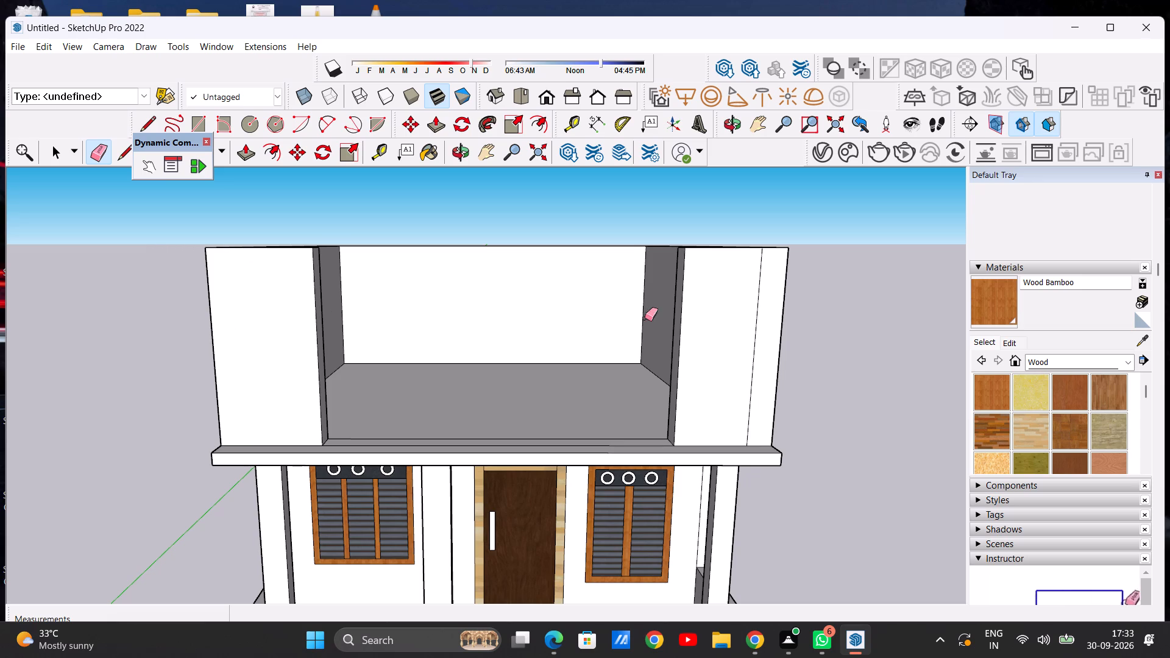
scroll(791, 333, "up", 5)
left_click(739, 308)
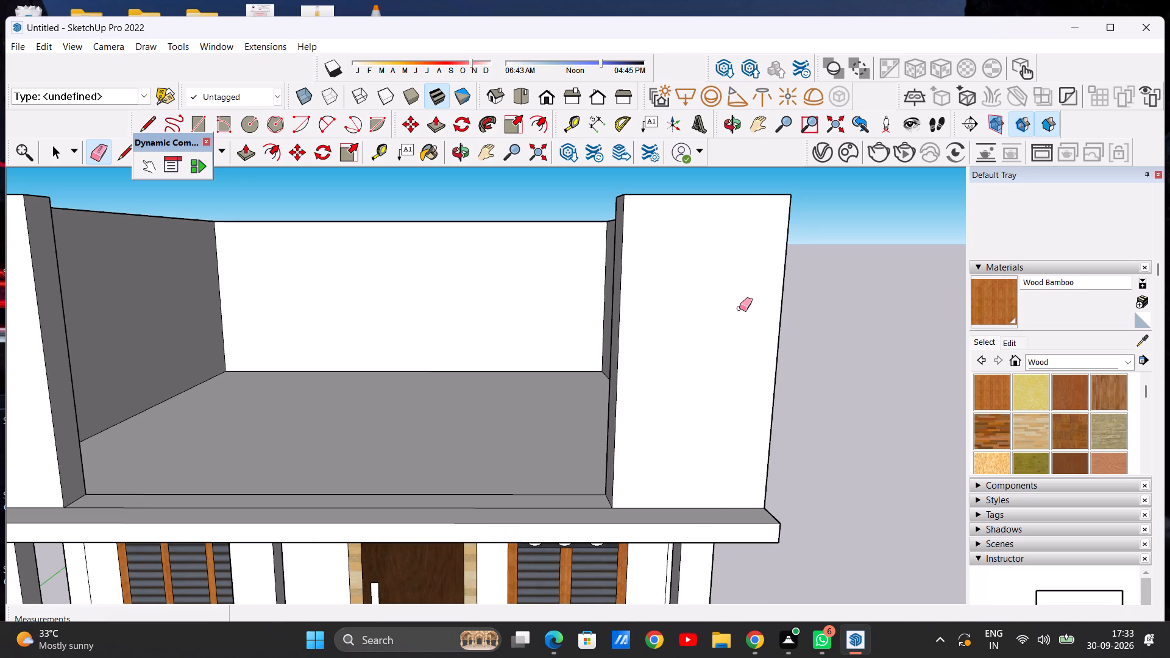
key("space")
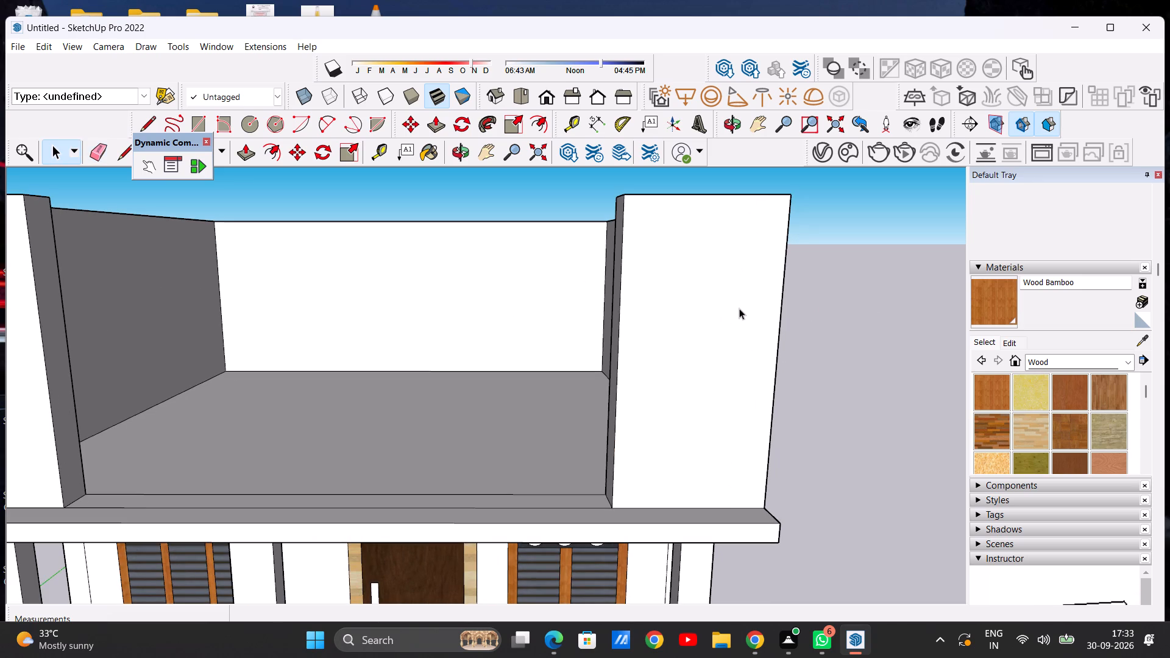
Draw a horizontal line about 3' 1 9/16" long across the left front wall section's face, just below its top edge.
scroll(740, 359, "down", 11)
middle_click_drag(554, 371, 545, 330)
scroll(428, 313, "up", 6)
scroll(430, 311, "down", 5)
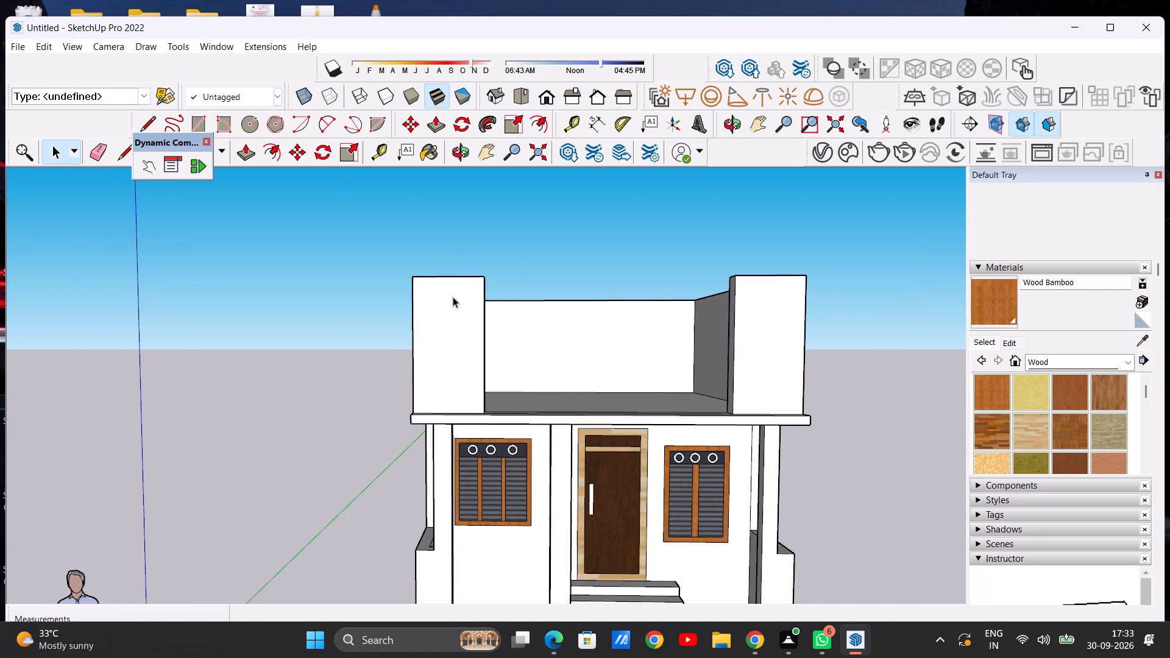
middle_click_drag(453, 297, 433, 461)
scroll(426, 333, "up", 5)
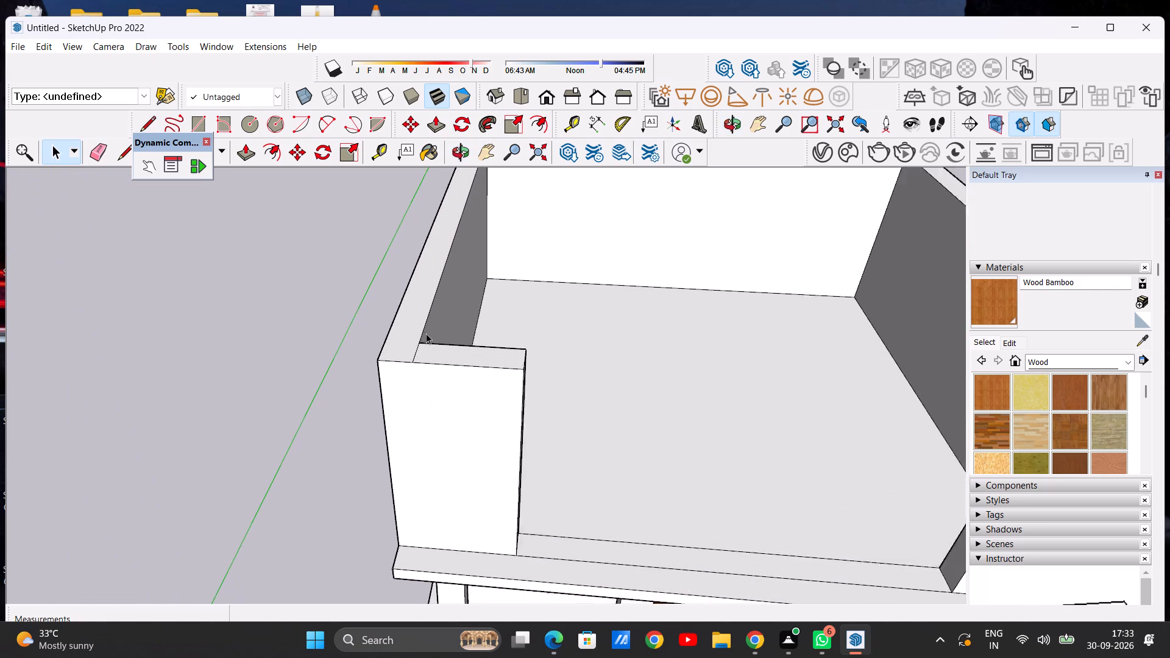
scroll(426, 333, "up", 2)
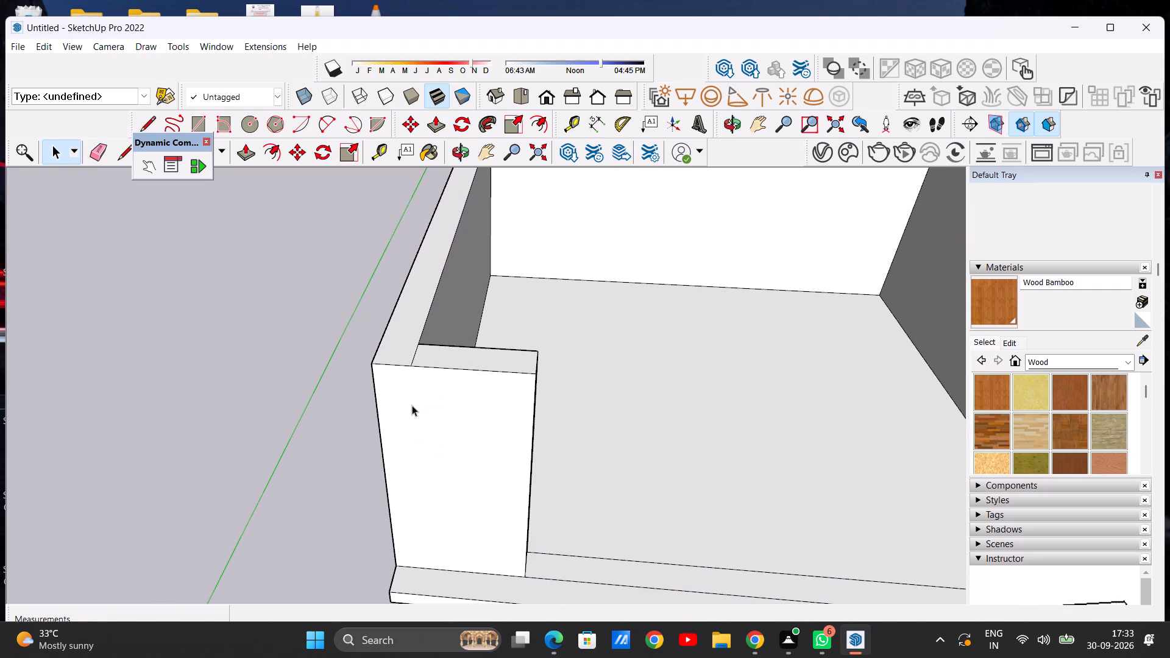
middle_click_drag(412, 405, 421, 319)
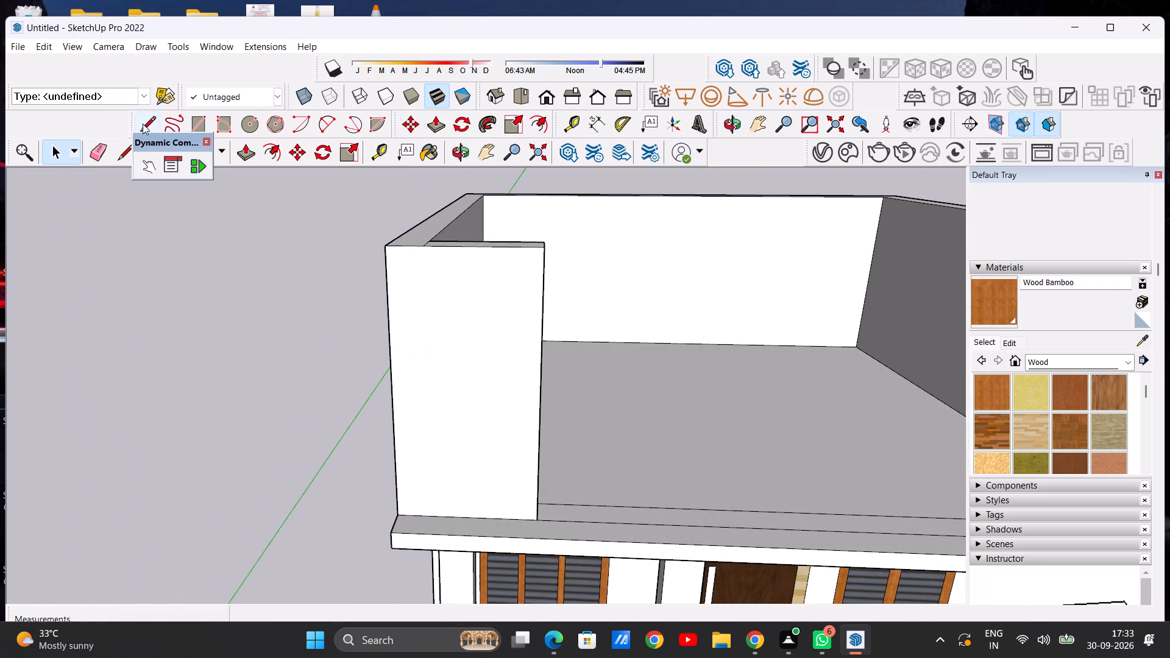
left_click(152, 119)
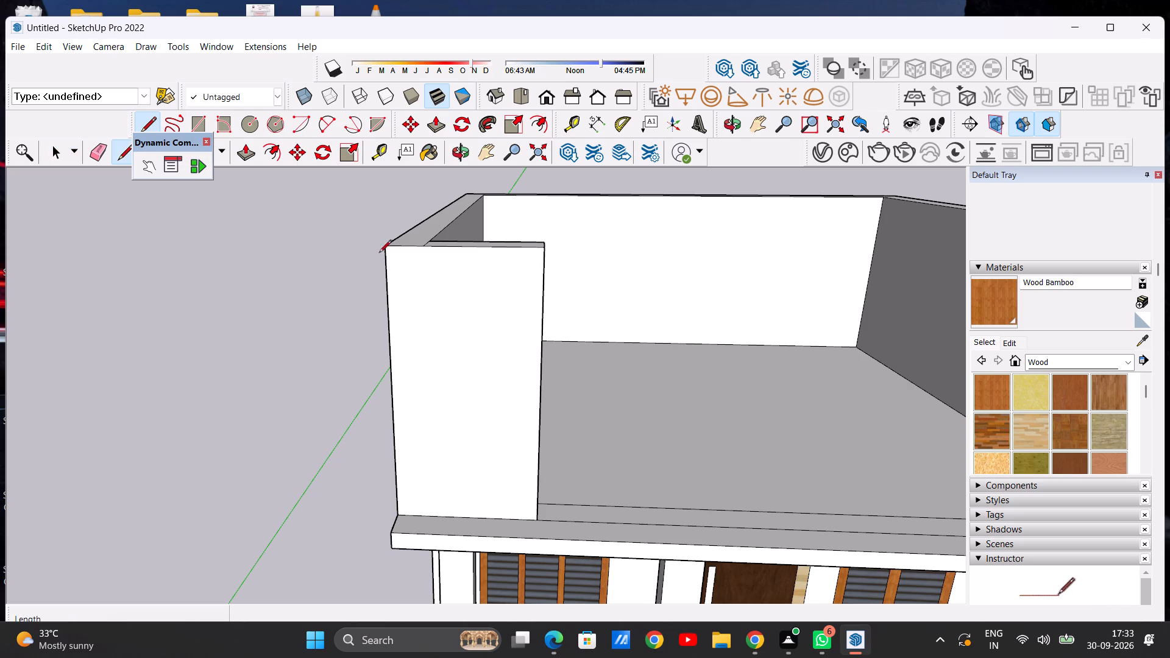
scroll(386, 255, "up", 6)
left_click(382, 255)
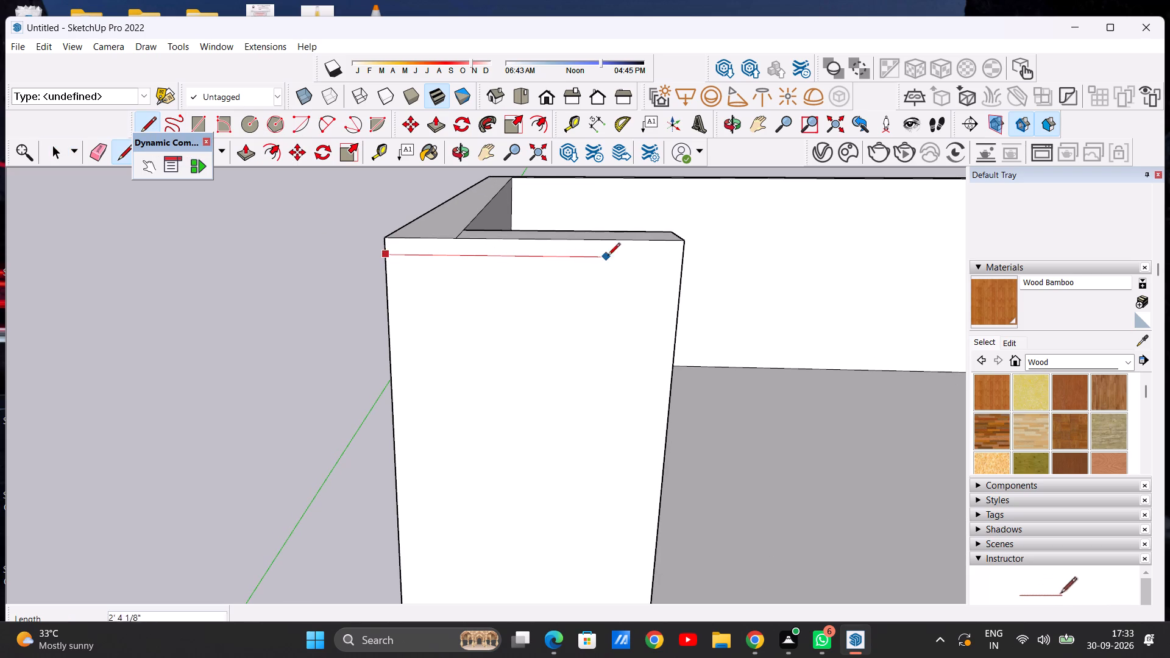
left_click(679, 258)
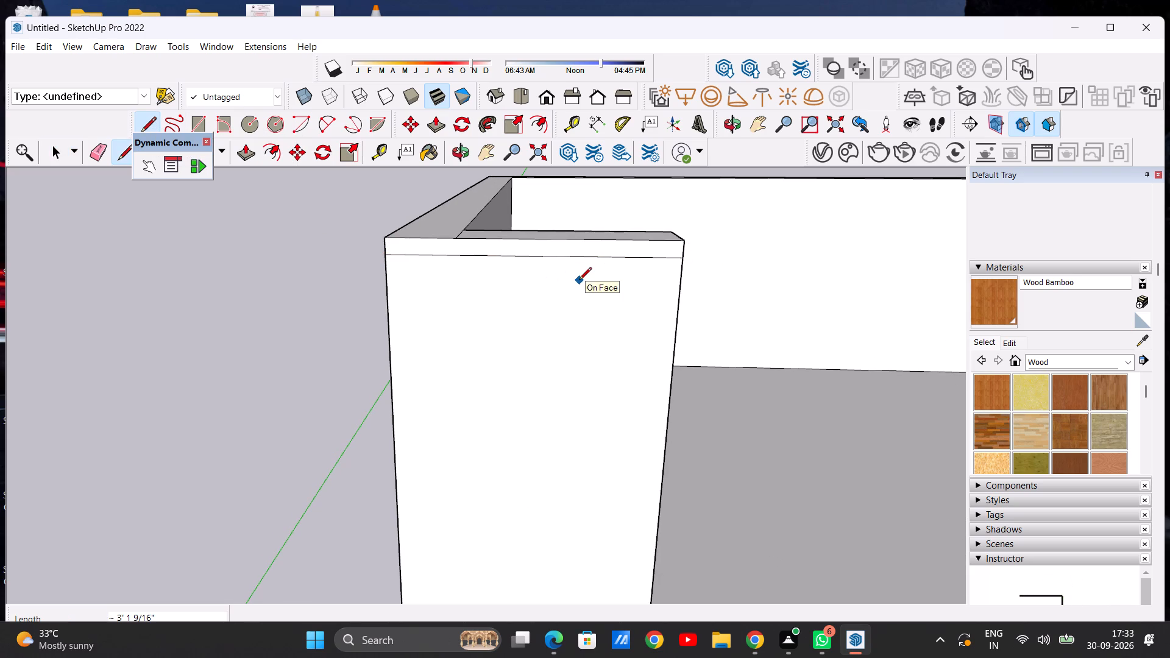
key("space")
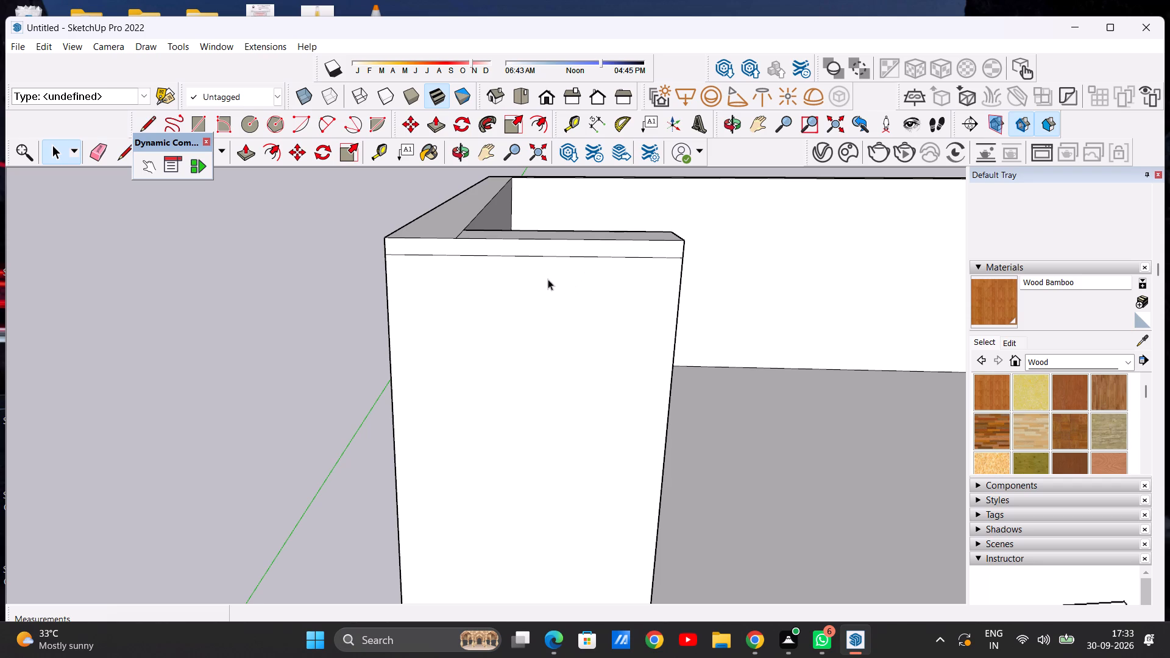
Push/Pull the narrow strip at the top of the left front wall section outward to form a small projecting ledge.
scroll(544, 271, "down", 2)
middle_click_drag(740, 218, 549, 236)
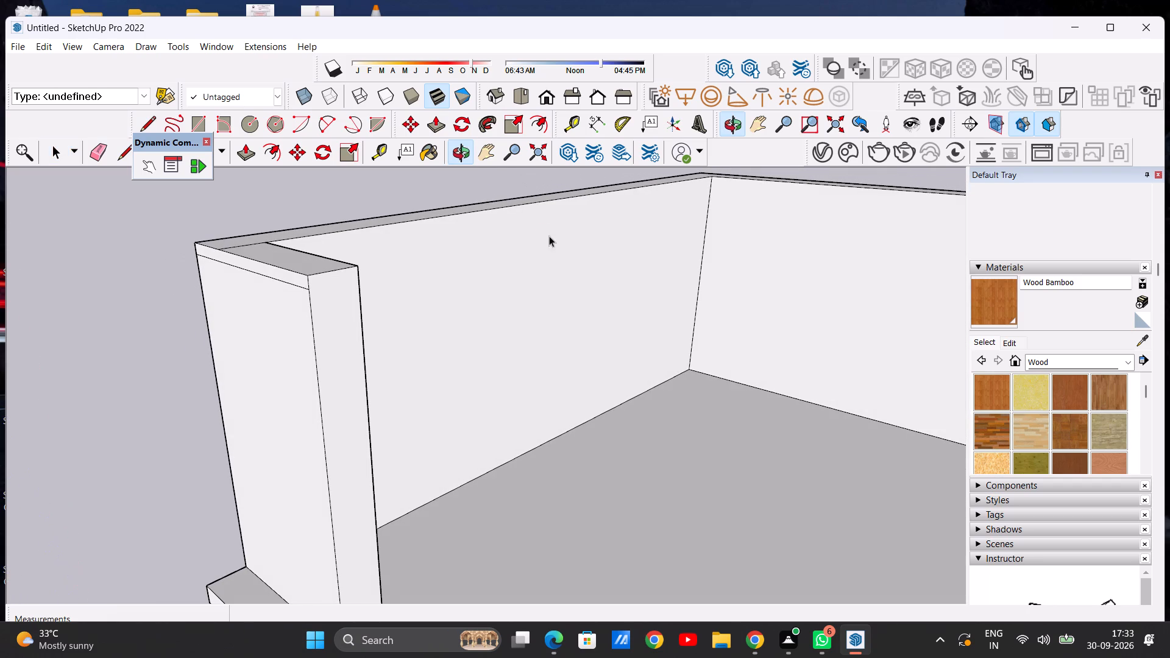
left_click(244, 146)
scroll(288, 266, "up", 4)
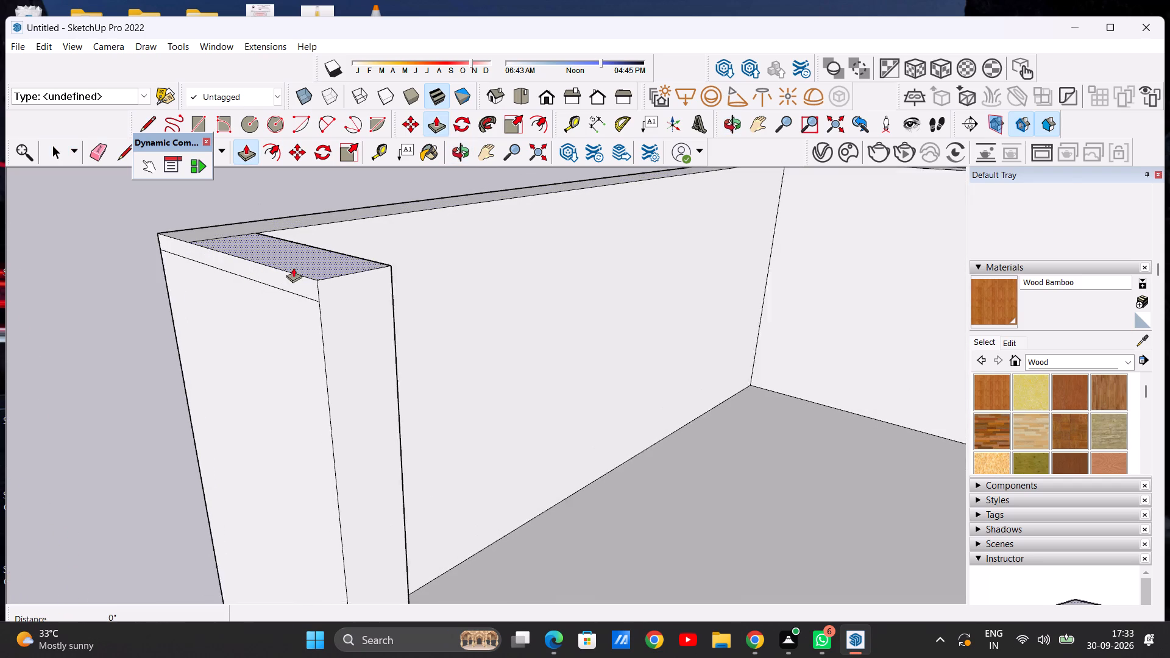
scroll(293, 267, "up", 3)
left_click(309, 283)
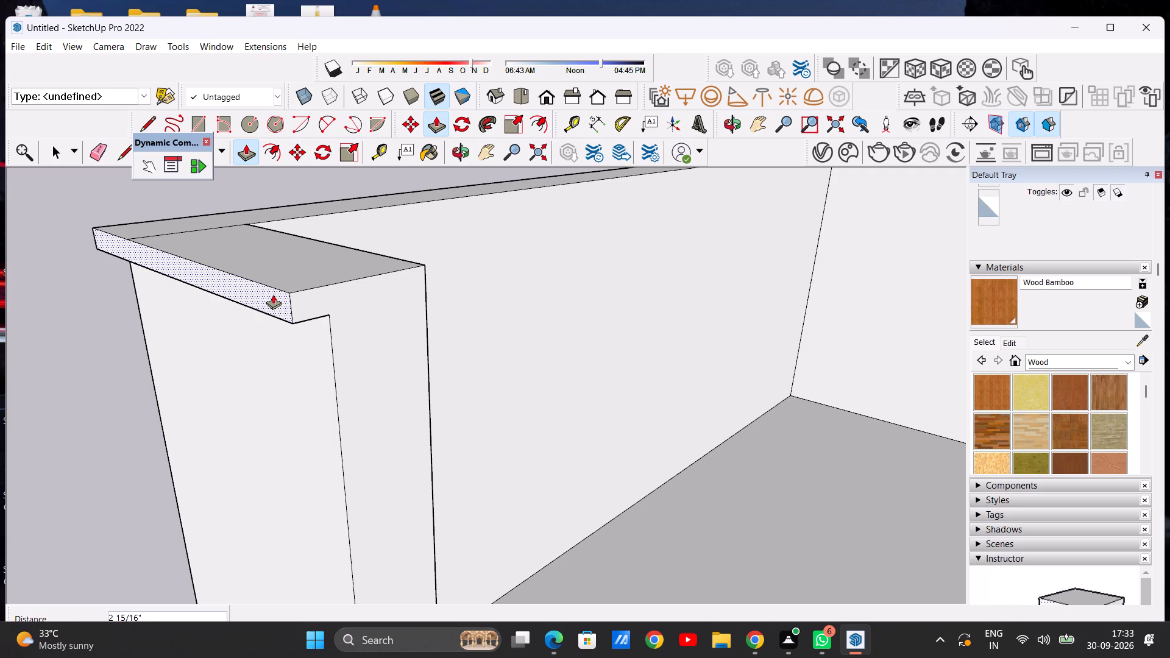
left_click(278, 289)
key("space")
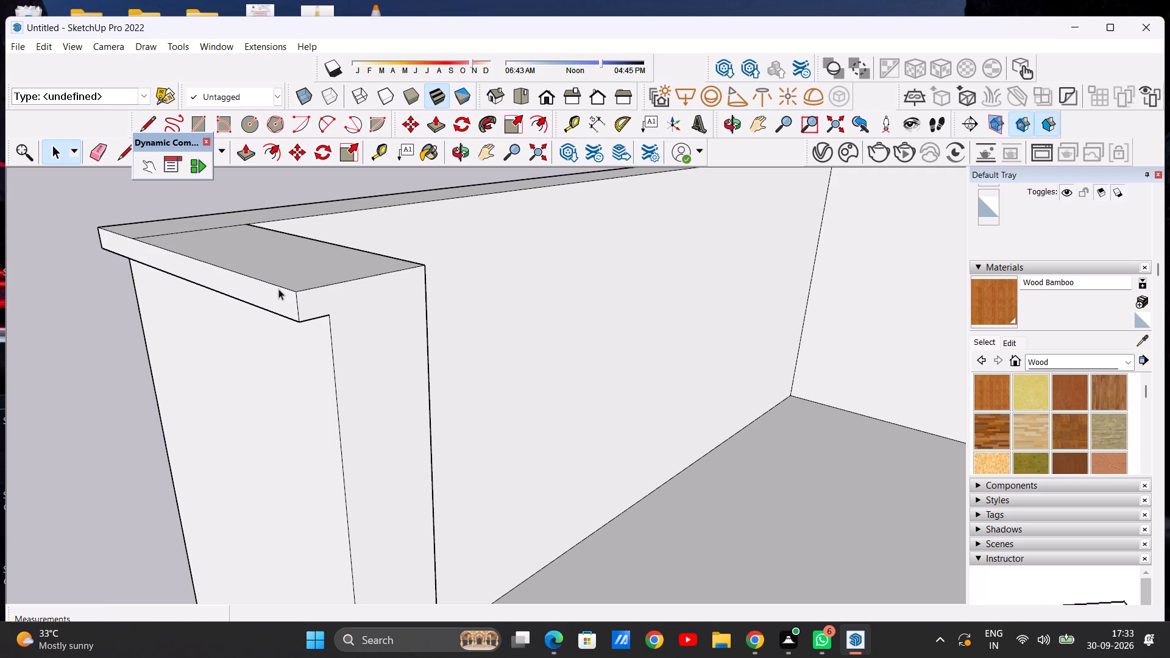
Push/Pull the front face of the left wall section's top ledge outward about 4 7/8" further.
scroll(282, 286, "down", 6)
middle_click_drag(255, 310, 466, 237)
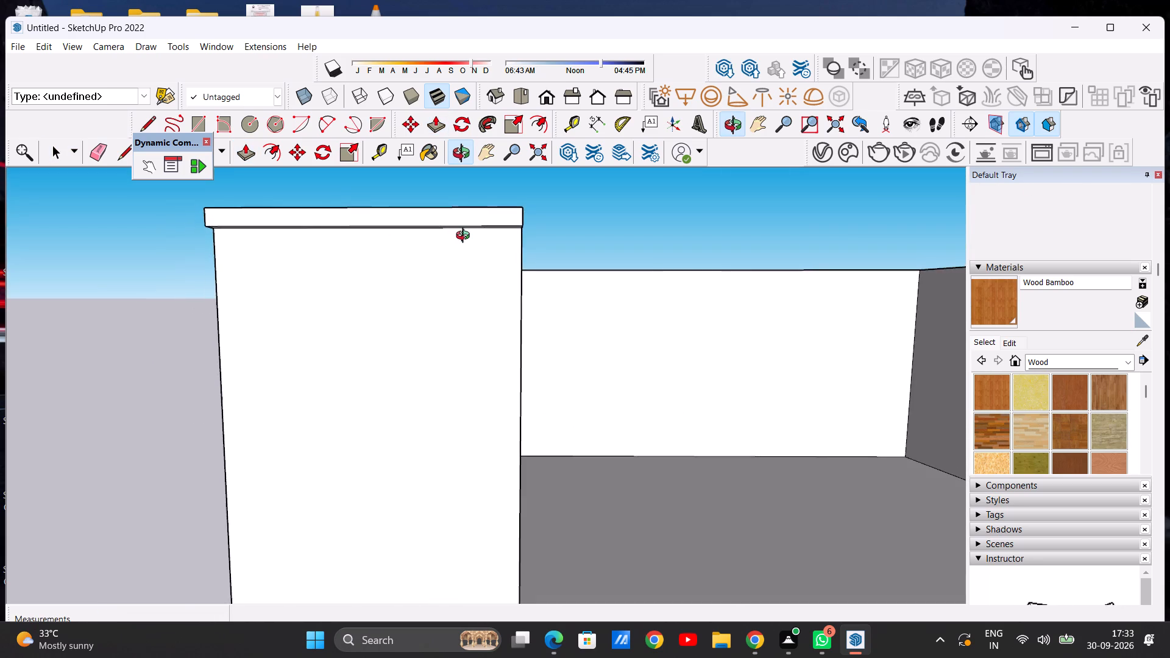
middle_click_drag(466, 237, 444, 292)
scroll(433, 278, "down", 10)
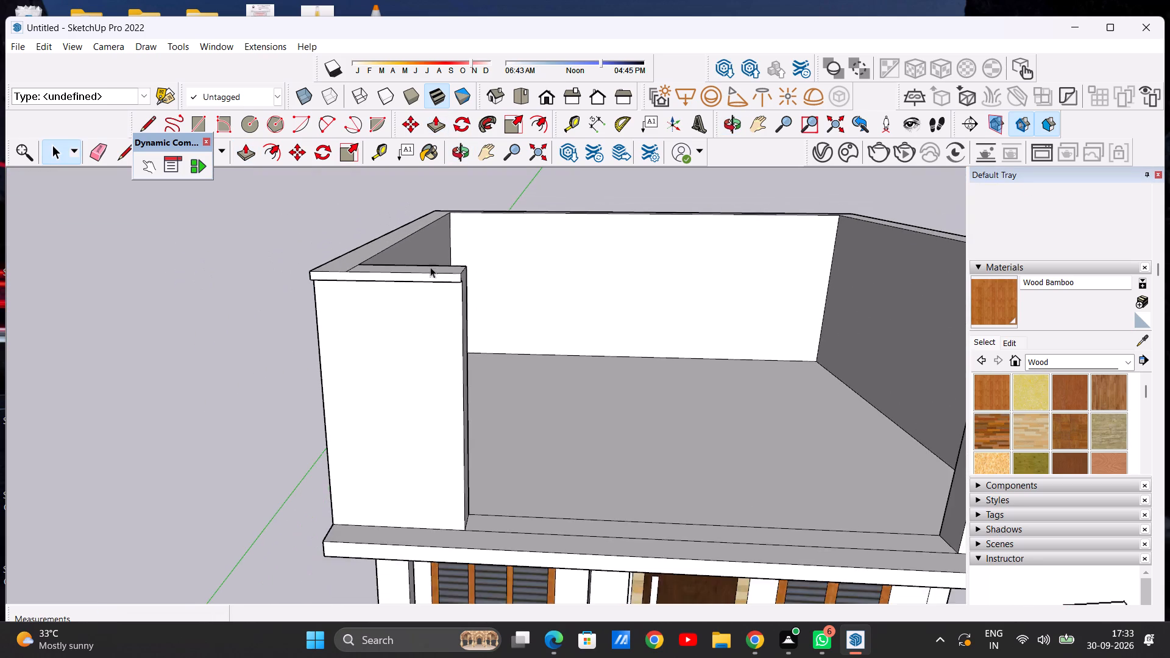
scroll(430, 267, "down", 2)
middle_click_drag(442, 286, 199, 316)
scroll(370, 263, "up", 6)
scroll(290, 272, "up", 6)
left_click(241, 150)
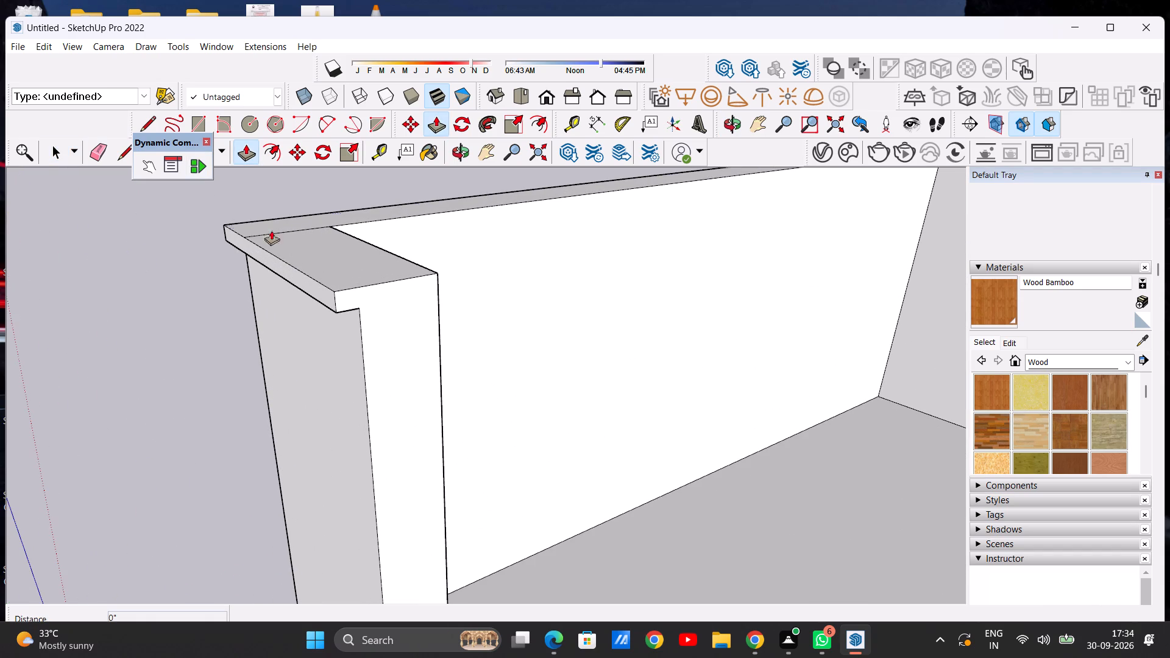
left_click(312, 284)
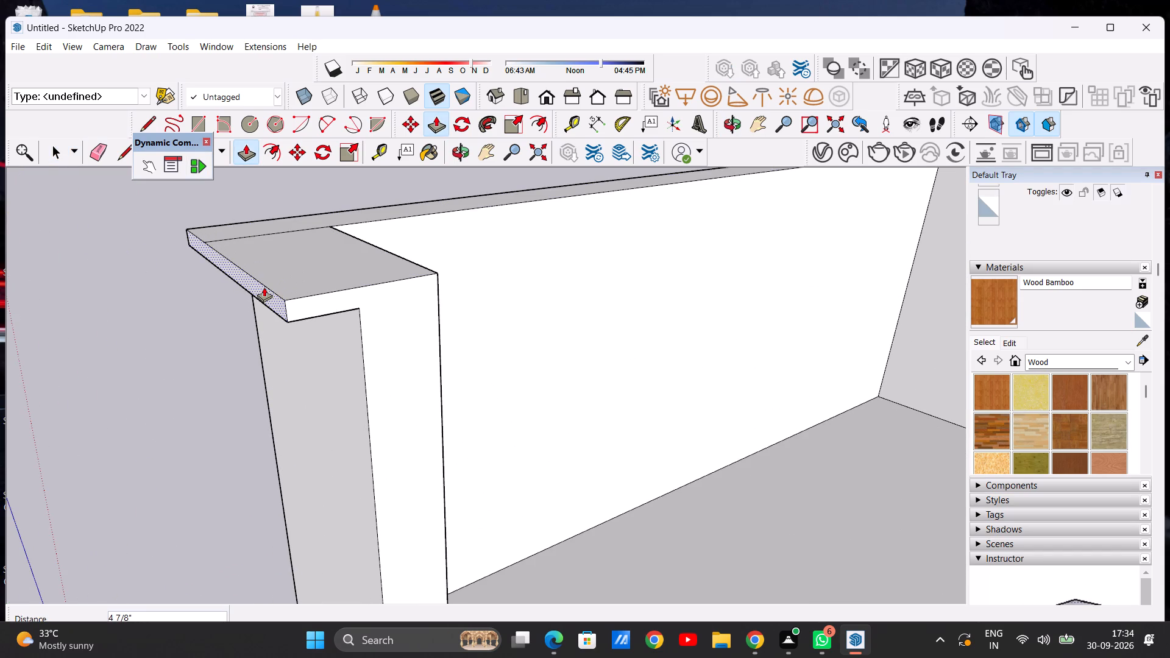
left_click(264, 287)
key("space")
Erase the seam line crossing the top face of the left front wall section's ledge.
scroll(364, 260, "down", 4)
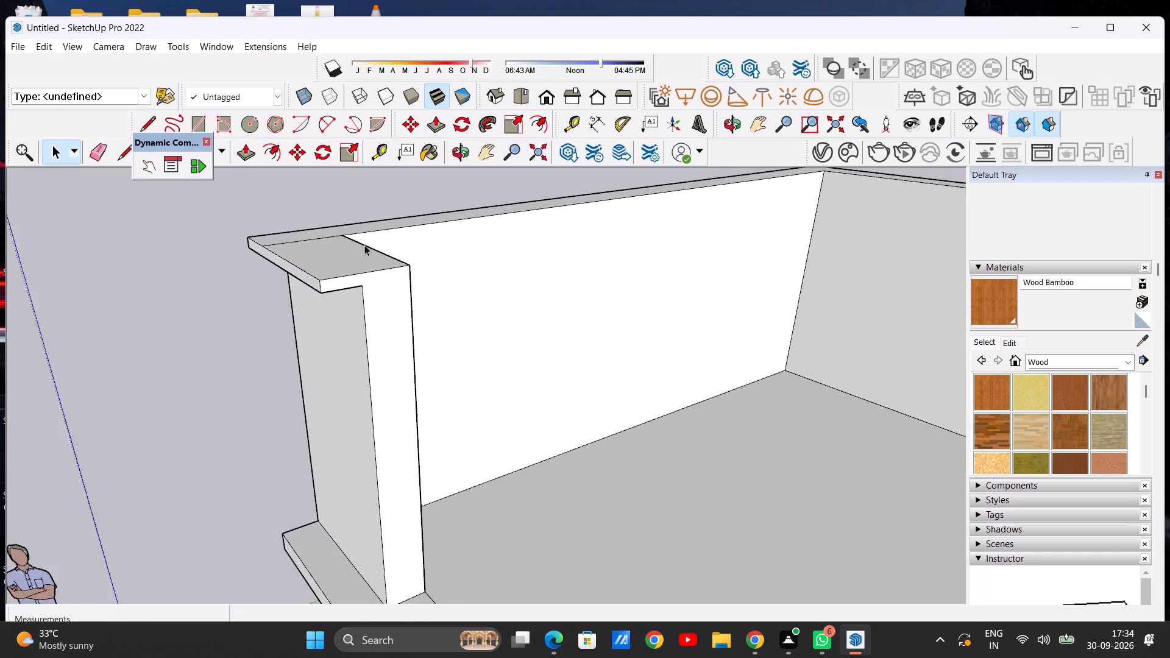
scroll(364, 245, "down", 2)
middle_click_drag(296, 235, 297, 369)
scroll(297, 367, "up", 3)
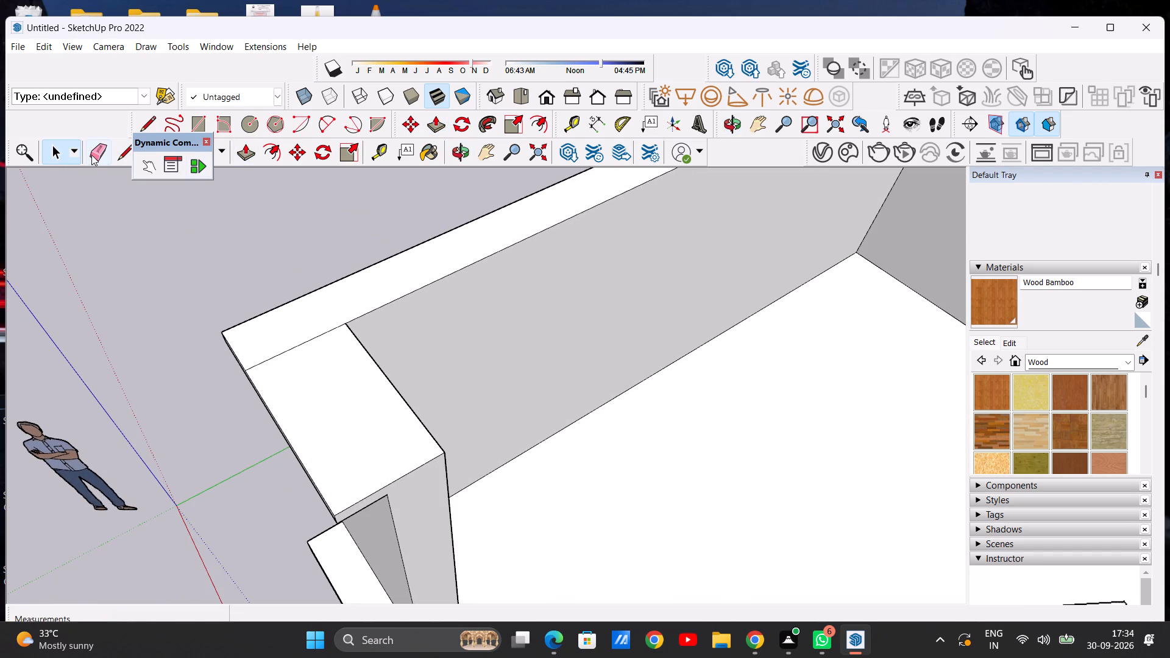
left_click(91, 155)
left_click_drag(271, 333, 303, 373)
scroll(361, 352, "down", 4)
middle_click_drag(296, 447, 471, 315)
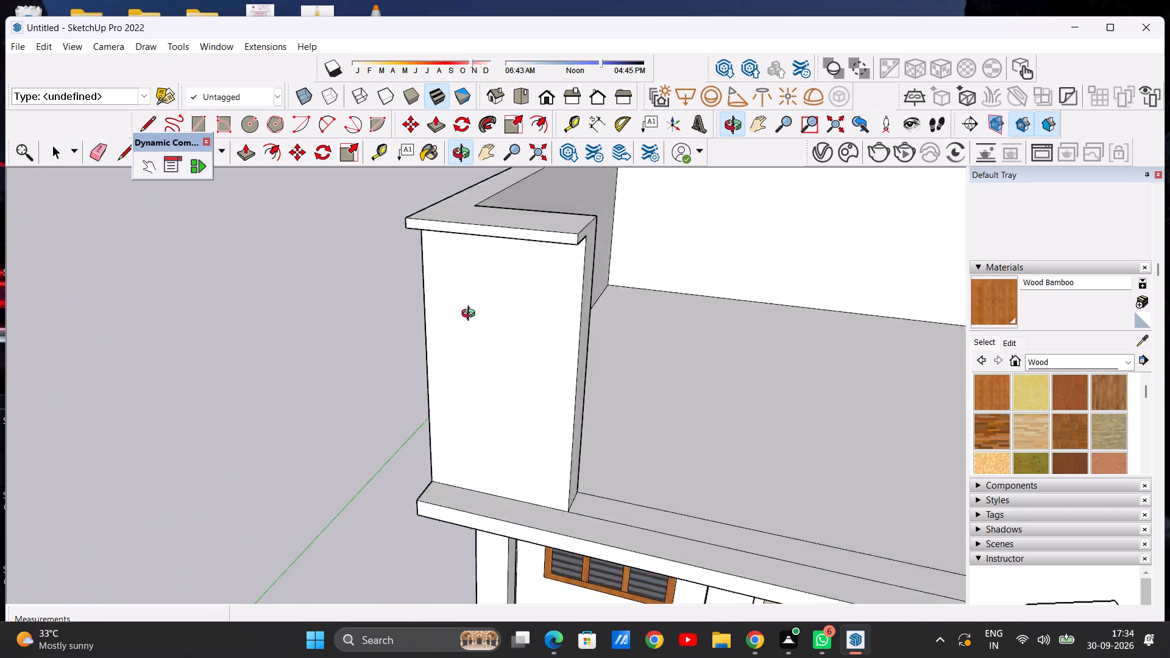
middle_click_drag(471, 315, 491, 261)
scroll(424, 341, "down", 6)
middle_click_drag(494, 325, 508, 309)
middle_click_drag(508, 309, 578, 303)
scroll(544, 288, "up", 6)
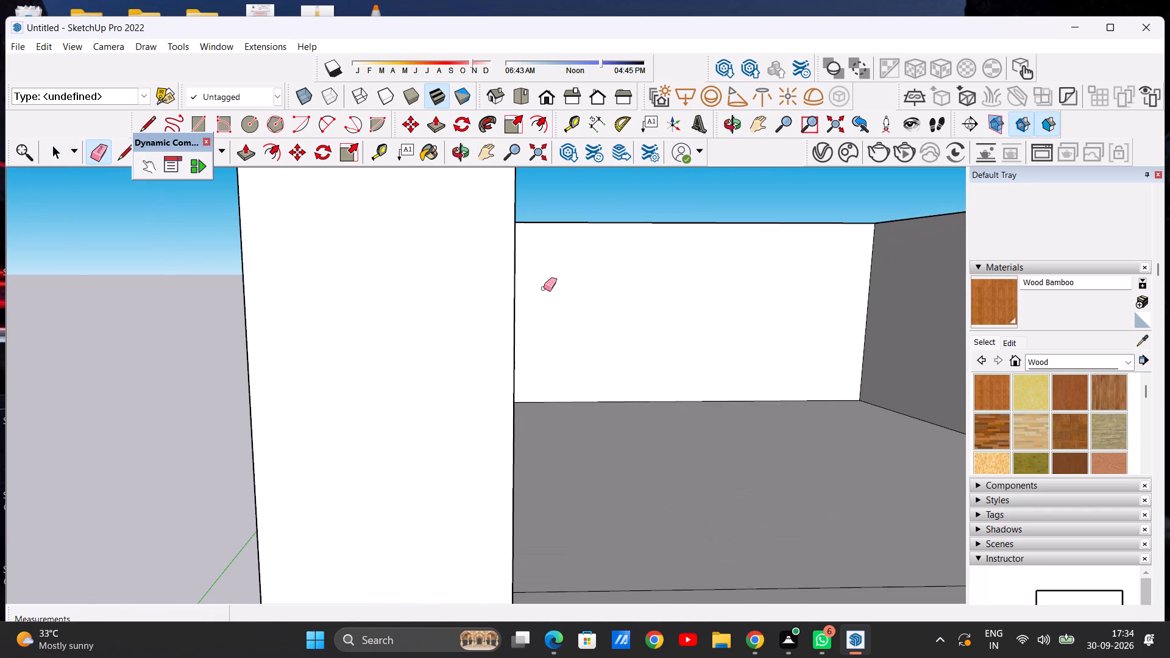
key("space")
In the front view, draw a rectangle about 1' 8 11/16" by 1' 2 7/16" on the upper part of the left front wall section's face.
scroll(286, 249, "down", 12)
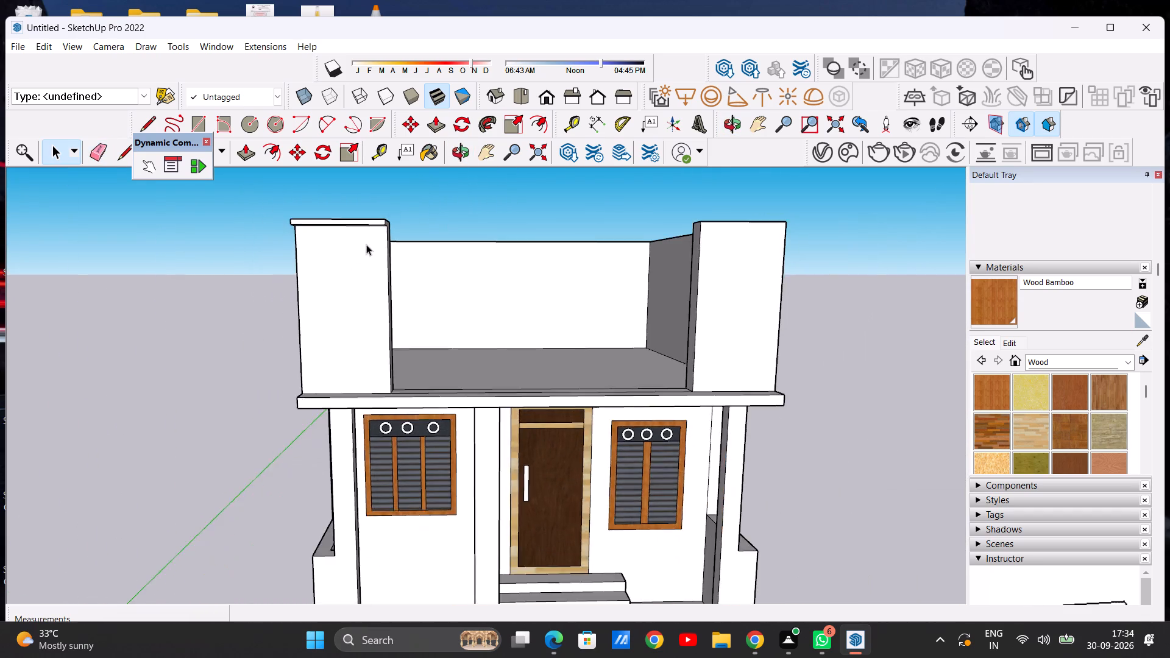
scroll(358, 235, "up", 5)
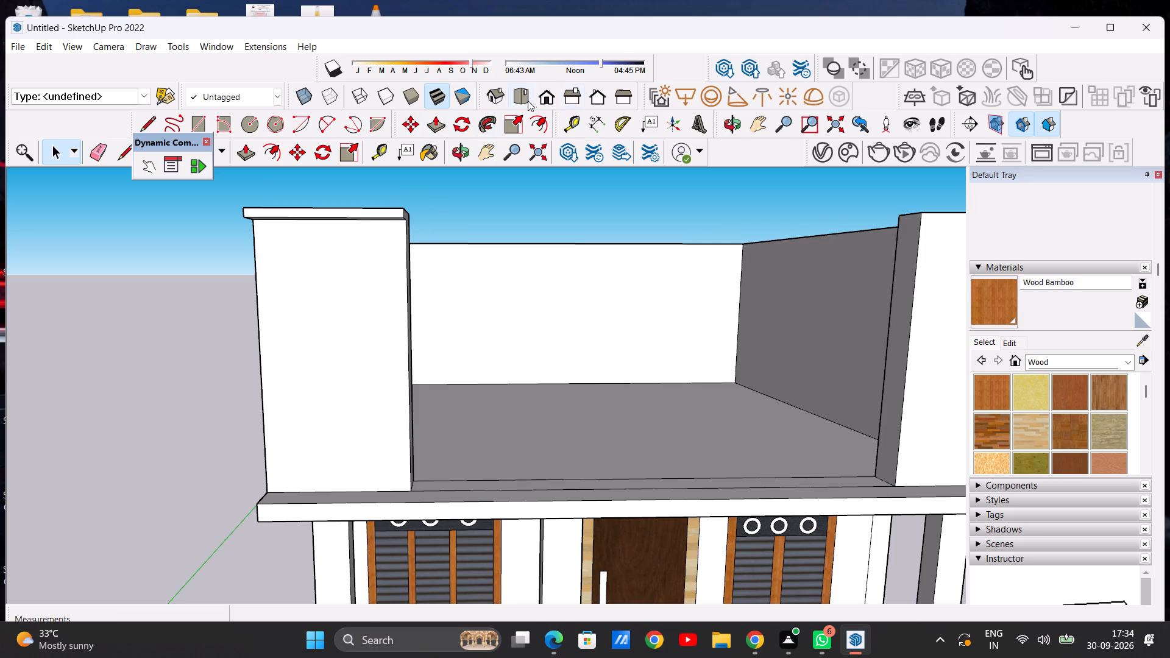
left_click(545, 98)
scroll(381, 305, "down", 8)
scroll(307, 255, "up", 12)
scroll(325, 298, "down", 4)
scroll(394, 400, "up", 2)
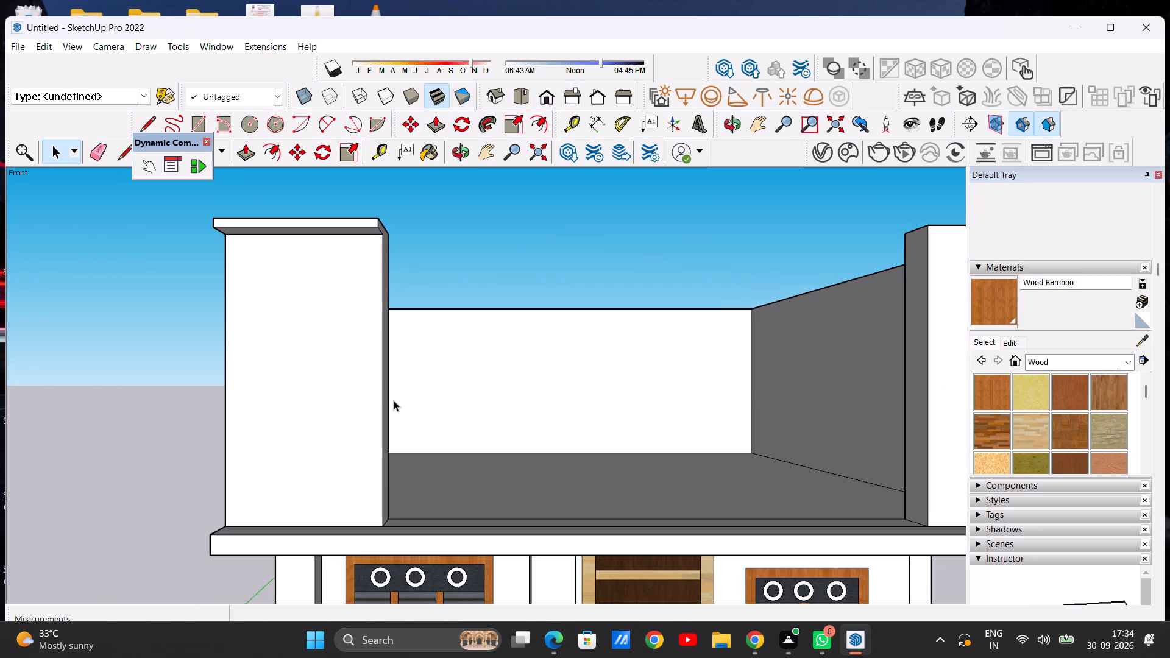
left_click(201, 120)
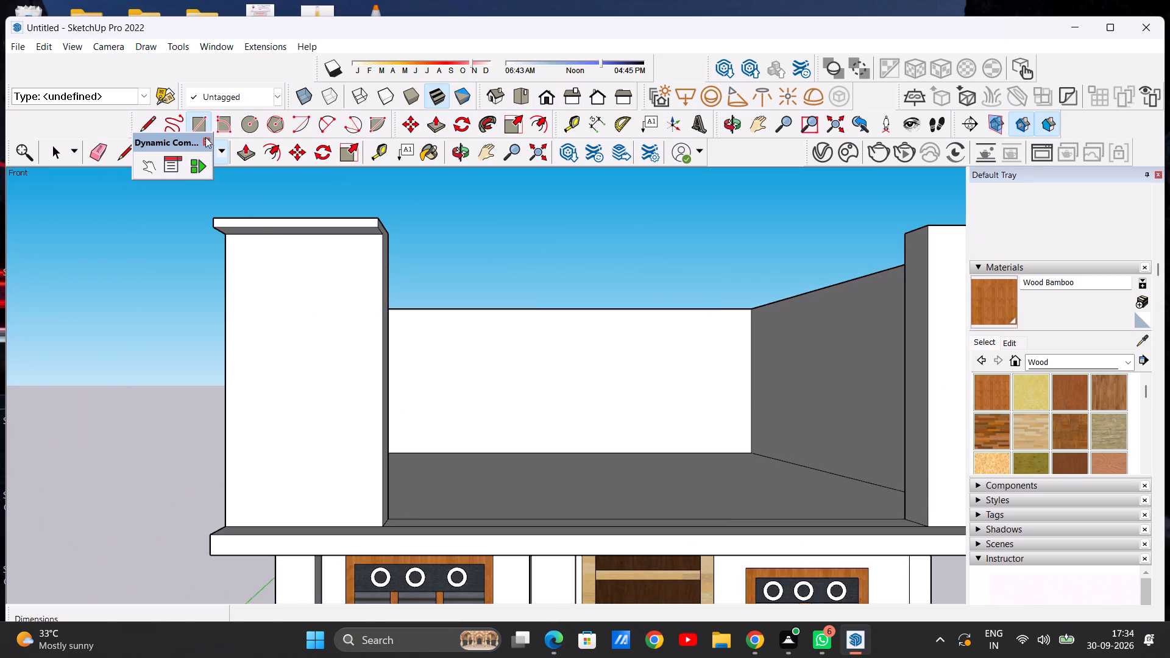
left_click(267, 274)
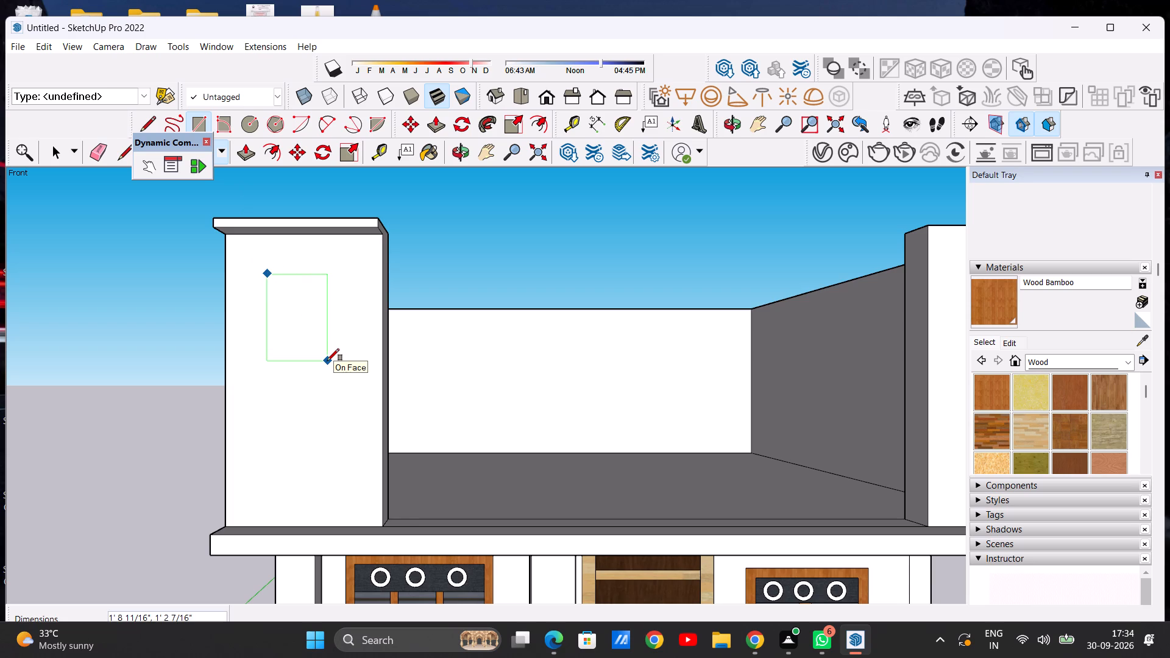
left_click(327, 361)
key("space")
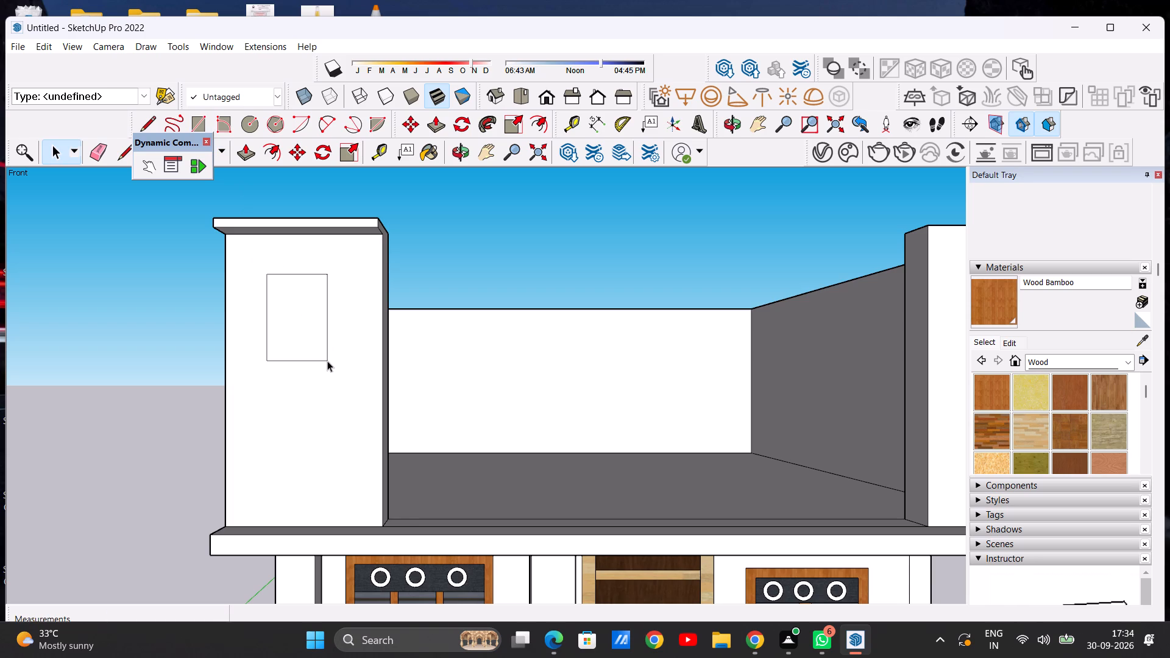
Draw a circle of about 7" radius on the left front wall section's face, below the rectangle.
left_click(247, 131)
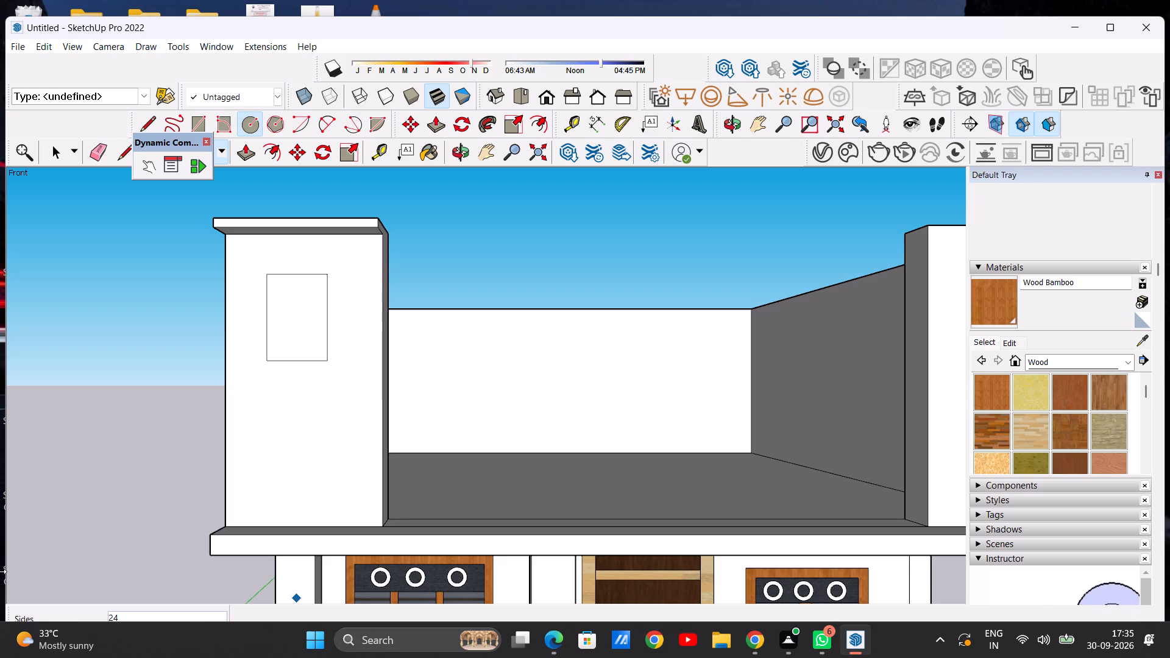
scroll(385, 336, "down", 8)
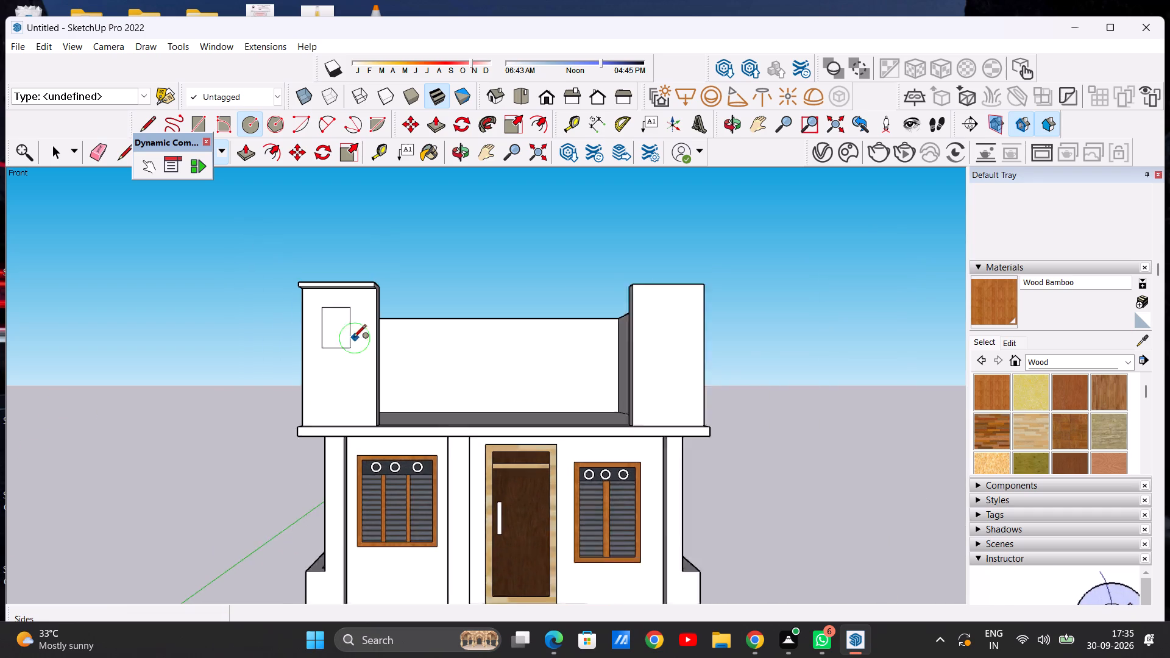
scroll(353, 338, "down", 1)
scroll(324, 369, "up", 10)
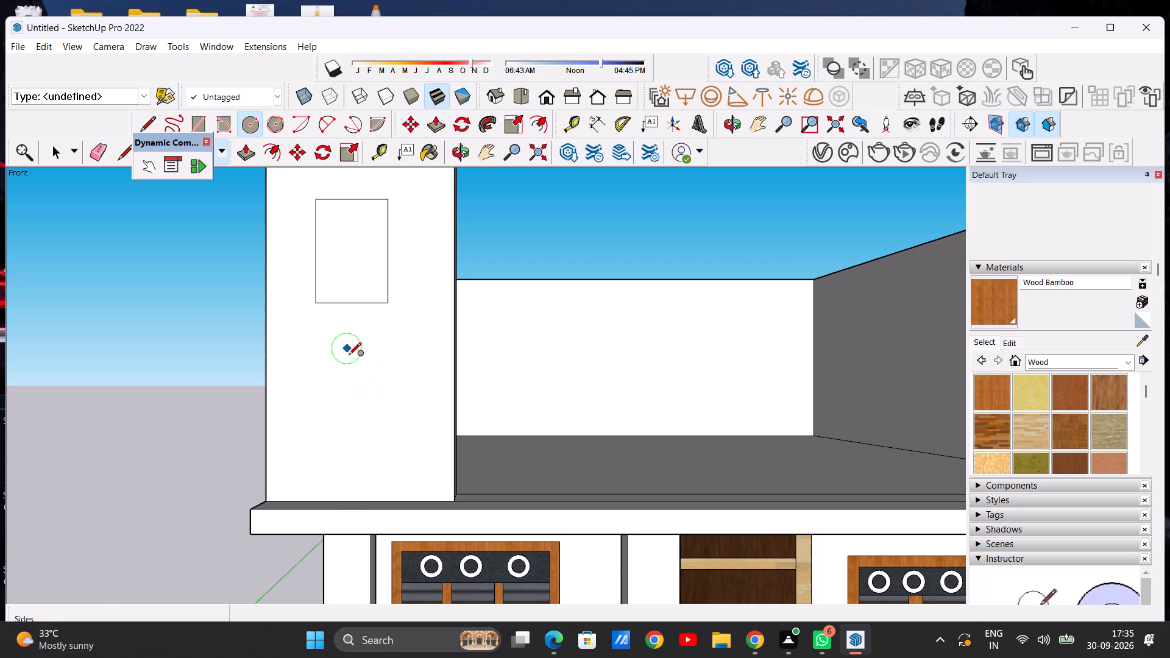
left_click(350, 397)
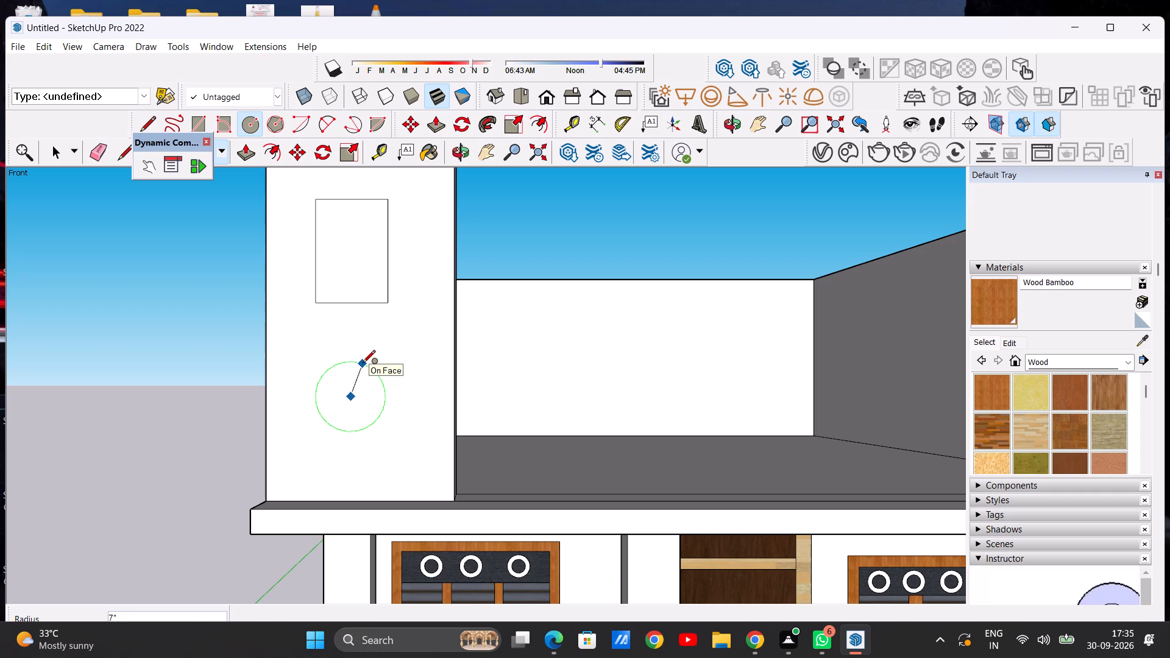
left_click(363, 364)
key("space")
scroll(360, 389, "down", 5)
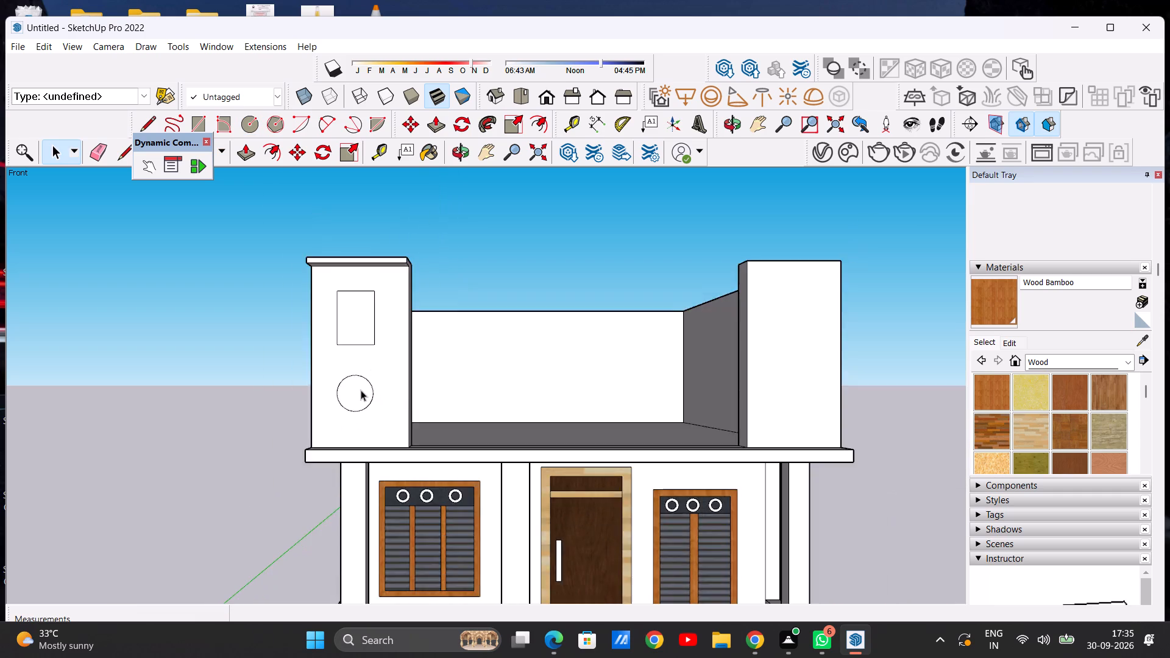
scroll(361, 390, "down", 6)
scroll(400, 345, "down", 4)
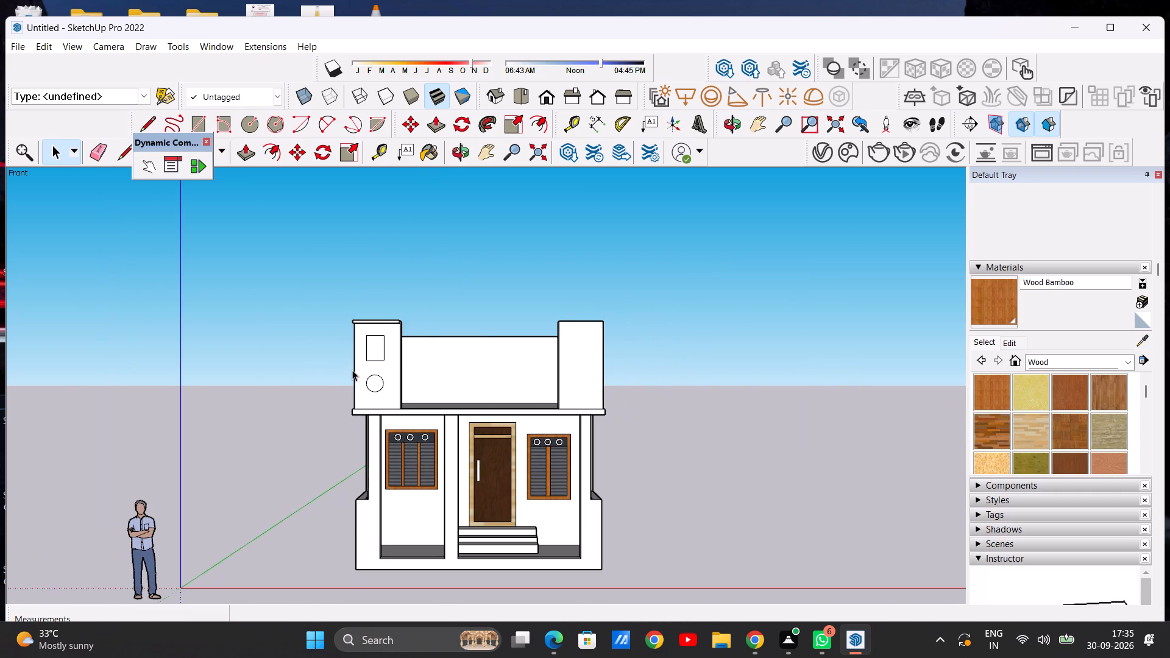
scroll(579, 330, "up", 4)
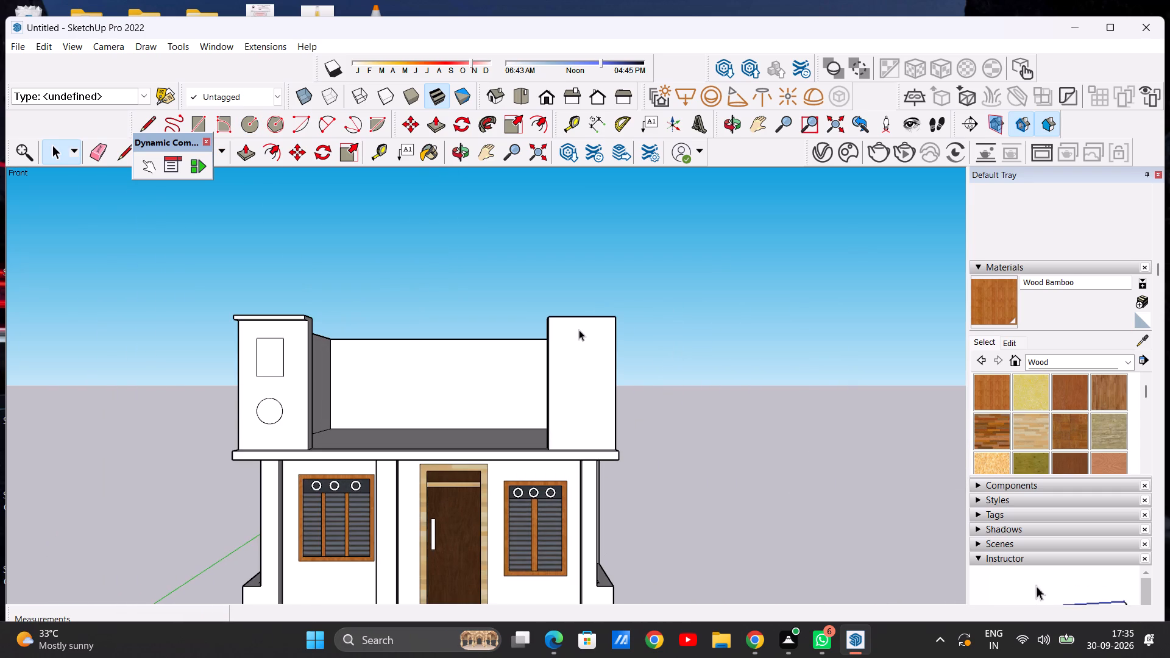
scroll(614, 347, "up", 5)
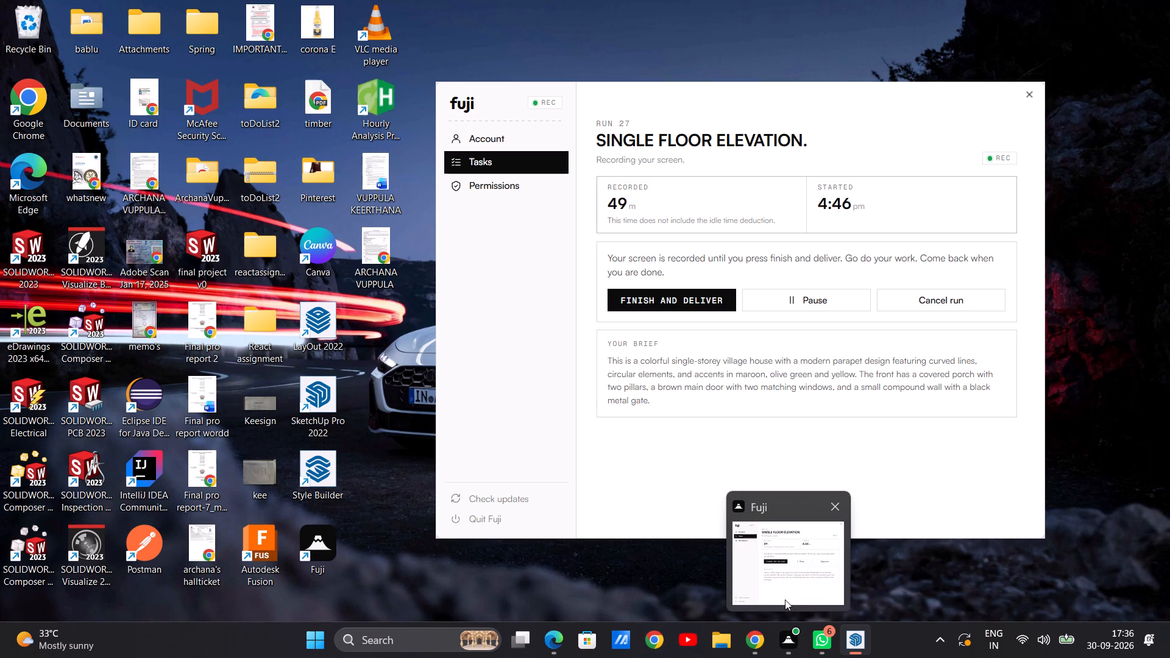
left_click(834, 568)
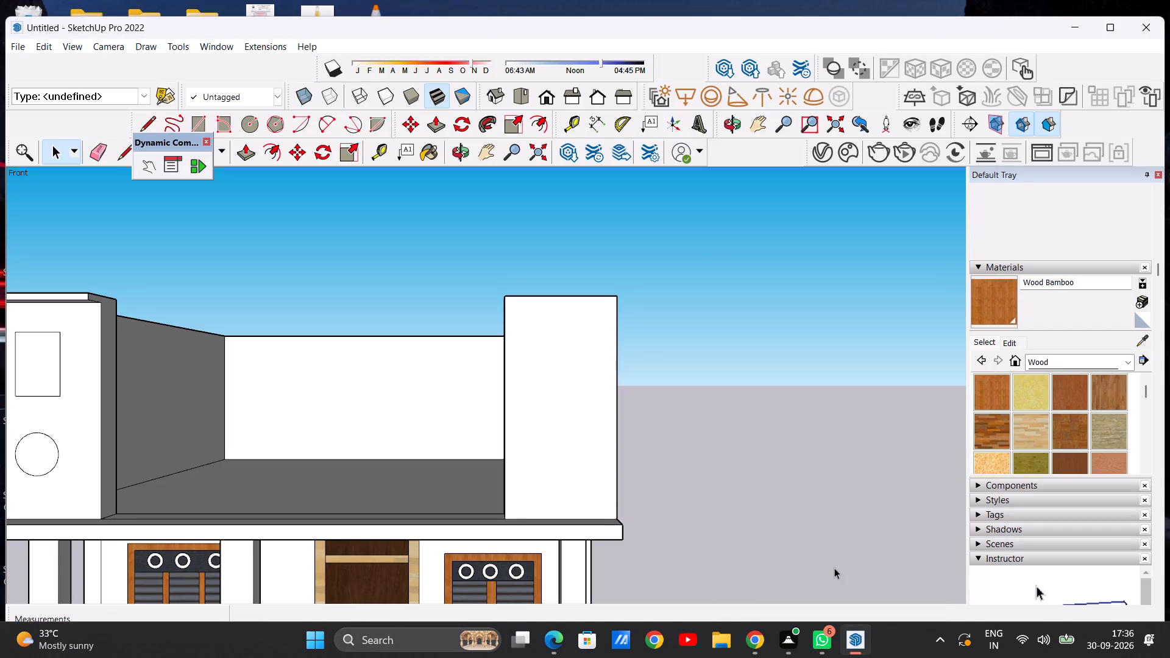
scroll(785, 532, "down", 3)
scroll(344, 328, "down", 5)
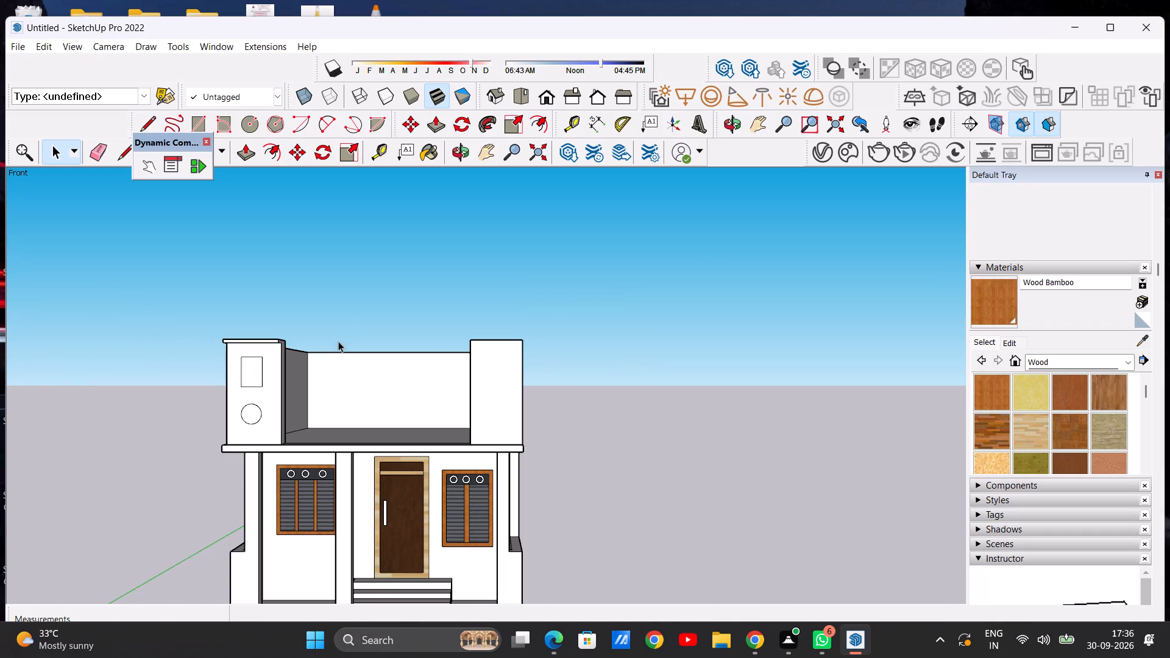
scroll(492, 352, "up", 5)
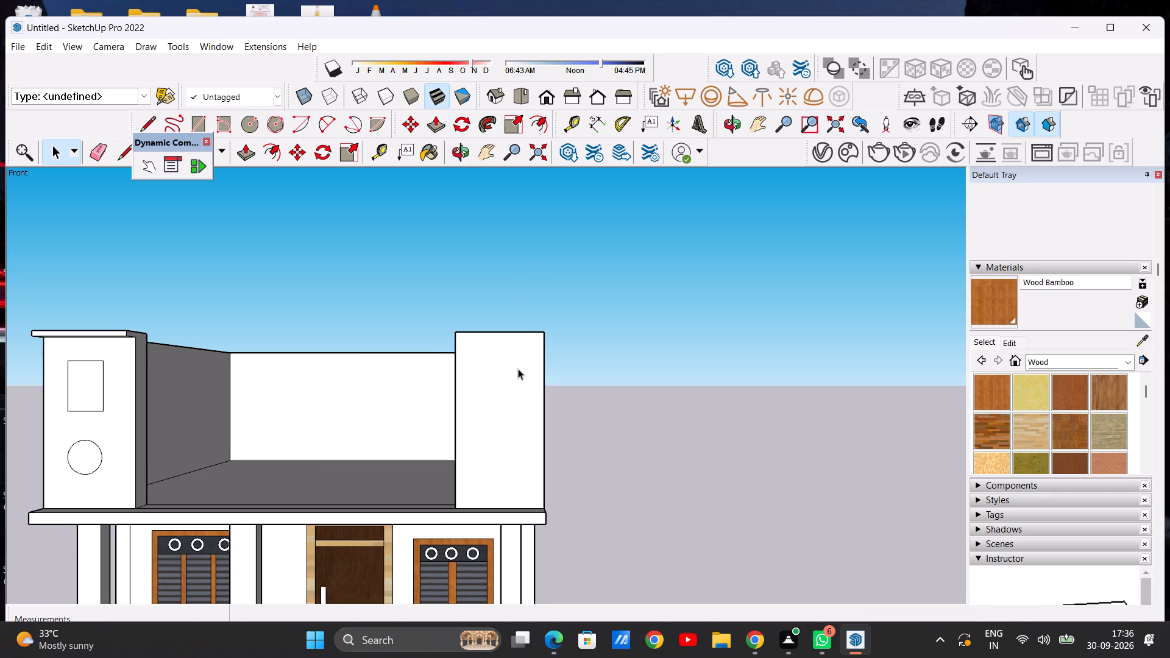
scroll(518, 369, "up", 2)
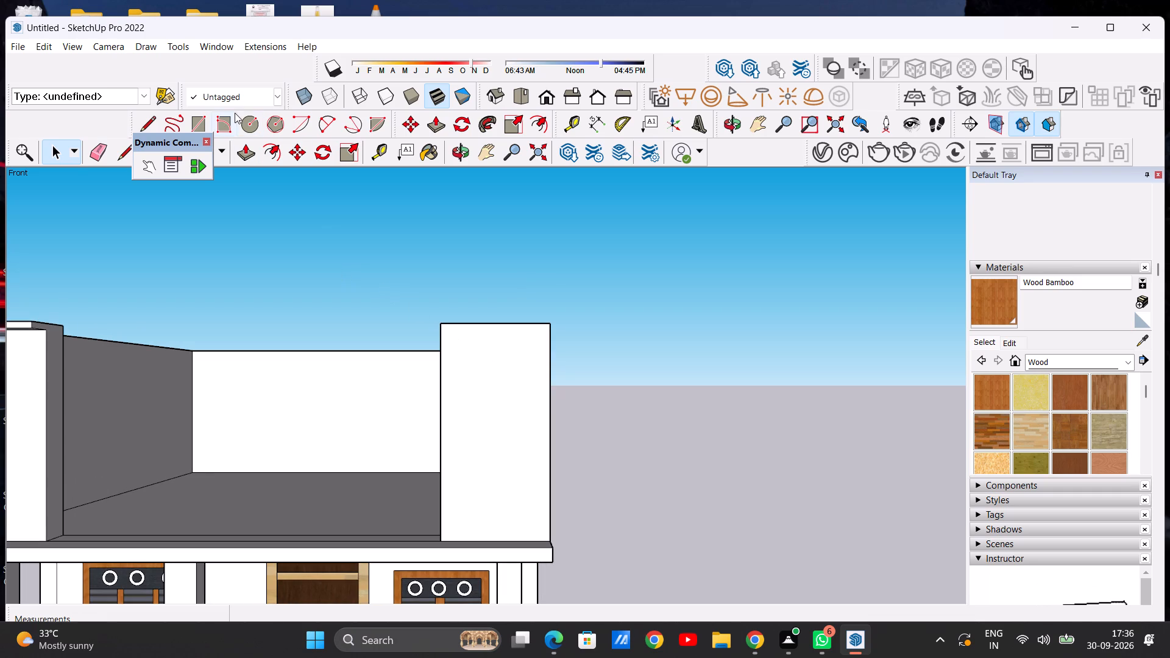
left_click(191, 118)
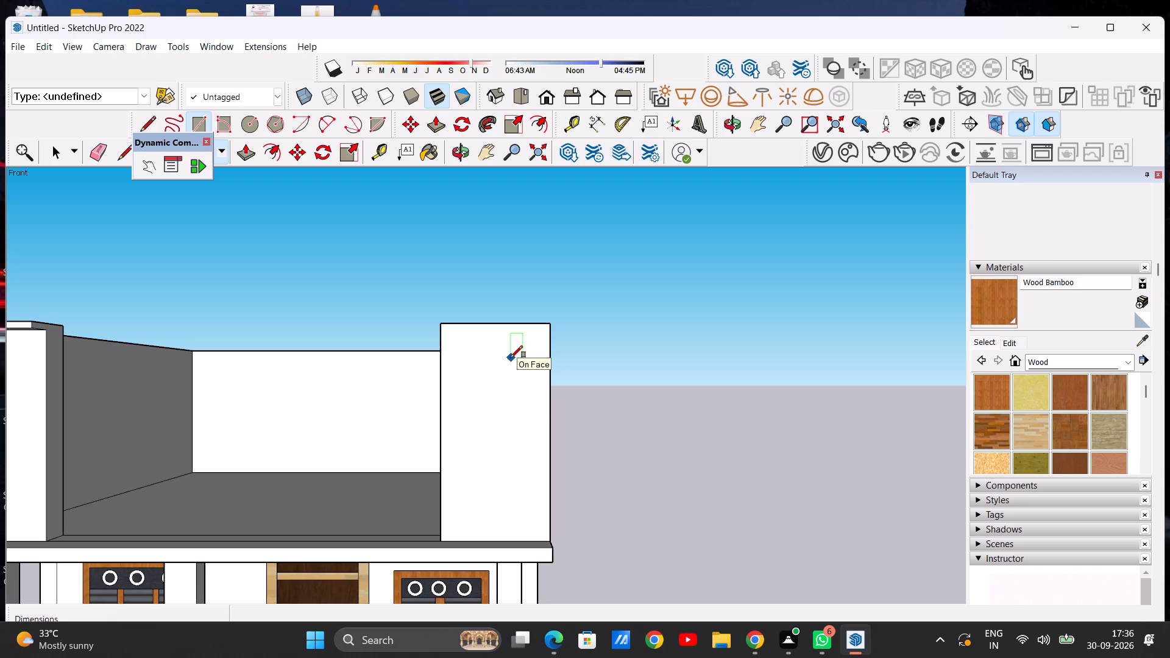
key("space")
Draw a line about 3' 1/8" long across the right front wall section's face, just below its top edge.
middle_click_drag(561, 361, 422, 459)
scroll(424, 433, "up", 1)
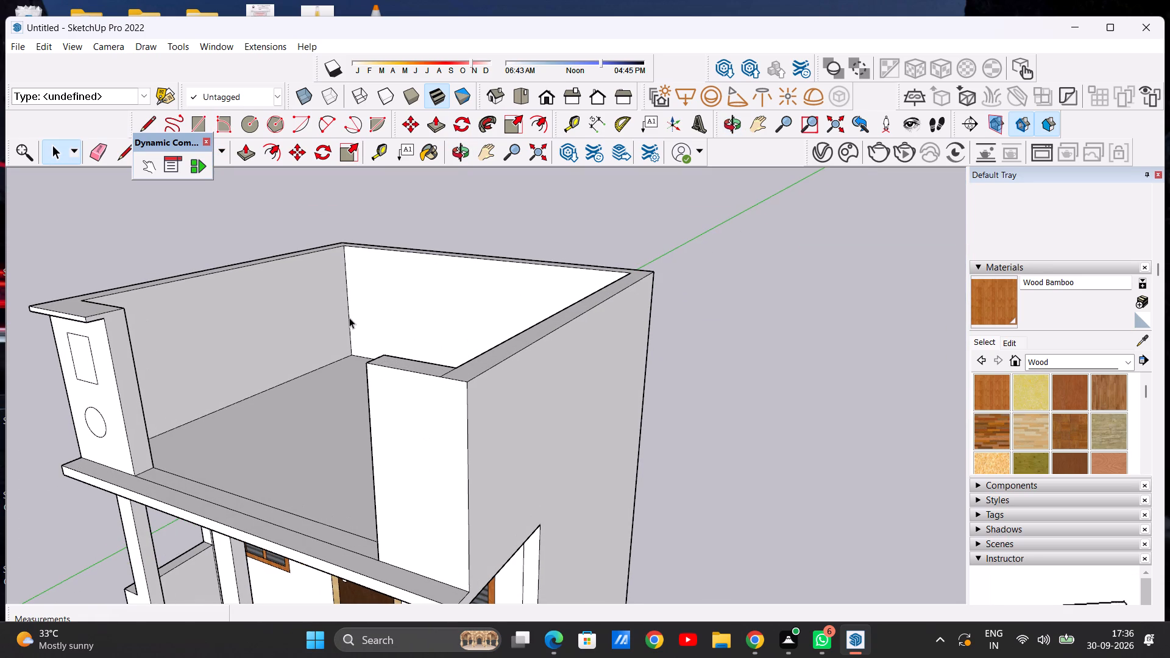
key("l")
scroll(376, 386, "up", 5)
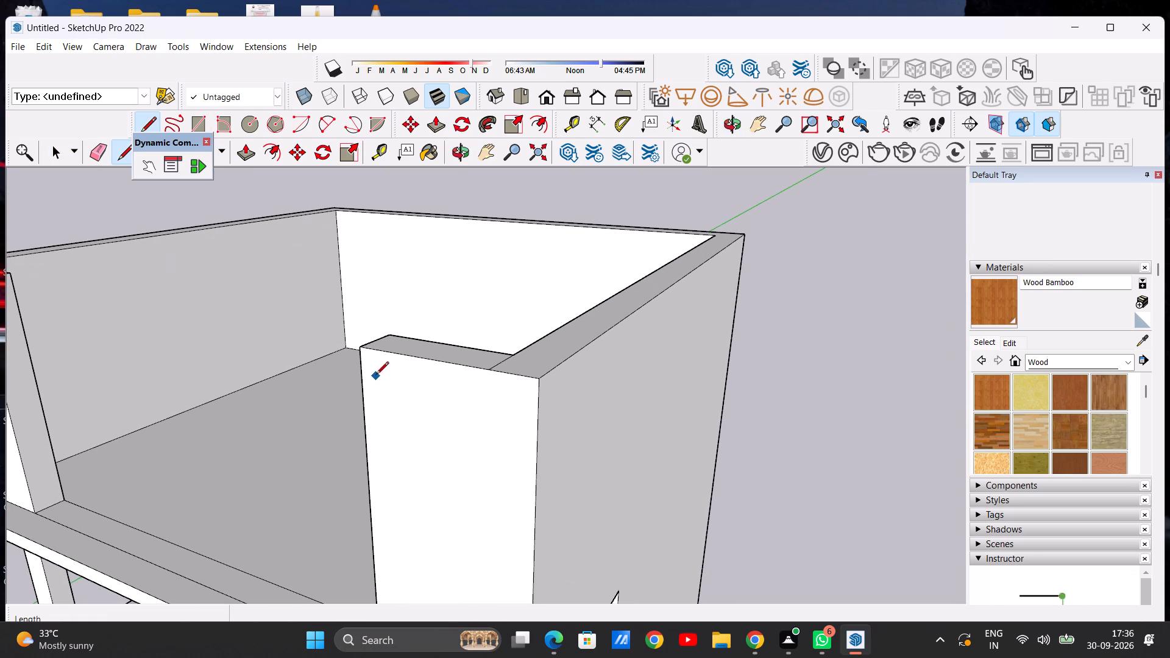
left_click(359, 366)
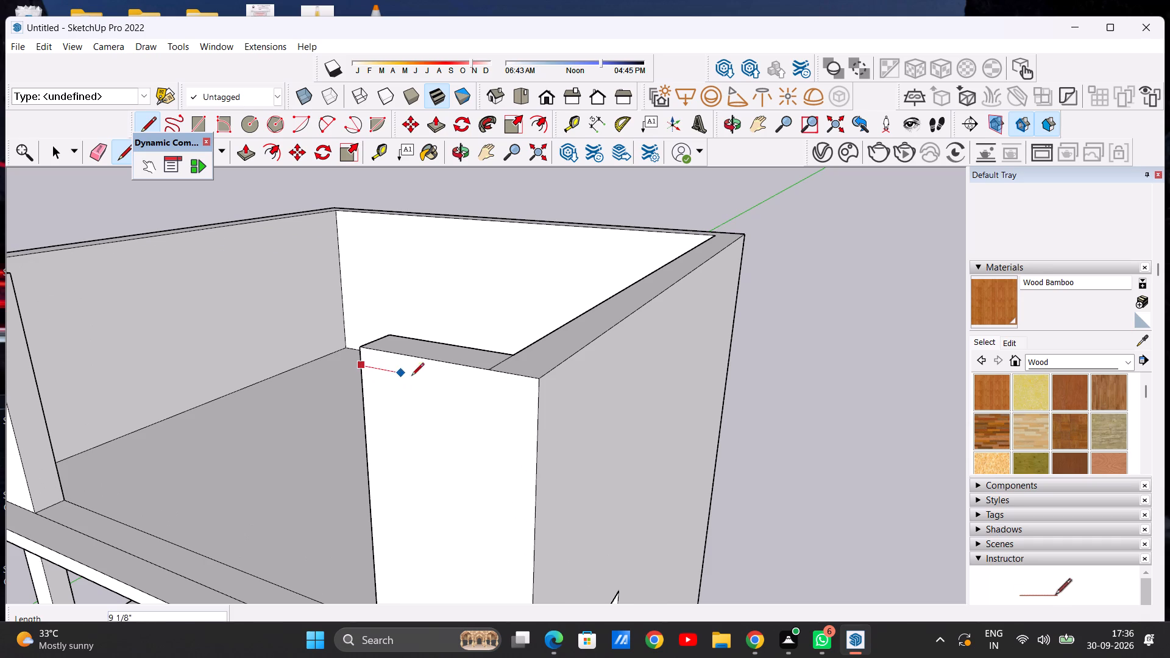
left_click(539, 399)
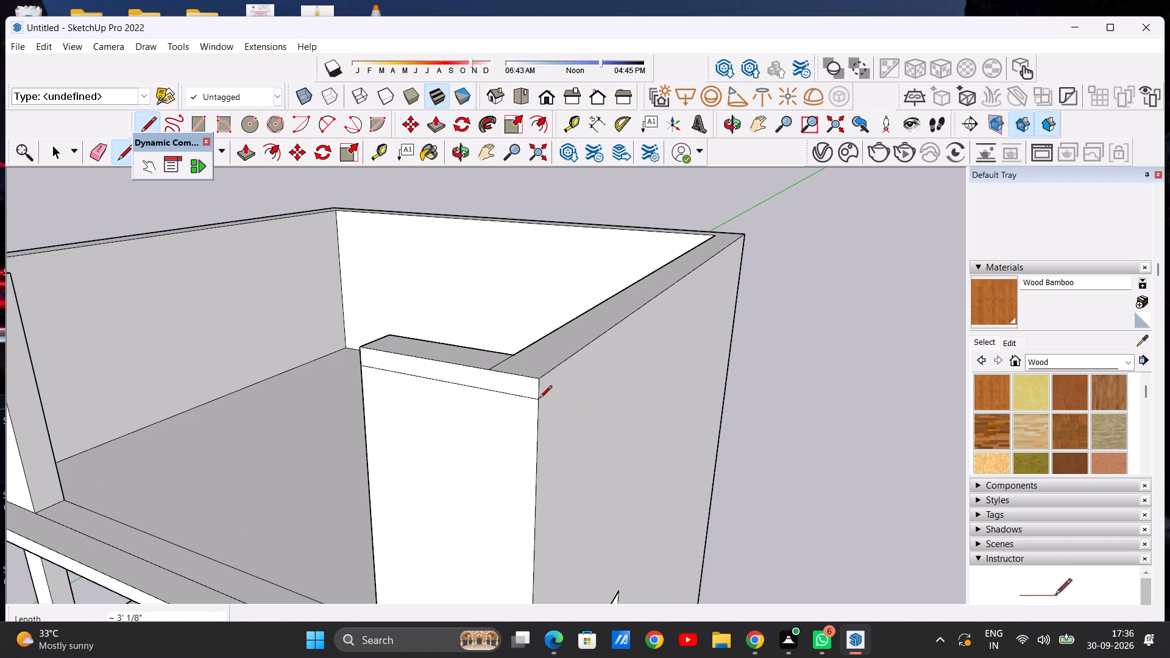
key("space")
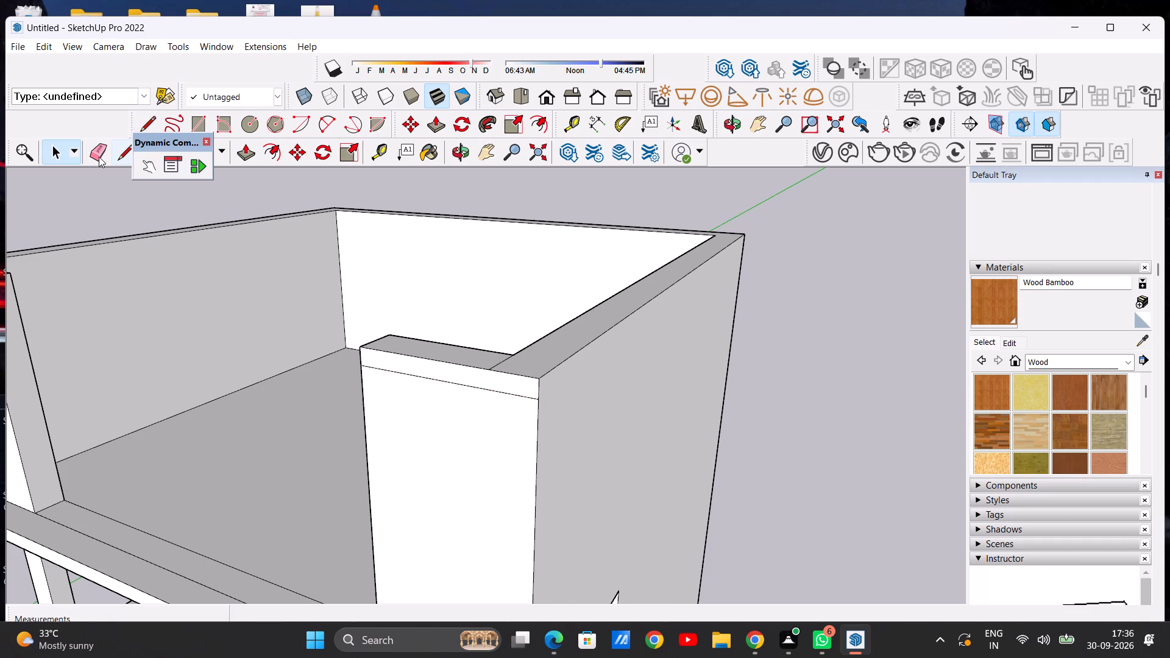
Erase the seam line on the top face where the right front wall section meets the side wall.
left_click(99, 157)
middle_click_drag(510, 363, 521, 434)
scroll(527, 447, "up", 4)
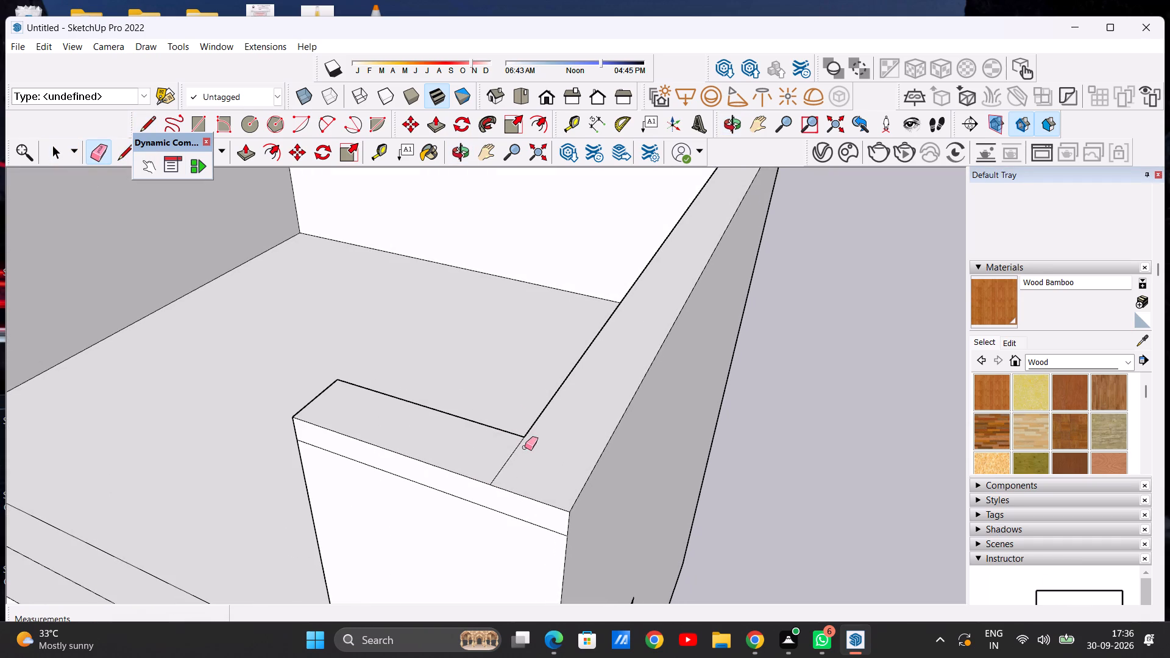
left_click_drag(506, 448, 519, 453)
key("space")
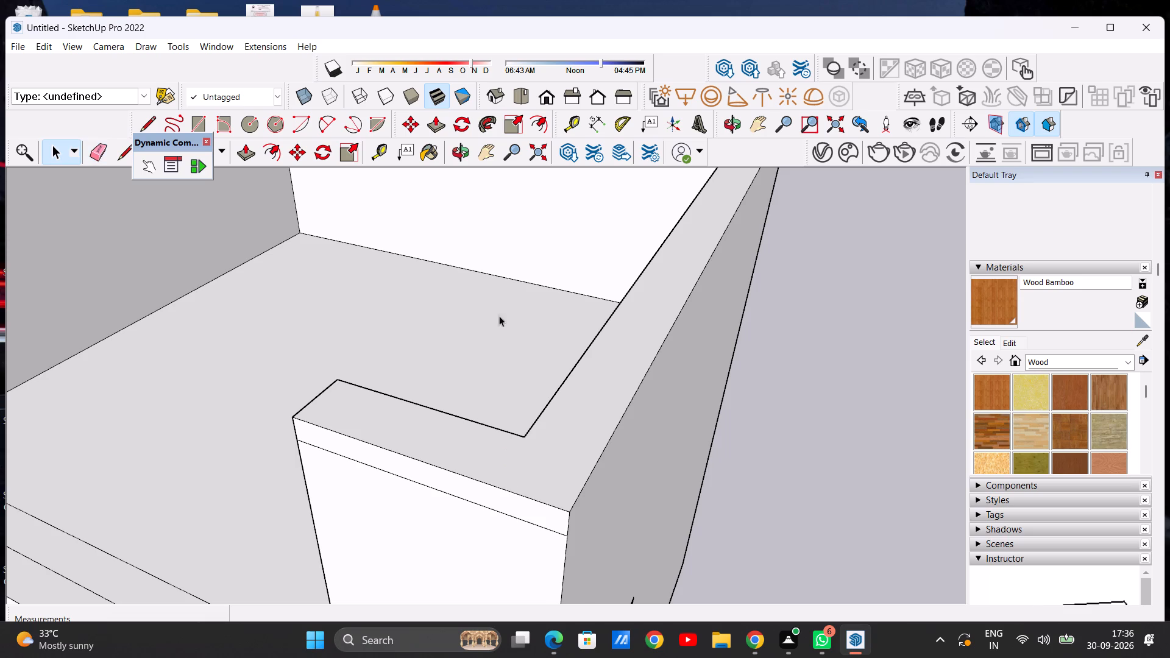
Push/Pull the right front wall section's top strip outward about 7 5/16" to align with the left wall section's ledge.
scroll(481, 251, "down", 3)
scroll(535, 370, "up", 2)
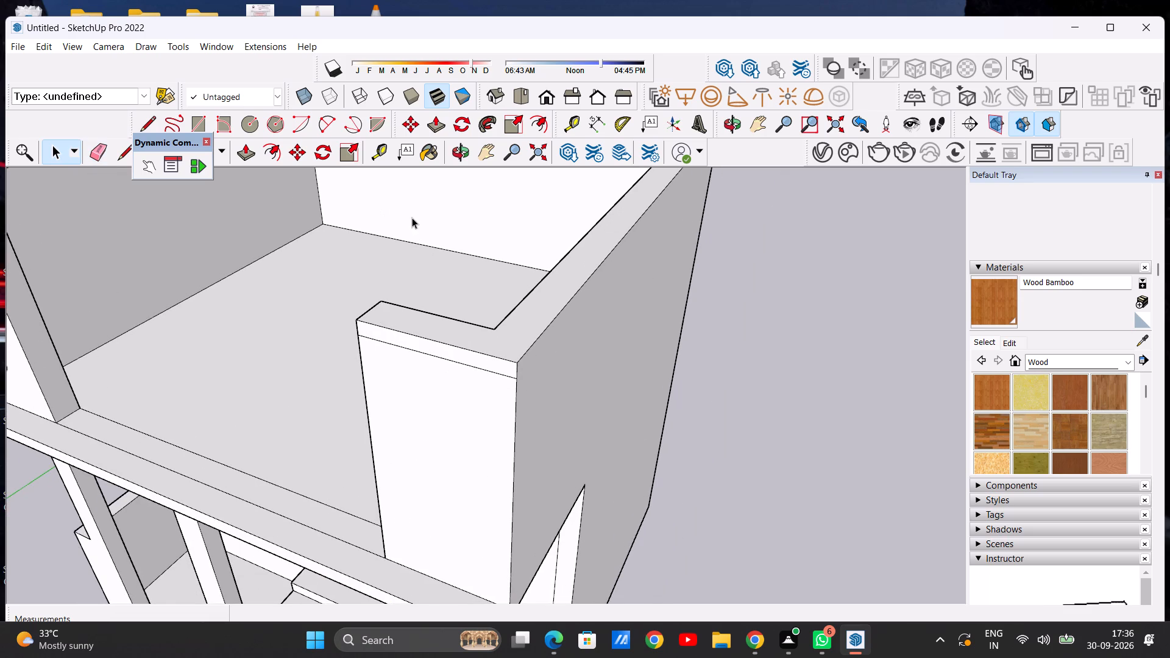
key("p")
scroll(495, 363, "up", 5)
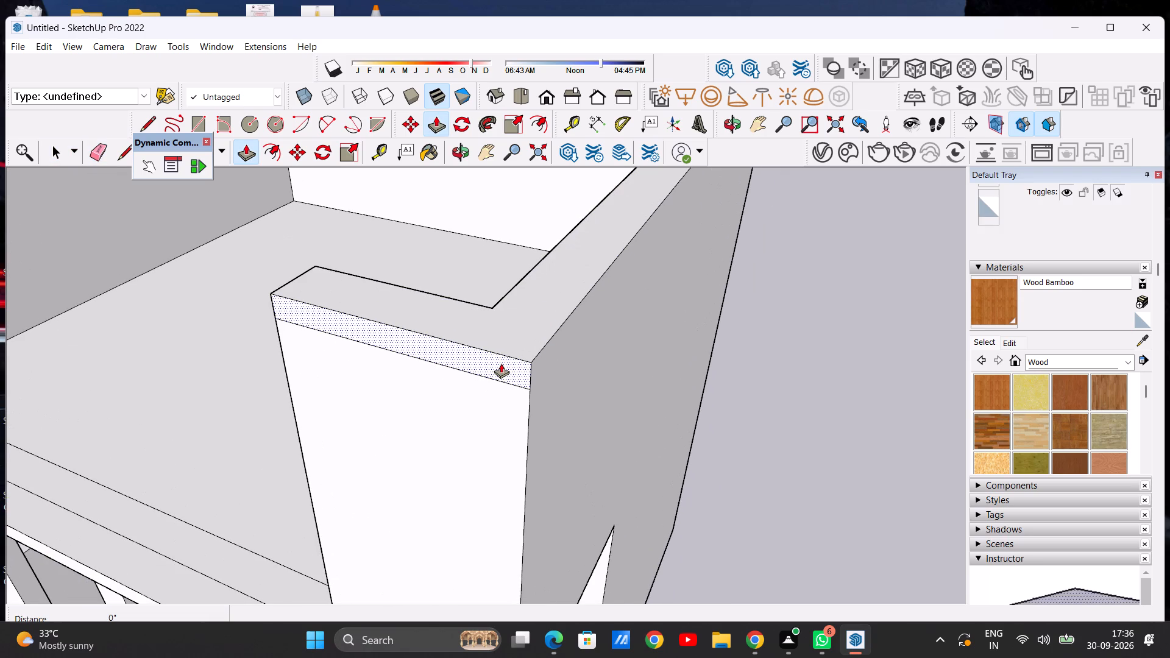
left_click(501, 363)
scroll(465, 395, "down", 9)
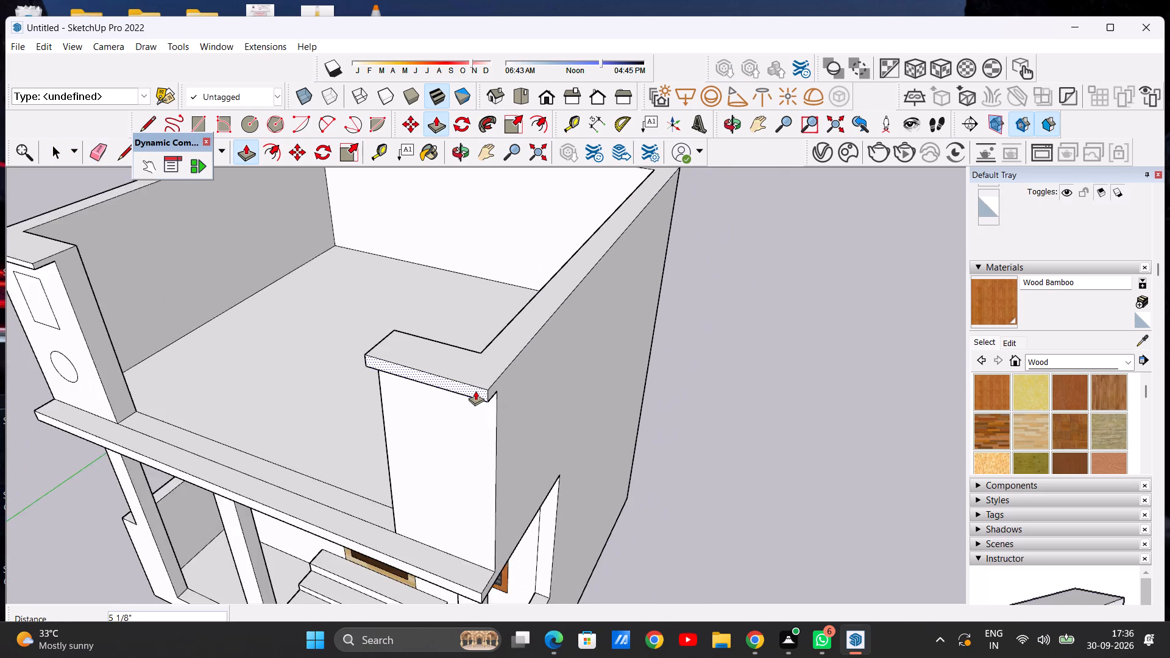
scroll(475, 391, "down", 3)
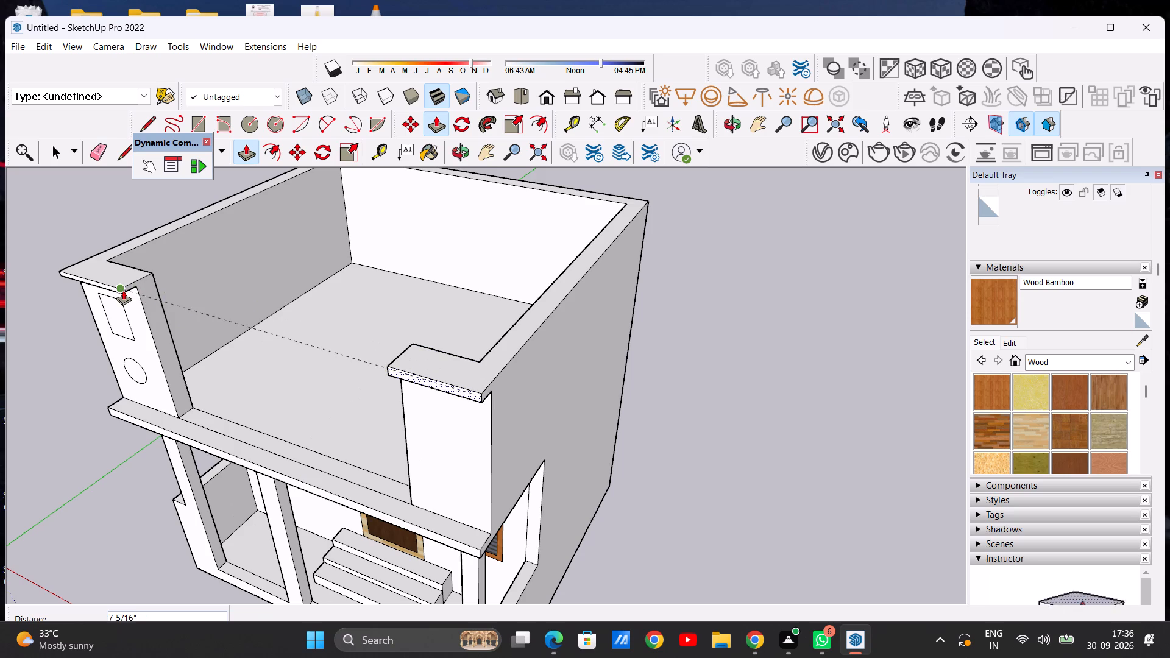
left_click(123, 290)
key("space")
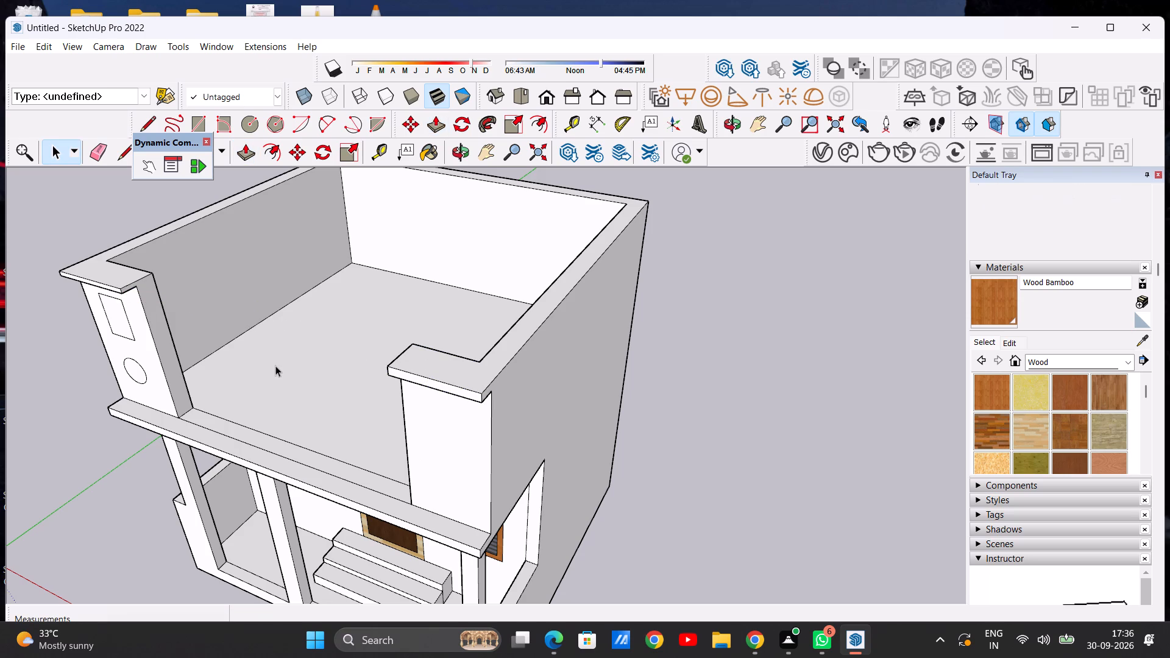
Draw a tall vertical rectangle about 3' 8" by 9 1/2" on the right front wall section's face, near its outer edge.
scroll(458, 345, "down", 3)
middle_click_drag(428, 399, 535, 222)
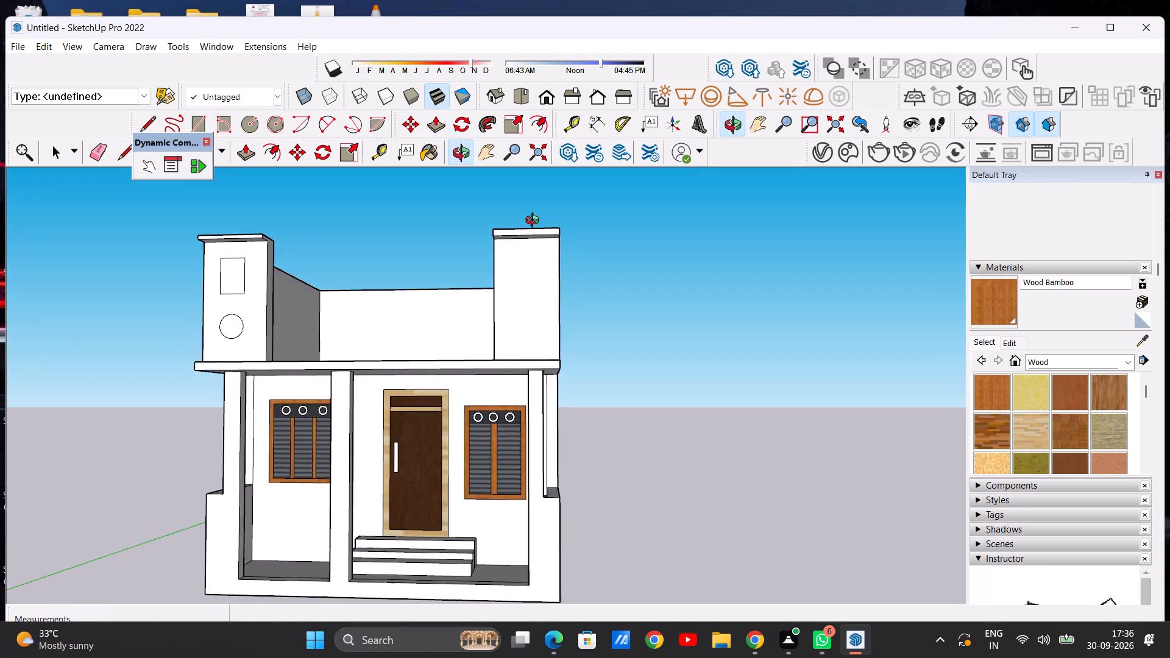
middle_click_drag(535, 222, 549, 306)
middle_click(549, 306)
middle_click_drag(553, 287, 562, 261)
scroll(581, 265, "down", 8)
scroll(553, 269, "up", 1)
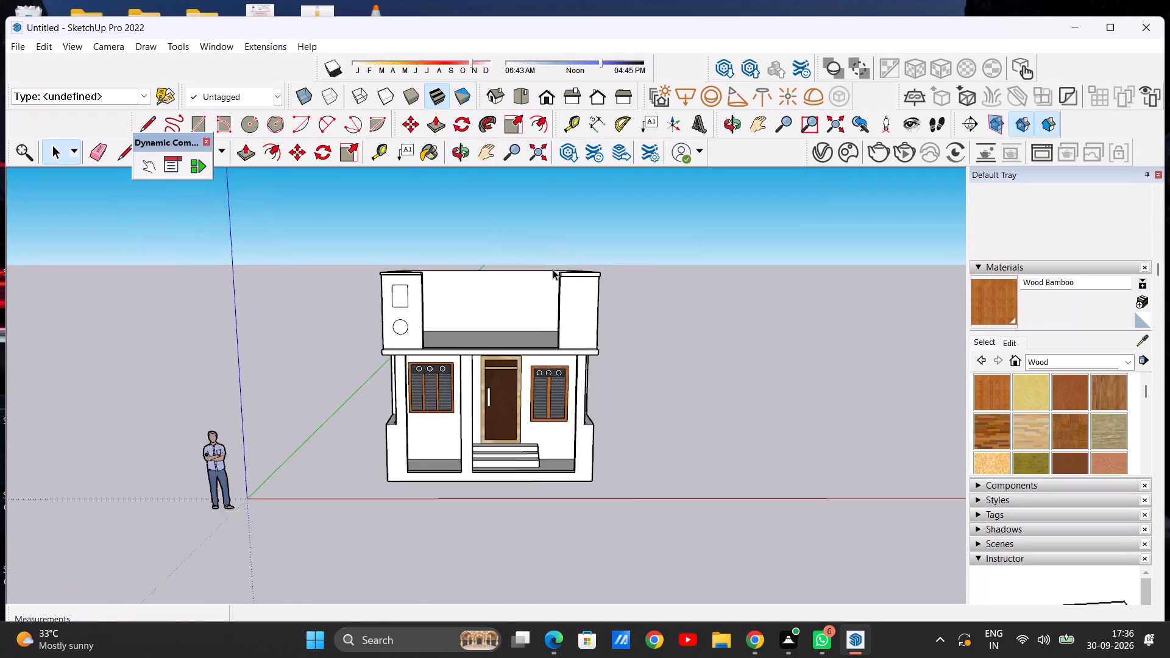
scroll(553, 269, "up", 4)
left_click(546, 103)
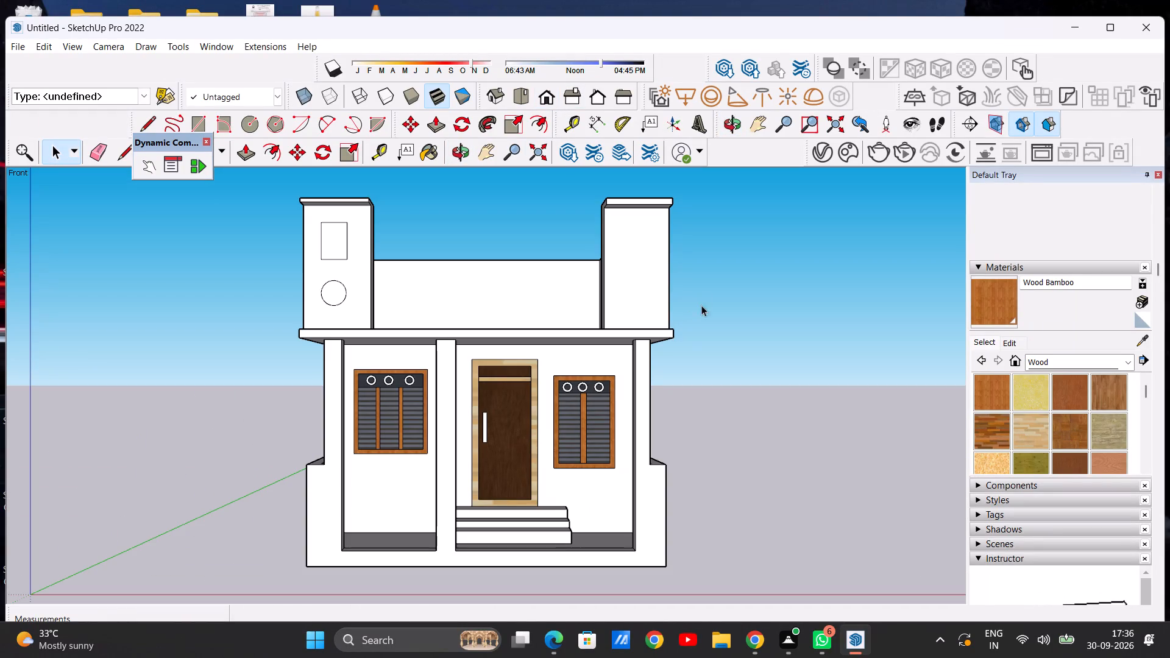
scroll(681, 293, "down", 2)
scroll(690, 221, "up", 4)
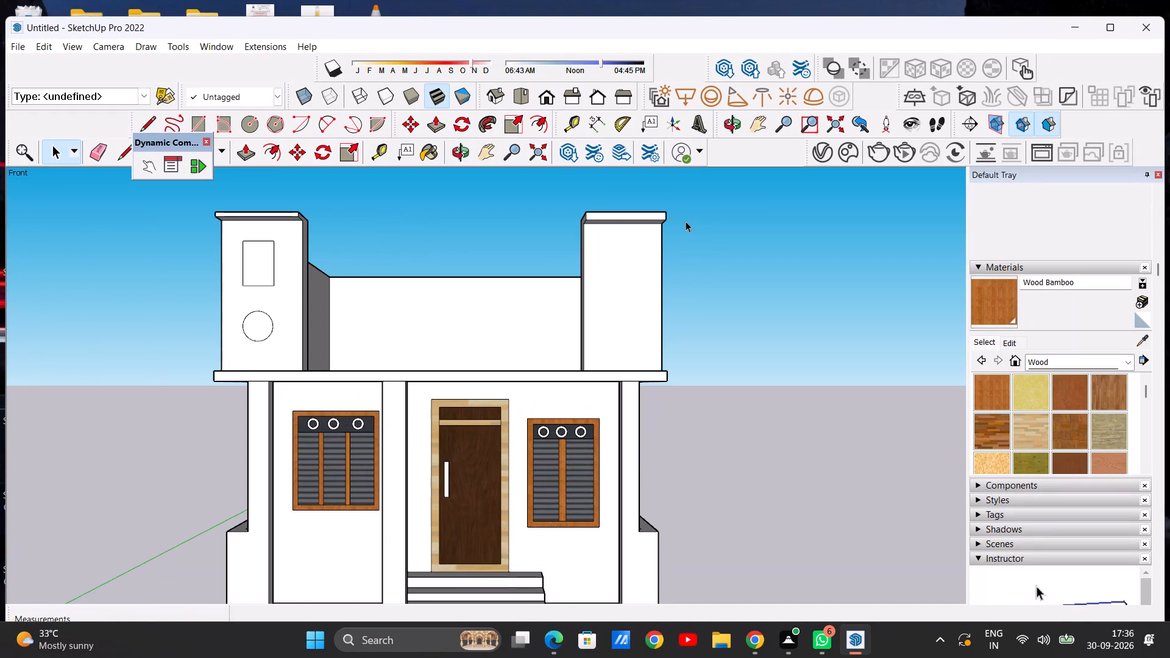
scroll(686, 221, "up", 1)
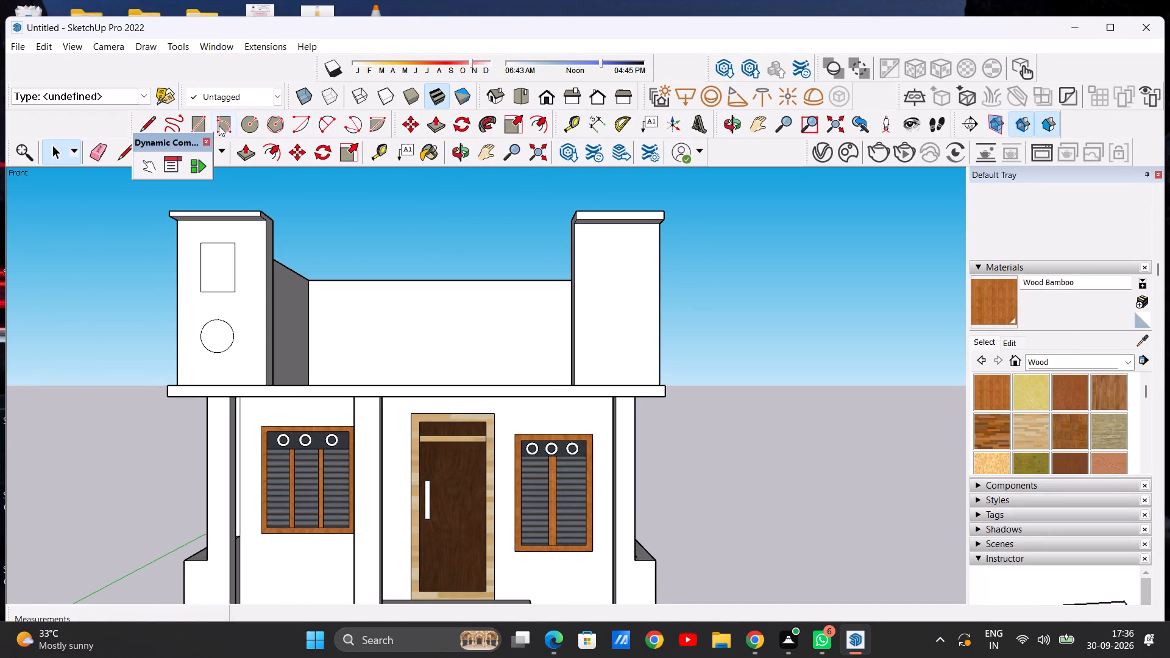
left_click(198, 120)
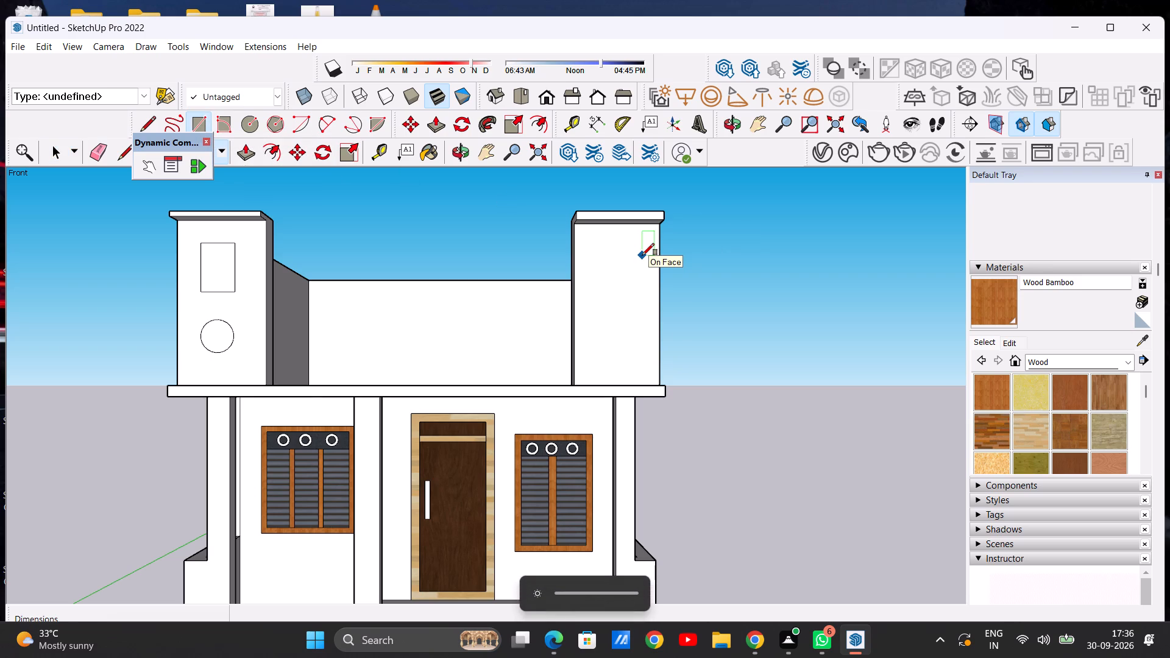
scroll(626, 261, "up", 2)
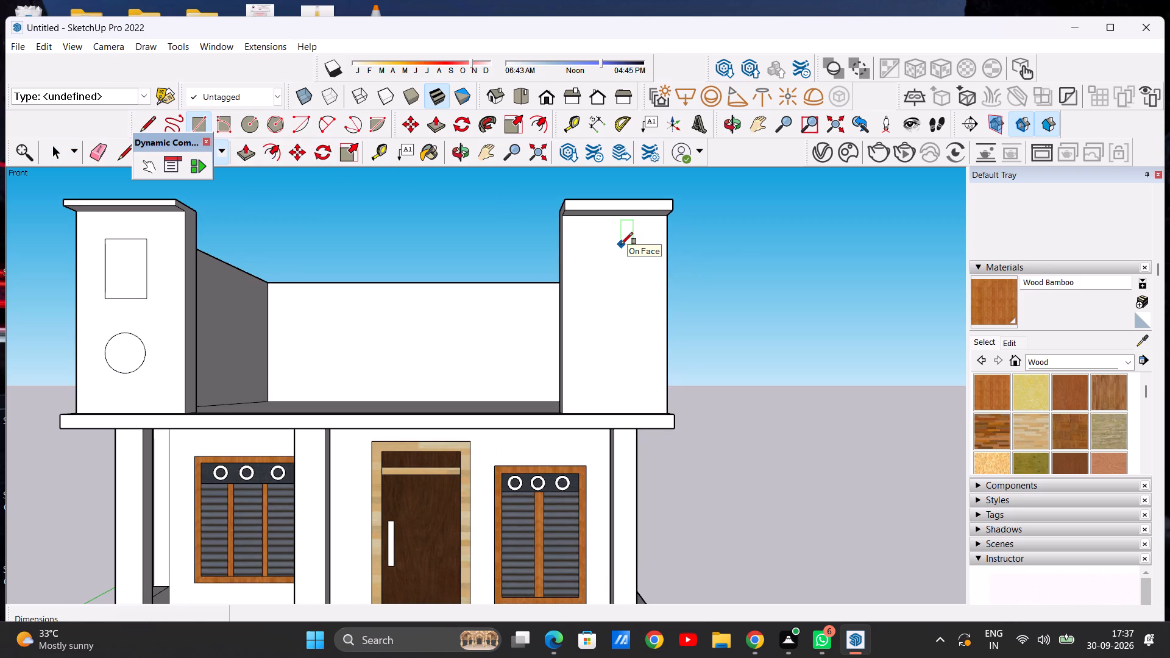
left_click(626, 239)
left_click(654, 367)
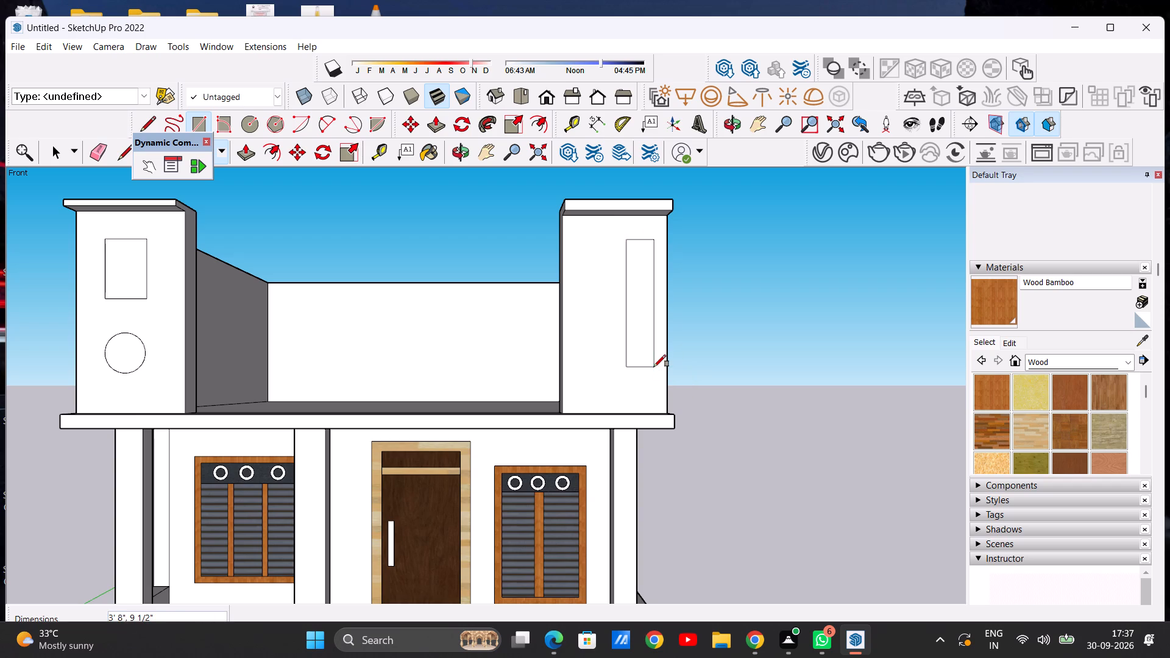
key("space")
Draw a small rectangle about 1' 15/16" by 8" on the right front wall section, beside the upper part of the tall rectangle.
scroll(704, 348, "down", 10)
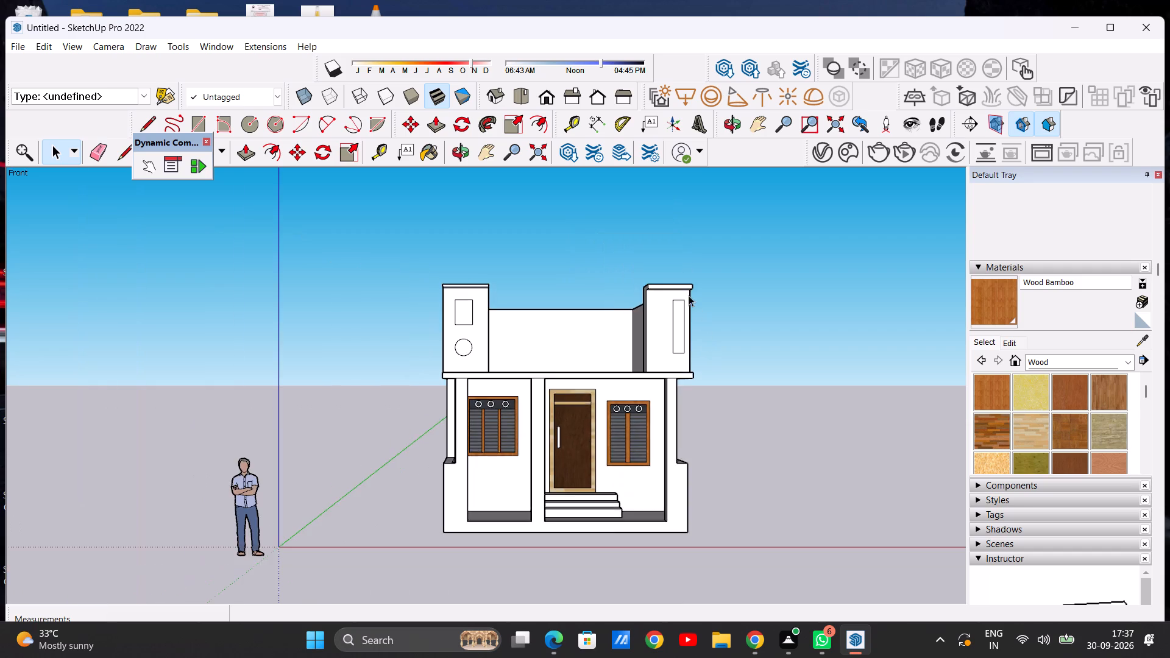
scroll(689, 295, "up", 6)
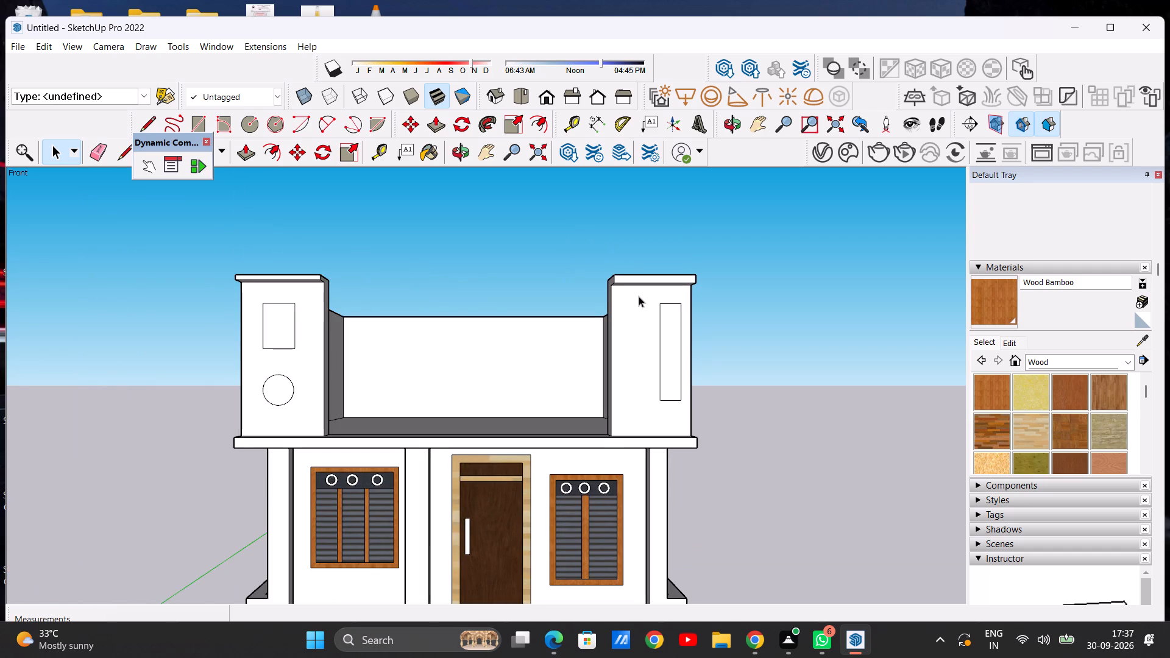
scroll(639, 296, "up", 1)
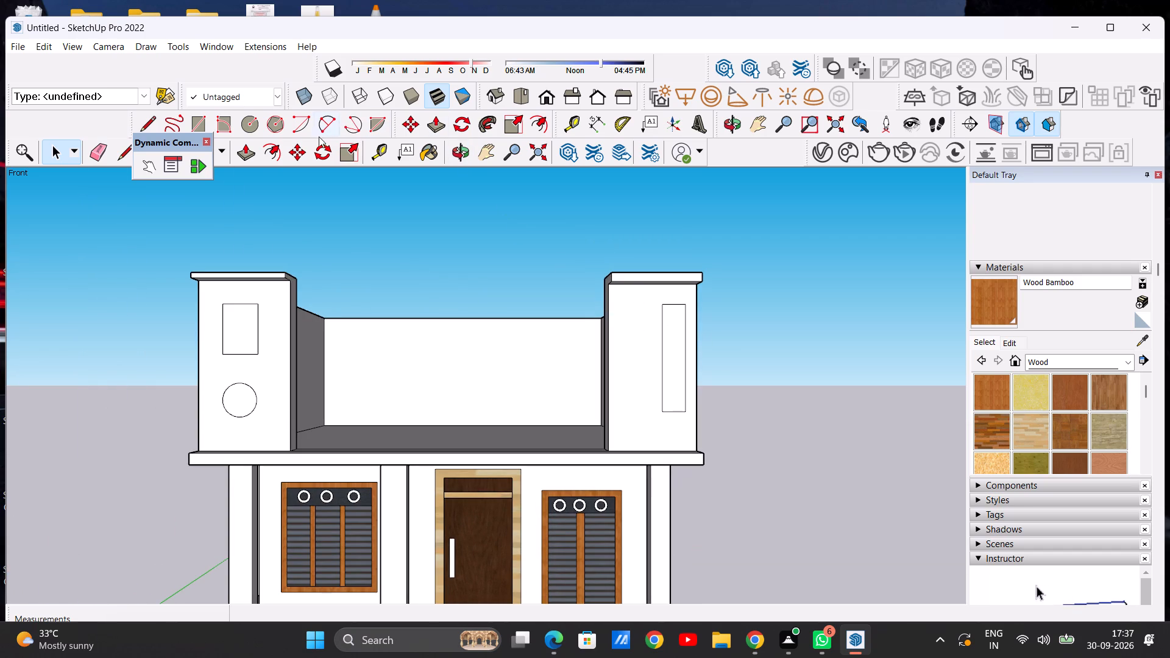
left_click(201, 127)
scroll(673, 366, "up", 4)
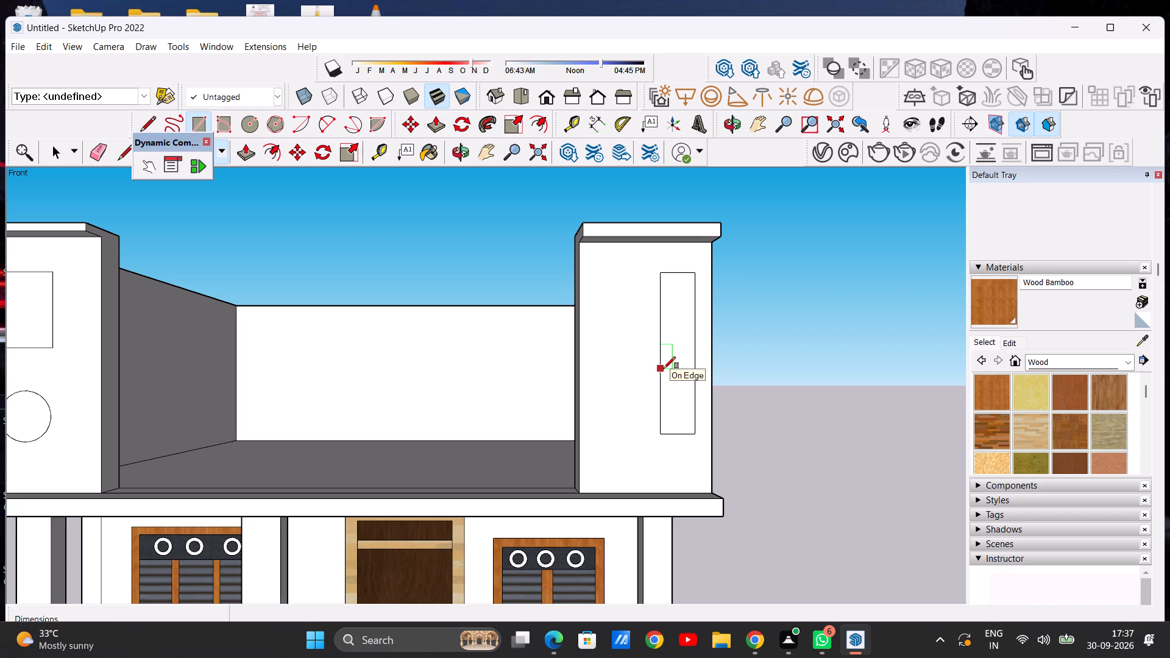
left_click(603, 289)
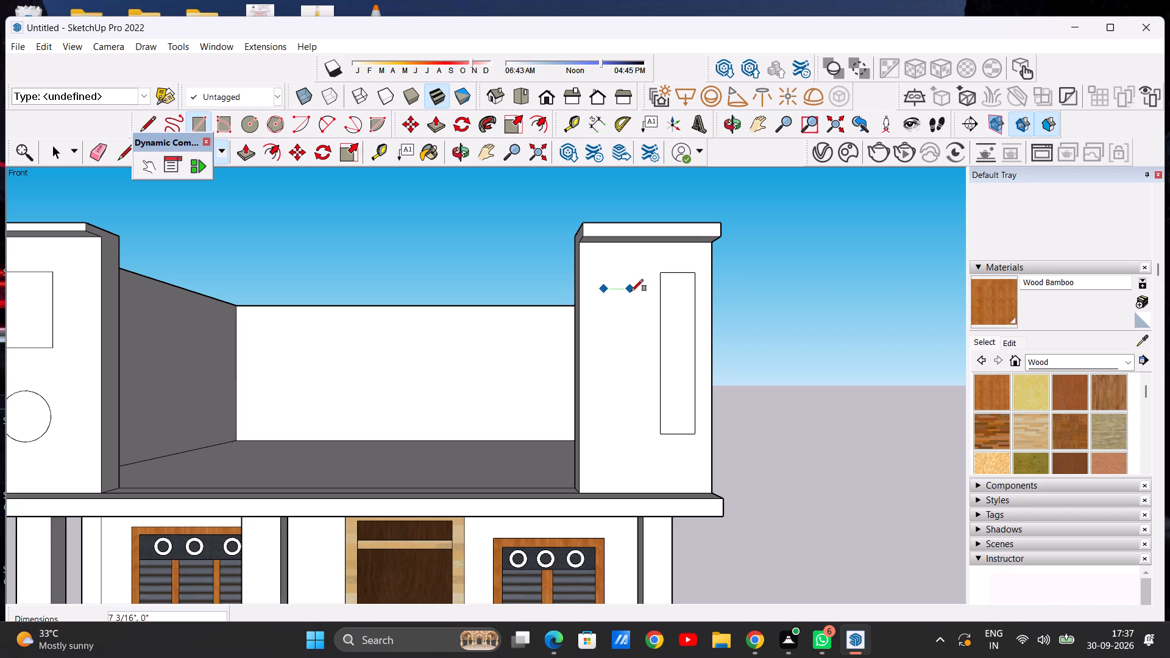
left_click(633, 335)
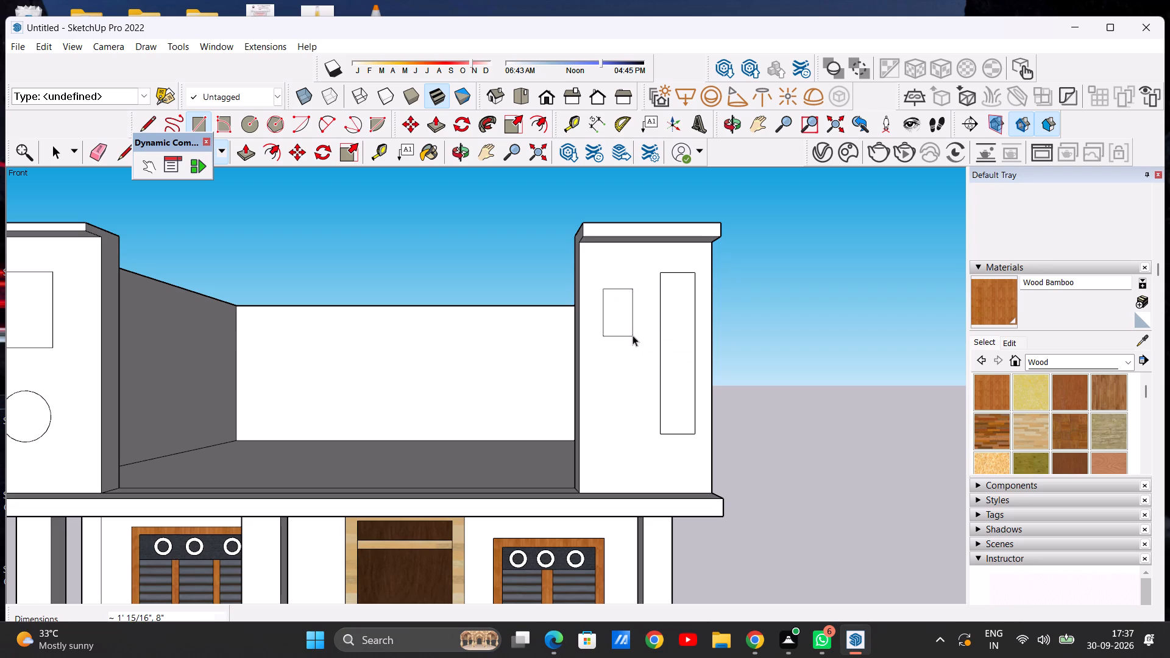
key("space")
Copy the small rectangle straight down about 1' 9" on the right front wall section's face.
double_click(629, 320)
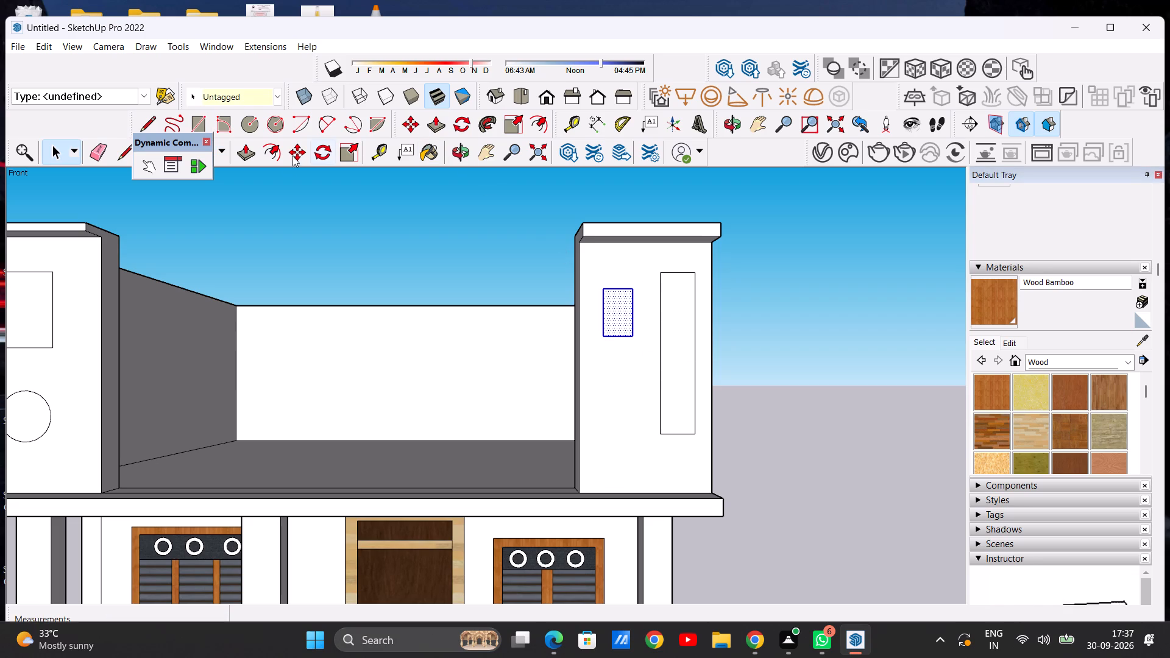
left_click(290, 144)
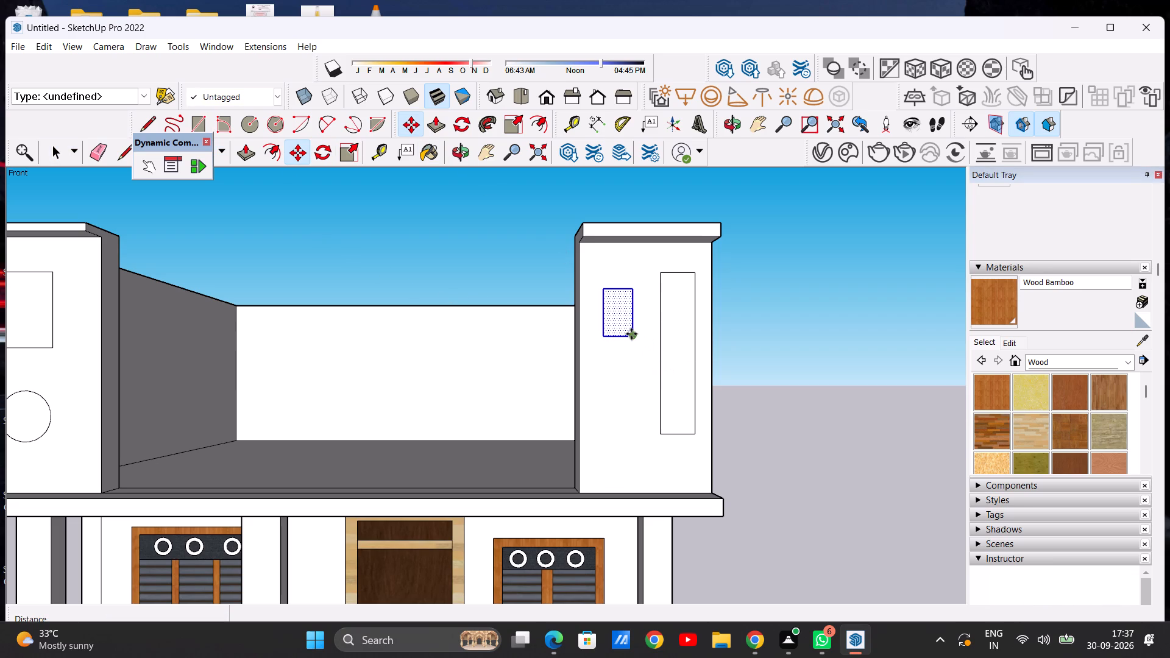
left_click(631, 334)
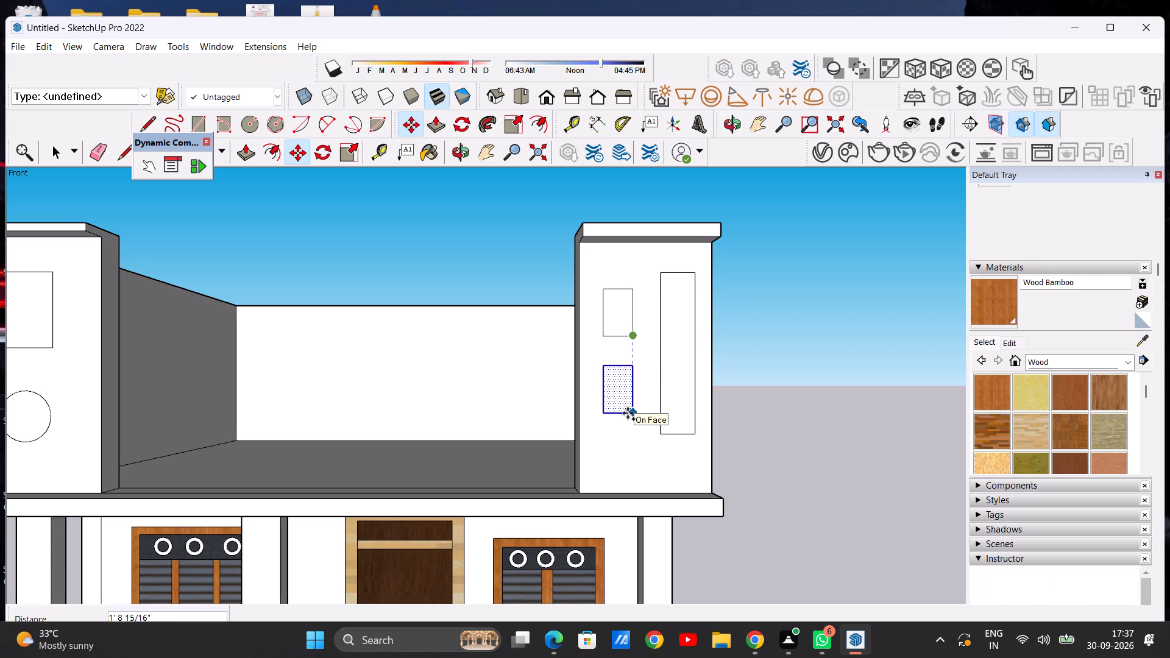
left_click(628, 411)
key("space")
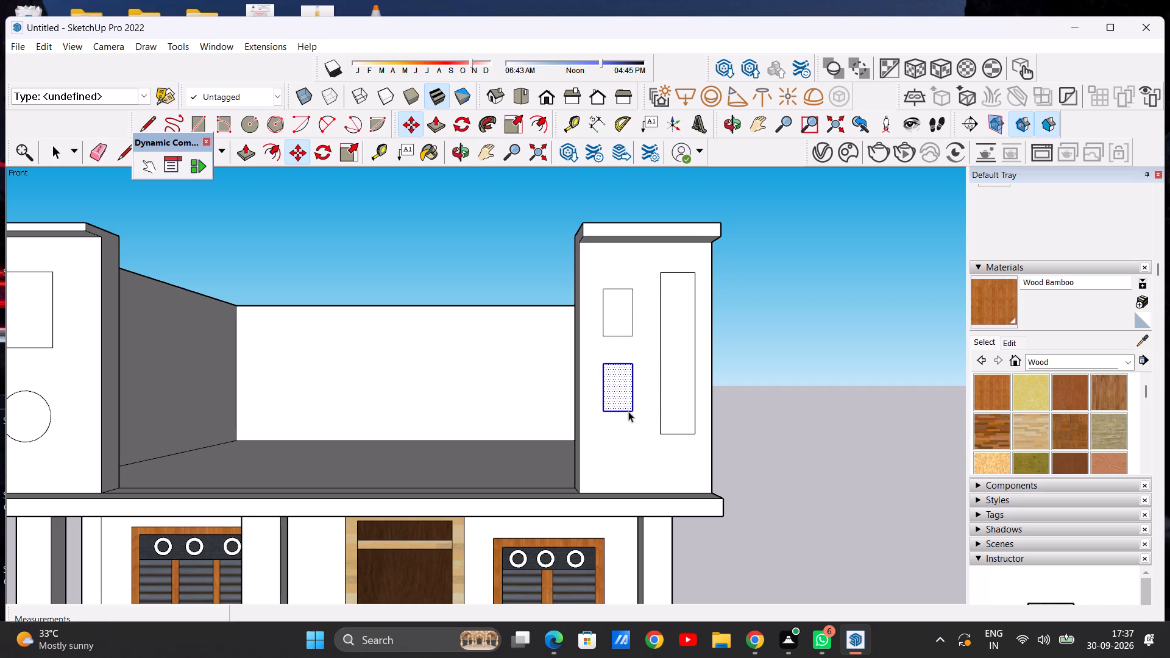
scroll(637, 421, "down", 6)
left_click(790, 393)
Examine the house from the front, side and above, checking the parapet wall sections and their rectangle and circle outlines.
scroll(648, 359, "down", 6)
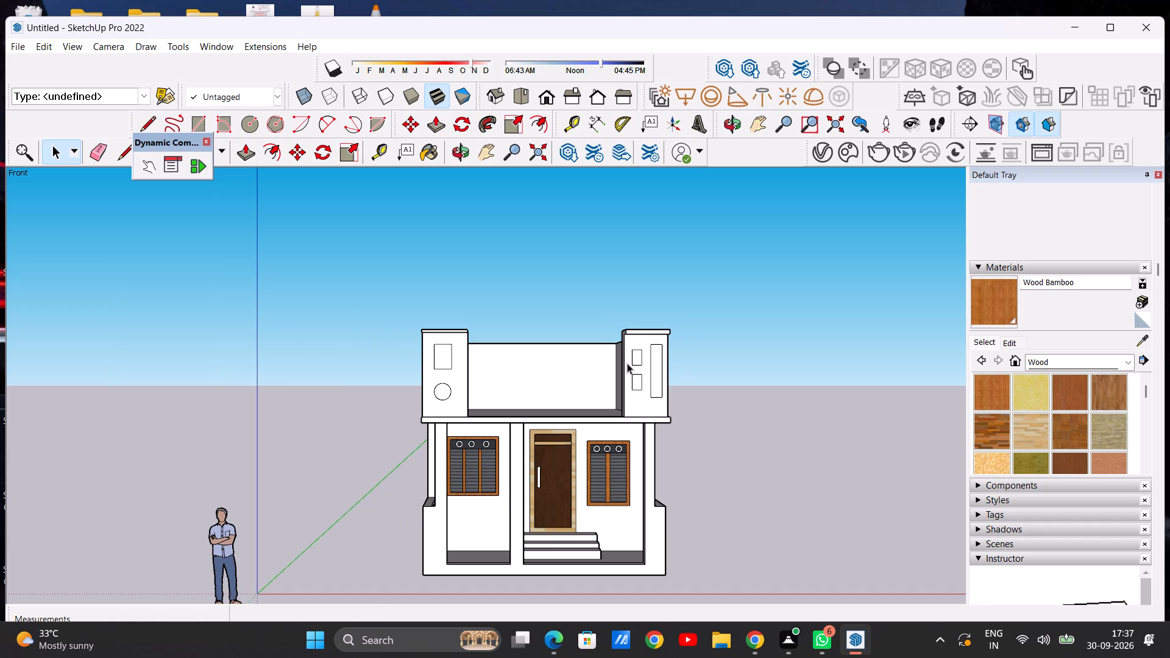
scroll(654, 361, "up", 3)
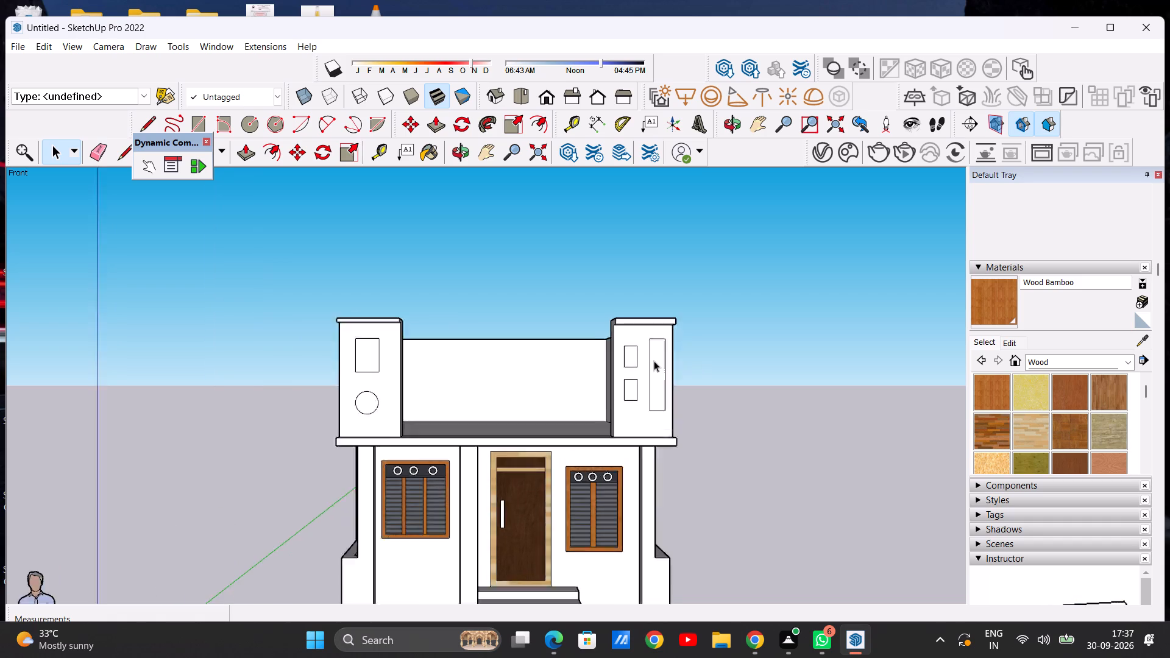
scroll(654, 361, "up", 3)
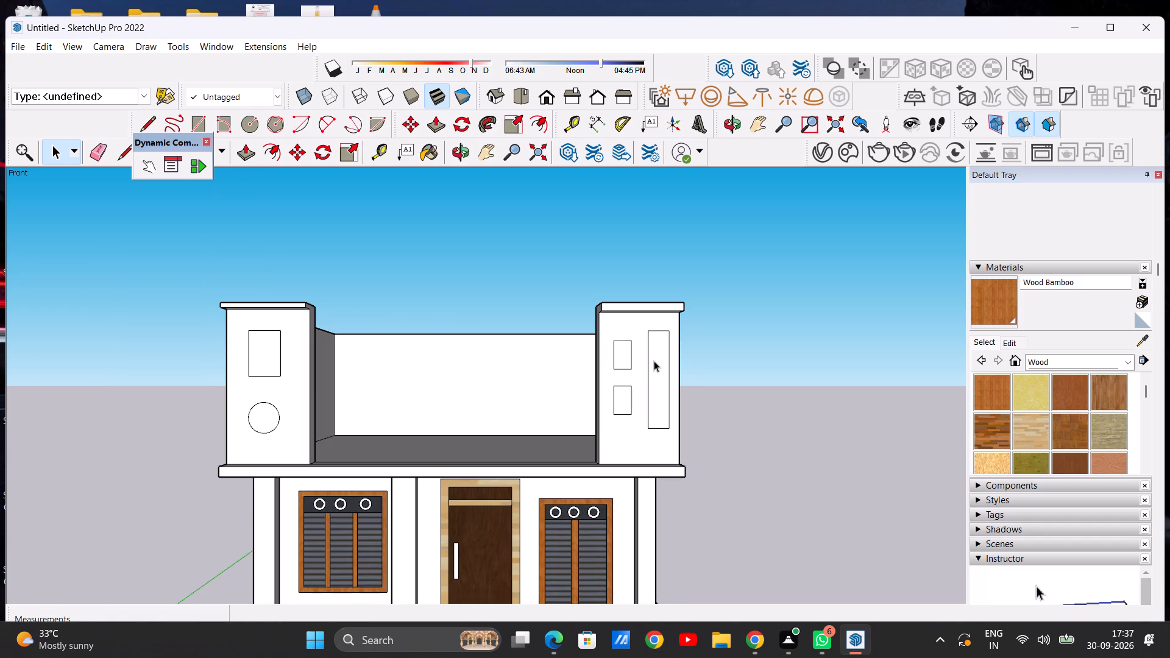
key("space")
middle_click_drag(661, 364, 650, 355)
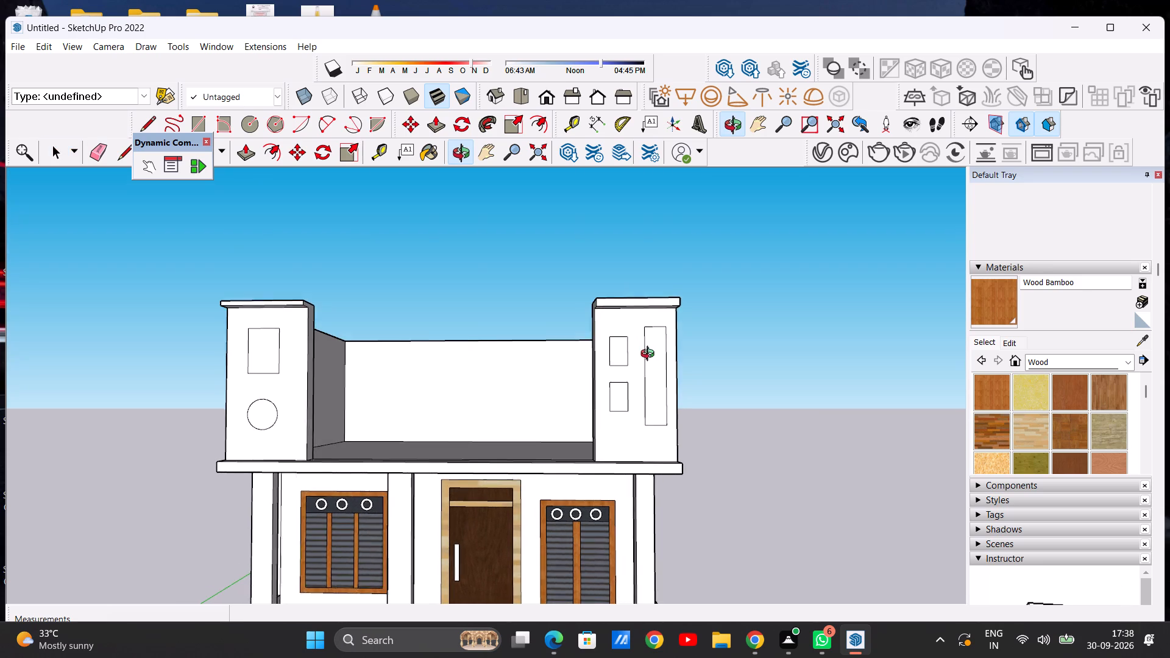
middle_click_drag(650, 355, 655, 374)
middle_click(656, 375)
scroll(648, 341, "down", 9)
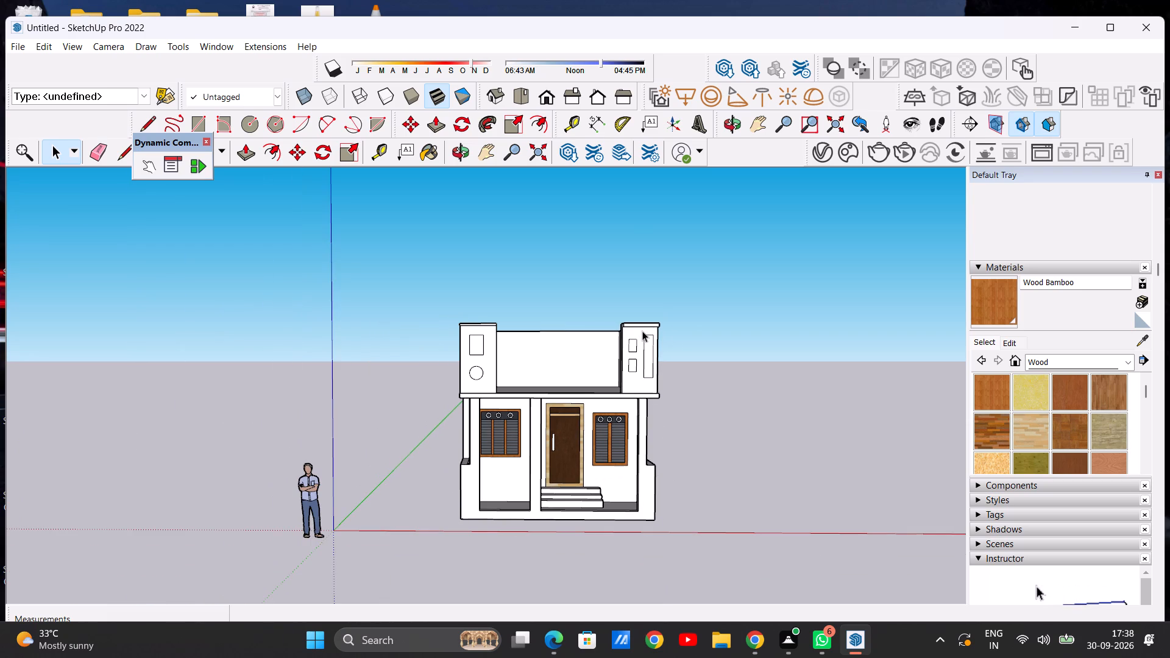
scroll(671, 369, "up", 4)
middle_click_drag(649, 382, 619, 385)
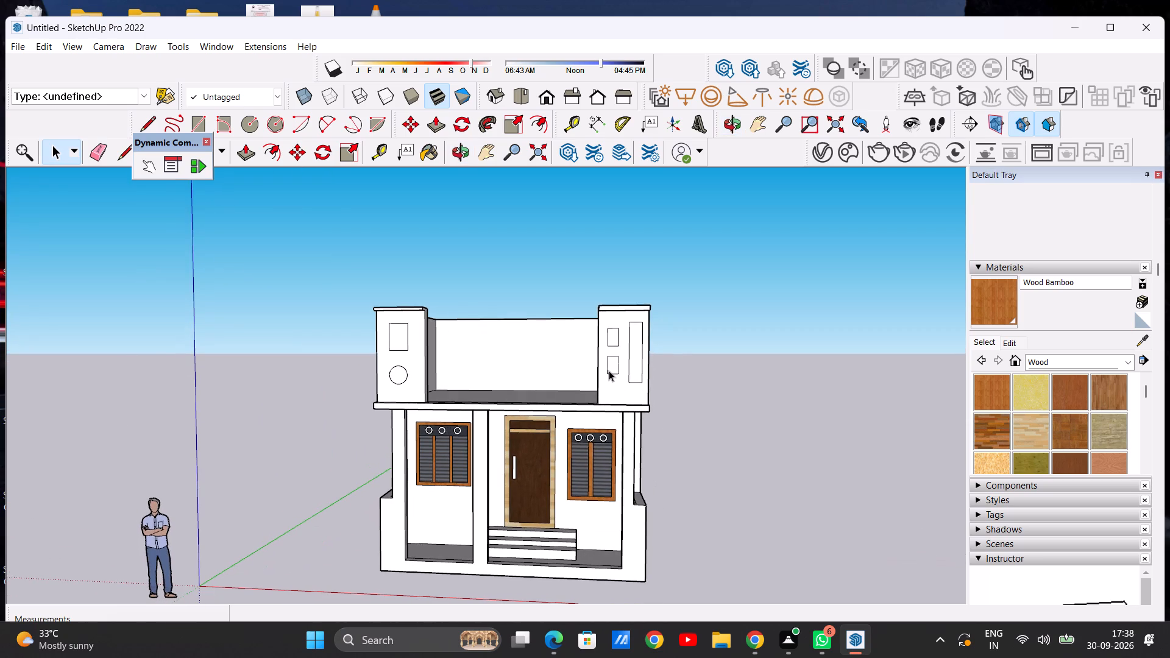
middle_click(634, 416)
scroll(609, 378, "down", 2)
scroll(489, 379, "up", 2)
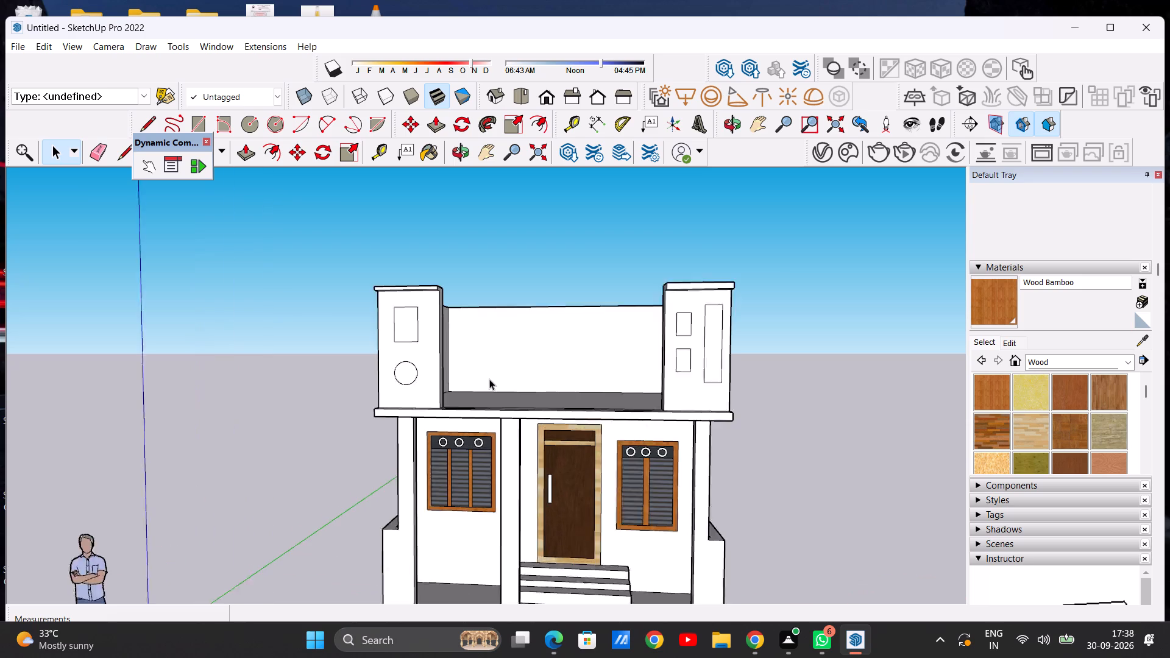
scroll(489, 379, "up", 2)
left_click(540, 88)
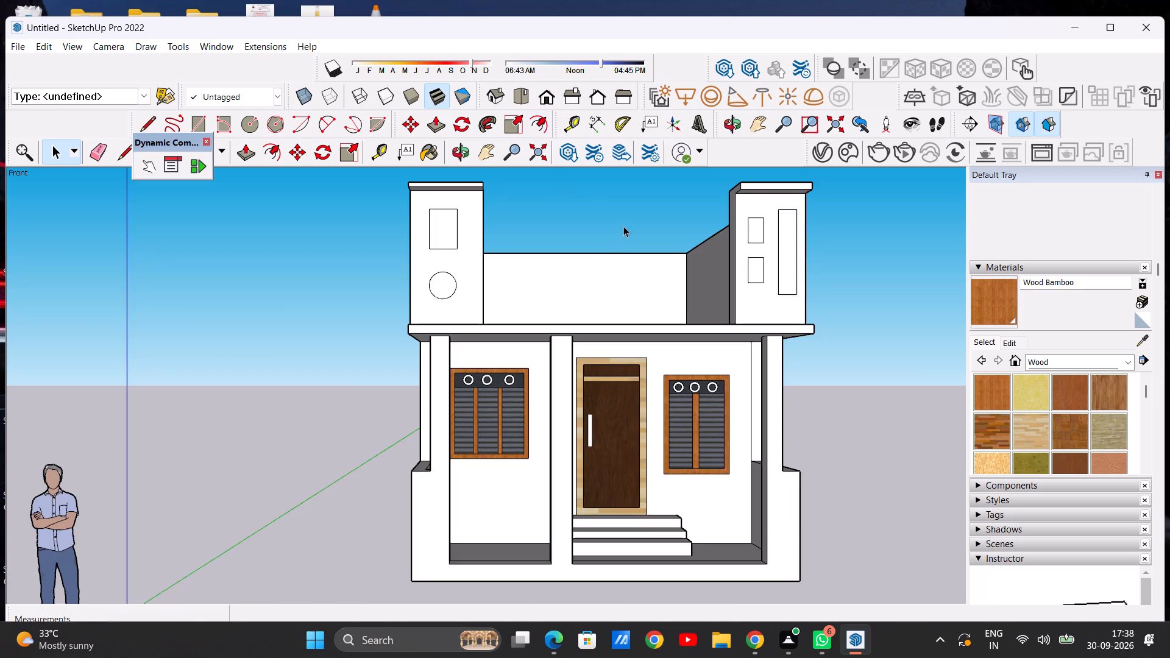
scroll(481, 304, "down", 5)
scroll(672, 223, "up", 4)
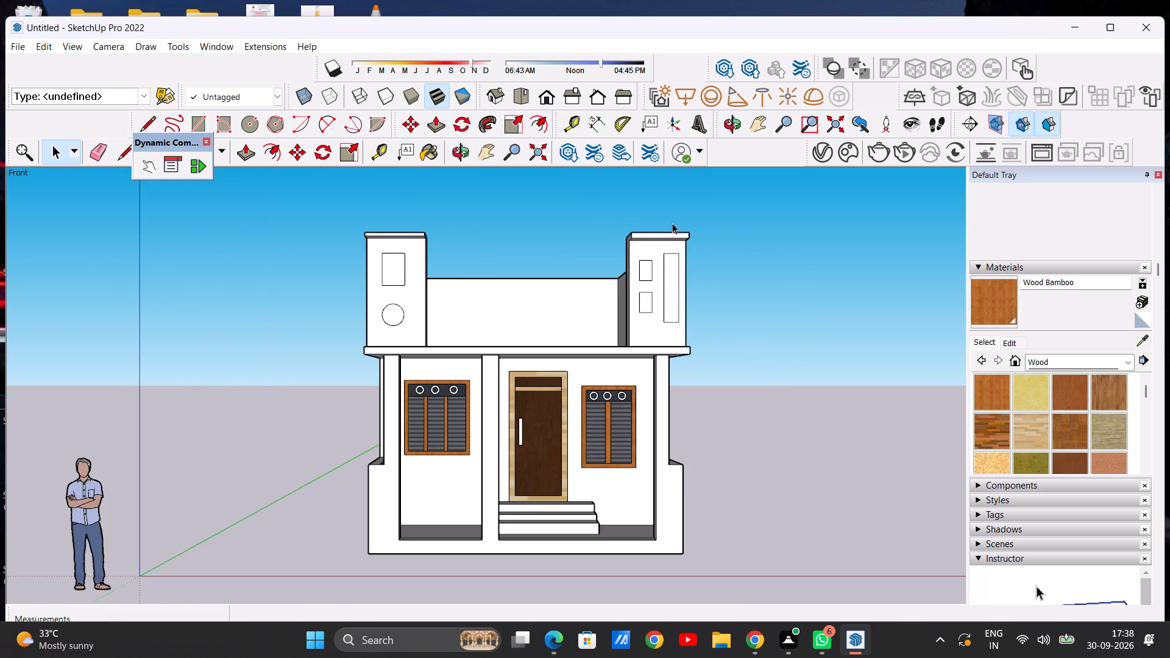
middle_click_drag(370, 307, 695, 311)
middle_click_drag(682, 312, 531, 318)
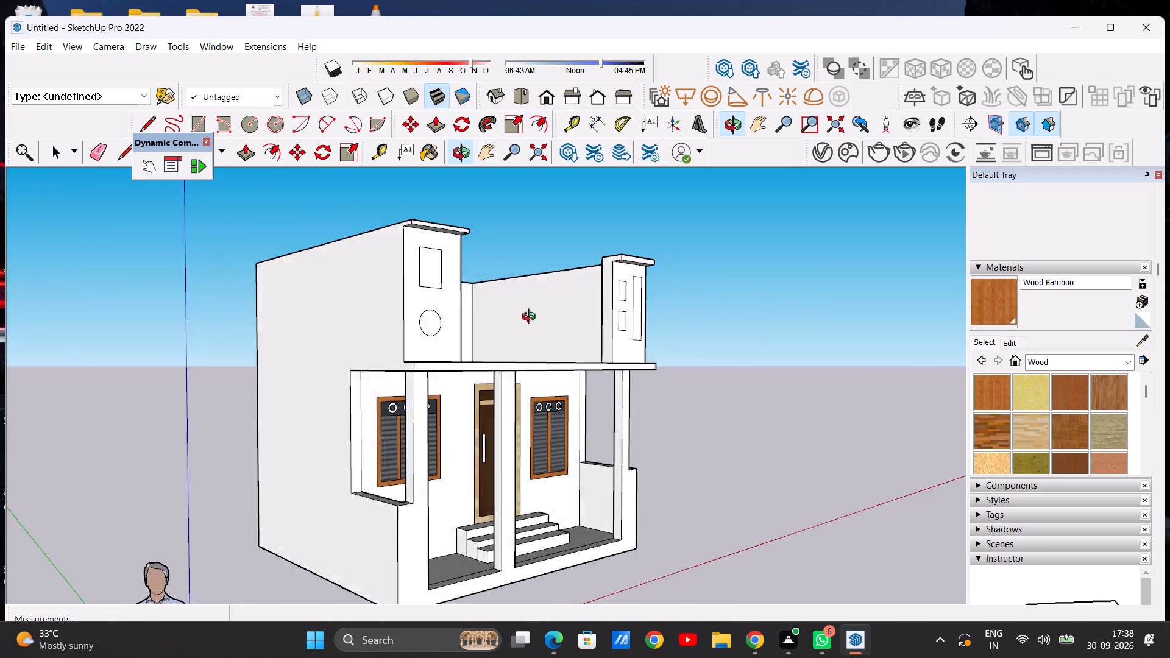
middle_click_drag(531, 318, 364, 416)
middle_click_drag(390, 353, 396, 305)
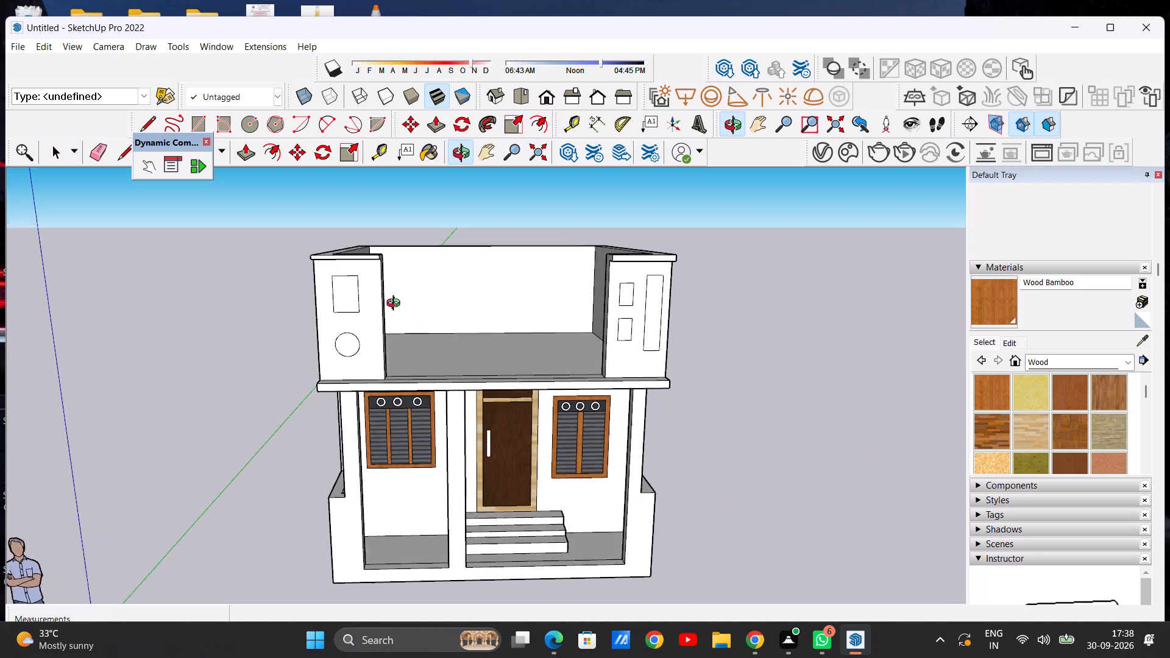
middle_click_drag(396, 305, 379, 282)
scroll(378, 321, "down", 8)
scroll(420, 286, "up", 4)
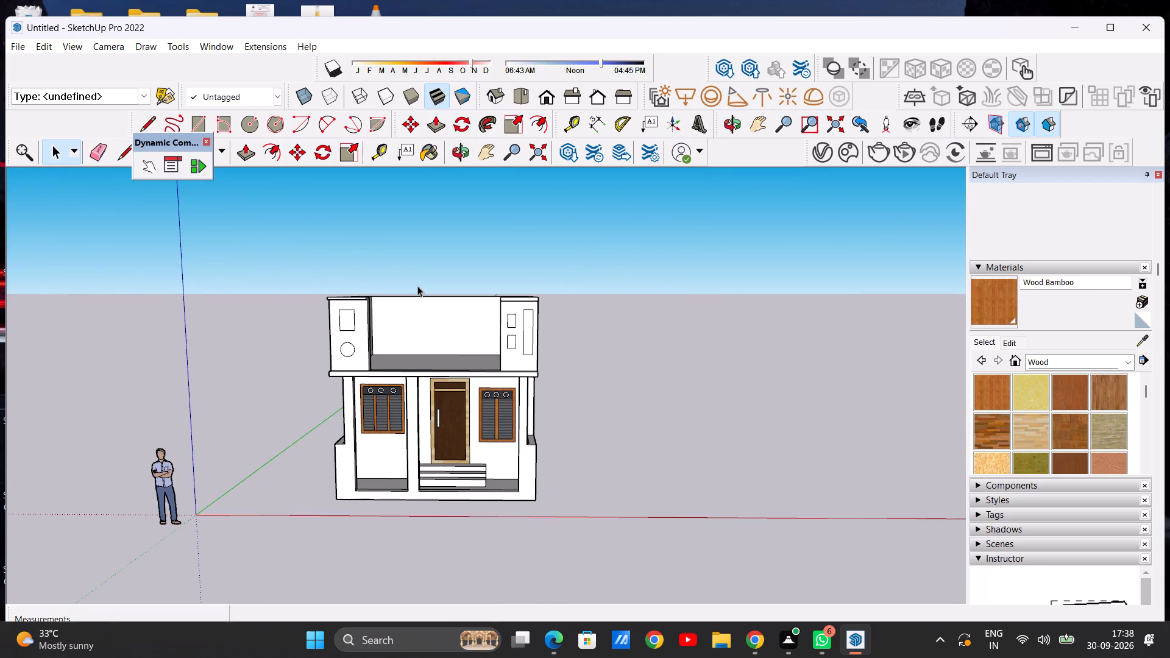
middle_click_drag(378, 339, 395, 412)
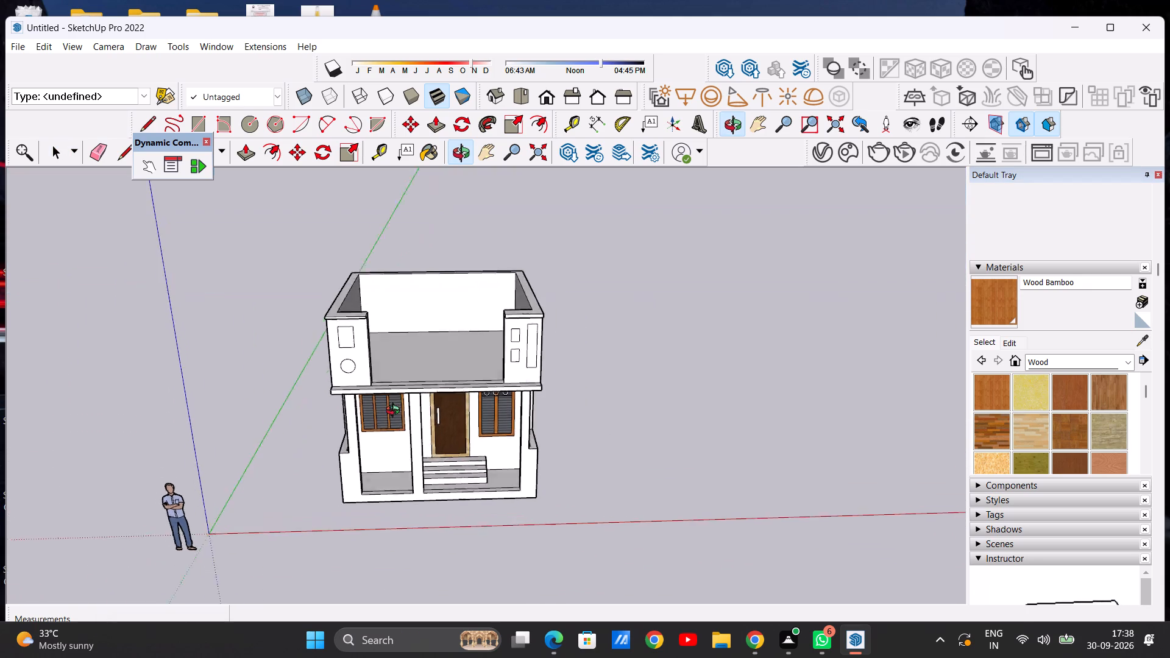
middle_click_drag(395, 412, 382, 452)
scroll(419, 401, "up", 4)
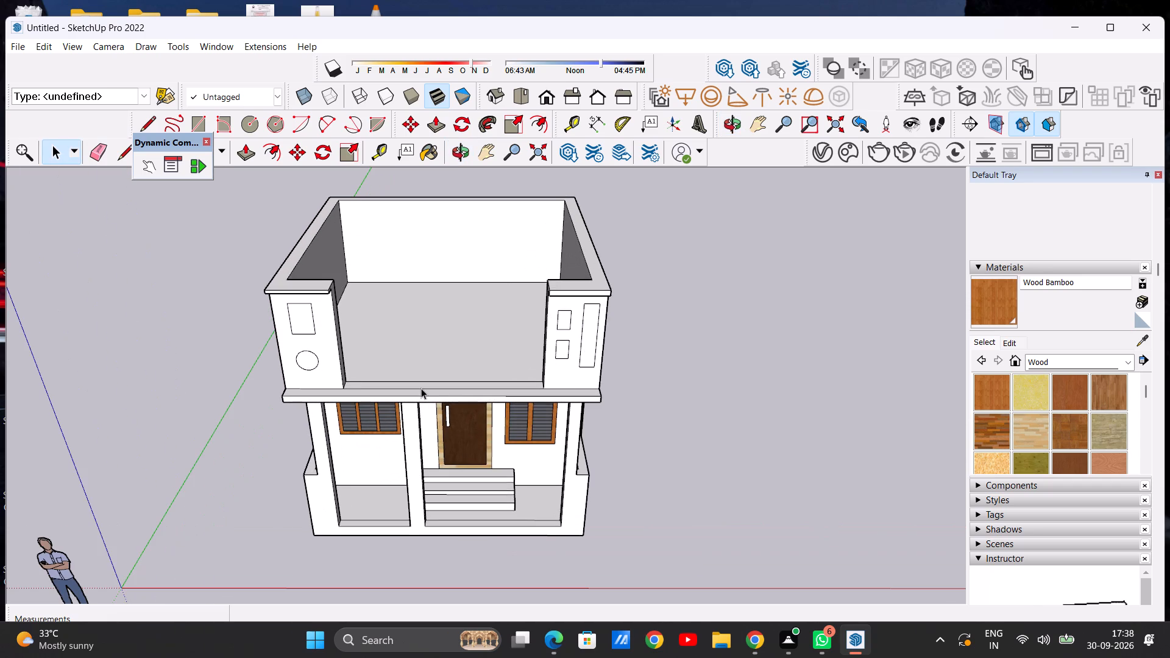
middle_click_drag(424, 389, 435, 453)
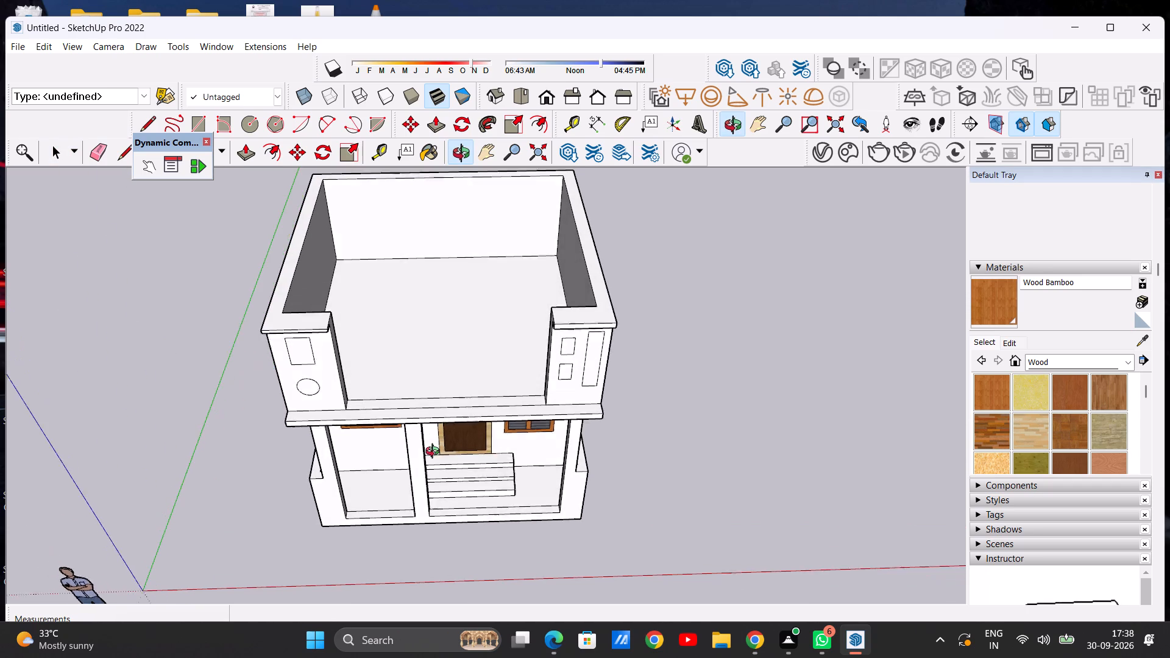
Push/Pull the low front parapet strip between the two front wall sections up about 2' 3".
middle_click_drag(435, 453, 437, 461)
scroll(456, 421, "up", 4)
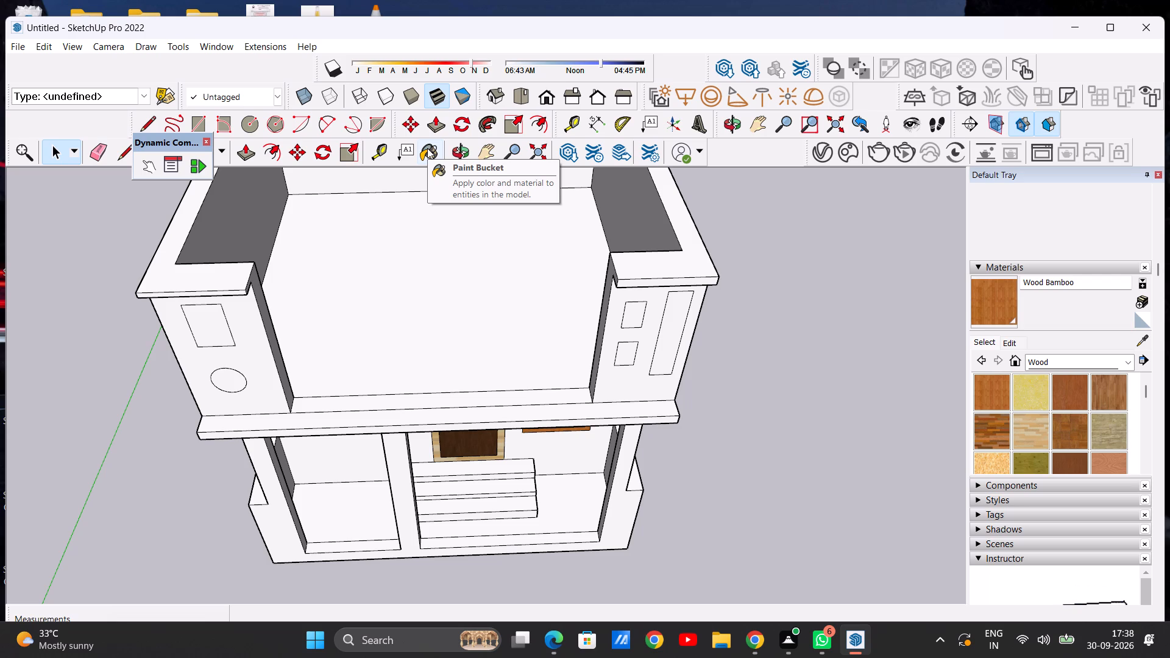
left_click(241, 152)
scroll(587, 394, "up", 5)
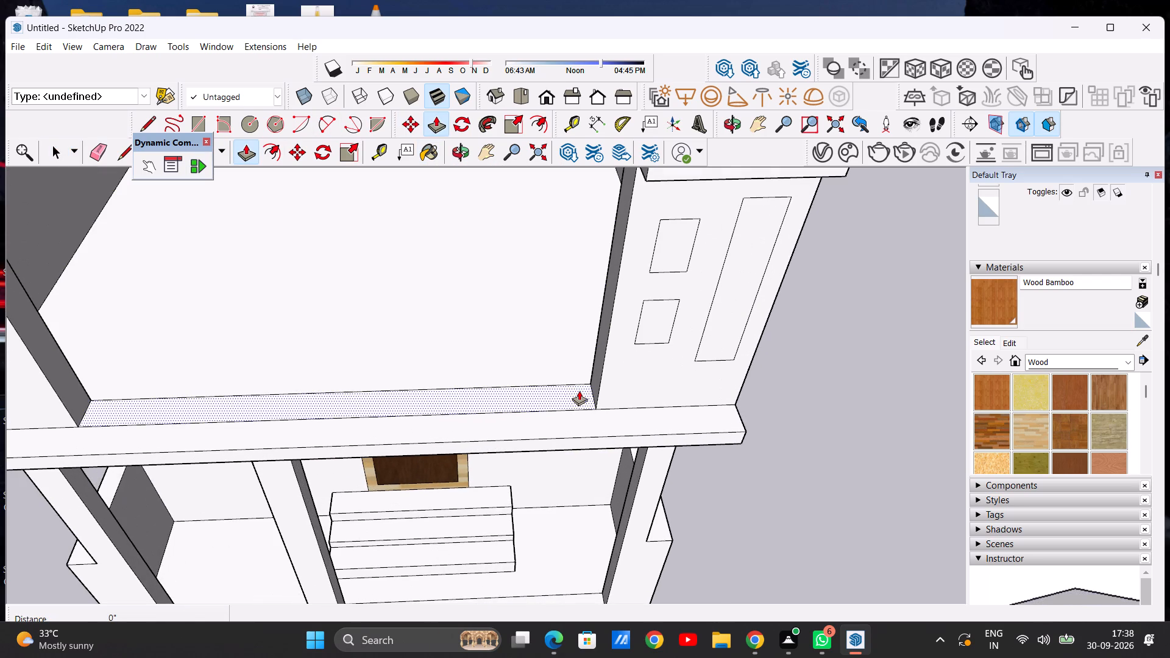
left_click(581, 392)
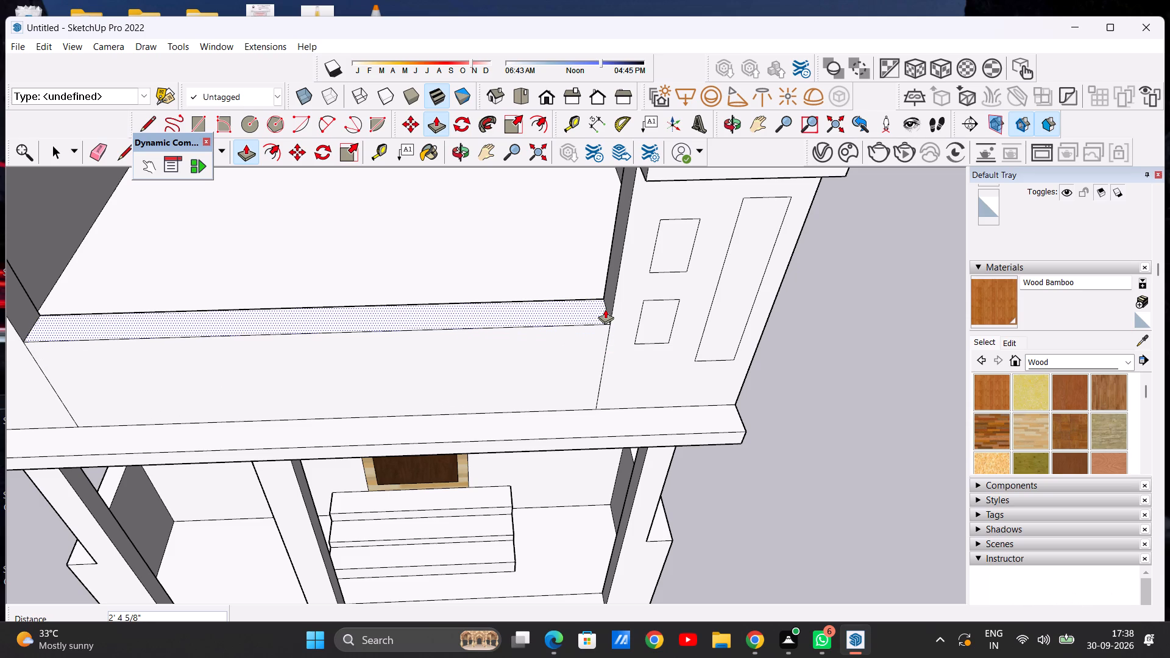
scroll(605, 309, "down", 5)
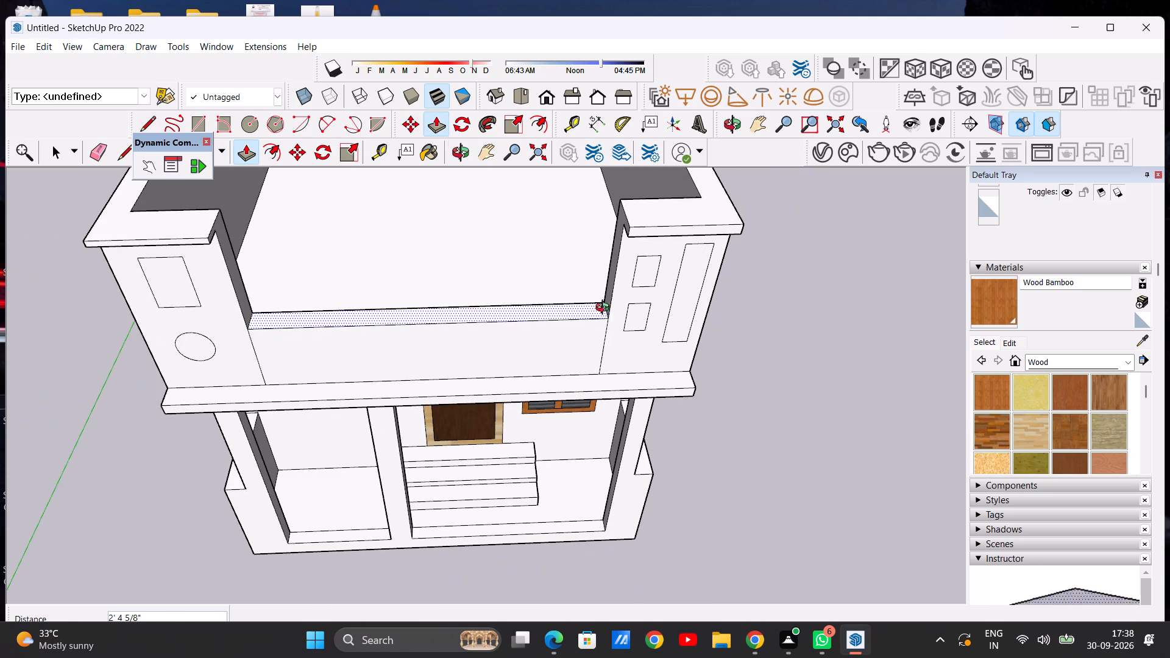
middle_click_drag(605, 309, 616, 253)
middle_click(615, 241)
scroll(600, 260, "down", 6)
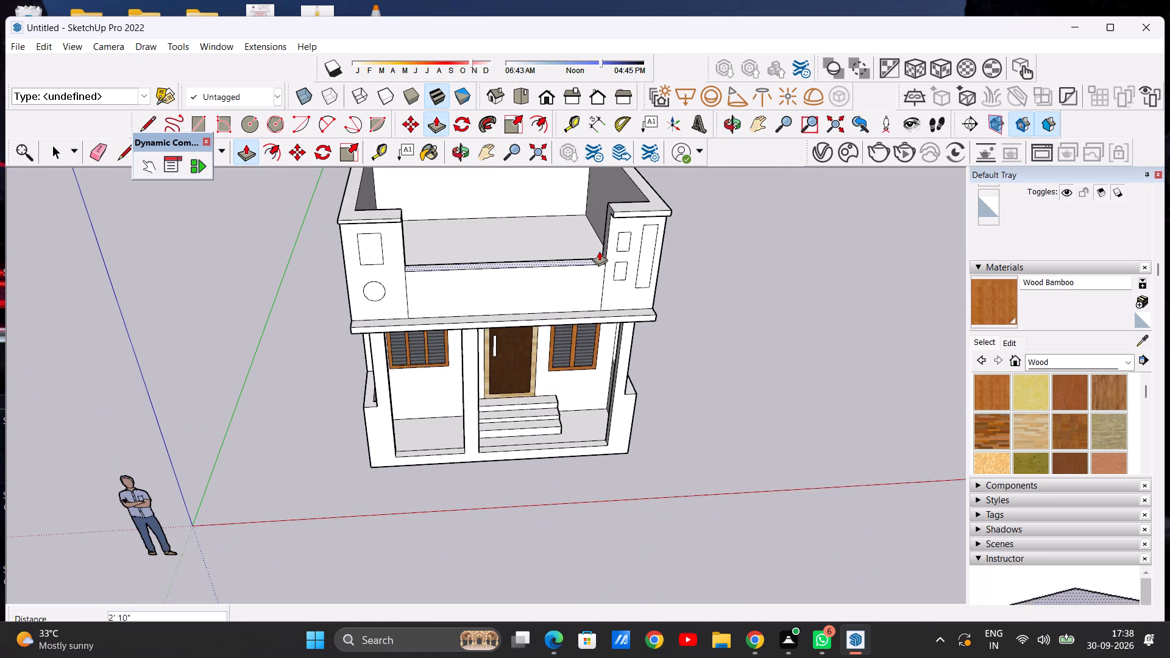
middle_click_drag(599, 243, 594, 216)
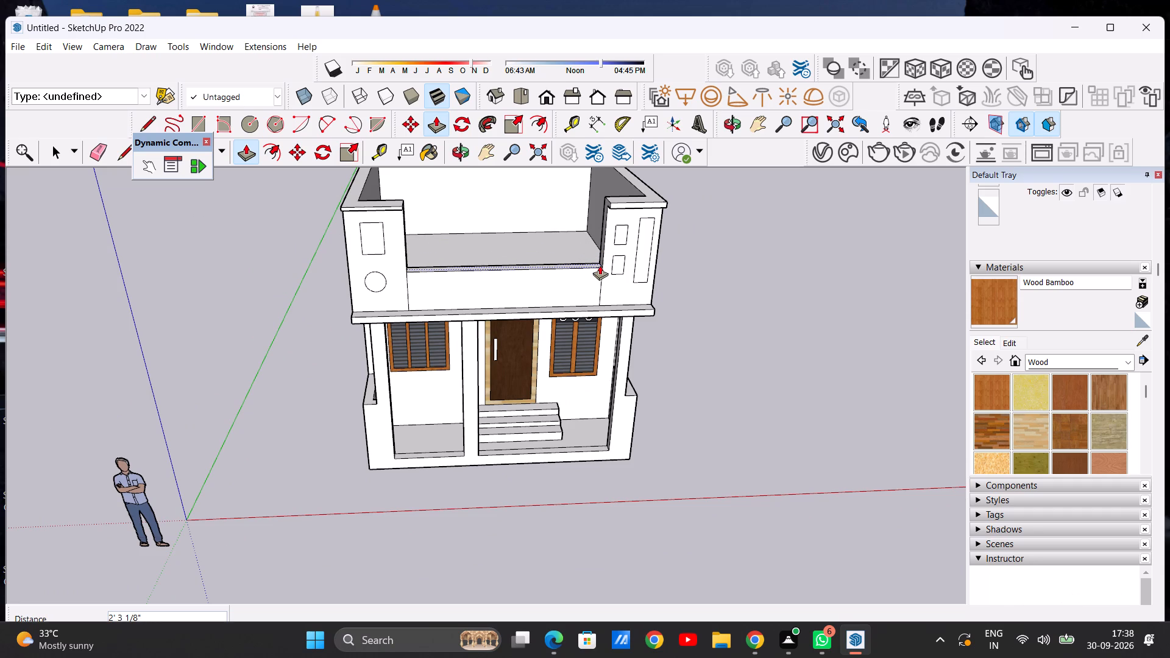
left_click(600, 265)
key("space")
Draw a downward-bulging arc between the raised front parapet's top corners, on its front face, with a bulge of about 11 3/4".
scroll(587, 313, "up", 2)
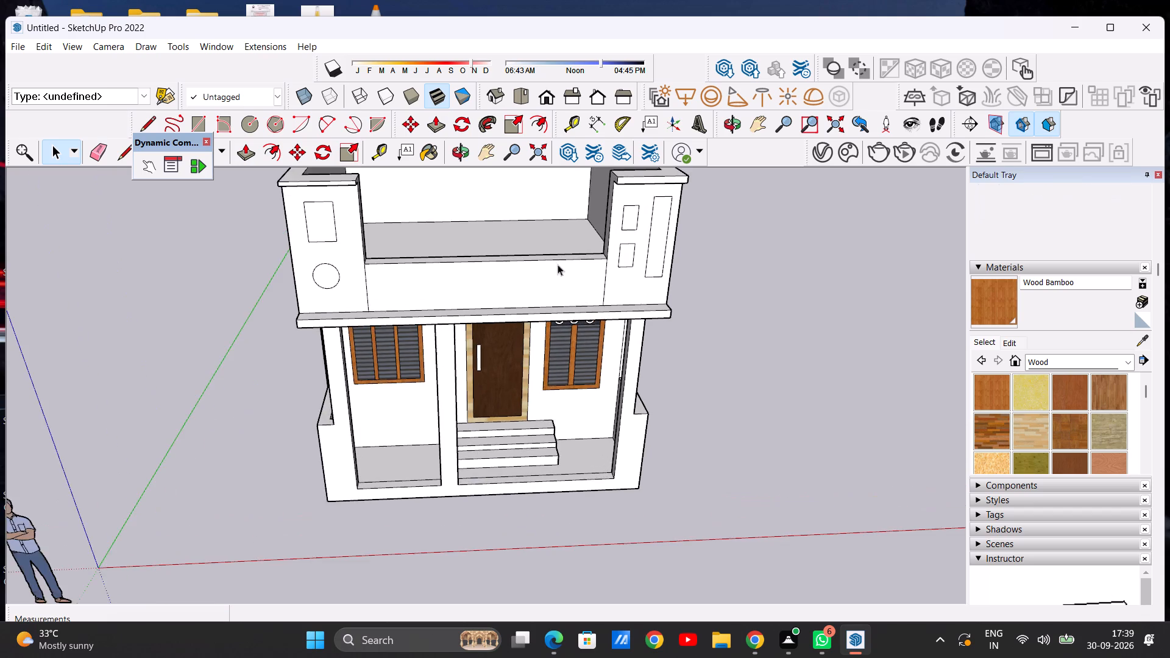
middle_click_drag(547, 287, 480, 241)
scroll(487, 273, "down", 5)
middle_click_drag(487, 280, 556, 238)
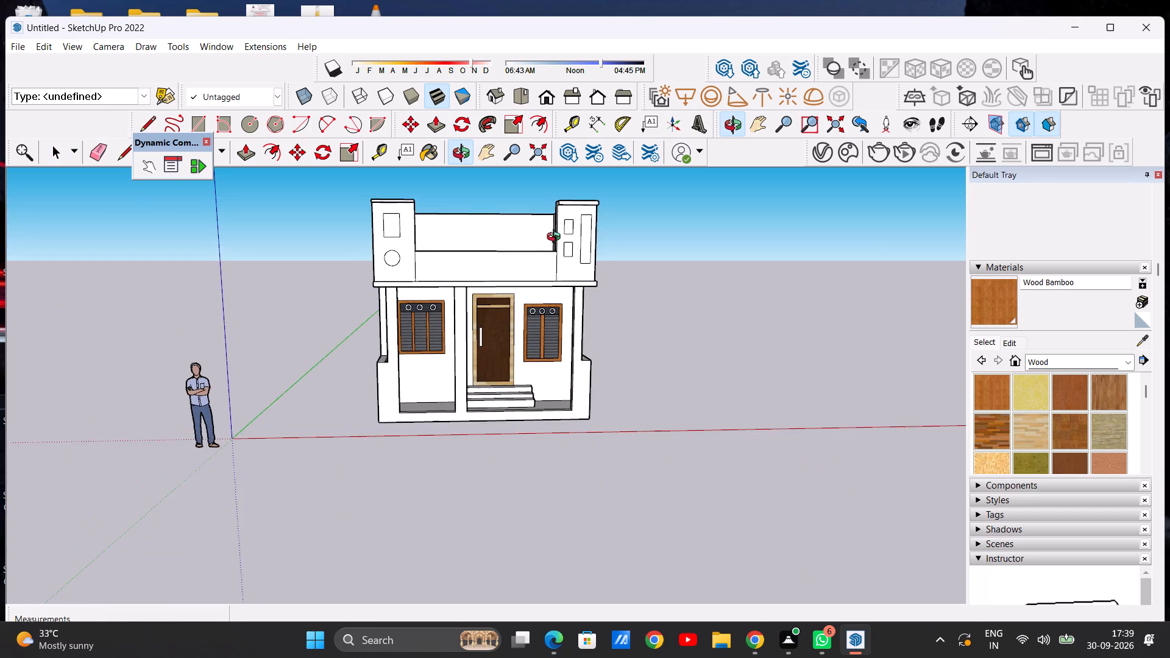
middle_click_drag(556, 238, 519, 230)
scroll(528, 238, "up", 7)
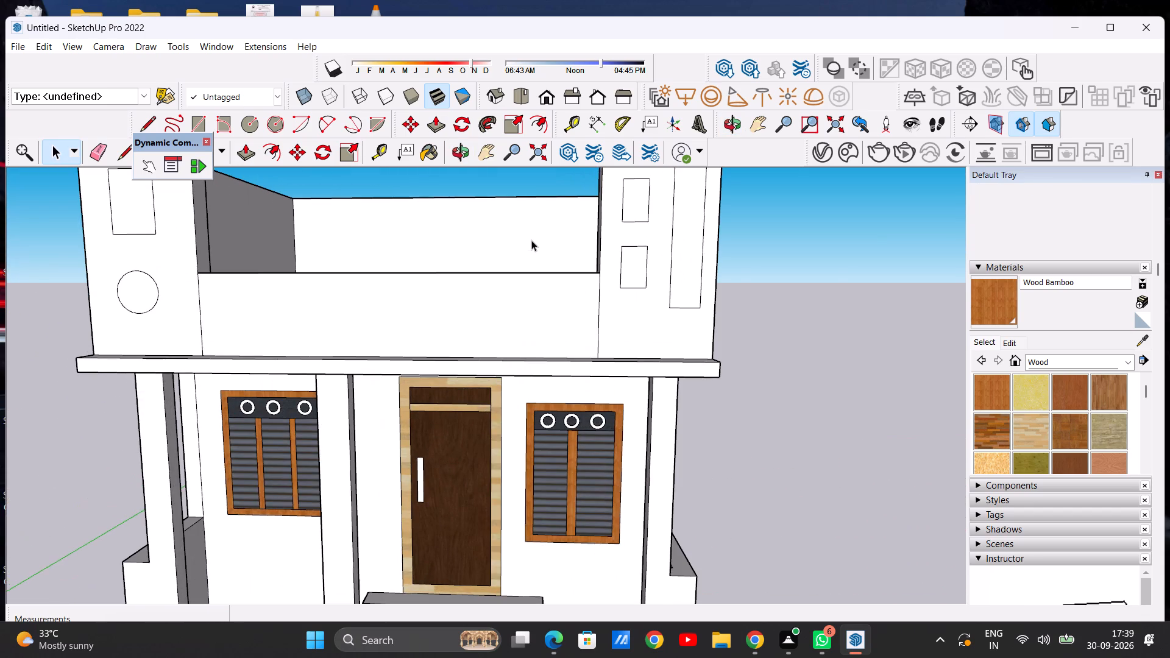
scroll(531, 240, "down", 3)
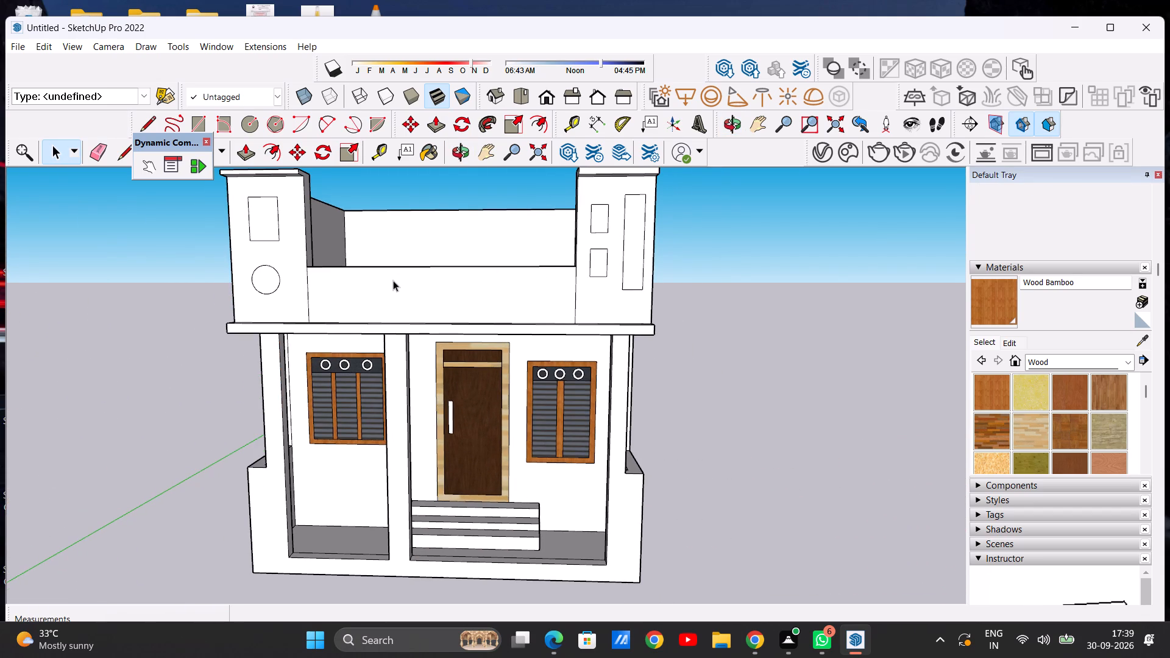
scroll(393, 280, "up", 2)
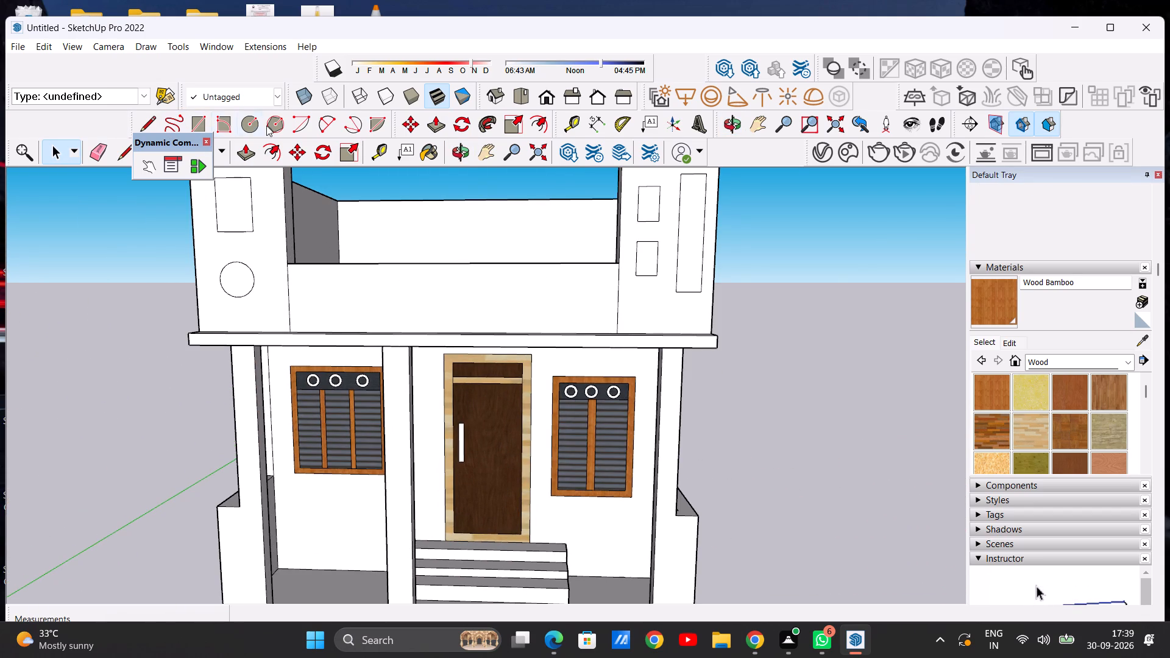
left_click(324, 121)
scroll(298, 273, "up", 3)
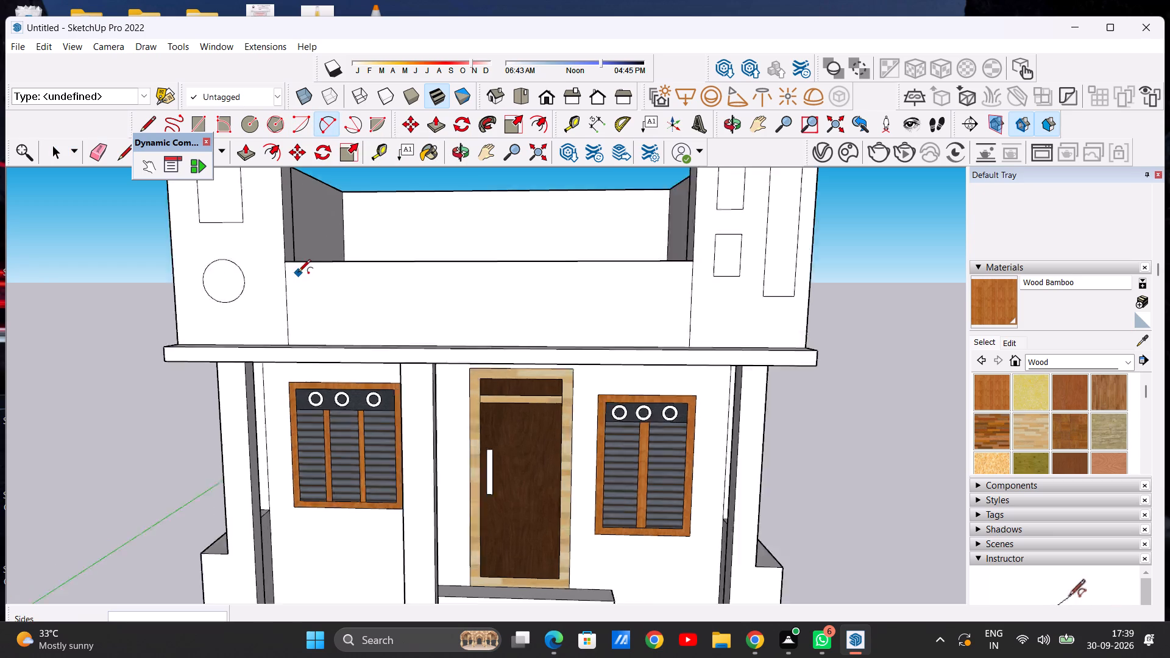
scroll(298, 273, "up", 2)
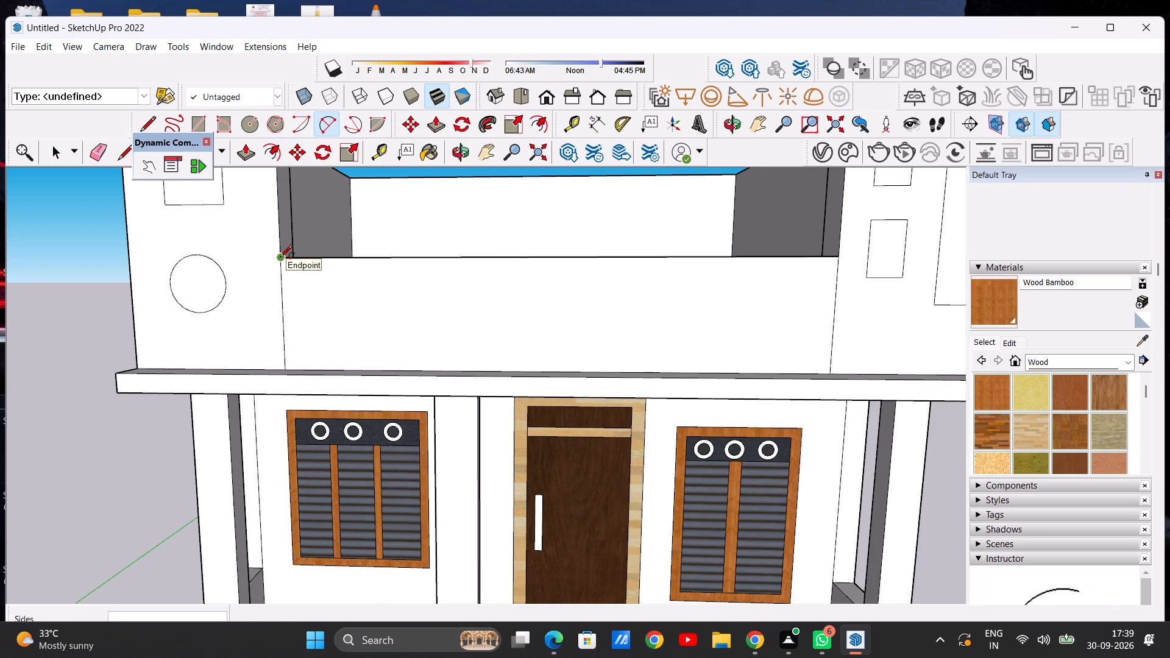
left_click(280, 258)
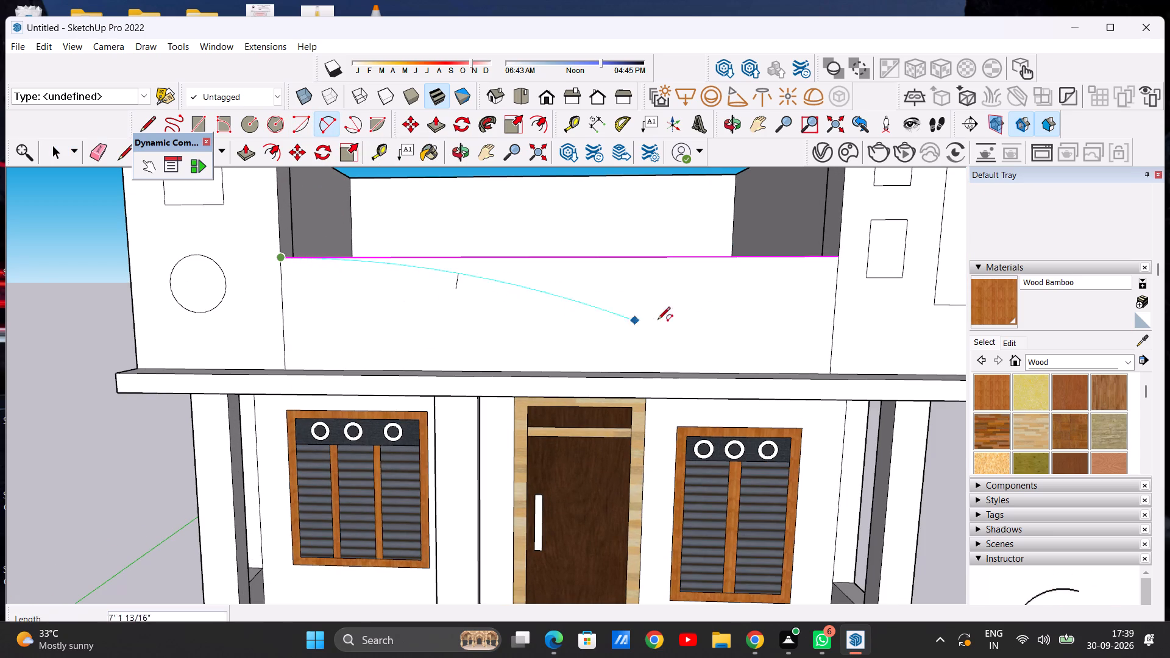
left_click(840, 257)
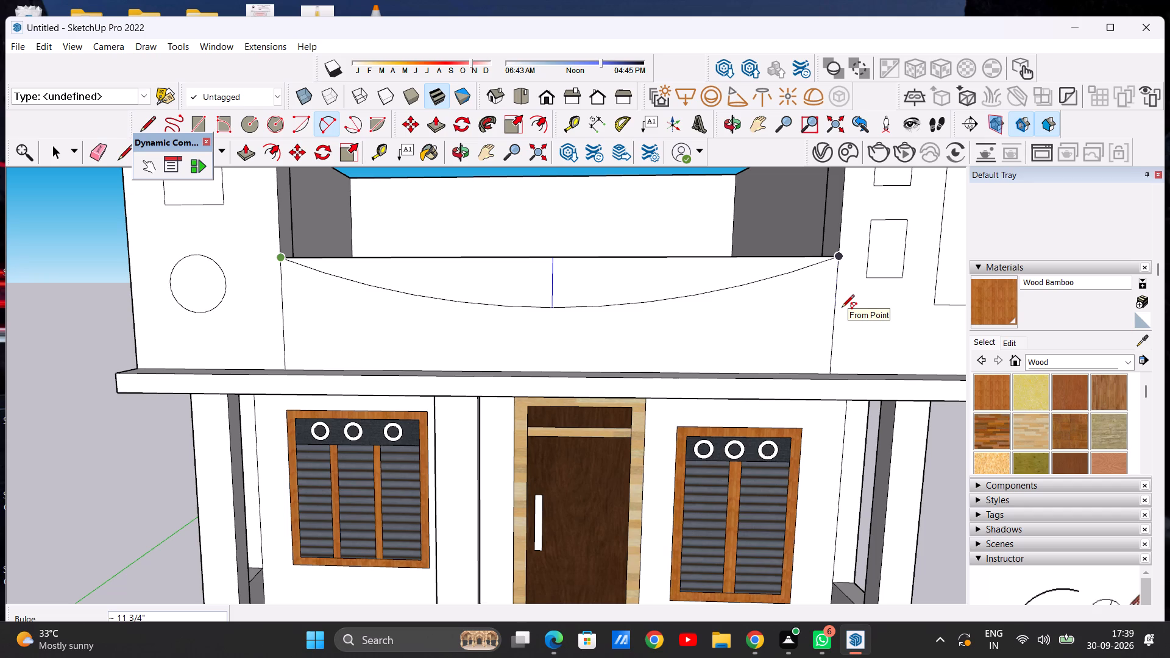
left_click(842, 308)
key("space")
Push/Pull the top of the front parapet between the two wall sections up another 6 7/8" or so.
scroll(648, 281, "down", 6)
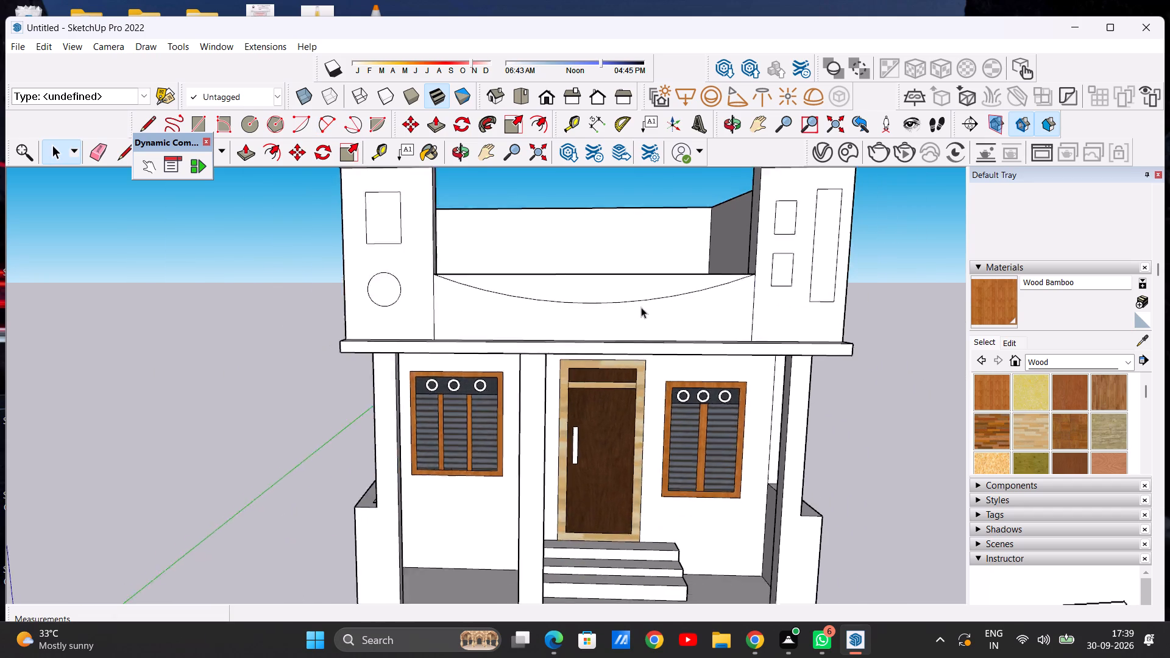
scroll(641, 307, "down", 4)
scroll(760, 274, "up", 4)
scroll(709, 275, "up", 1)
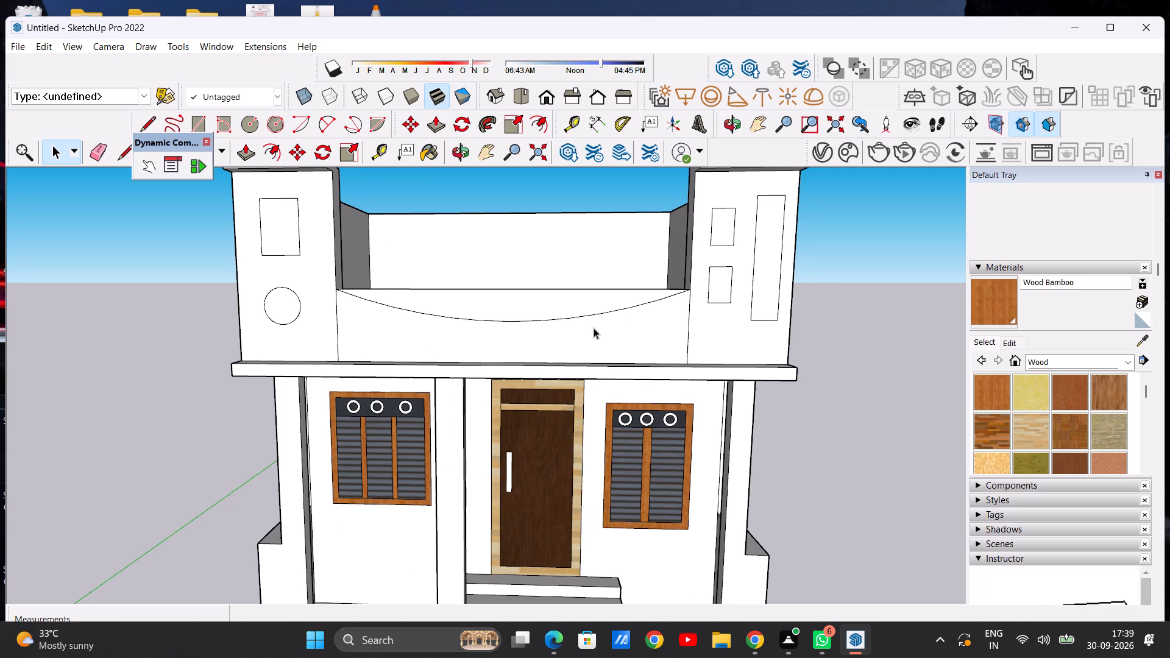
scroll(550, 314, "up", 2)
scroll(591, 286, "down", 10)
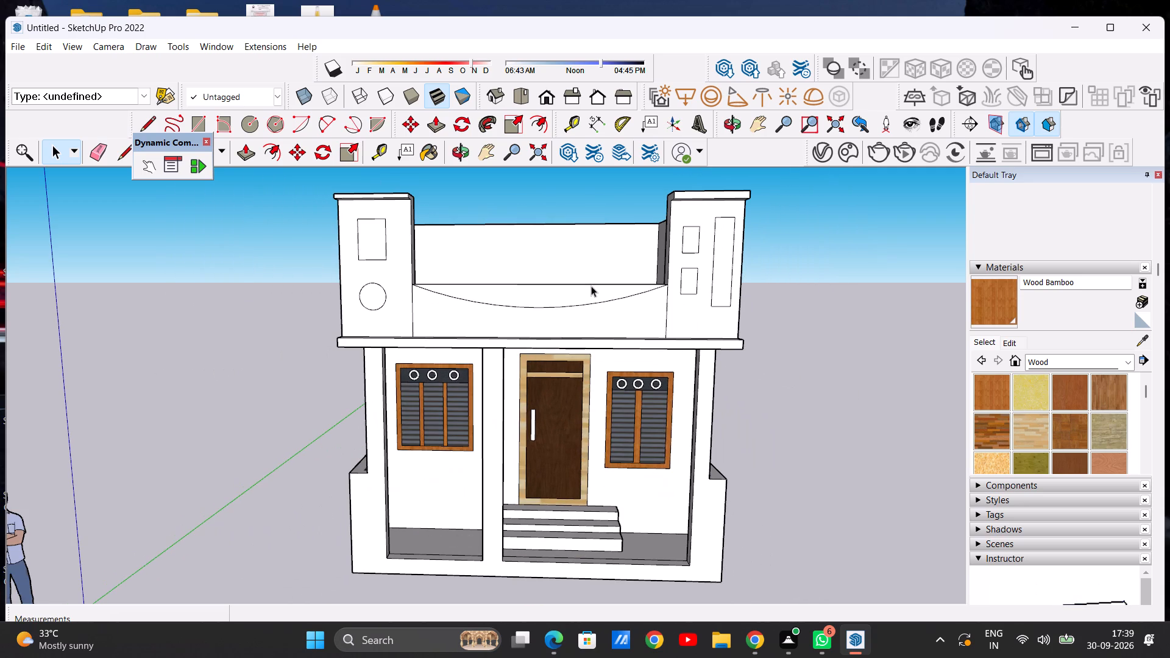
middle_click_drag(596, 286, 601, 386)
scroll(647, 309, "up", 3)
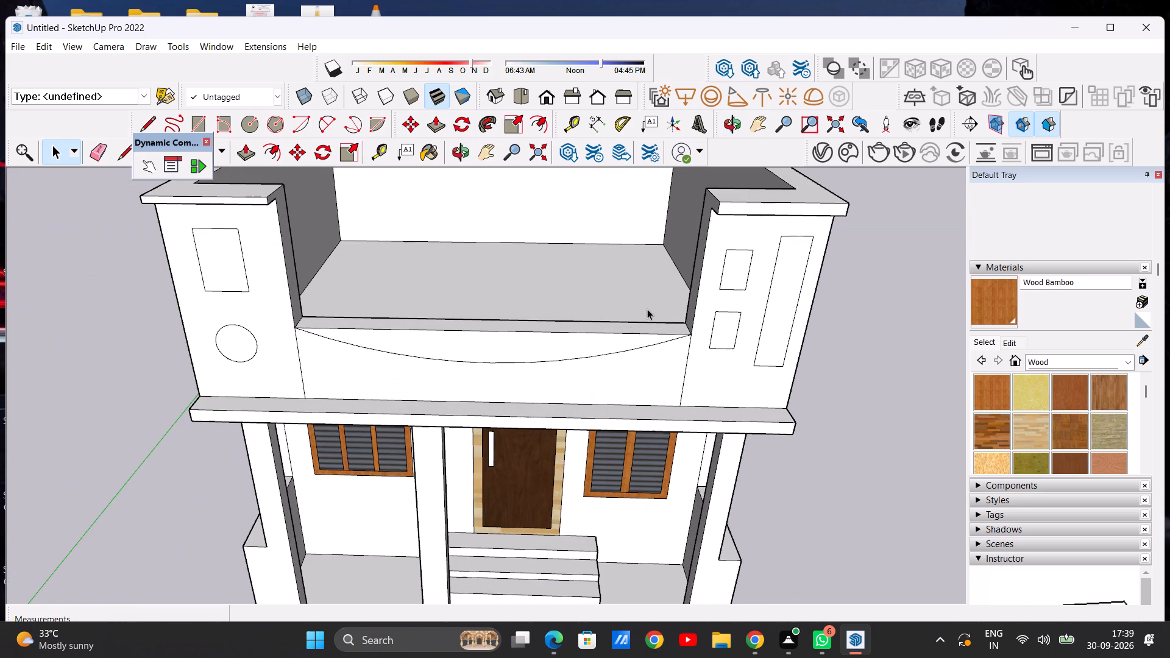
left_click(245, 145)
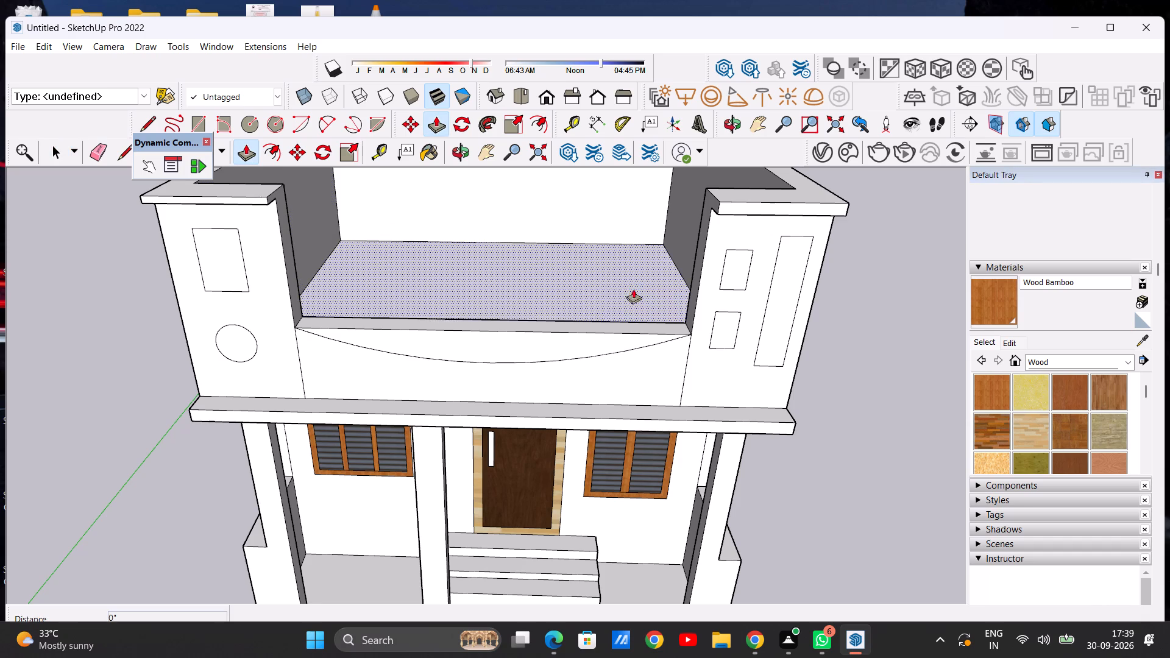
left_click(670, 324)
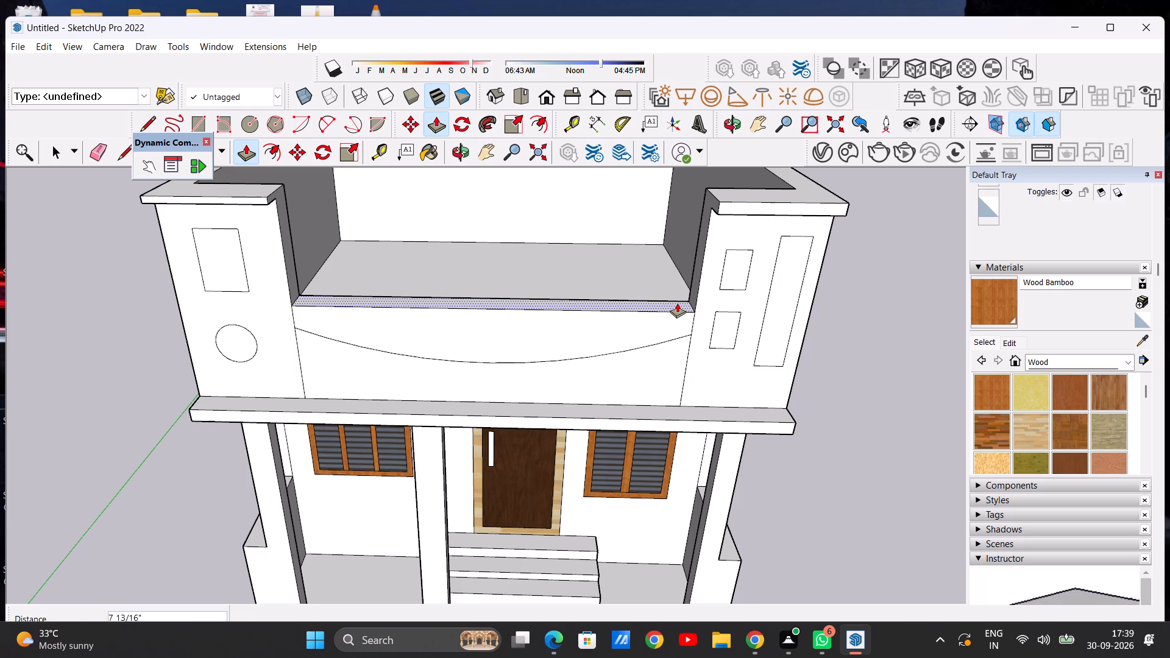
left_click(674, 305)
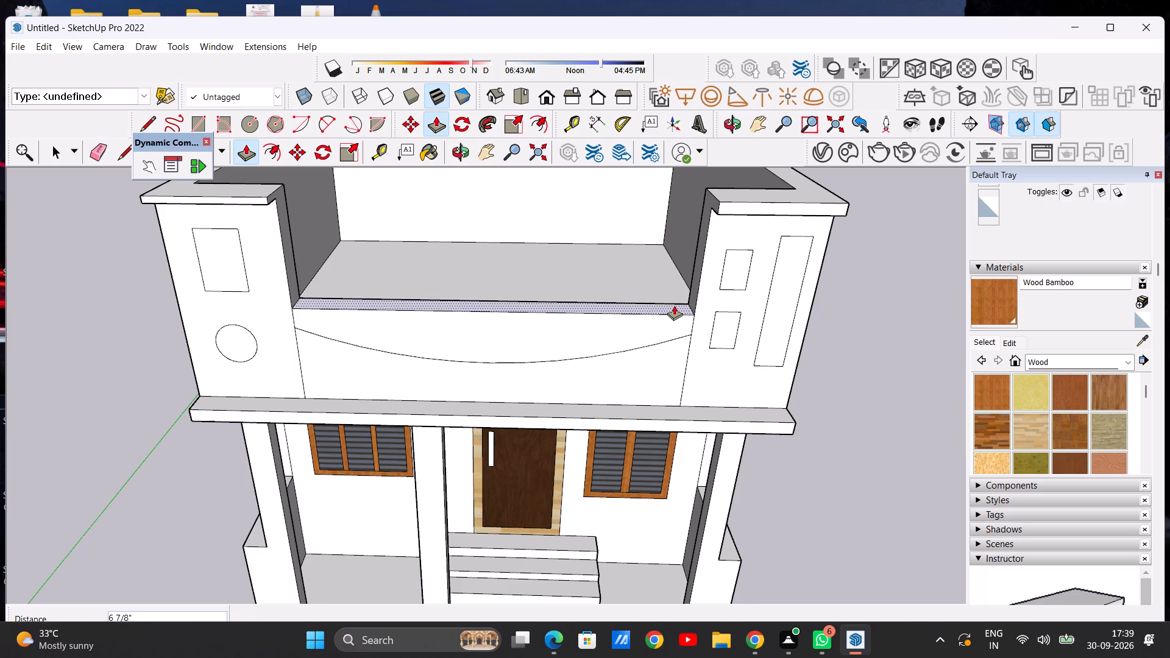
key("space")
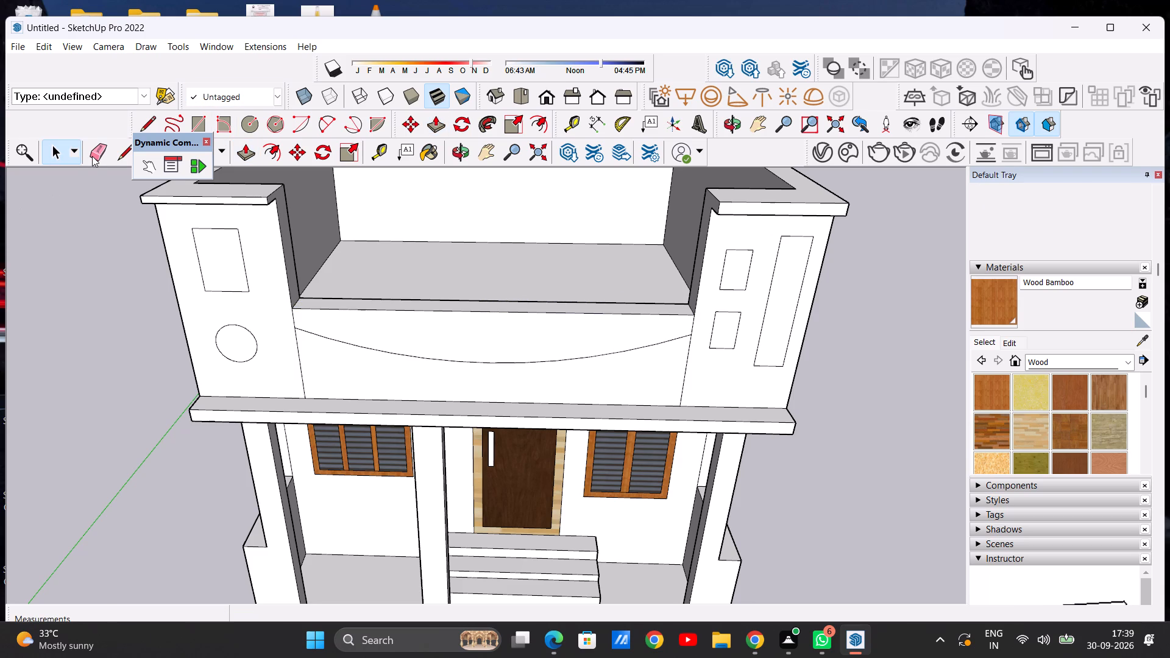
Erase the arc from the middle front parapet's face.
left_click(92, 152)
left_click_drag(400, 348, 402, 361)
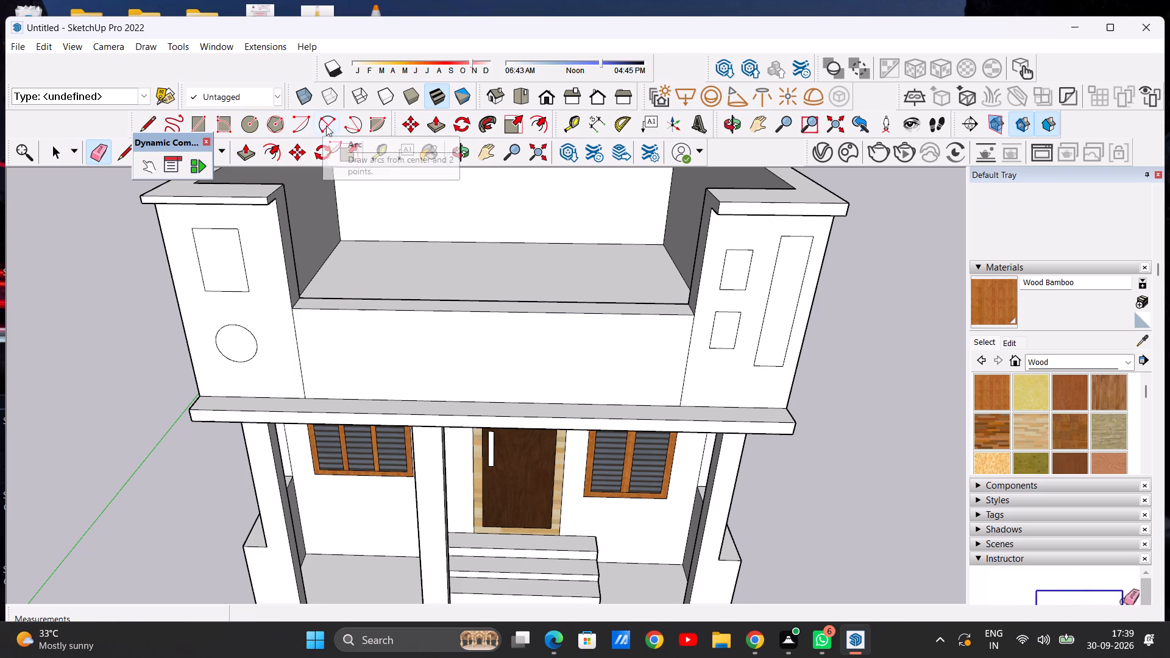
Draw a downward-bulging arc between the middle front parapet's top front corners, with a bulge of about 1' 7/8".
left_click(329, 126)
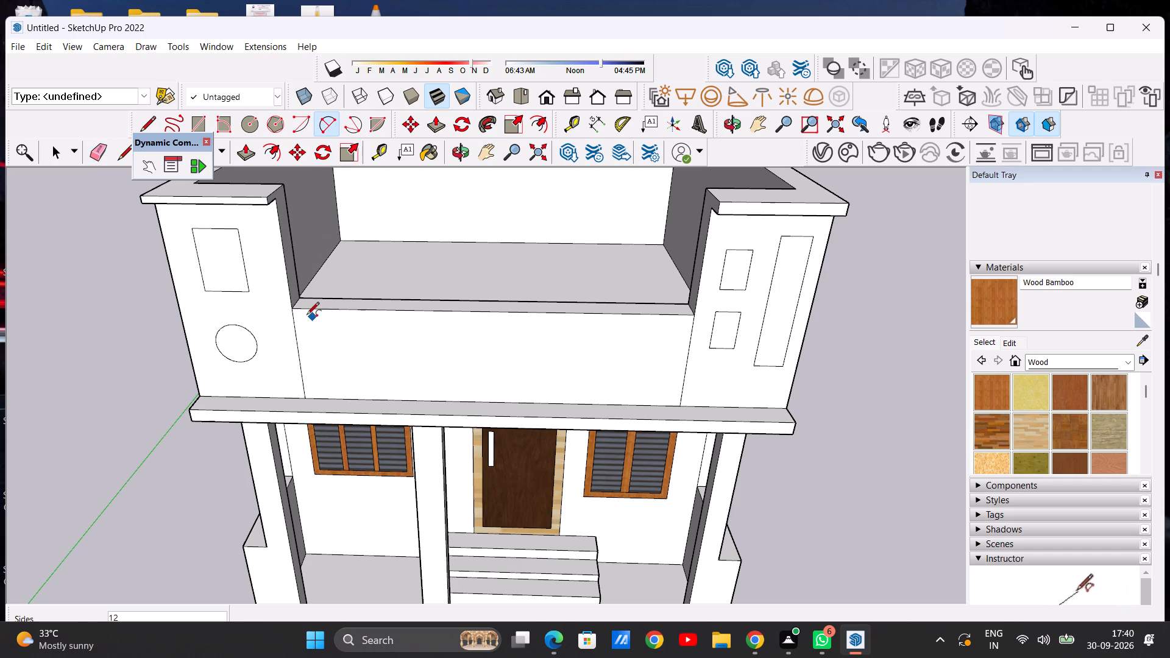
left_click(296, 311)
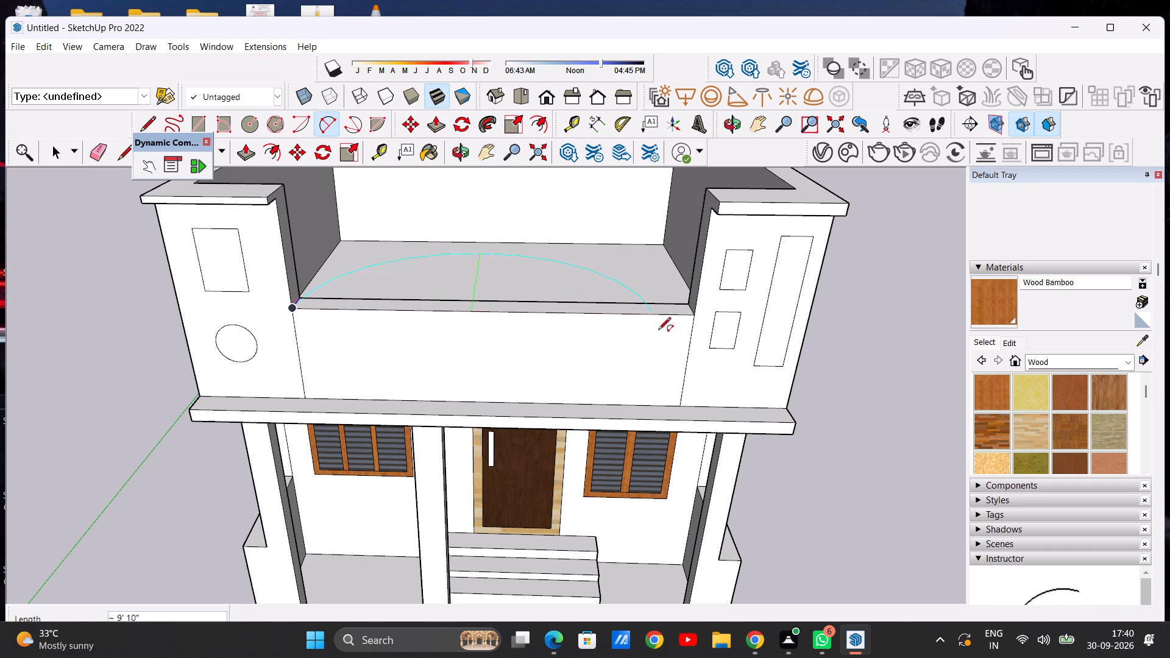
left_click(696, 317)
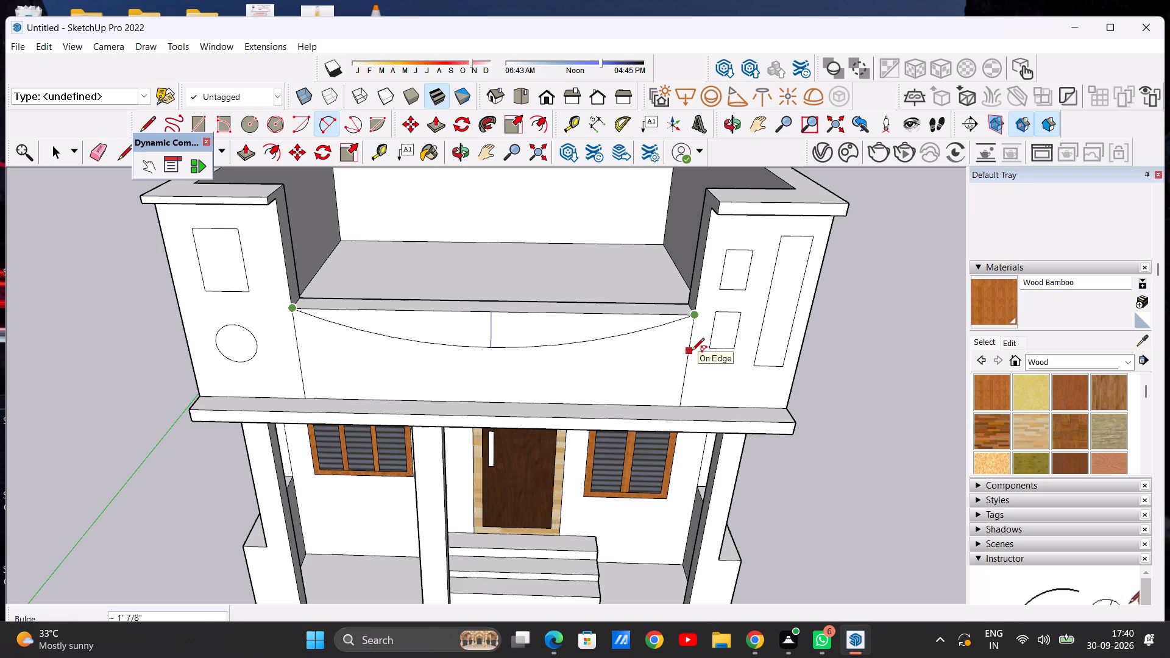
left_click(692, 352)
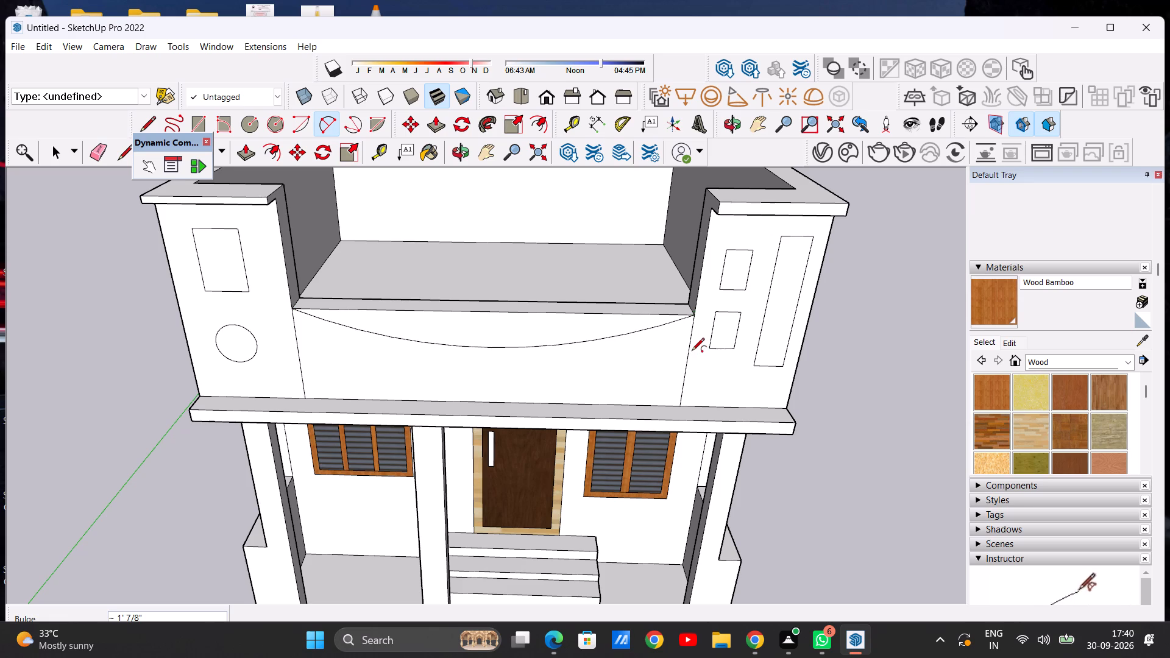
key("space")
Draw a second, shallower arc between the same top corners of the front parapet, with a downward bulge of about 9".
scroll(481, 288, "down", 7)
middle_click_drag(525, 320, 530, 279)
scroll(525, 320, "up", 1)
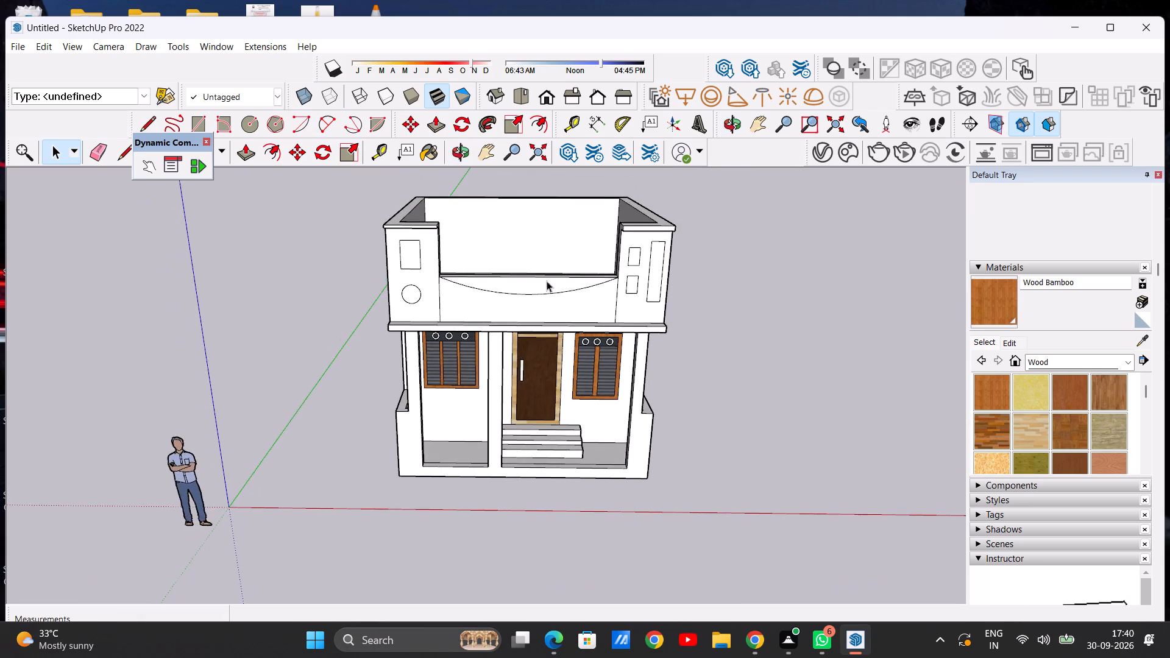
scroll(569, 286, "up", 5)
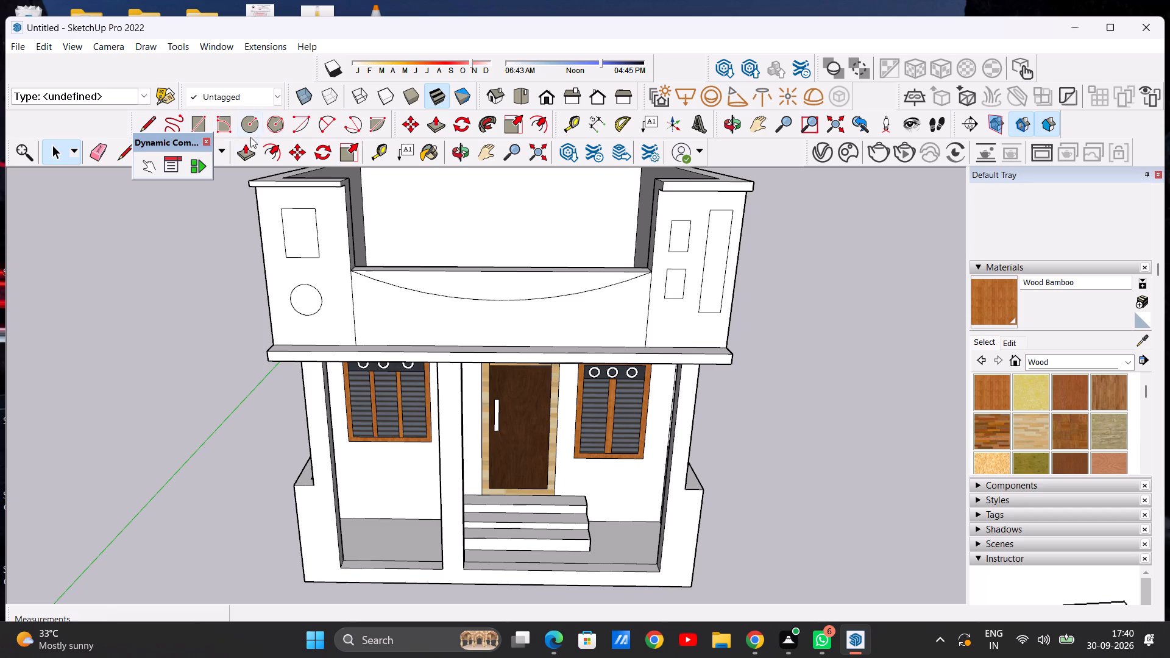
left_click(327, 124)
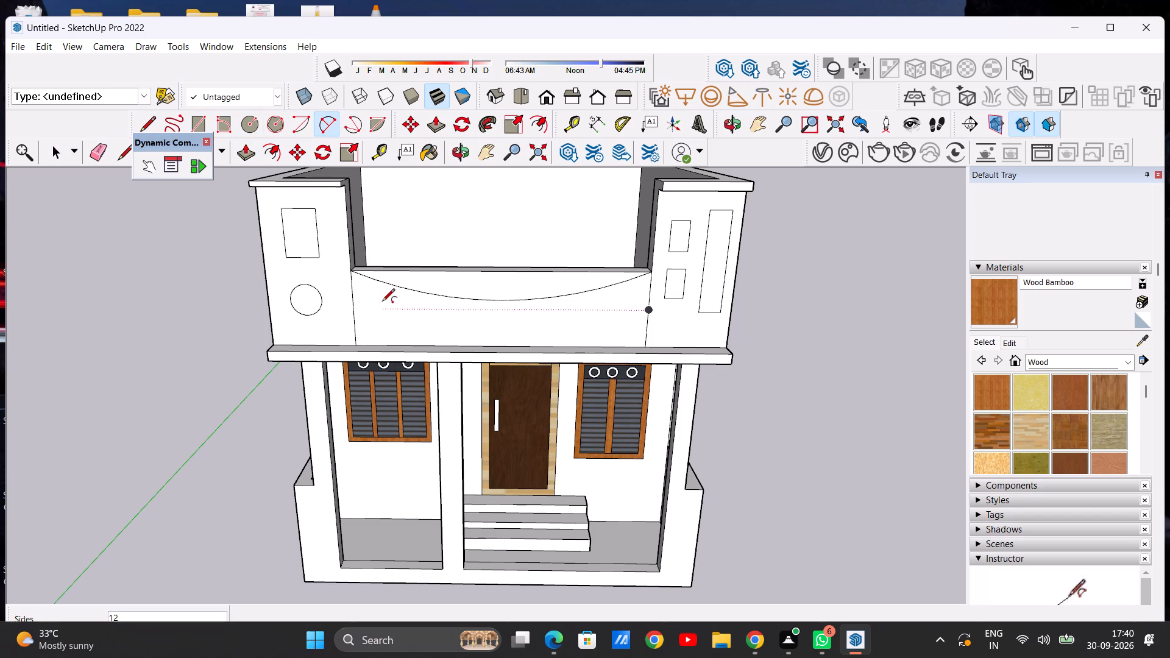
scroll(380, 294, "up", 5)
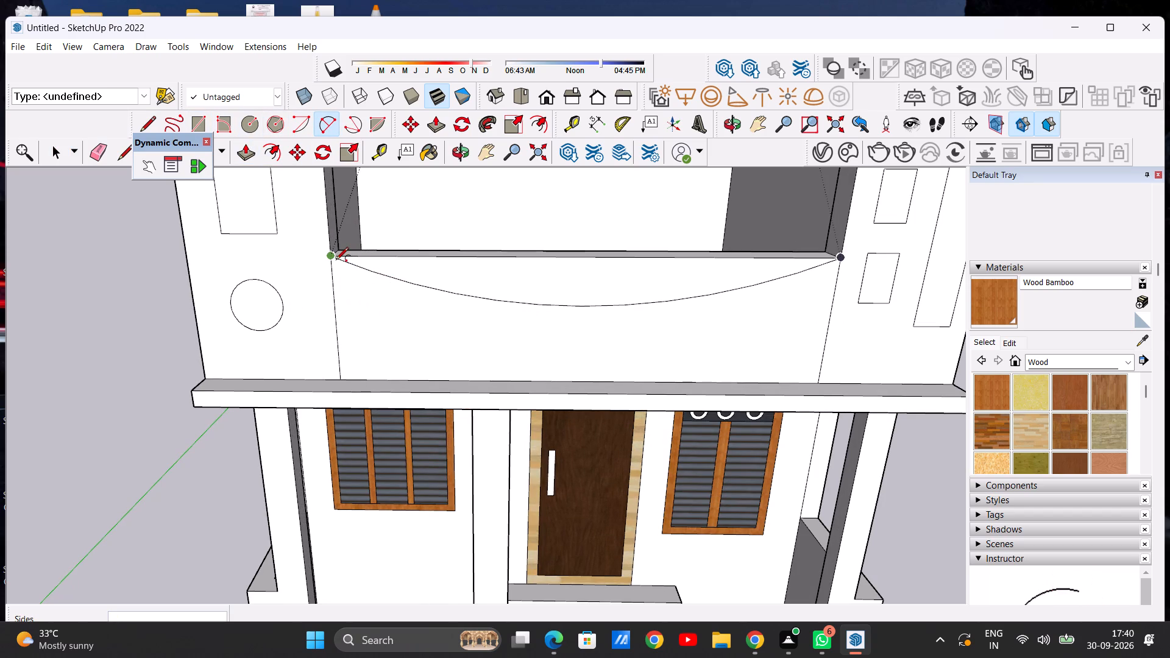
left_click(335, 261)
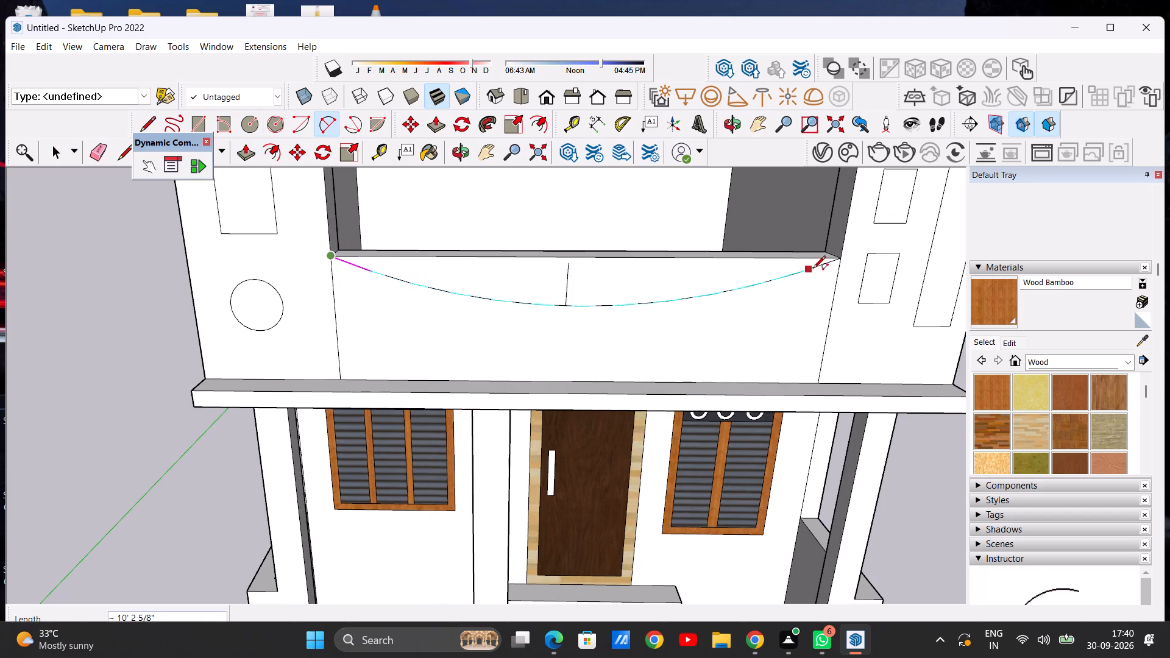
left_click(840, 262)
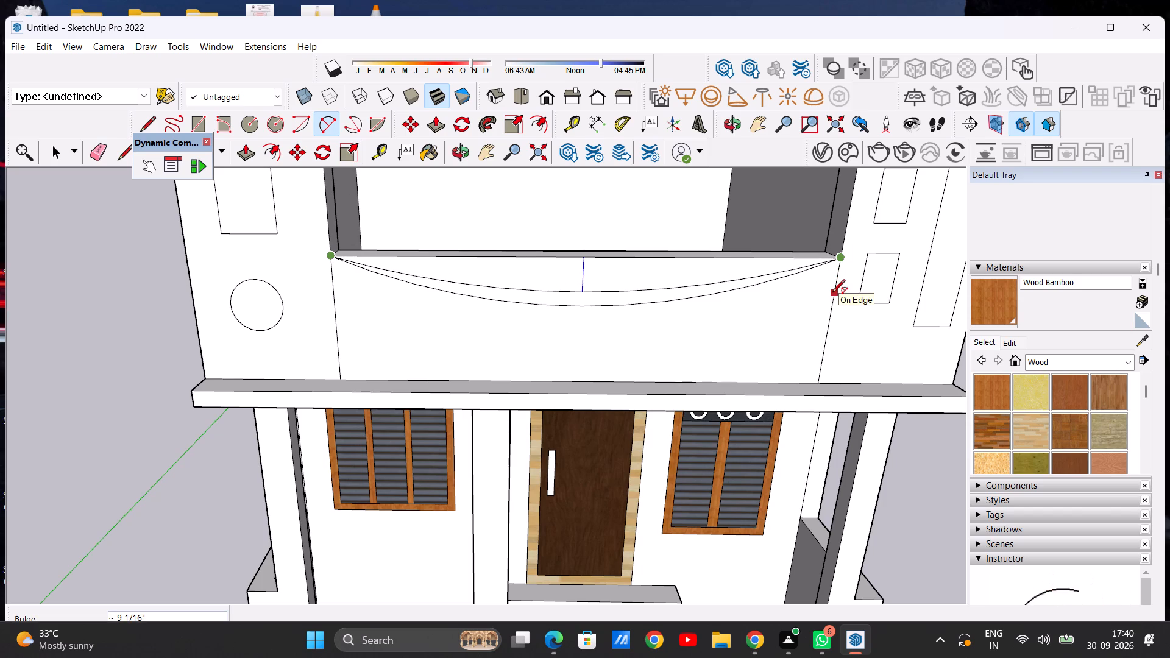
left_click(832, 293)
key("space")
scroll(462, 255, "down", 4)
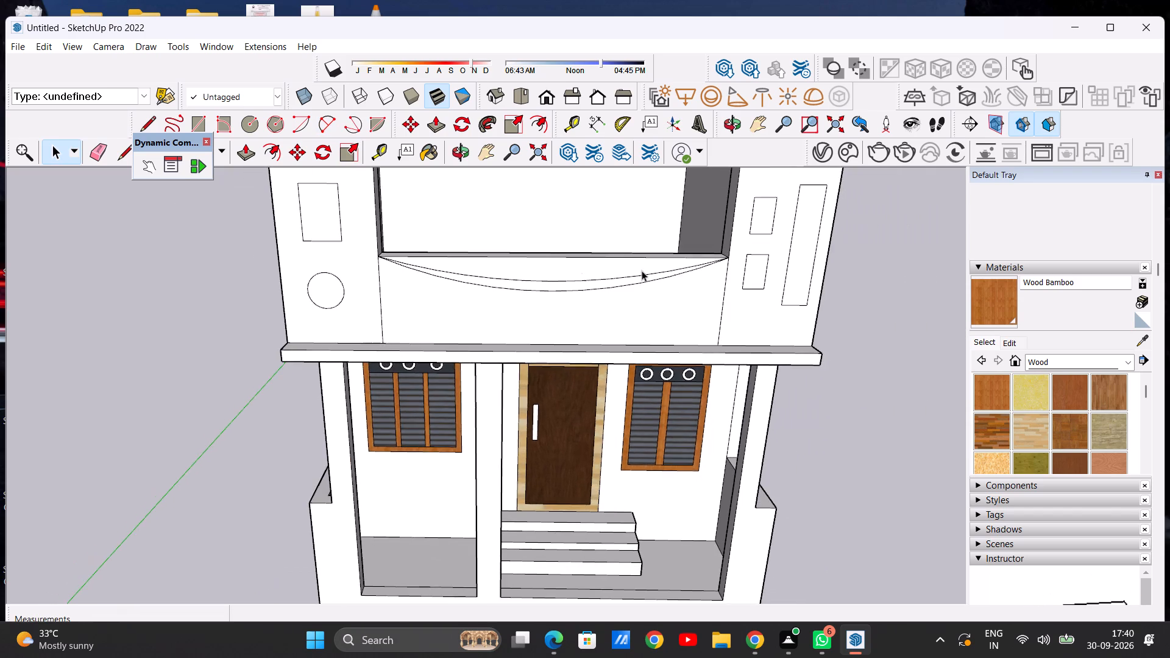
Draw a line about 7 1/2" long from the upper arc near its left end to the middle parapet's top edge.
scroll(674, 272, "up", 7)
scroll(703, 264, "down", 3)
scroll(726, 264, "up", 6)
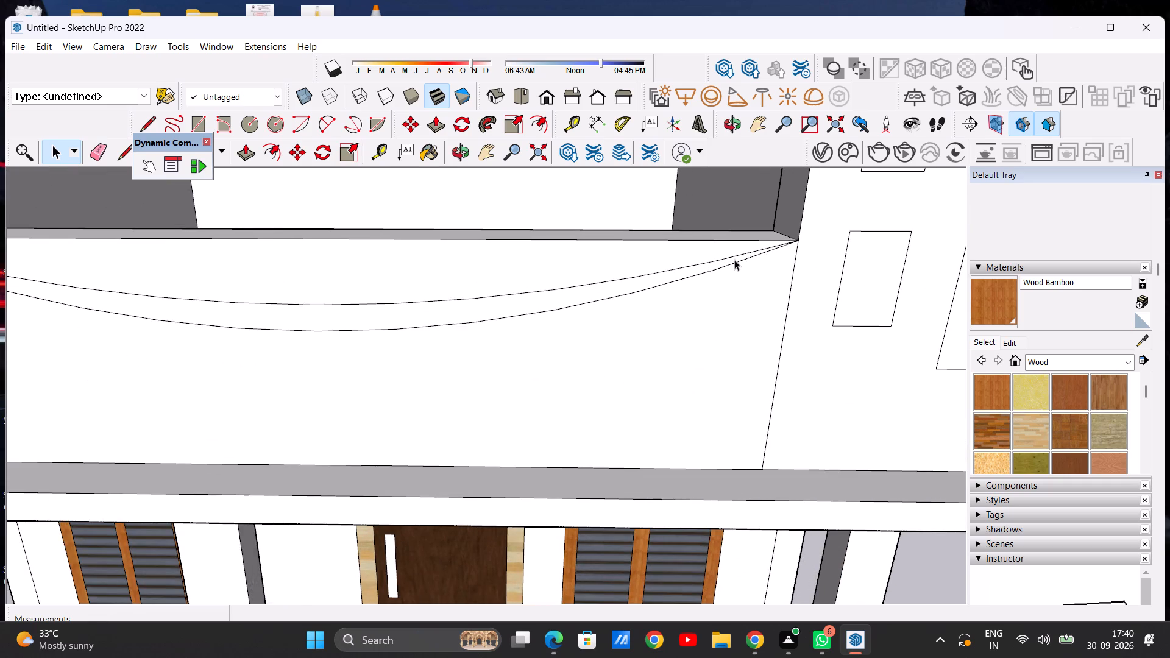
scroll(743, 259, "down", 3)
middle_click_drag(778, 247, 789, 334)
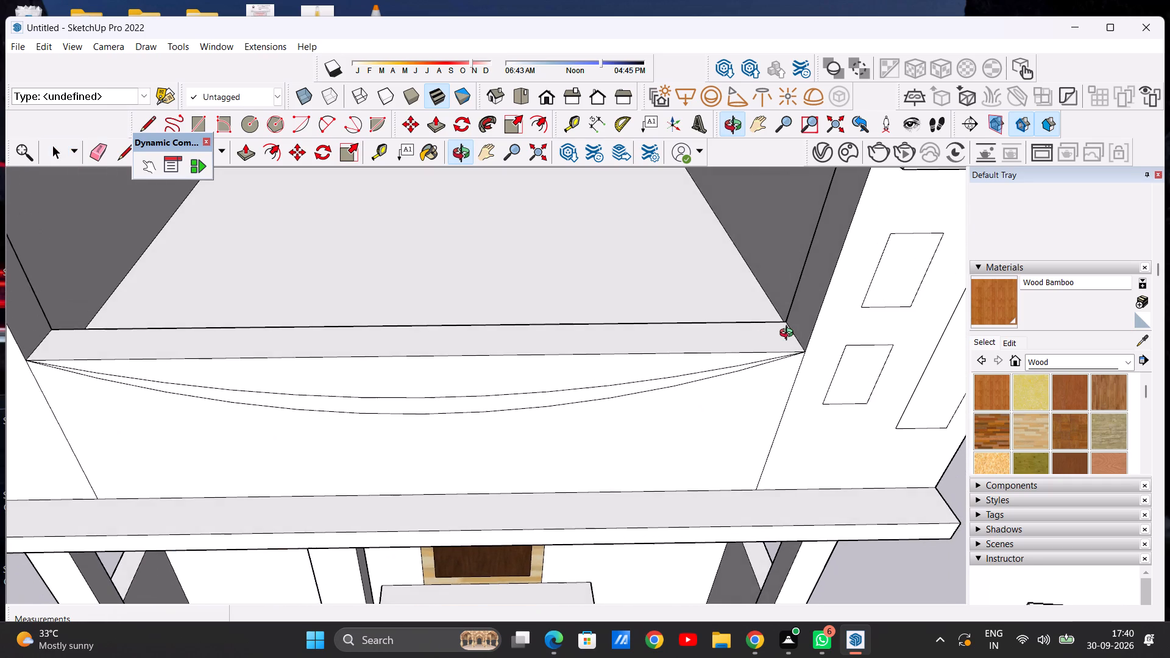
middle_click_drag(789, 334, 809, 272)
scroll(738, 310, "down", 6)
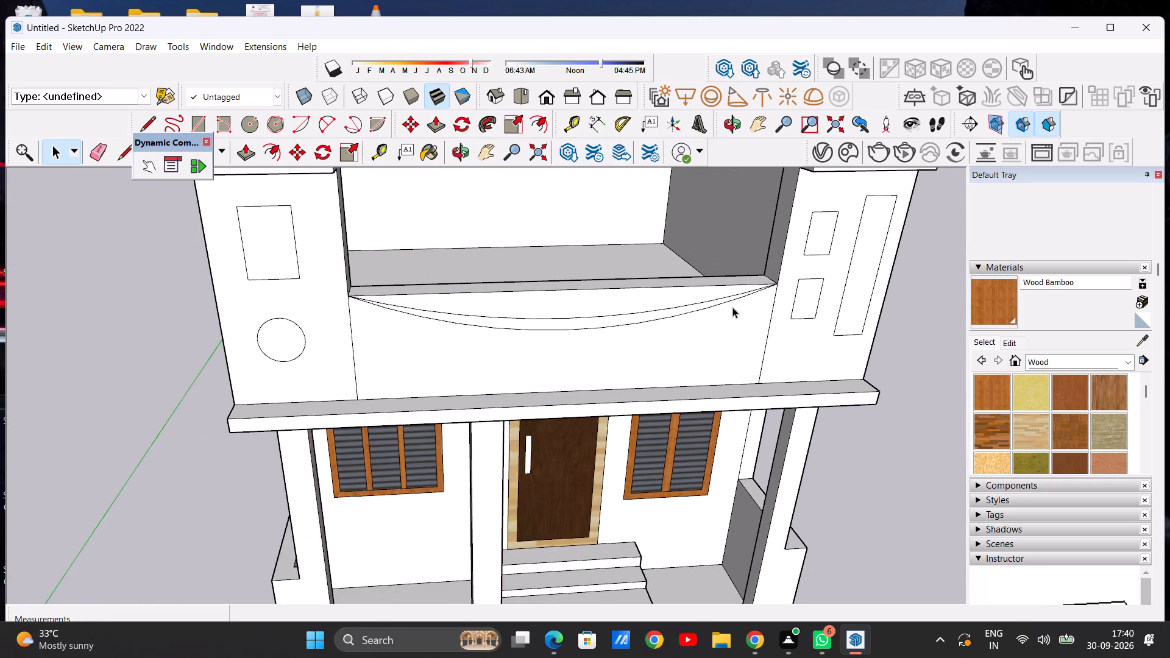
scroll(448, 302, "down", 3)
middle_click_drag(399, 334, 369, 282)
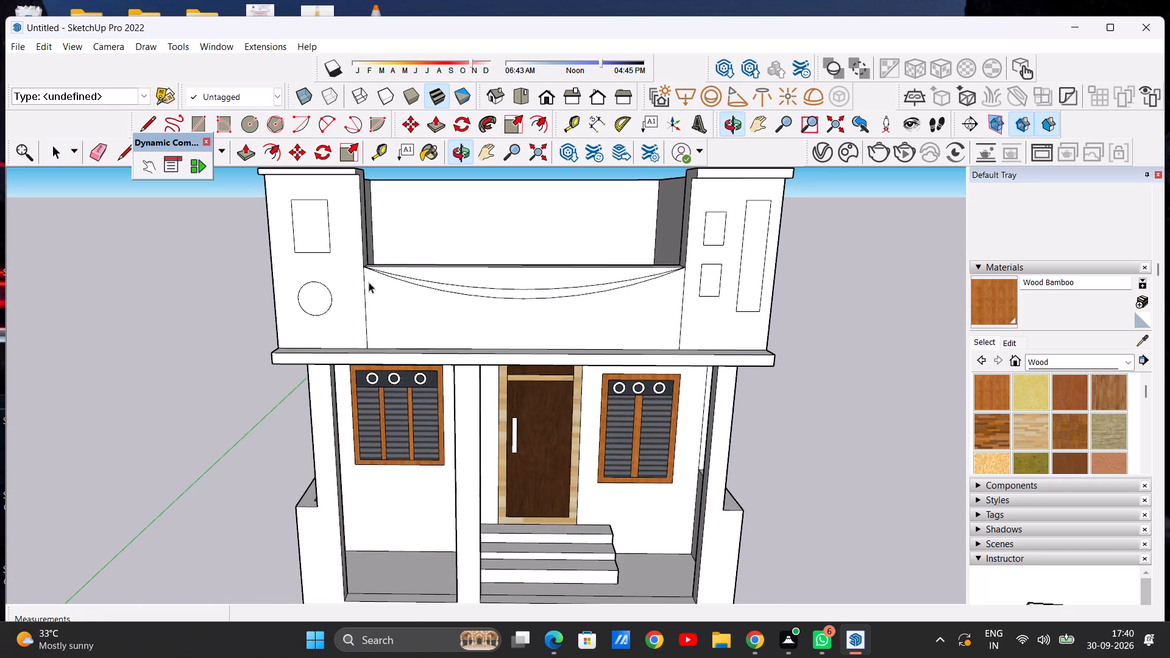
scroll(381, 269, "up", 16)
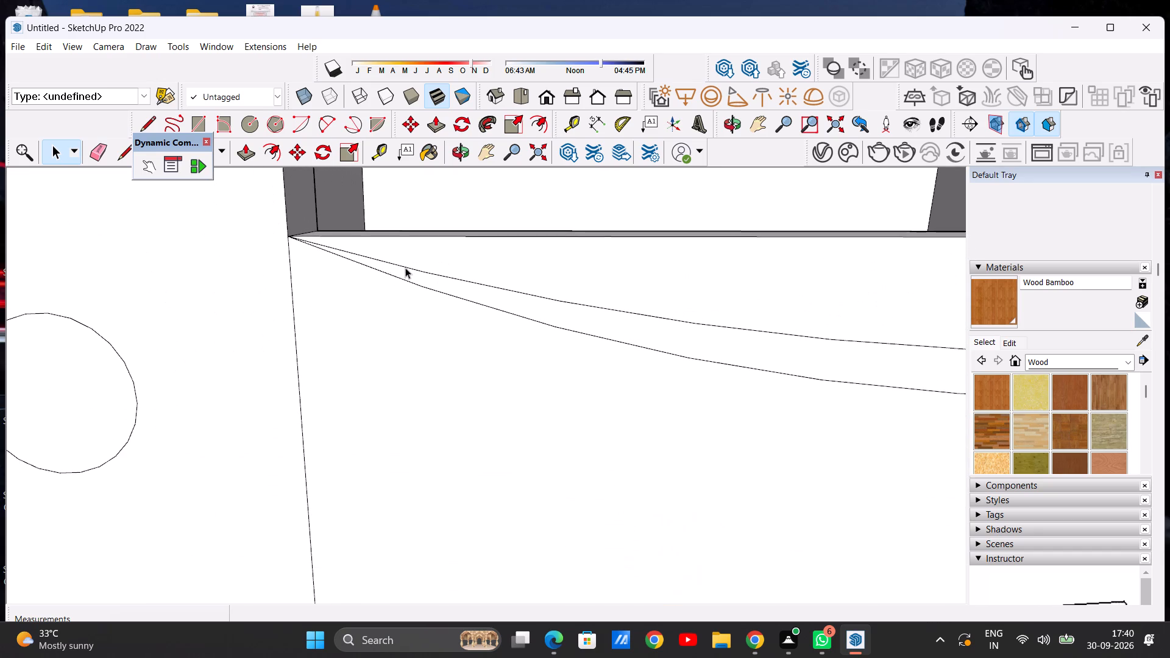
left_click(141, 121)
left_click(437, 270)
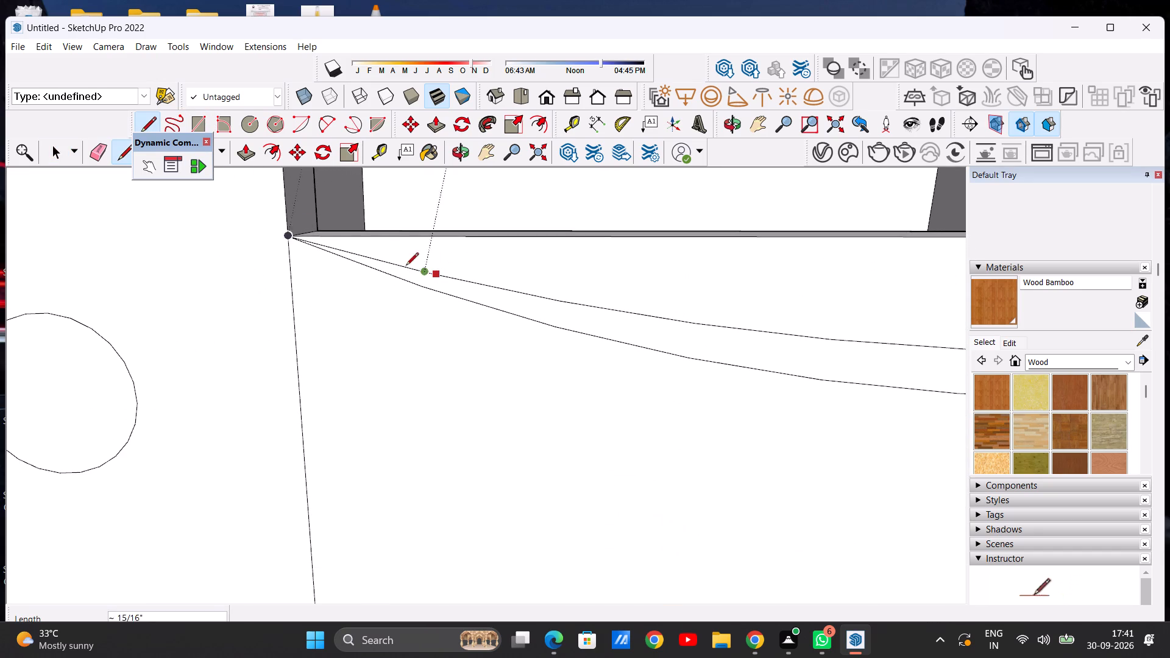
left_click(347, 238)
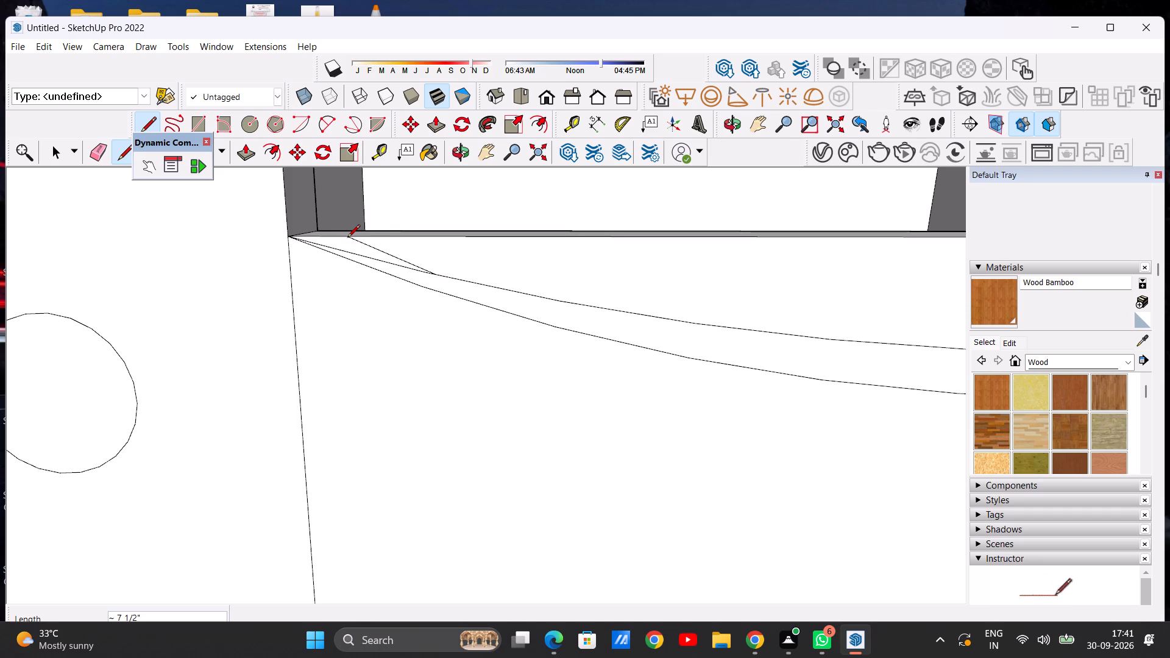
key("space")
Erase the leftover end piece of the upper arc below the new line at the parapet's left corner.
scroll(438, 269, "up", 4)
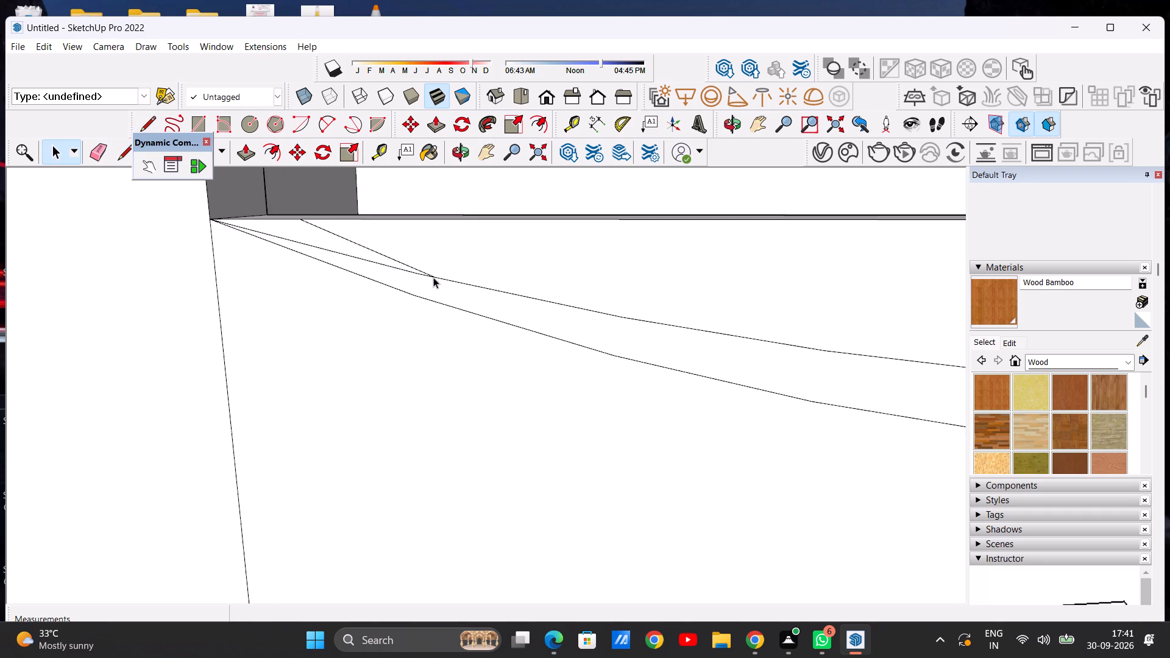
scroll(433, 277, "up", 20)
scroll(433, 277, "up", 20)
scroll(433, 277, "up", 1)
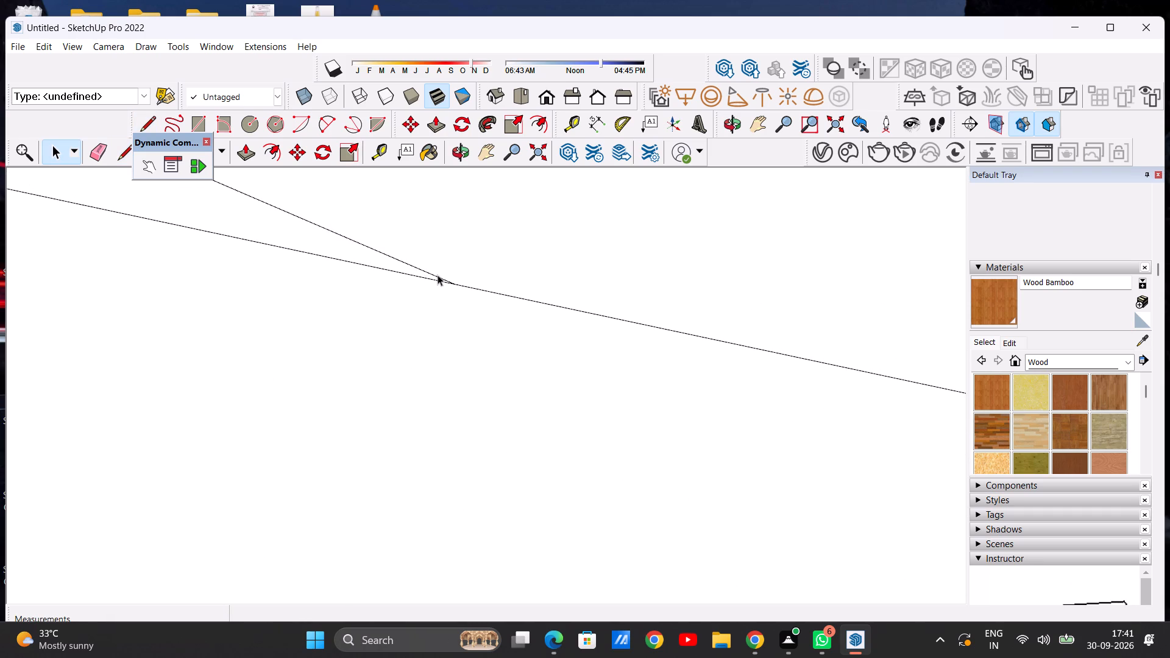
scroll(438, 275, "up", 3)
scroll(456, 288, "down", 20)
scroll(456, 288, "down", 12)
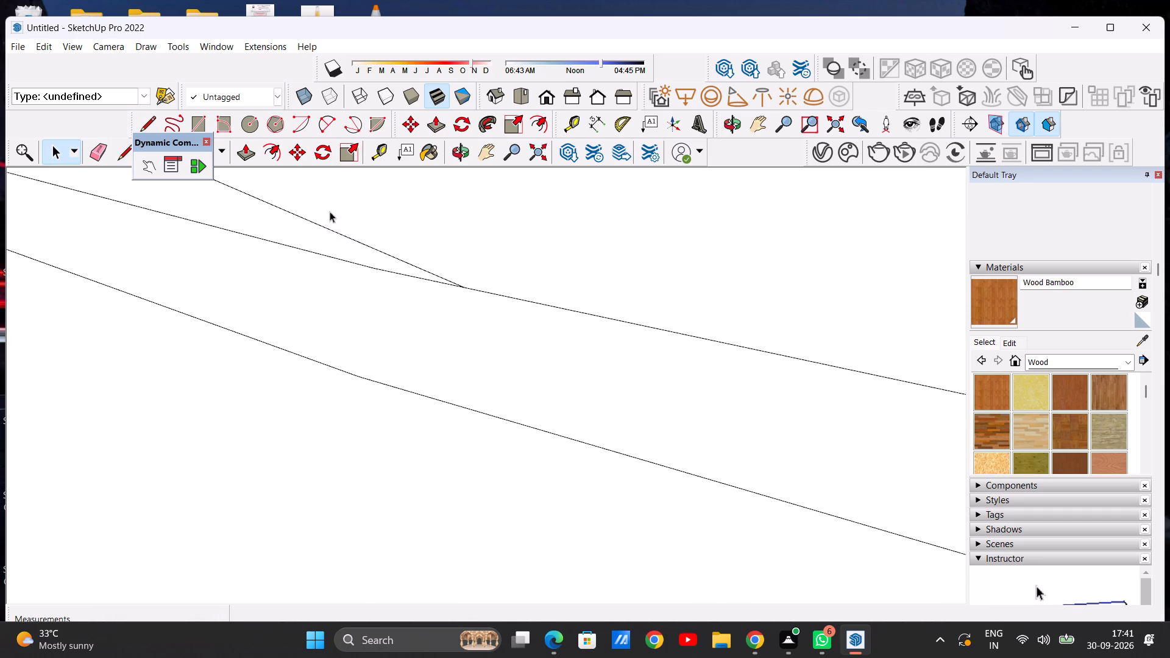
left_click(92, 143)
left_click_drag(211, 217, 218, 230)
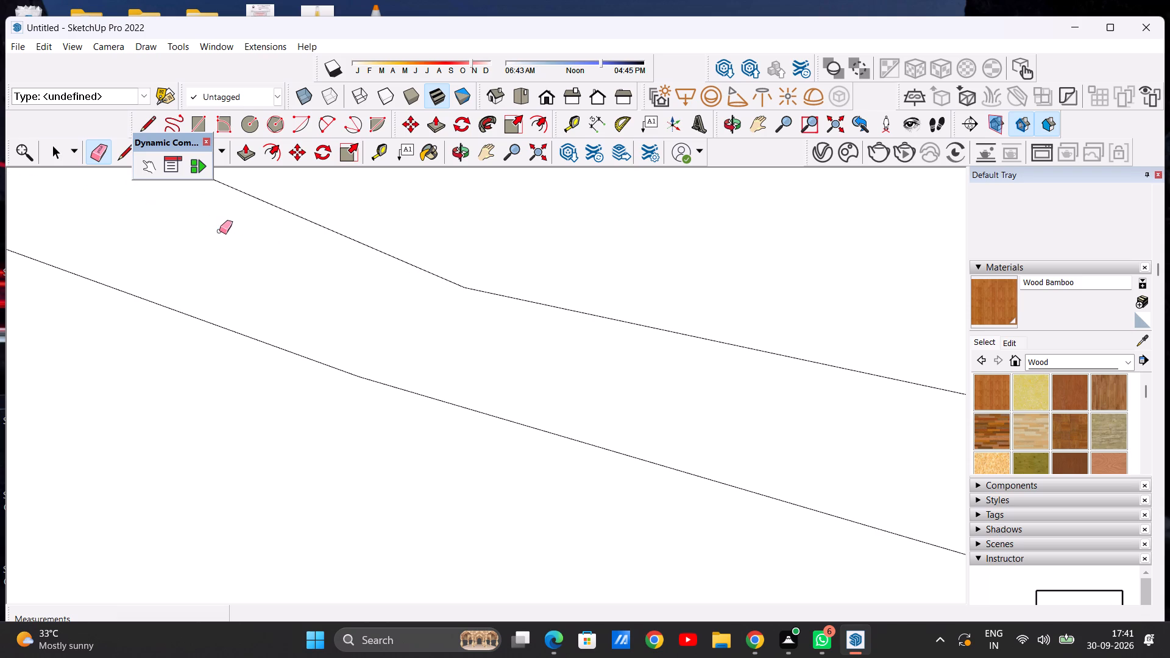
key("space")
Draw a line about 1' 4 1/2" long from the upper arc near its right end to the middle parapet's top edge.
scroll(297, 312, "down", 20)
scroll(297, 312, "down", 14)
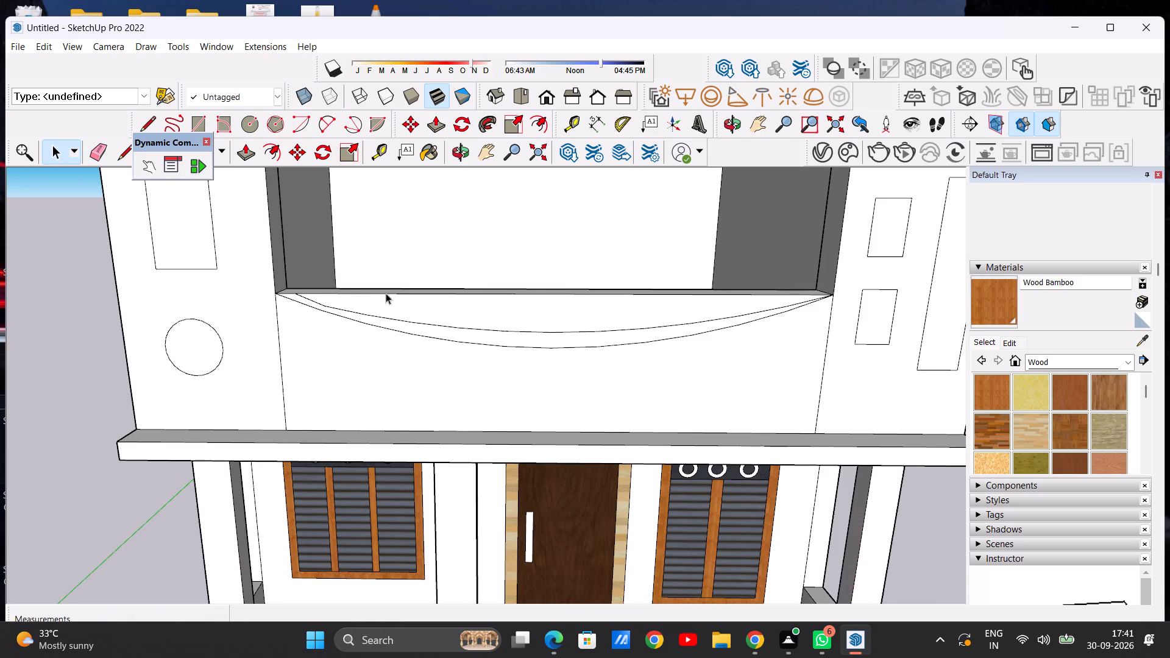
scroll(350, 288, "down", 1)
scroll(754, 302, "up", 11)
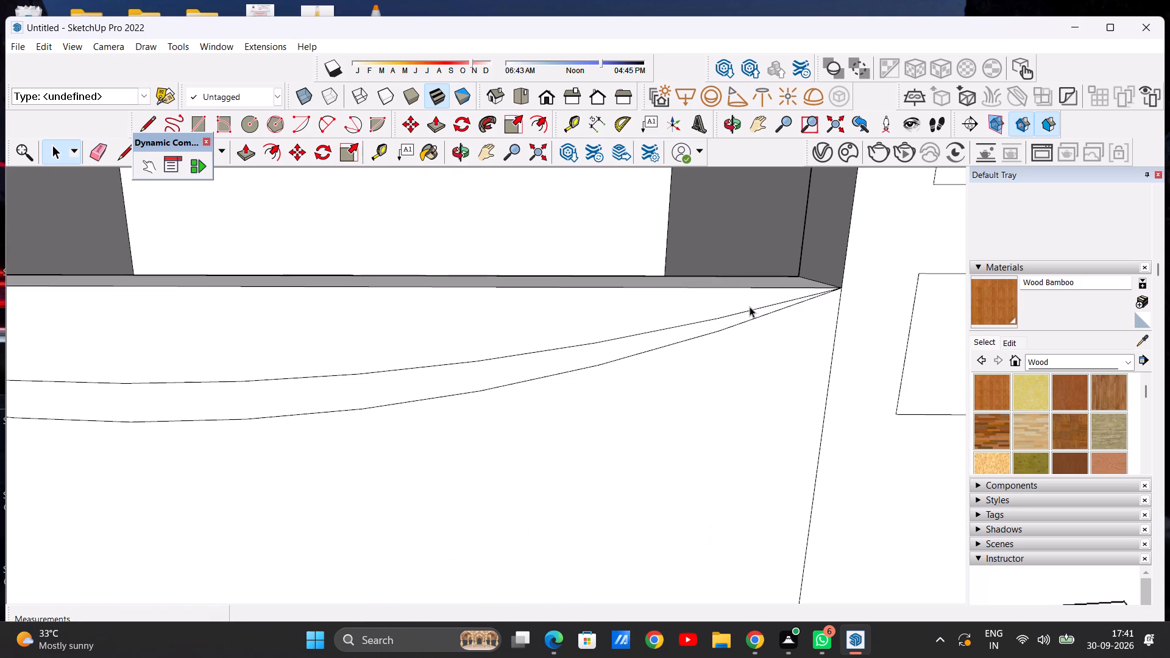
middle_click_drag(748, 309, 739, 369)
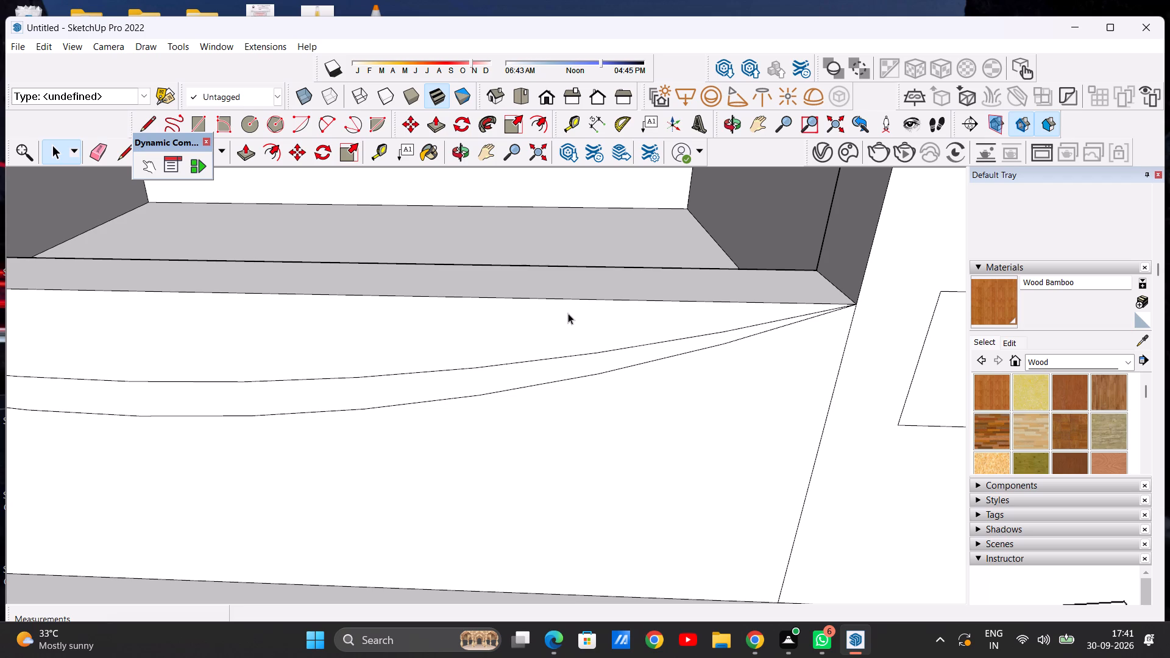
key("l")
left_click(619, 347)
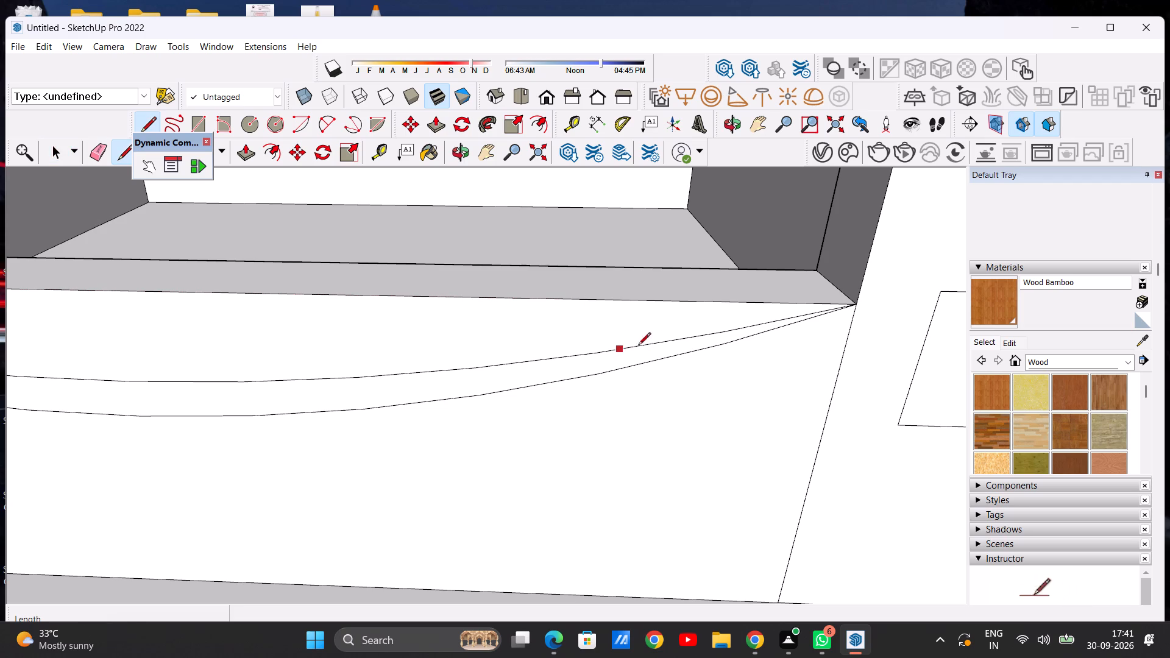
left_click(812, 305)
key("space")
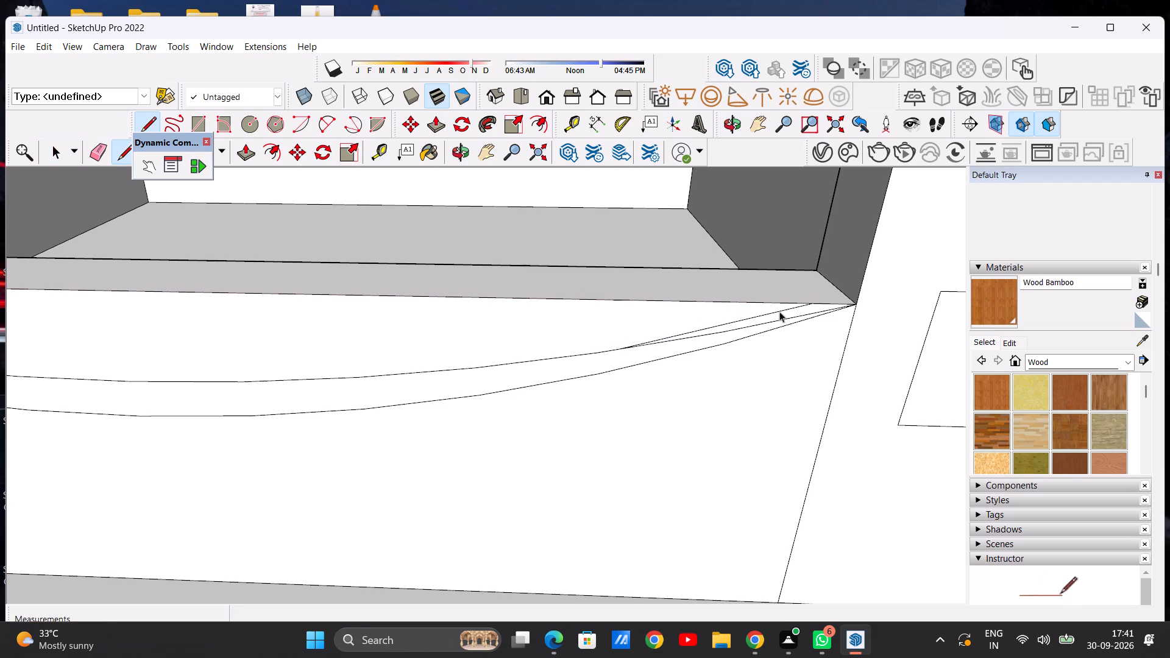
Erase the leftover end piece of the upper arc below the new line at the parapet's right corner.
left_click(98, 146)
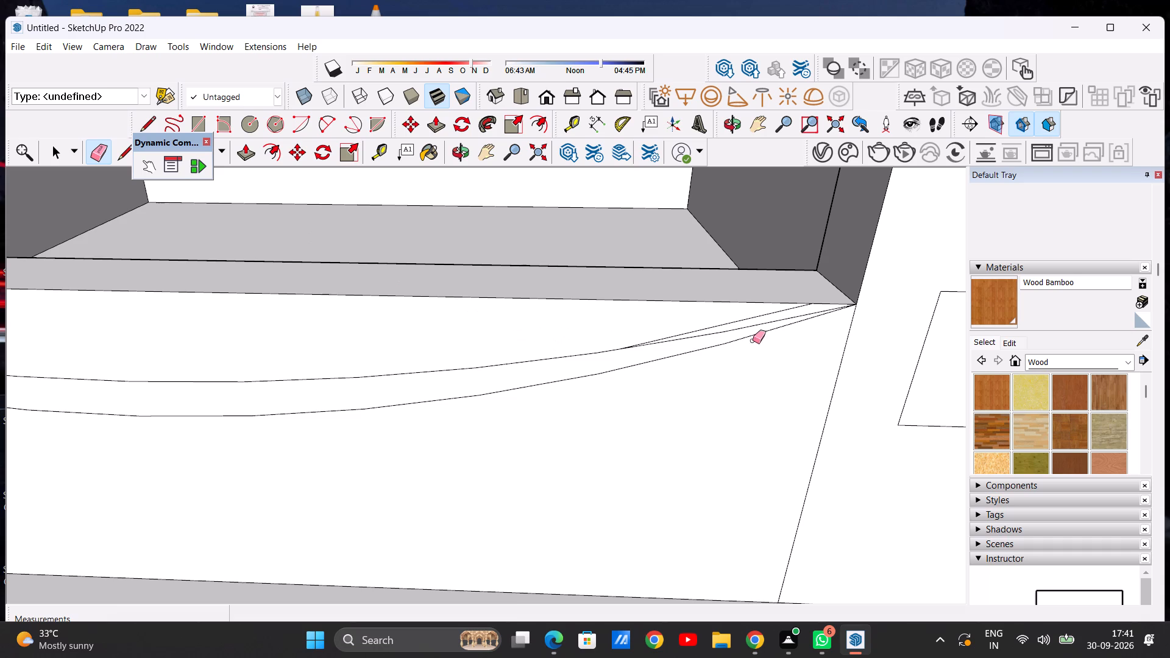
left_click(754, 327)
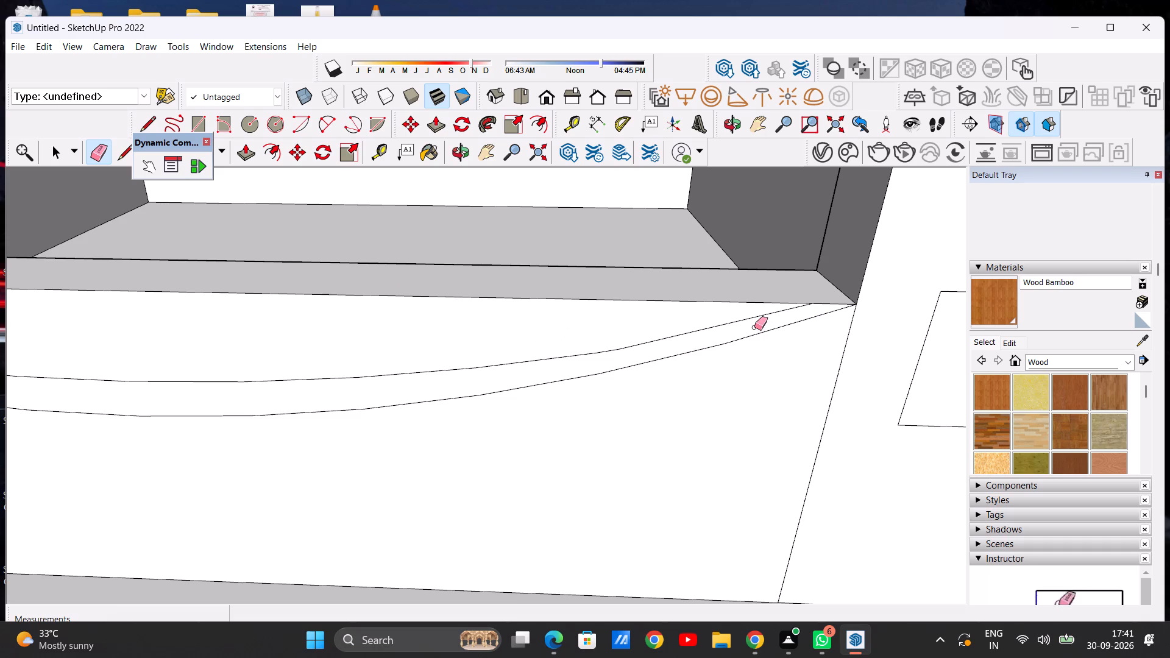
key("space")
Examine the curved band on the middle front parapet from the front, from above and at an angle.
scroll(580, 347, "down", 20)
scroll(580, 347, "down", 3)
middle_click_drag(612, 332, 591, 286)
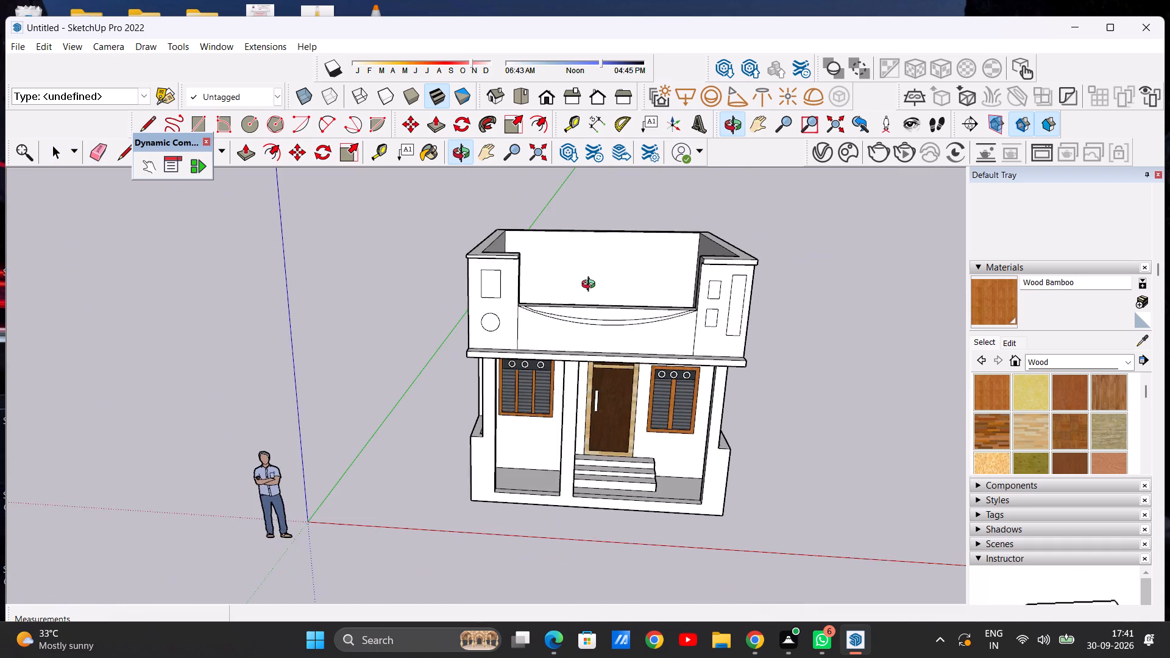
middle_click_drag(591, 286, 613, 254)
scroll(628, 277, "up", 3)
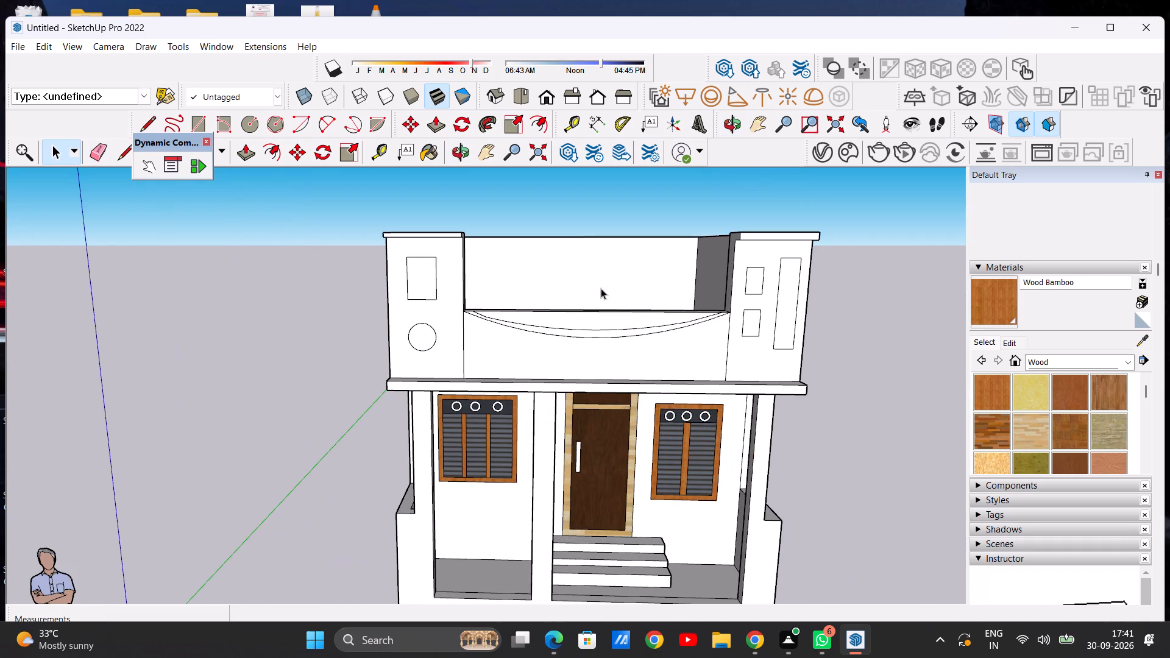
scroll(530, 310, "down", 7)
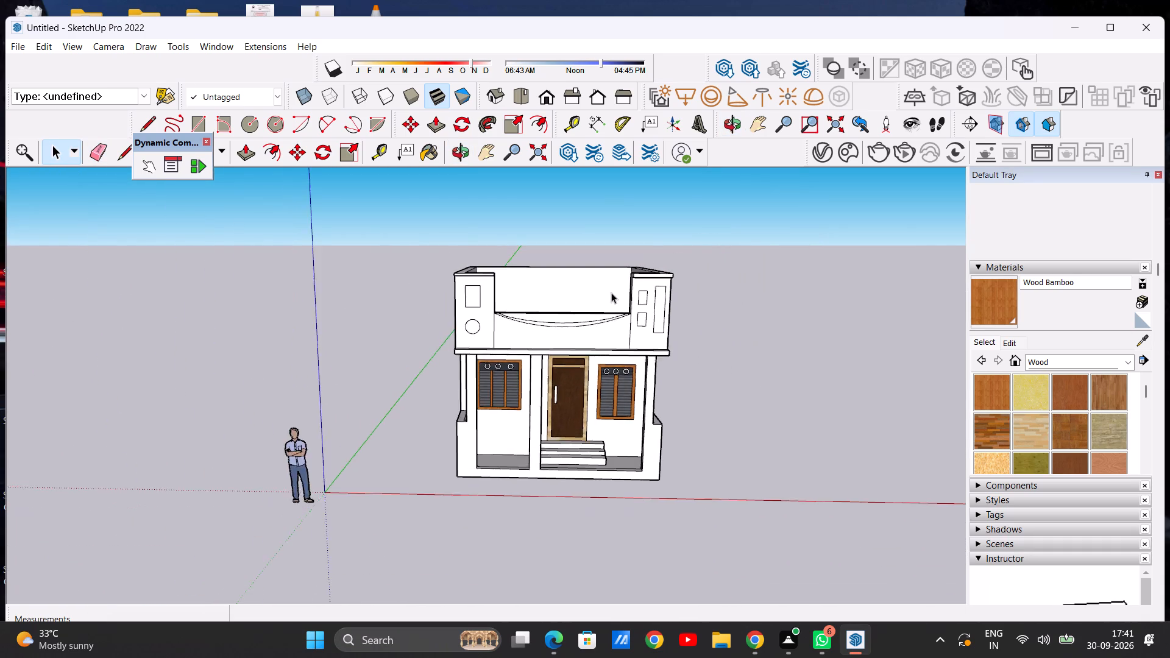
scroll(612, 295, "up", 5)
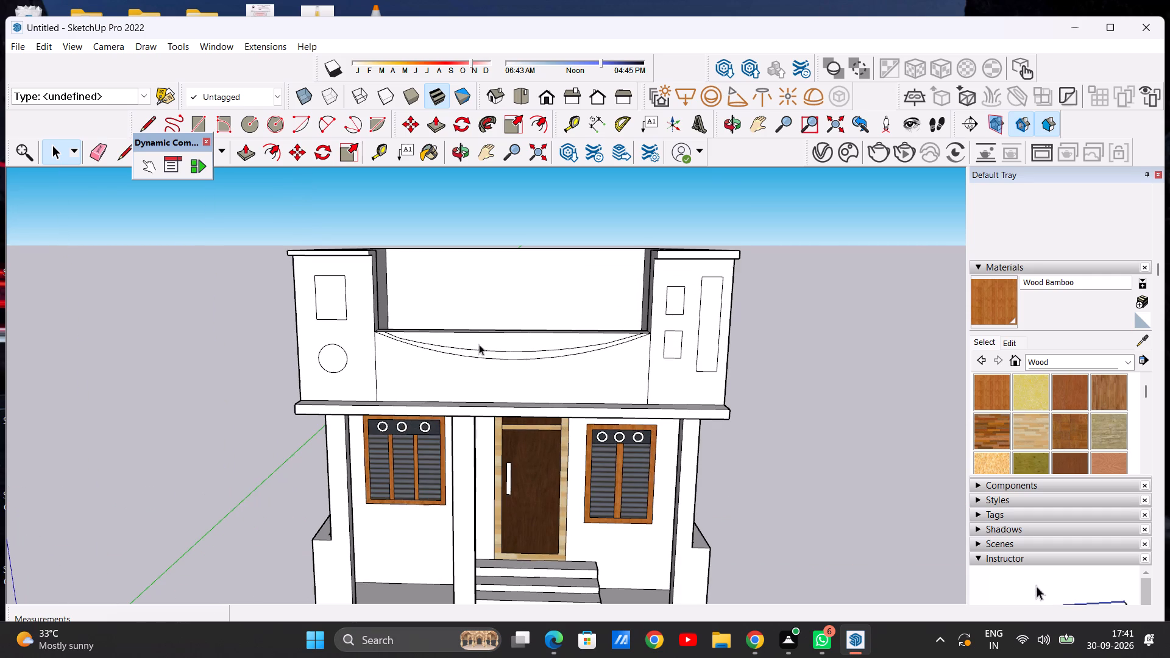
scroll(403, 355, "up", 5)
middle_click_drag(394, 350, 534, 377)
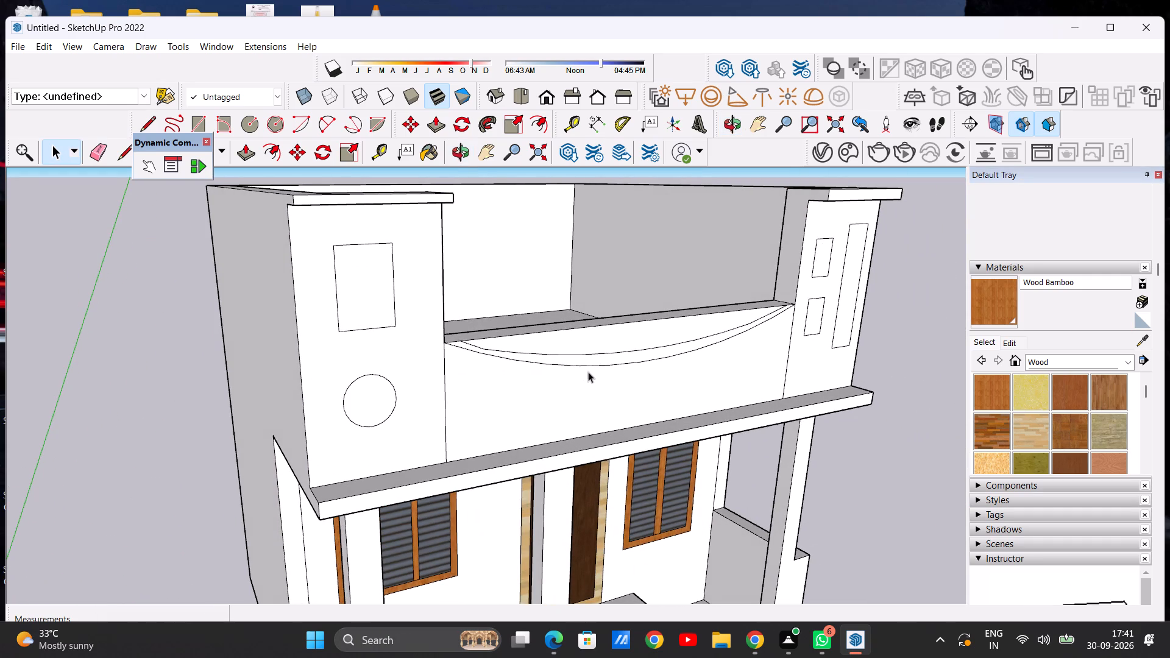
middle_click_drag(631, 363, 480, 334)
scroll(480, 334, "up", 1)
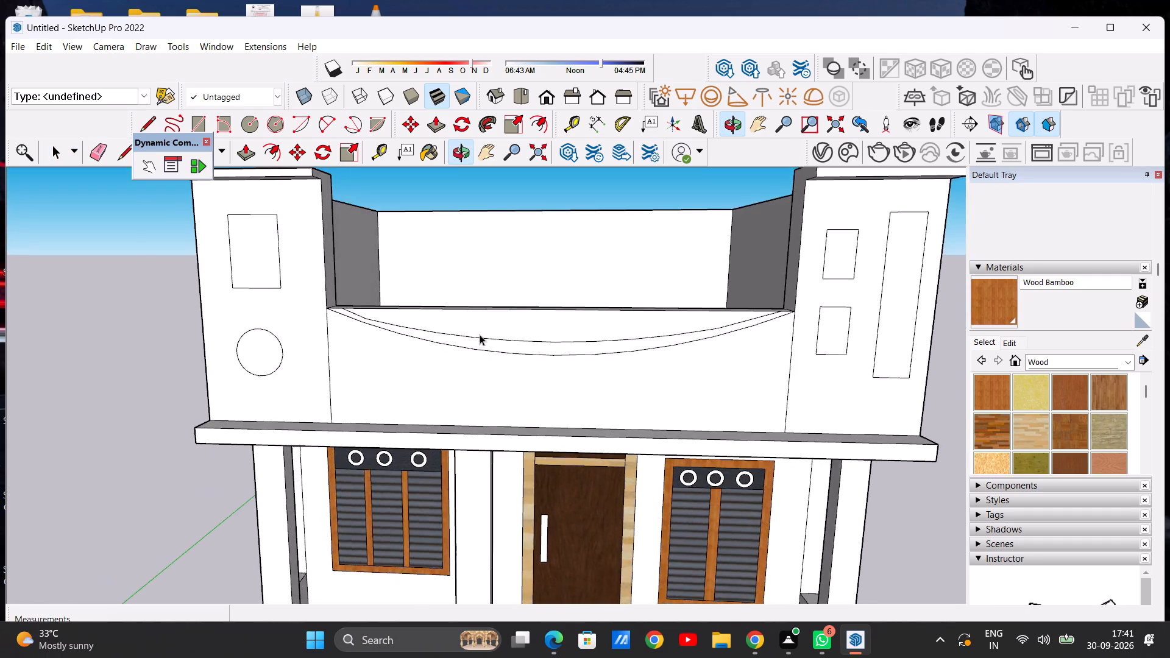
scroll(500, 346, "down", 12)
scroll(555, 377, "up", 4)
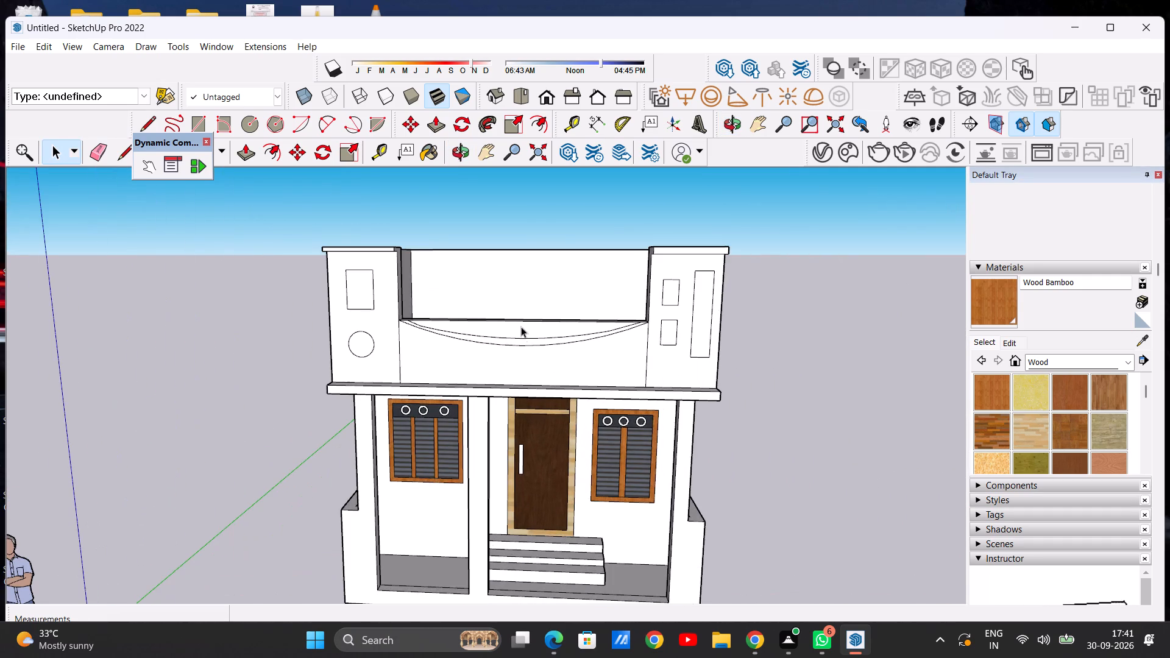
middle_click_drag(506, 310, 494, 374)
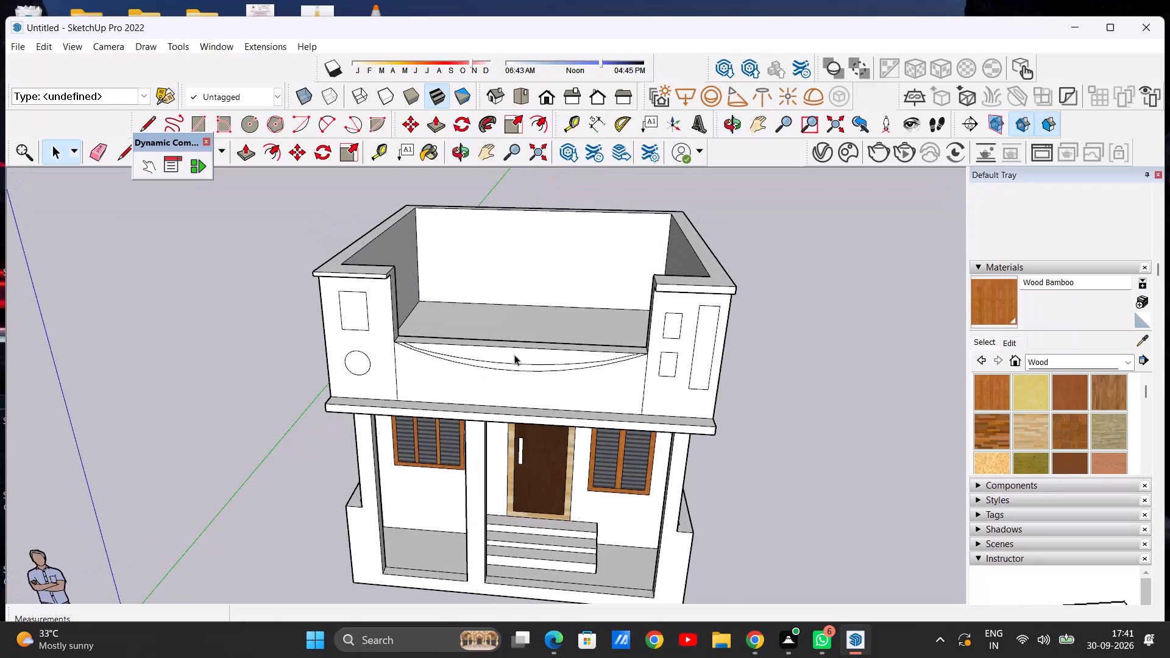
scroll(531, 364, "up", 1)
middle_click_drag(532, 365, 534, 300)
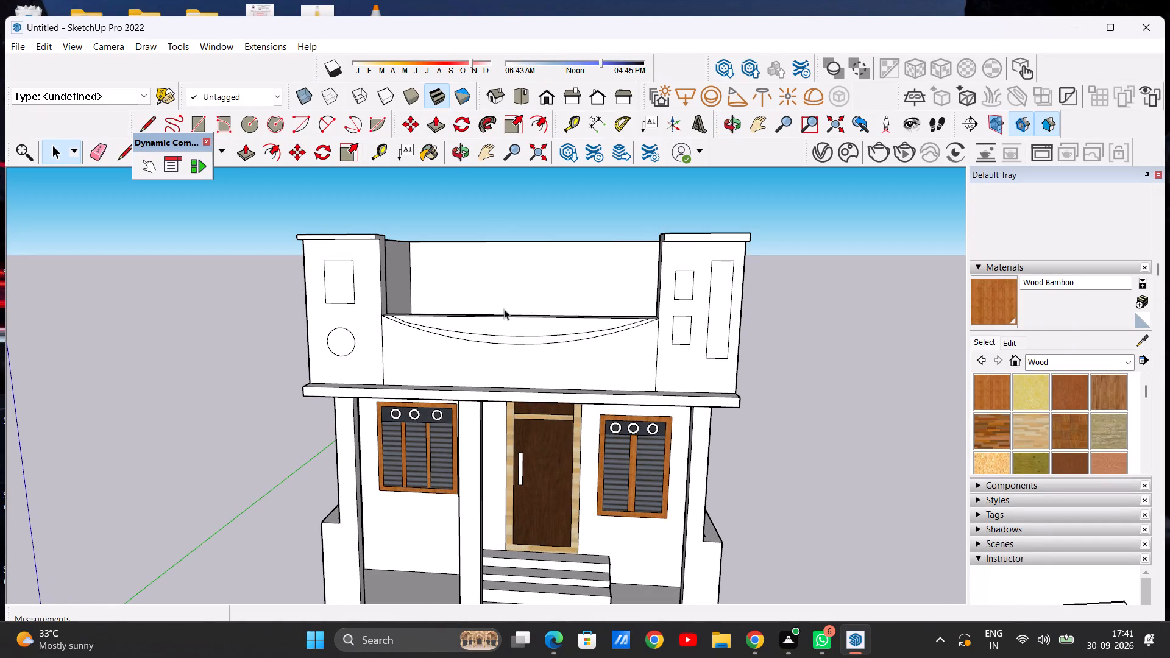
scroll(459, 334, "down", 3)
scroll(467, 325, "up", 3)
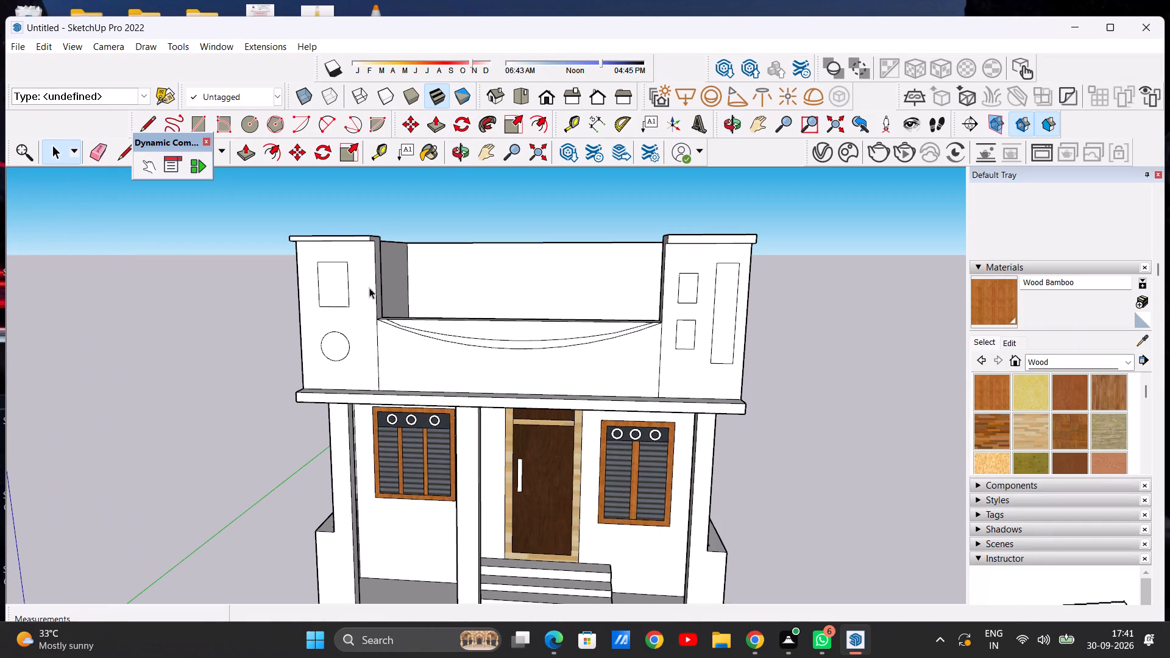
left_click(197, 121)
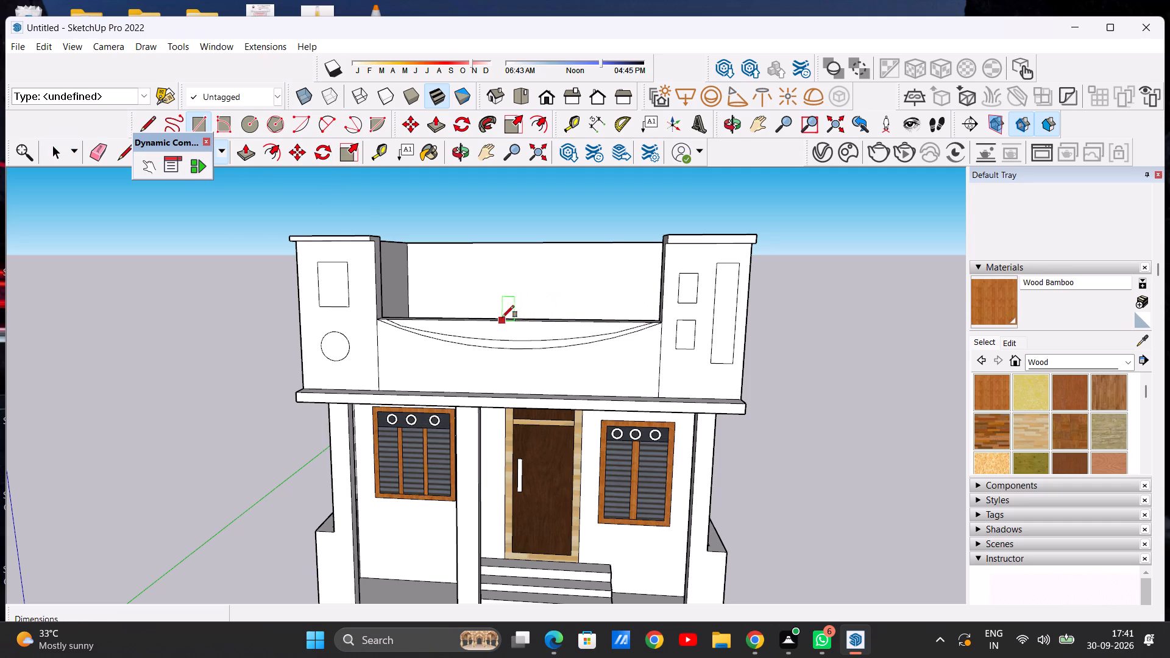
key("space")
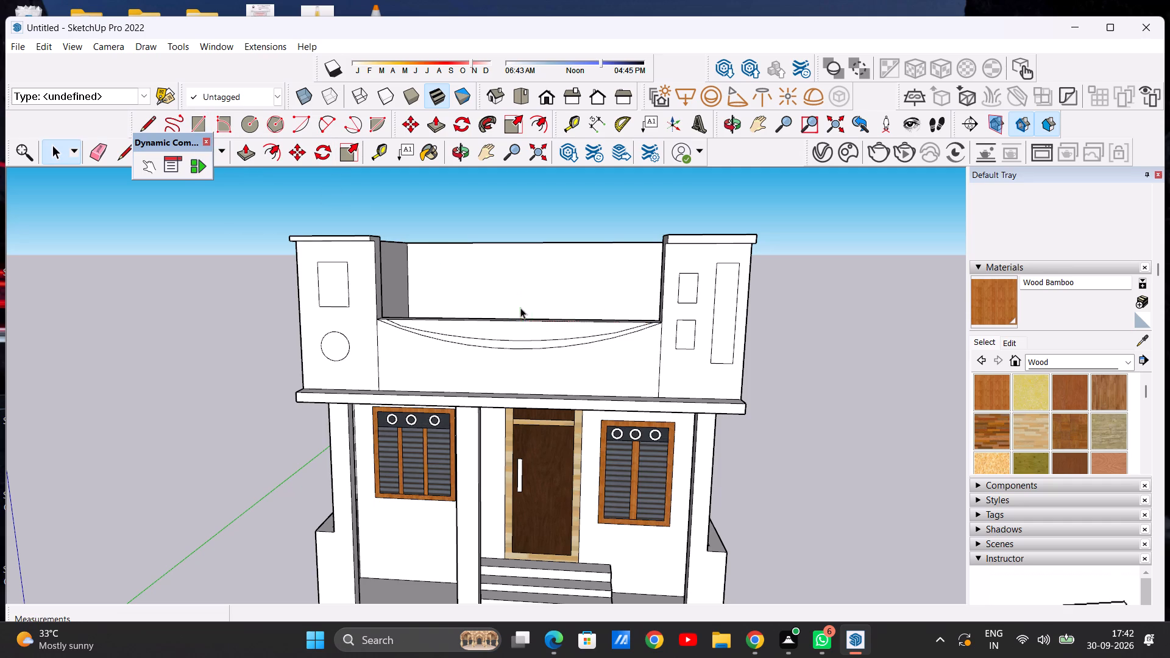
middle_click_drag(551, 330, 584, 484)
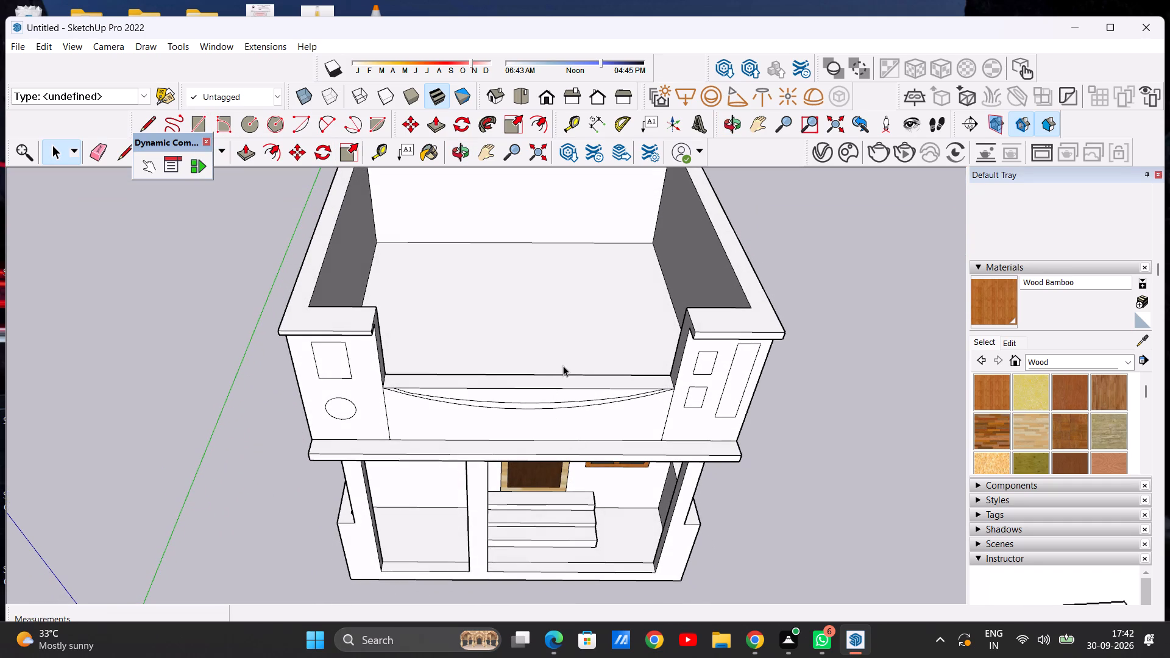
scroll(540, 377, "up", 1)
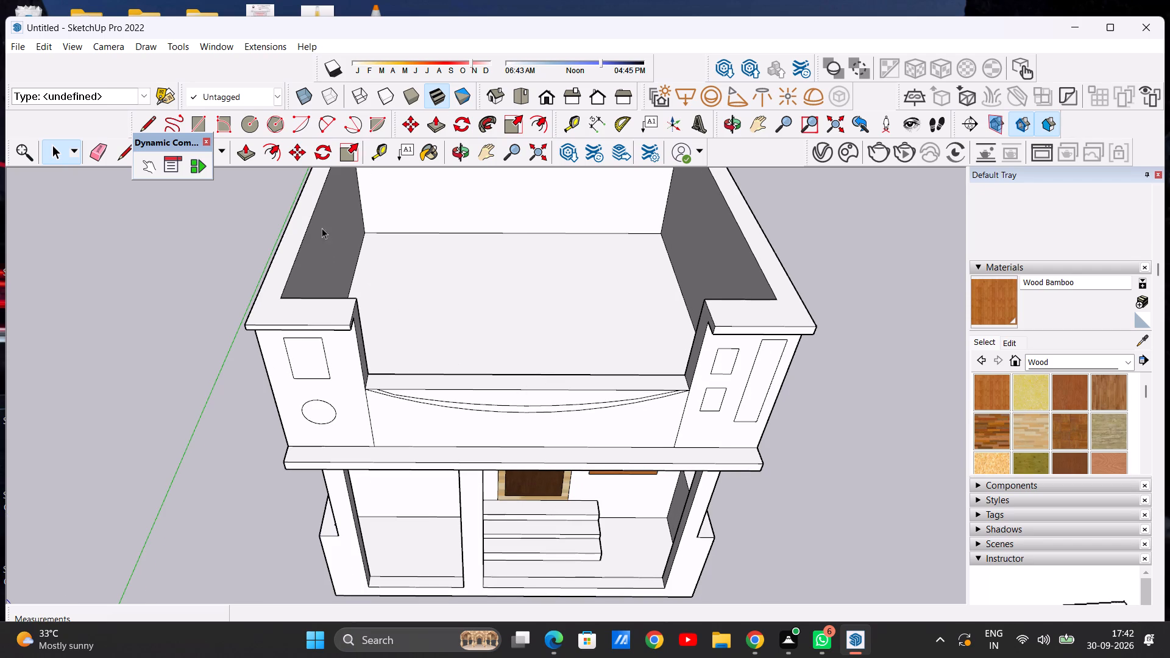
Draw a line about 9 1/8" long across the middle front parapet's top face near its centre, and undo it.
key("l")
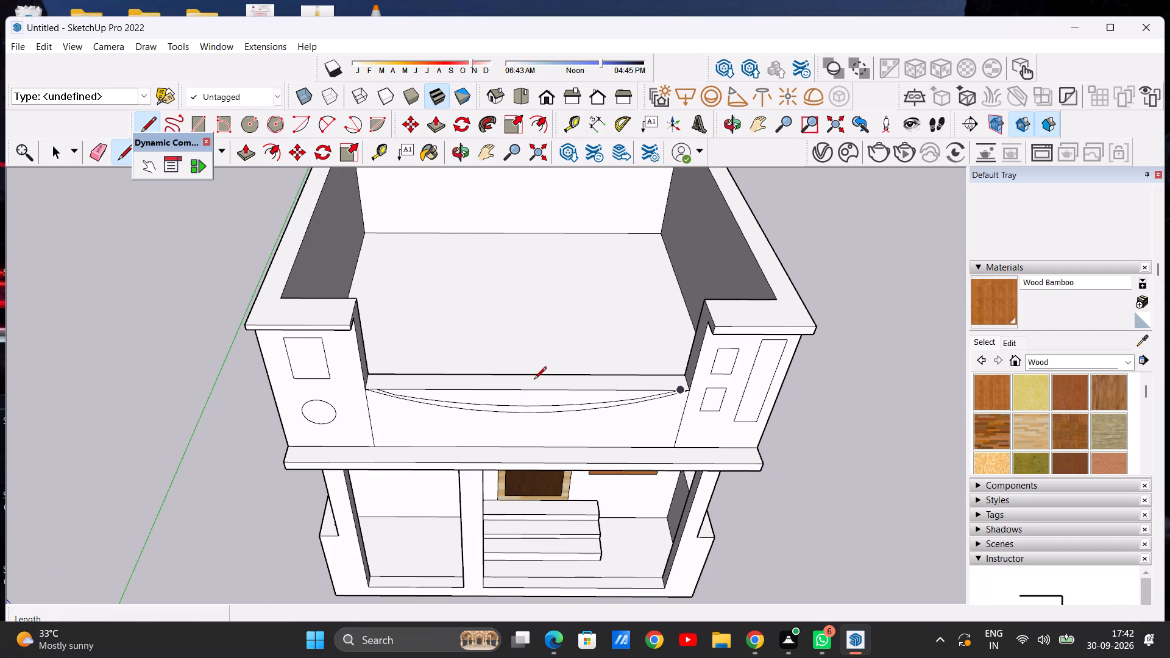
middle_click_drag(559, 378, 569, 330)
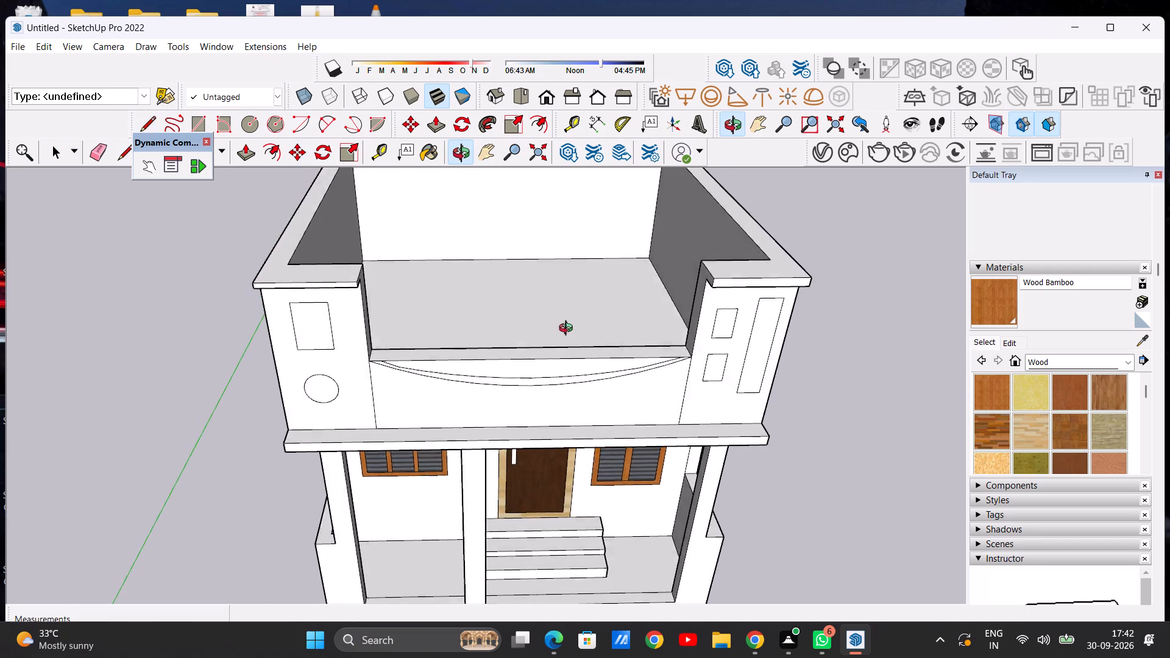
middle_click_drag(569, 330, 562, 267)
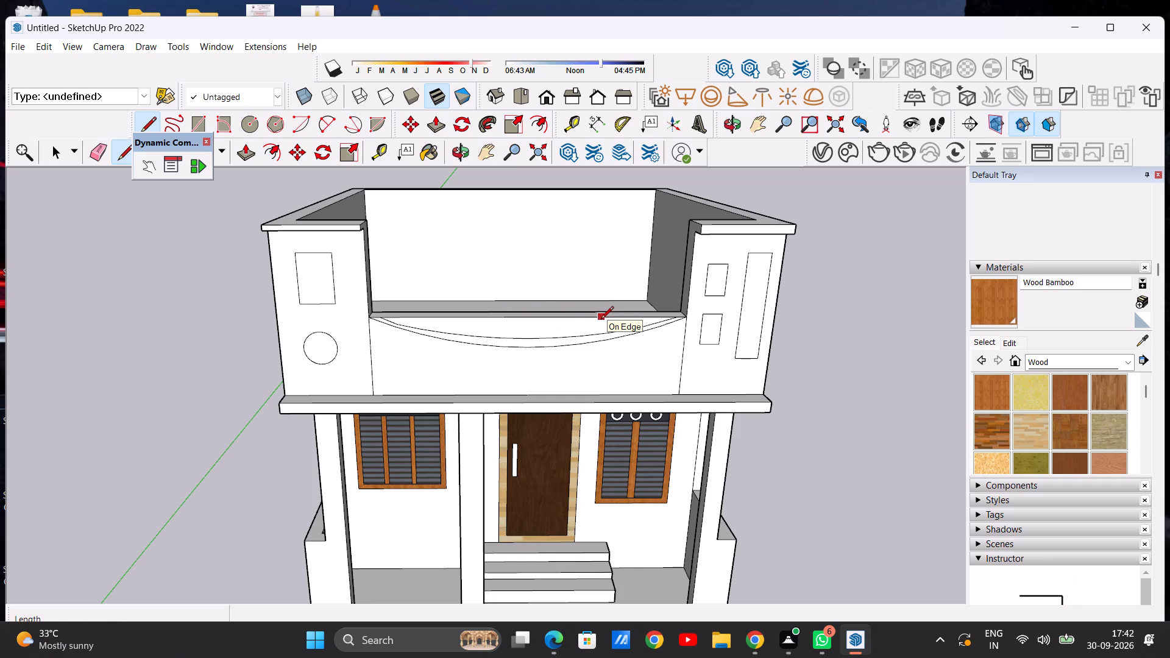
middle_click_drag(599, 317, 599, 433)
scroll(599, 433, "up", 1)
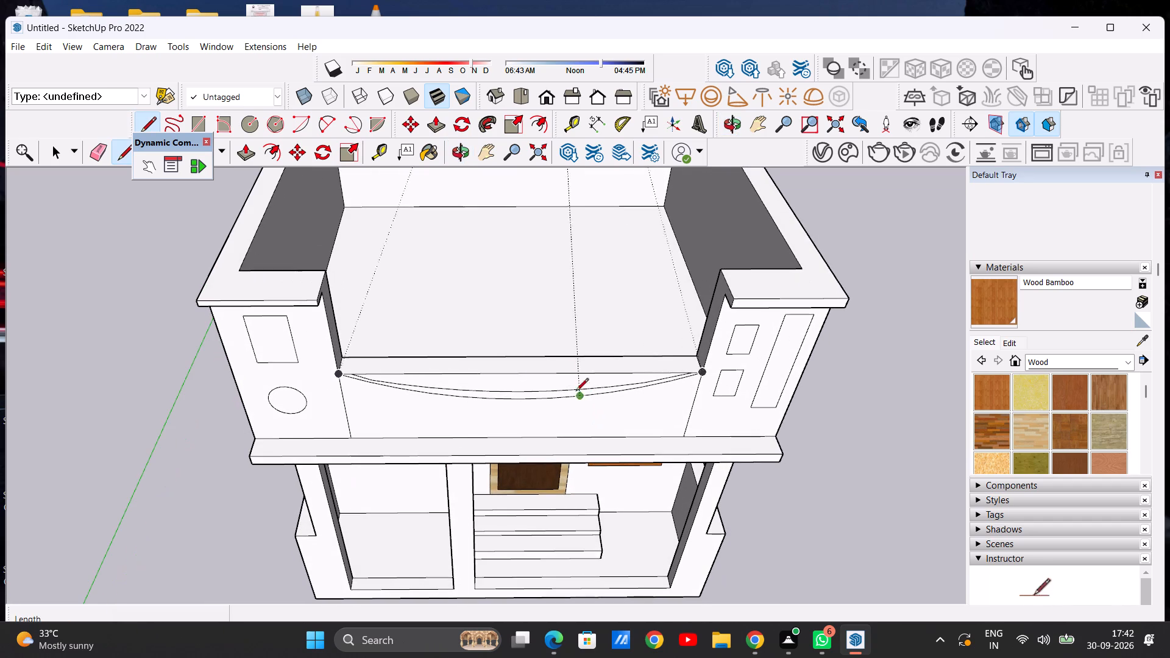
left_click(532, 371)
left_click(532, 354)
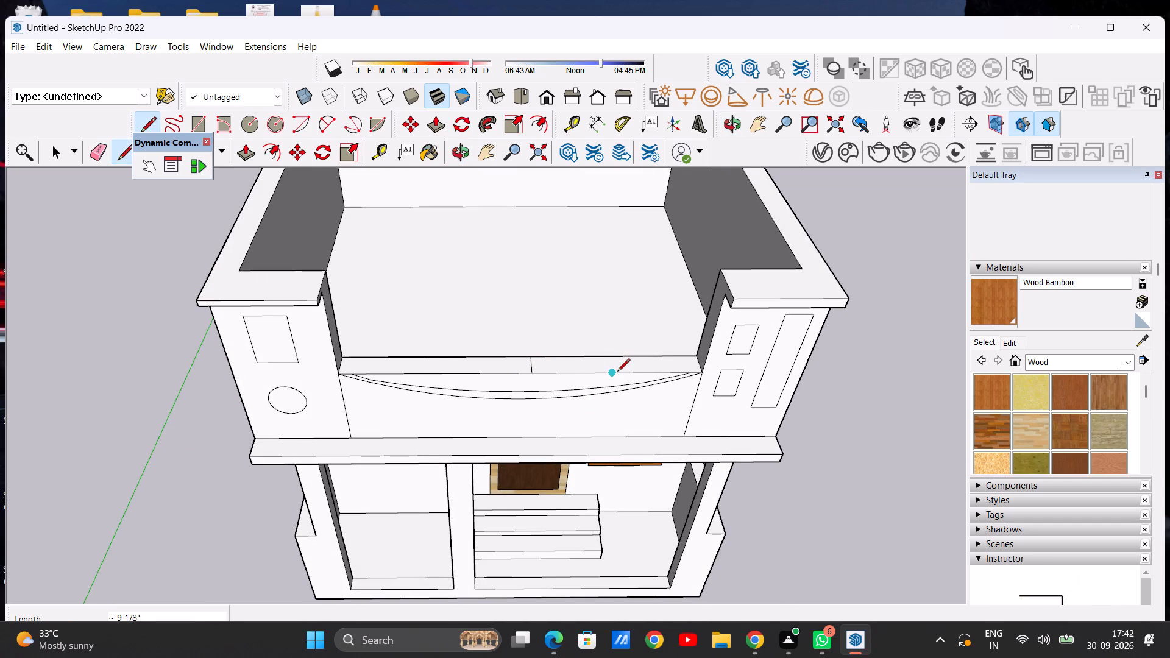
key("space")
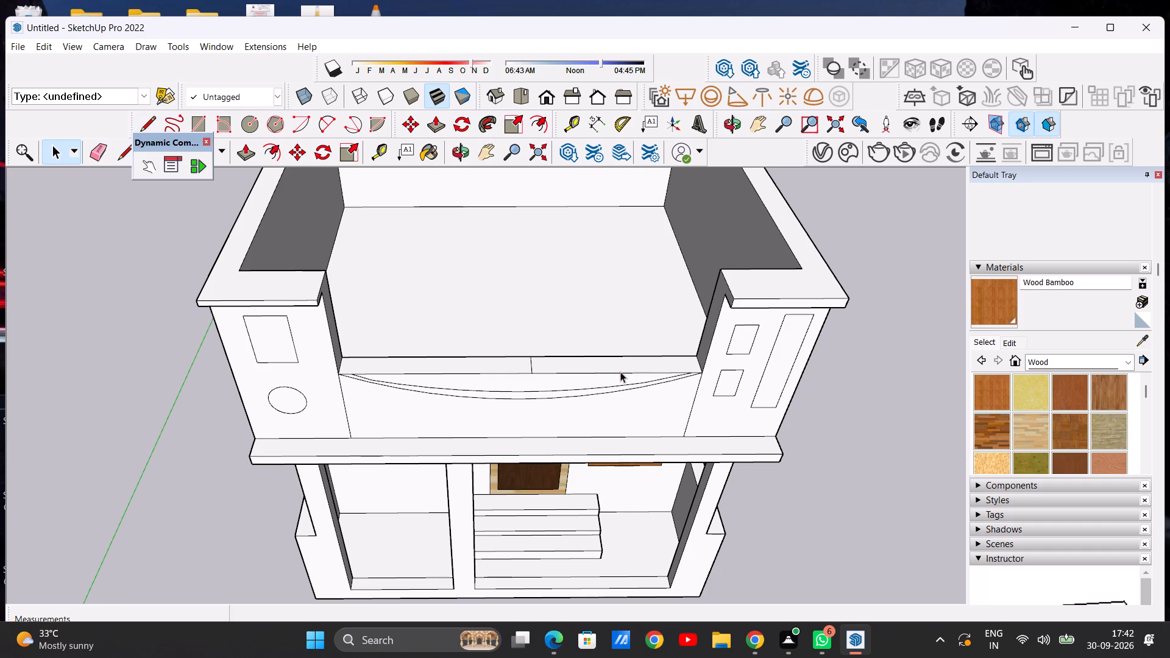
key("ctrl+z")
Draw two lines, each about 9 1/8" long, across the middle front parapet's top face, bounding a central section above the door.
key("l")
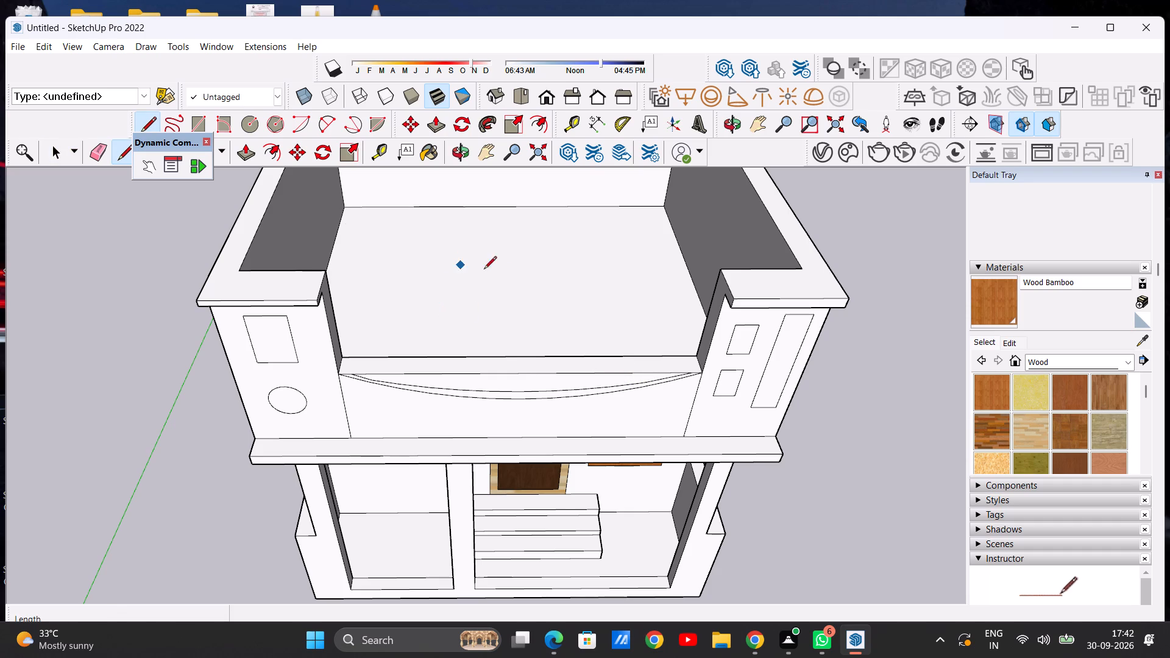
left_click(512, 370)
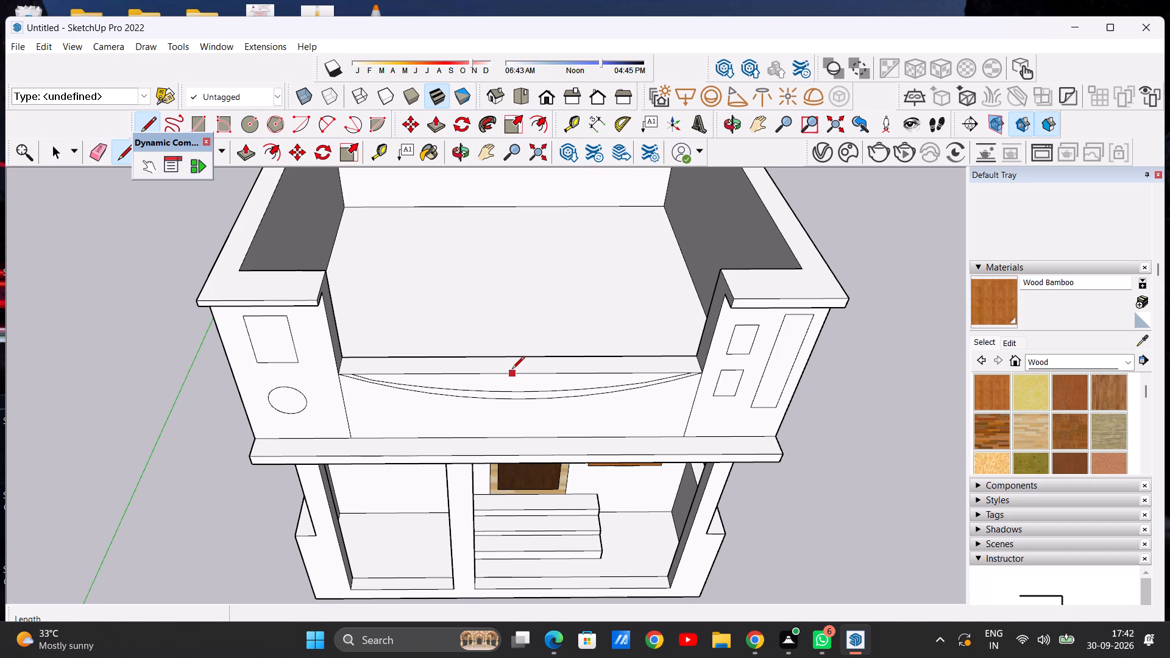
left_click(512, 356)
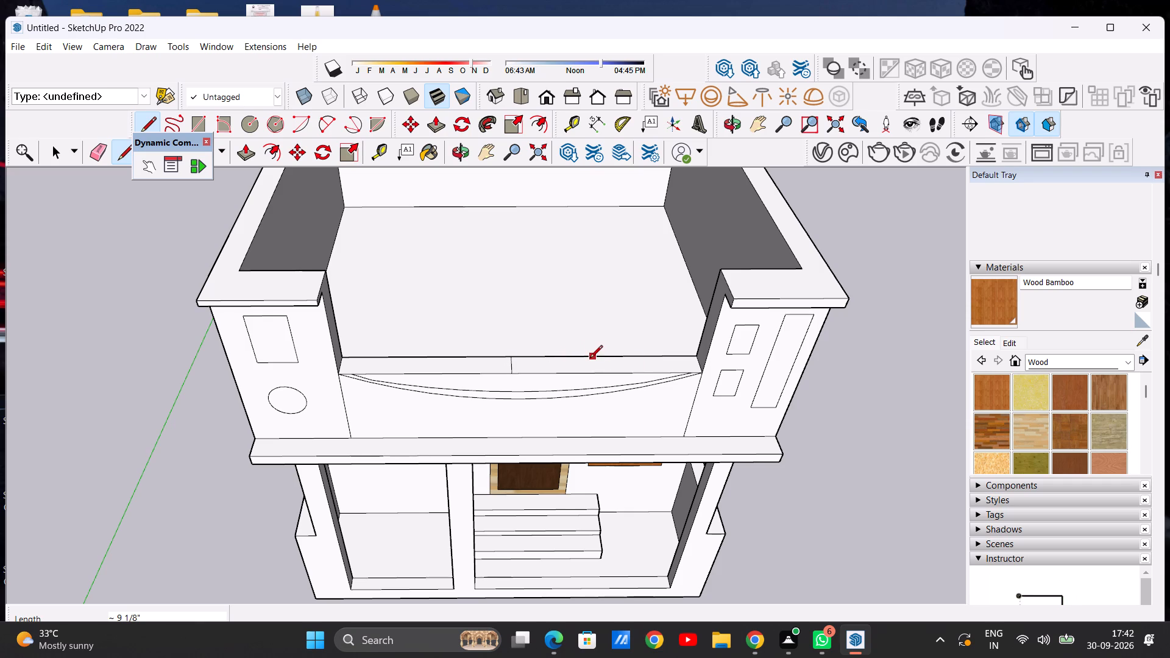
left_click(597, 359)
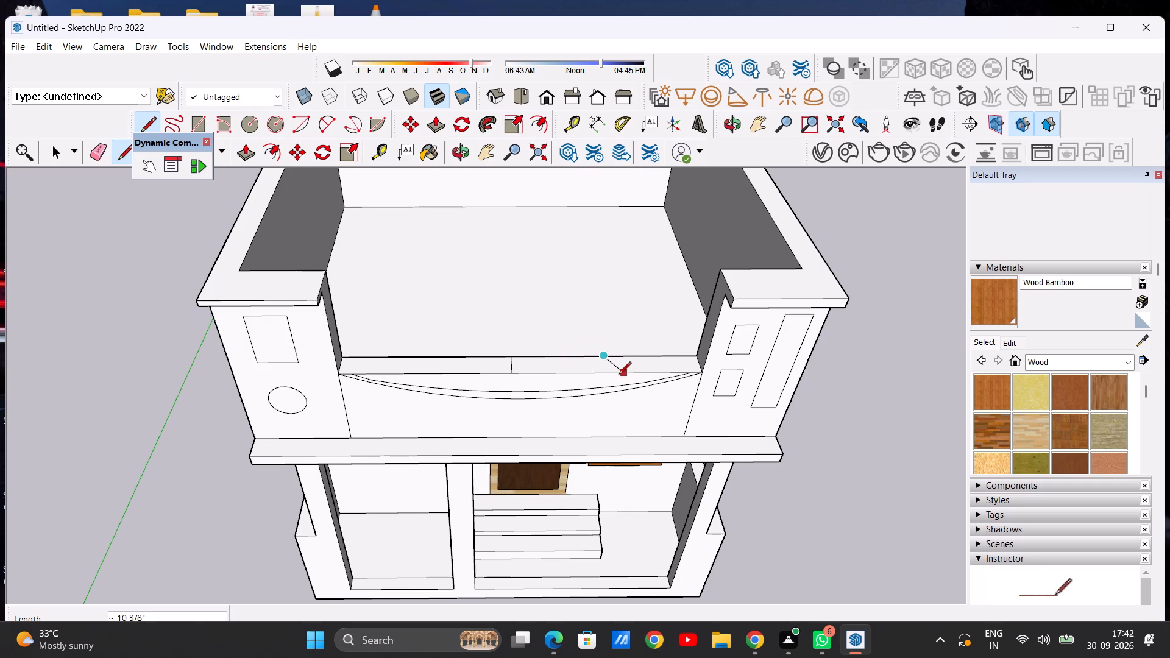
left_click(603, 377)
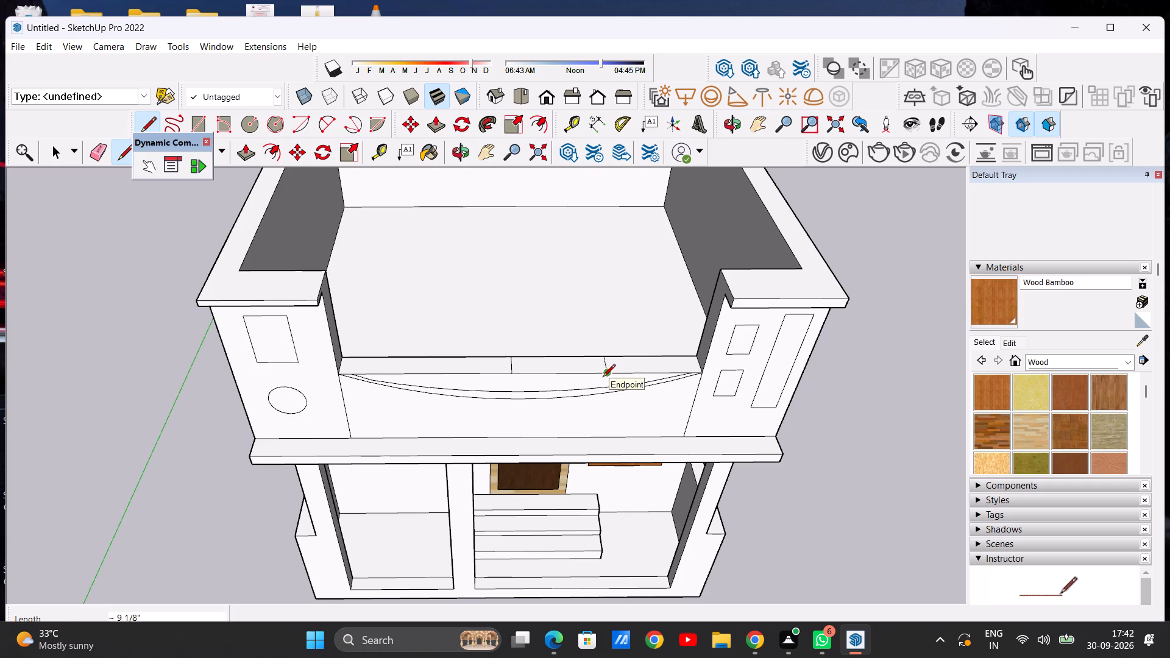
key("space")
Push/Pull the section between the two lines upward 3' 2", referencing the right corner parapet's ledge for its height.
scroll(449, 306, "down", 7)
middle_click_drag(572, 310, 553, 199)
scroll(522, 271, "up", 8)
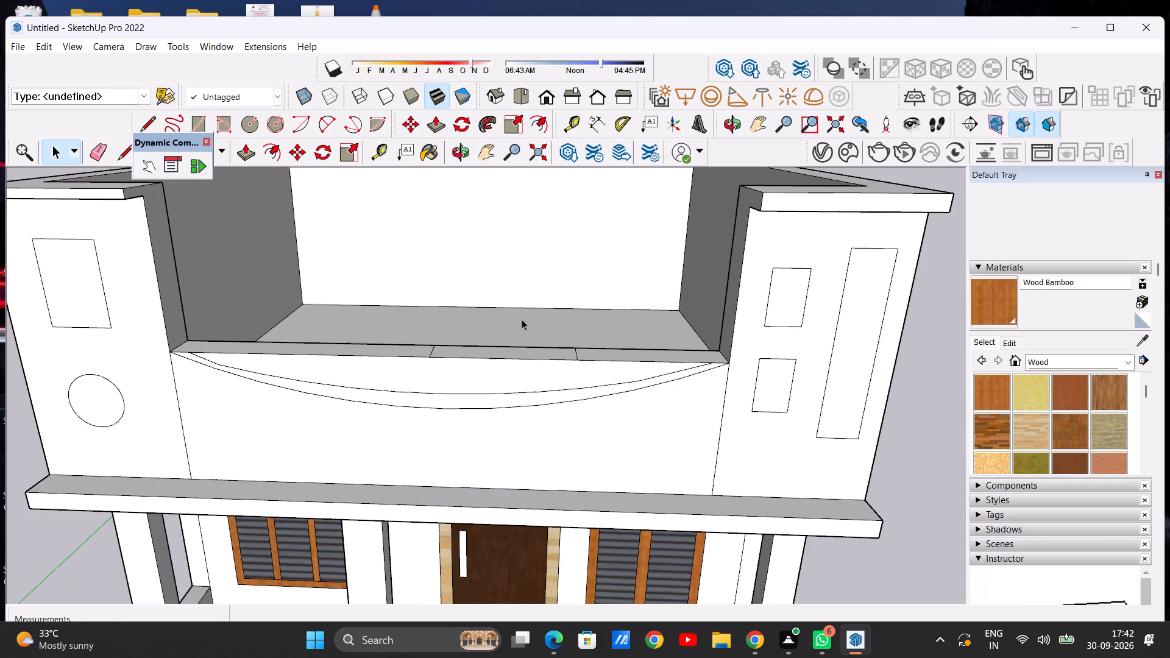
middle_click_drag(517, 367, 534, 430)
scroll(534, 430, "up", 1)
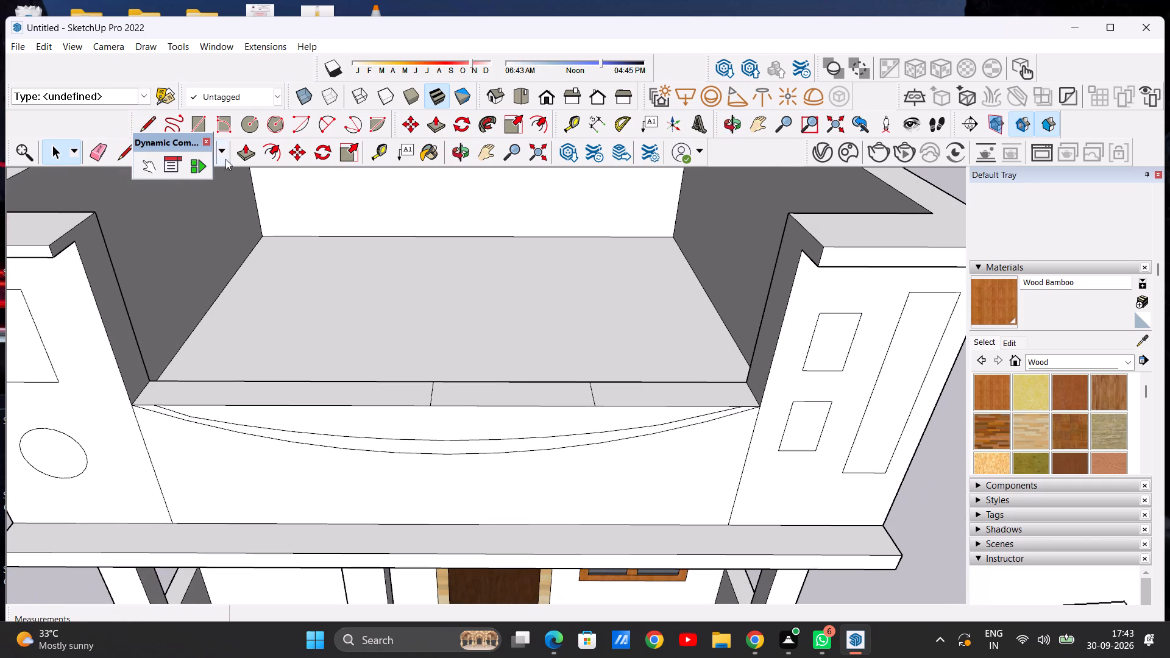
left_click(243, 154)
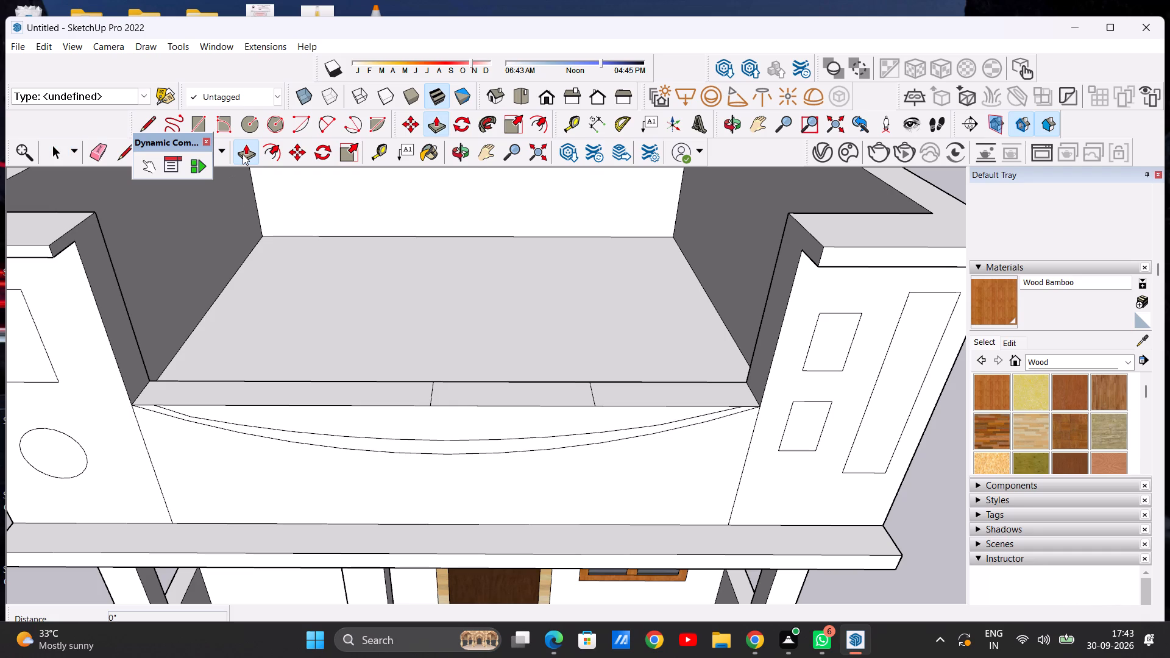
scroll(402, 184, "down", 5)
scroll(481, 301, "down", 1)
middle_click_drag(483, 344, 489, 348)
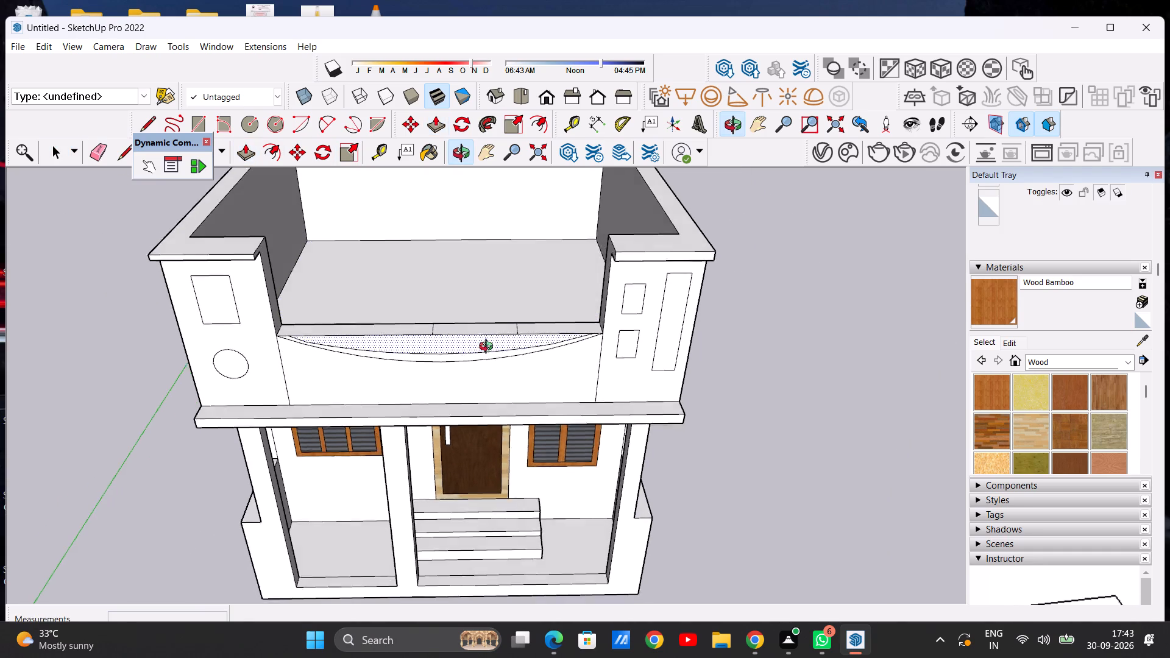
middle_click_drag(489, 348, 482, 392)
scroll(506, 351, "up", 9)
left_click(507, 366)
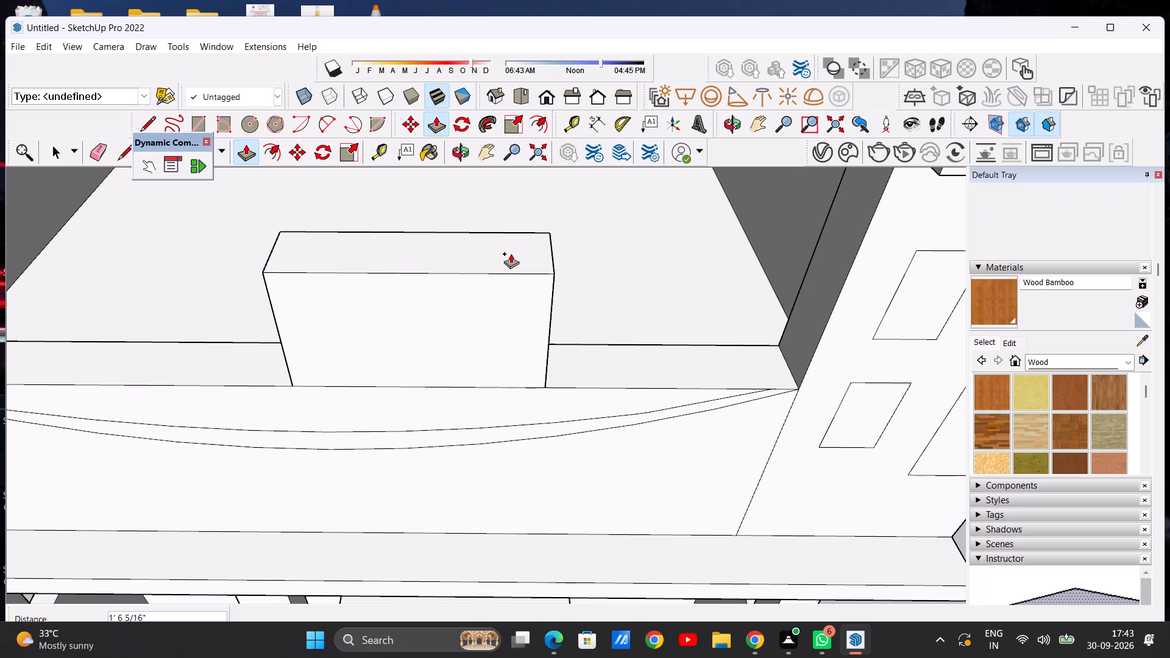
scroll(530, 256, "down", 12)
middle_click_drag(536, 255, 550, 212)
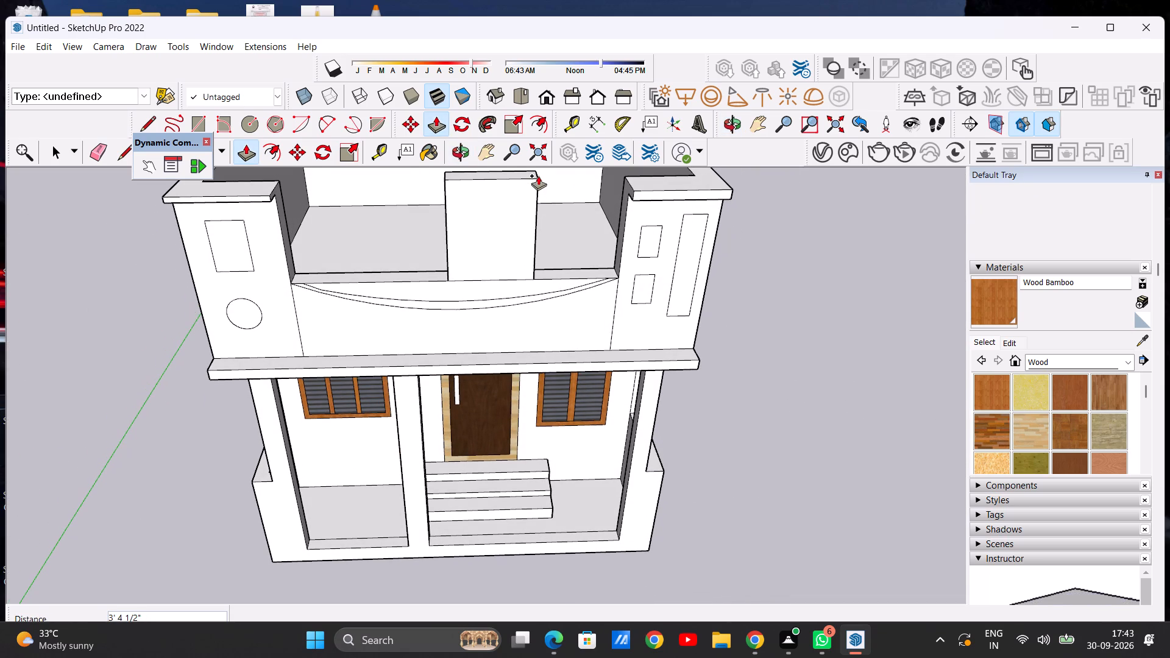
left_click(634, 185)
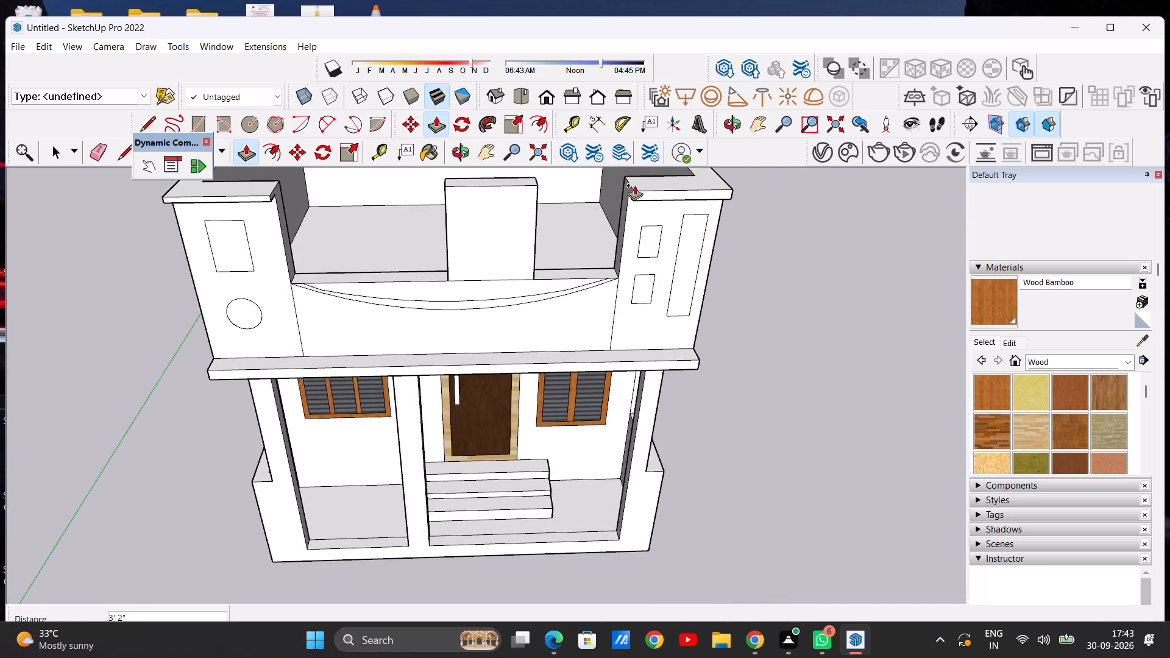
key("space")
Examine the raised central block on the front parapet from the front and from slightly above.
middle_click_drag(539, 250, 527, 199)
scroll(442, 259, "down", 6)
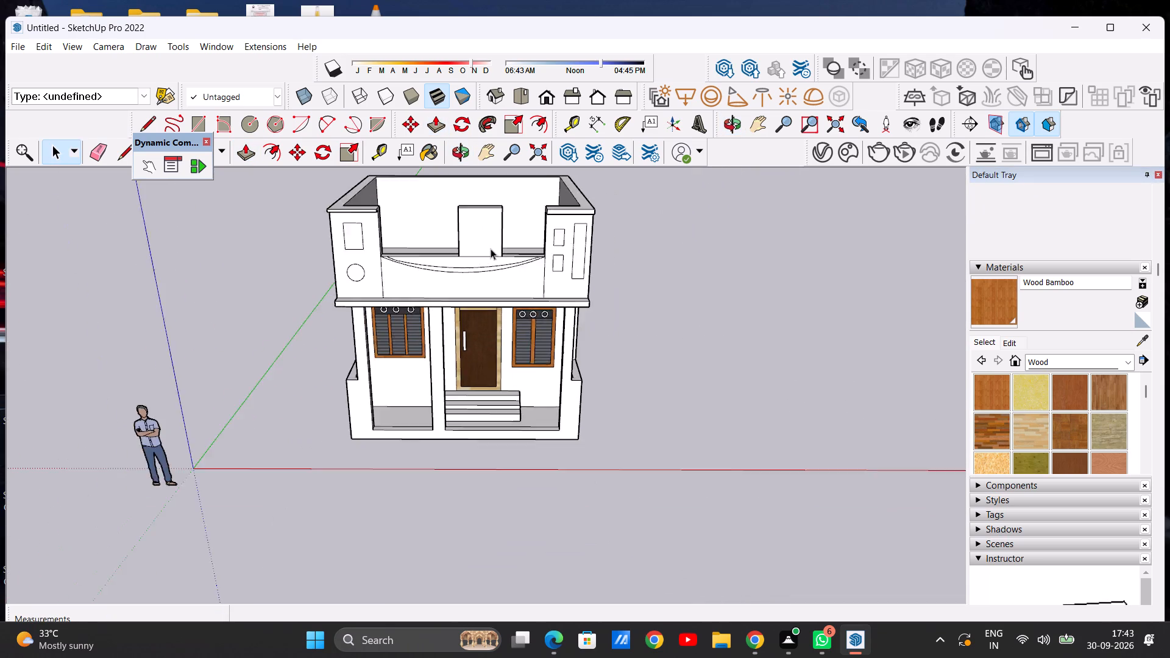
scroll(491, 249, "down", 4)
middle_click_drag(485, 242, 486, 211)
scroll(486, 225, "up", 6)
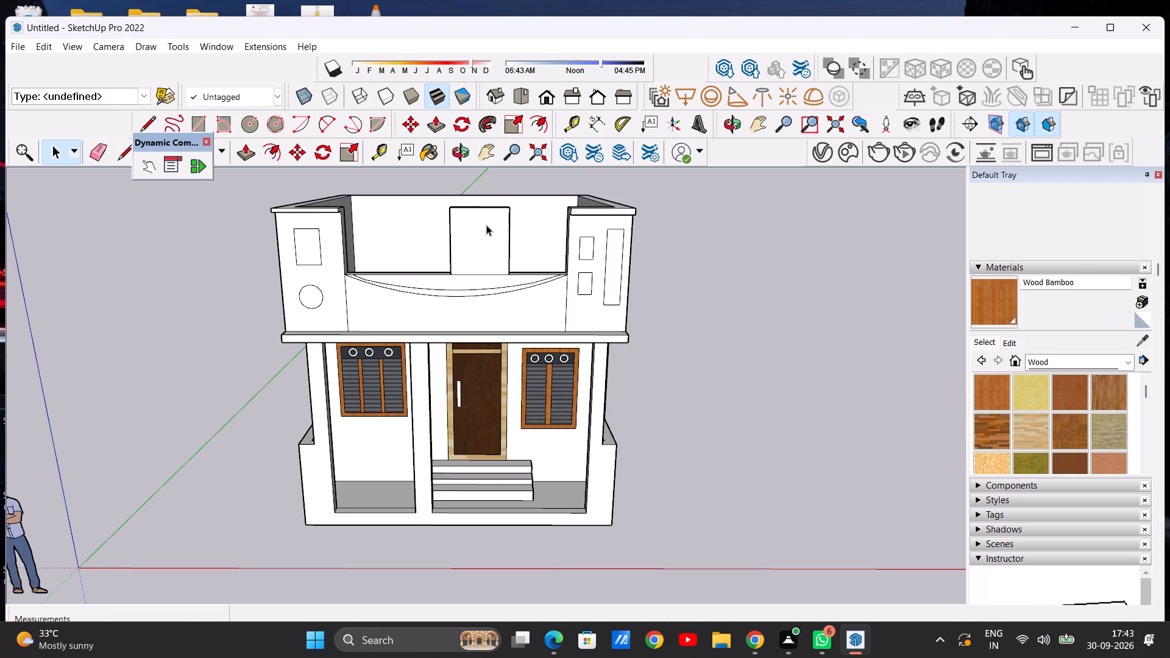
scroll(482, 216, "down", 4)
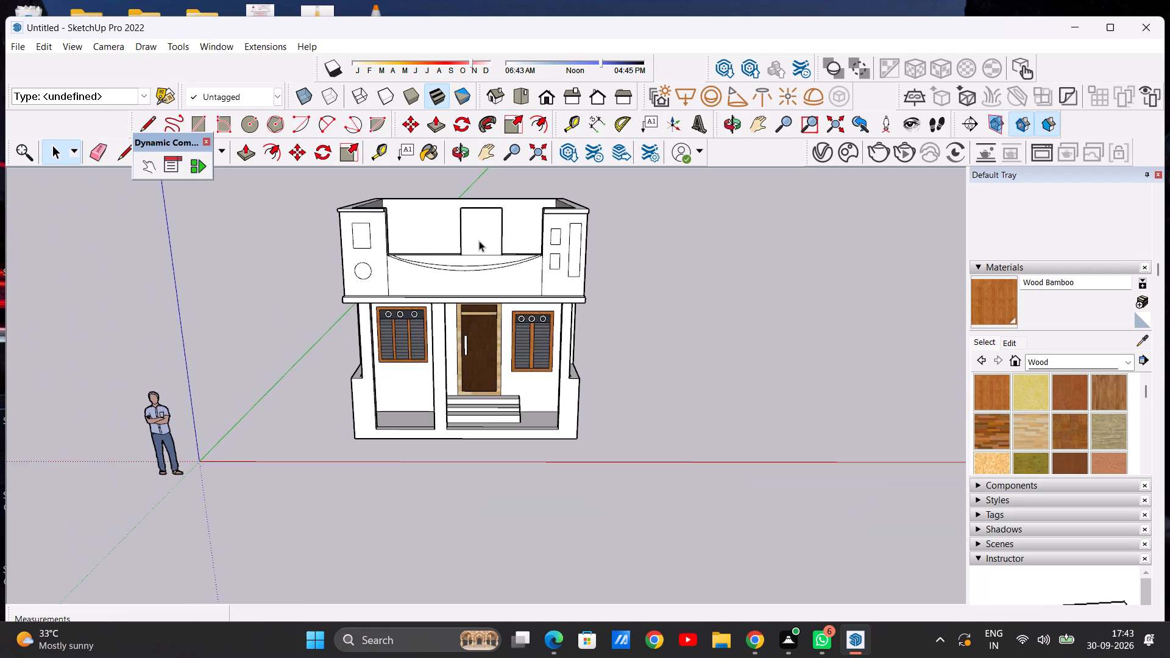
middle_click_drag(479, 241, 485, 192)
scroll(517, 195, "up", 7)
scroll(458, 221, "up", 2)
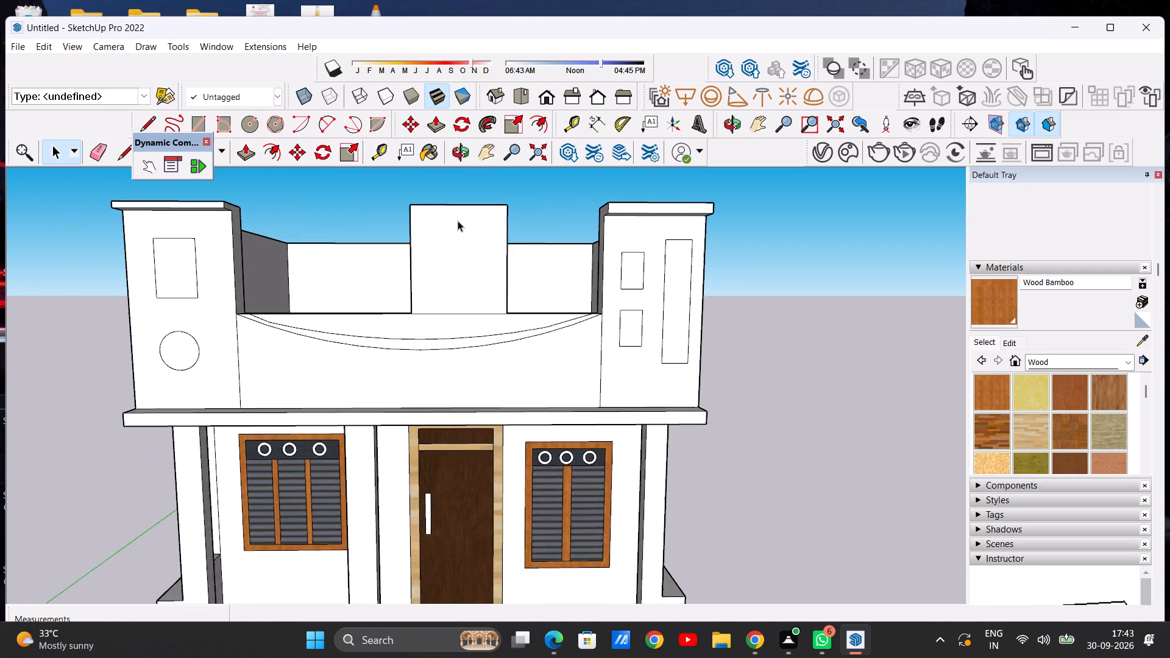
scroll(458, 221, "up", 1)
scroll(476, 214, "down", 3)
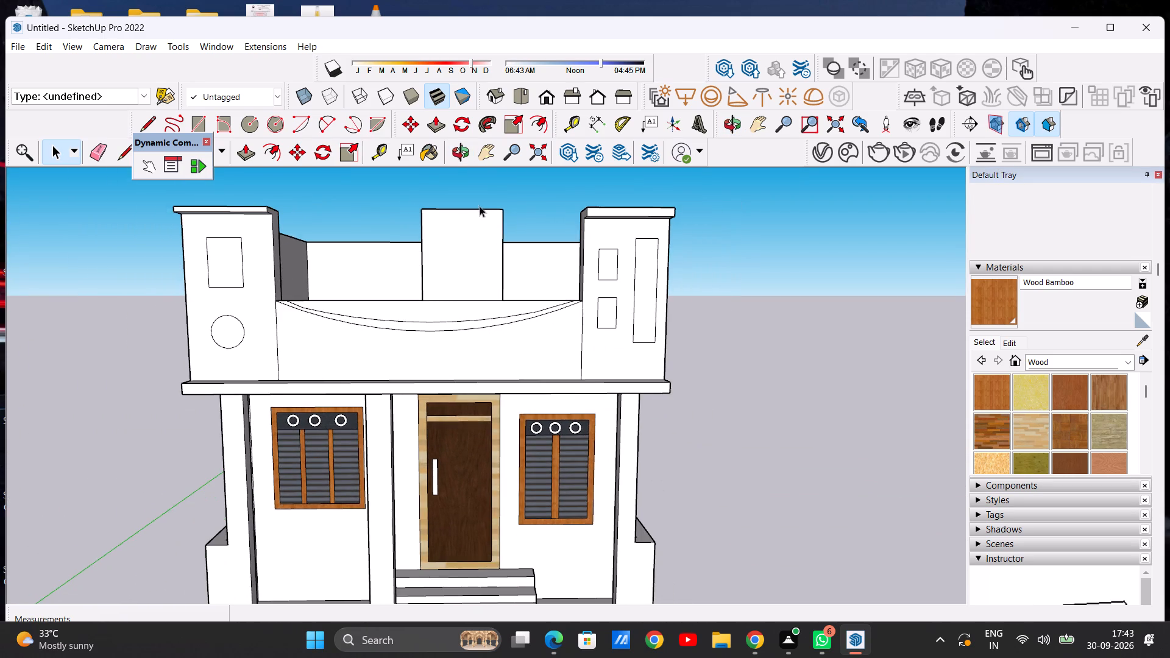
scroll(478, 205, "up", 3)
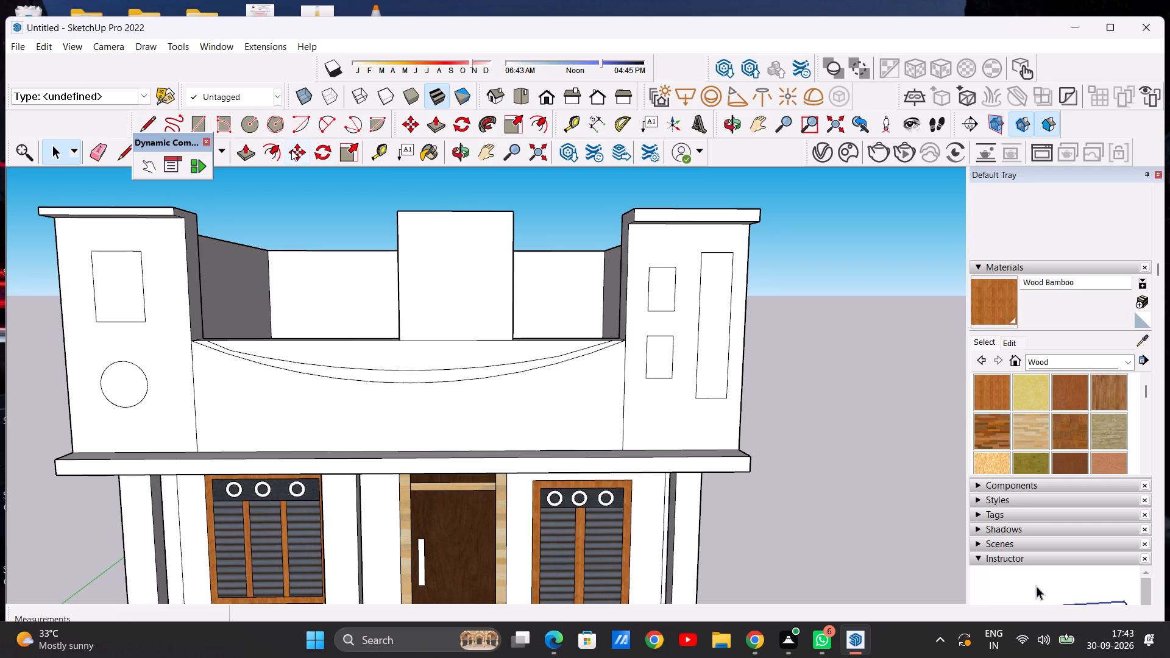
Offset the outline of the raised central block's front face inward by about 3 15/16".
left_click(267, 150)
left_click(455, 221)
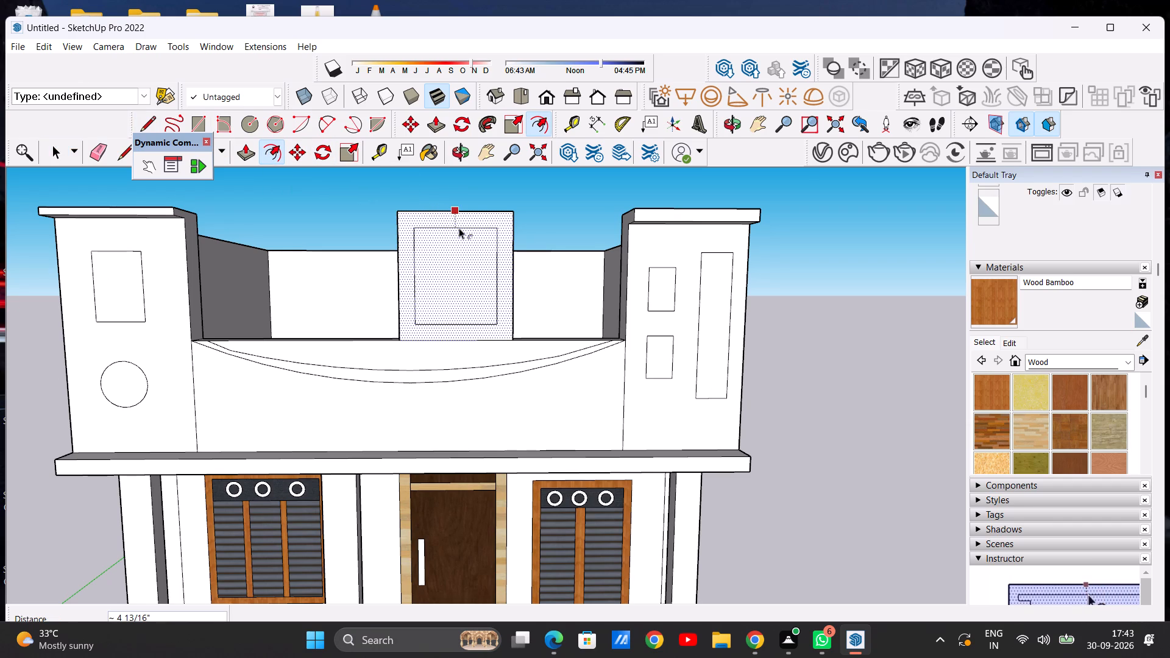
left_click(459, 225)
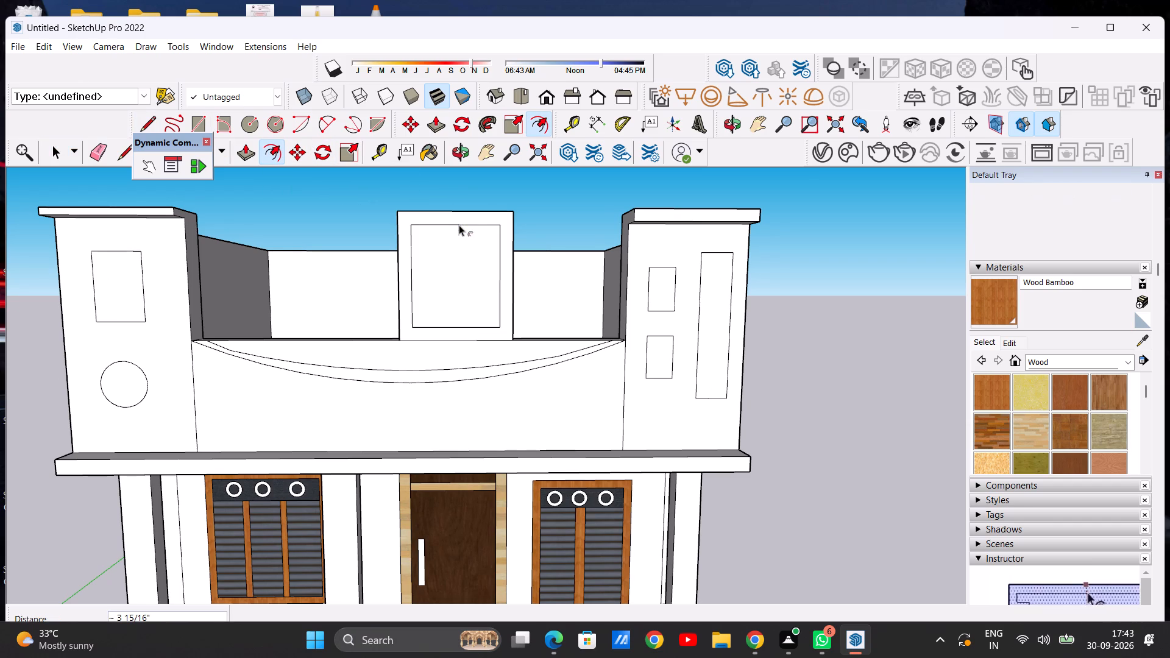
key("space")
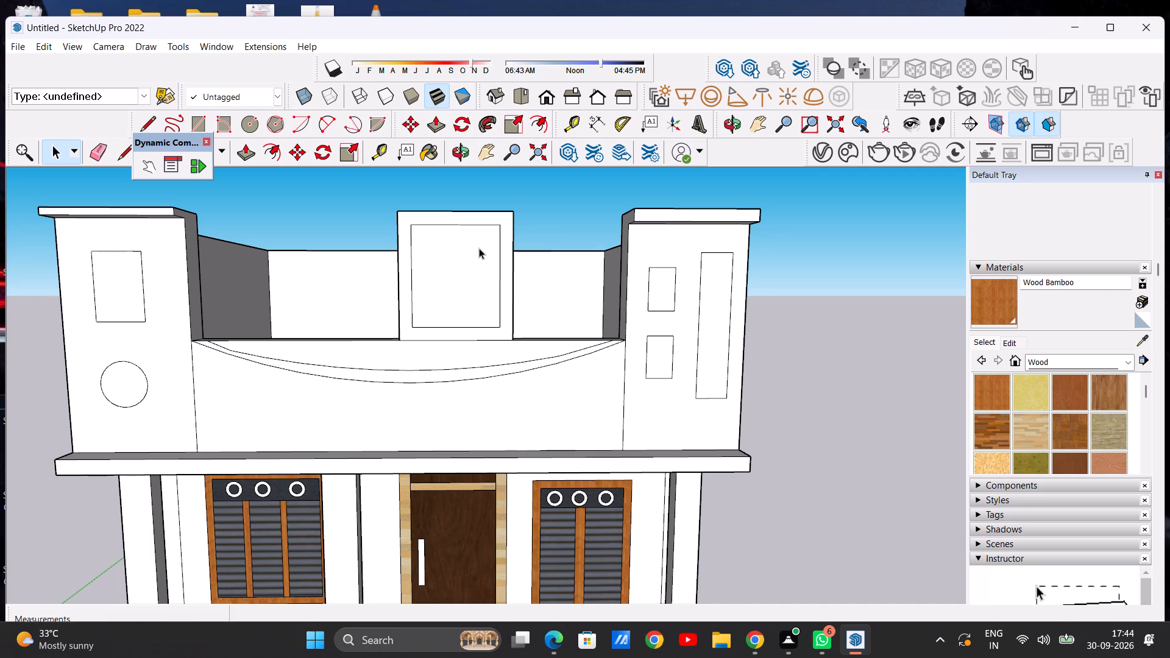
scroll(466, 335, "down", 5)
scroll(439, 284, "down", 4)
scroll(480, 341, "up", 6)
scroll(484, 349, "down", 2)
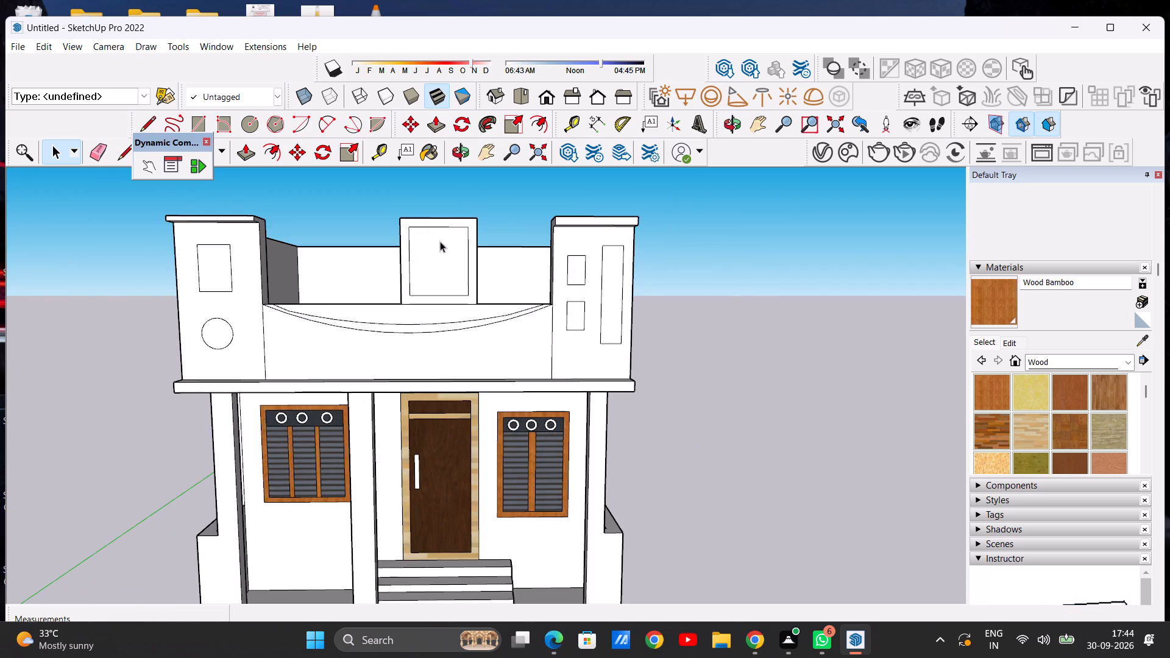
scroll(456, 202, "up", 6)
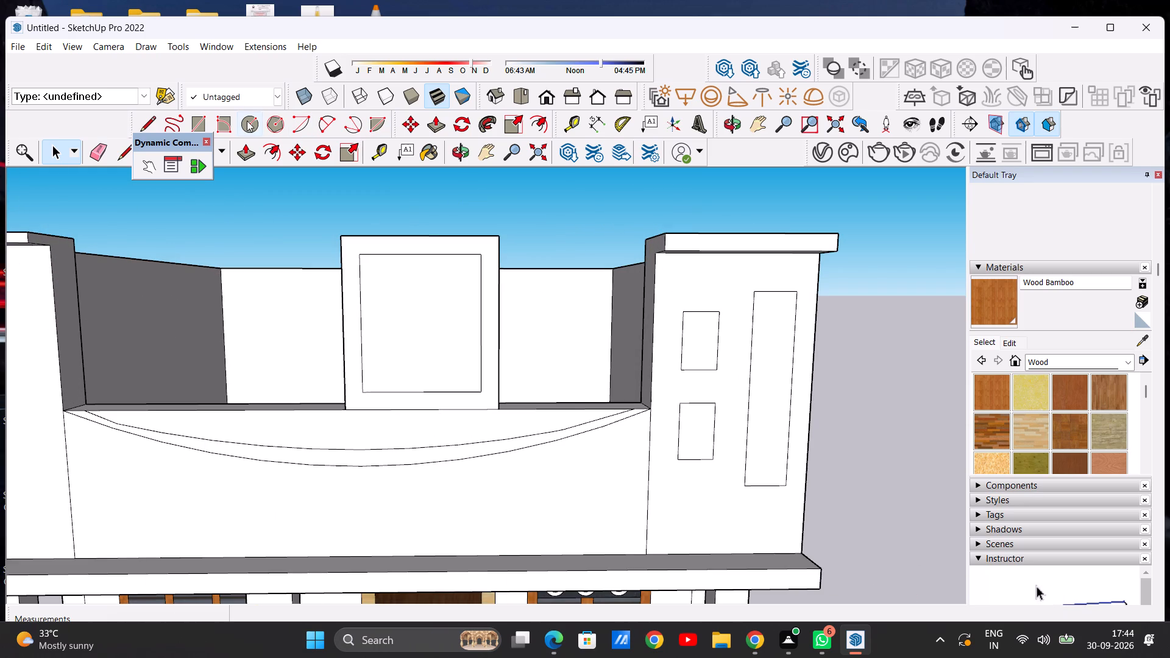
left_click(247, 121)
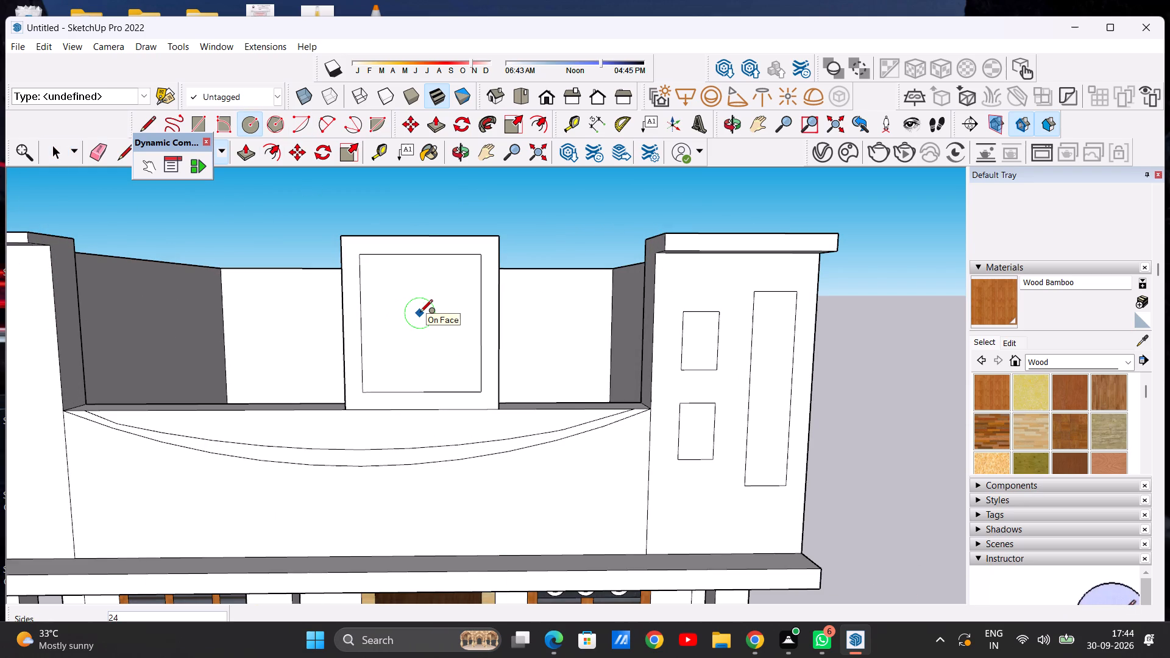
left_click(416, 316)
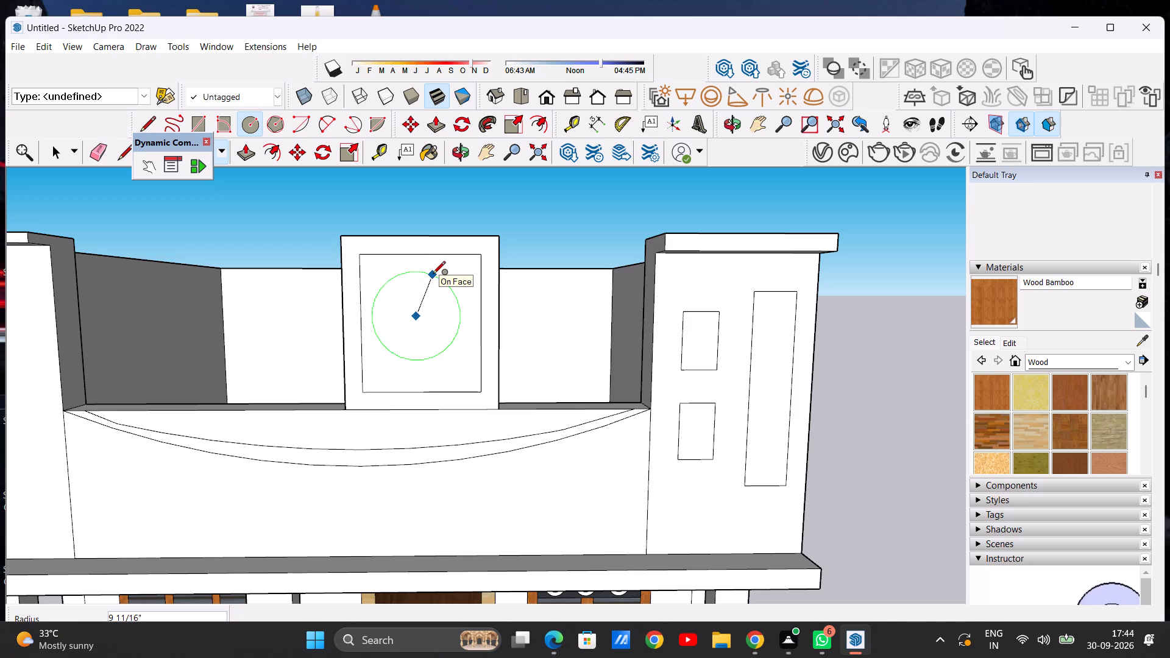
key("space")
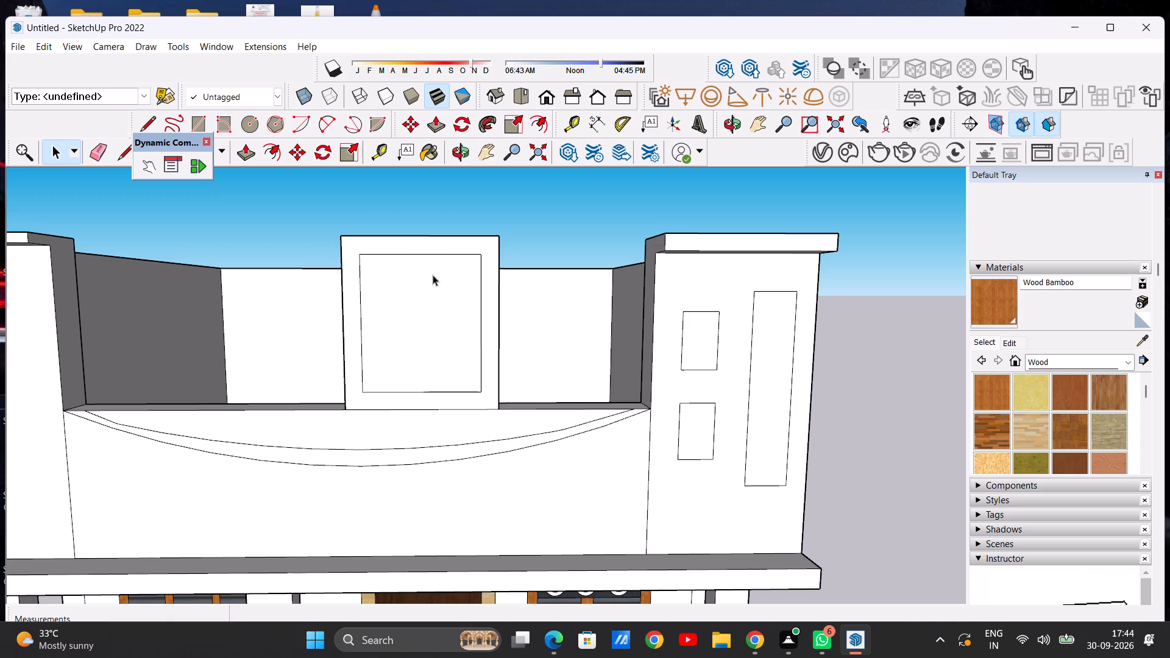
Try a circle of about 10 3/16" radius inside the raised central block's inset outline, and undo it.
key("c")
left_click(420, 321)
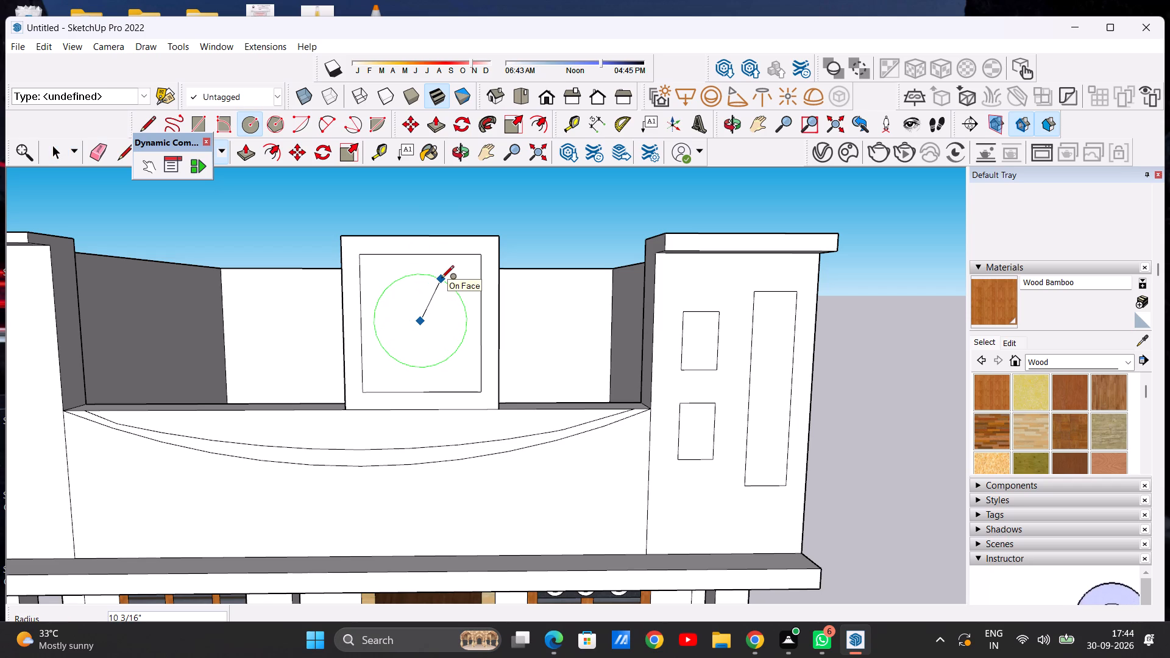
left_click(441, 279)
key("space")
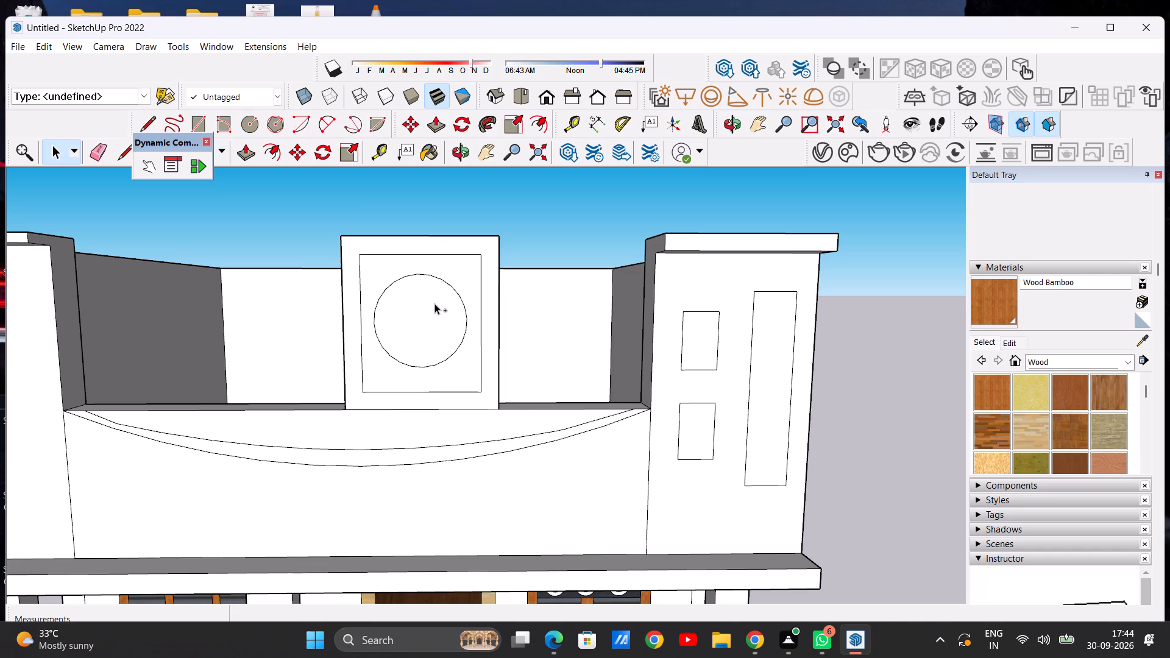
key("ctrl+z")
Draw a circle of about 9" radius inside the inset outline on the raised central block's front face.
key("c")
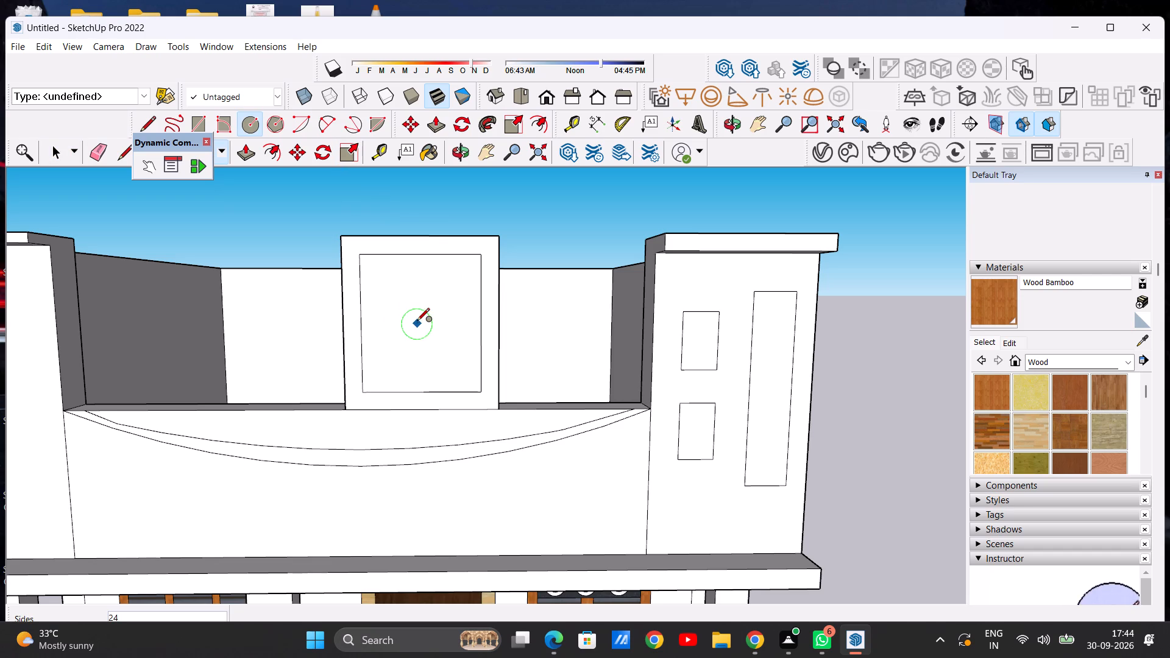
left_click(417, 318)
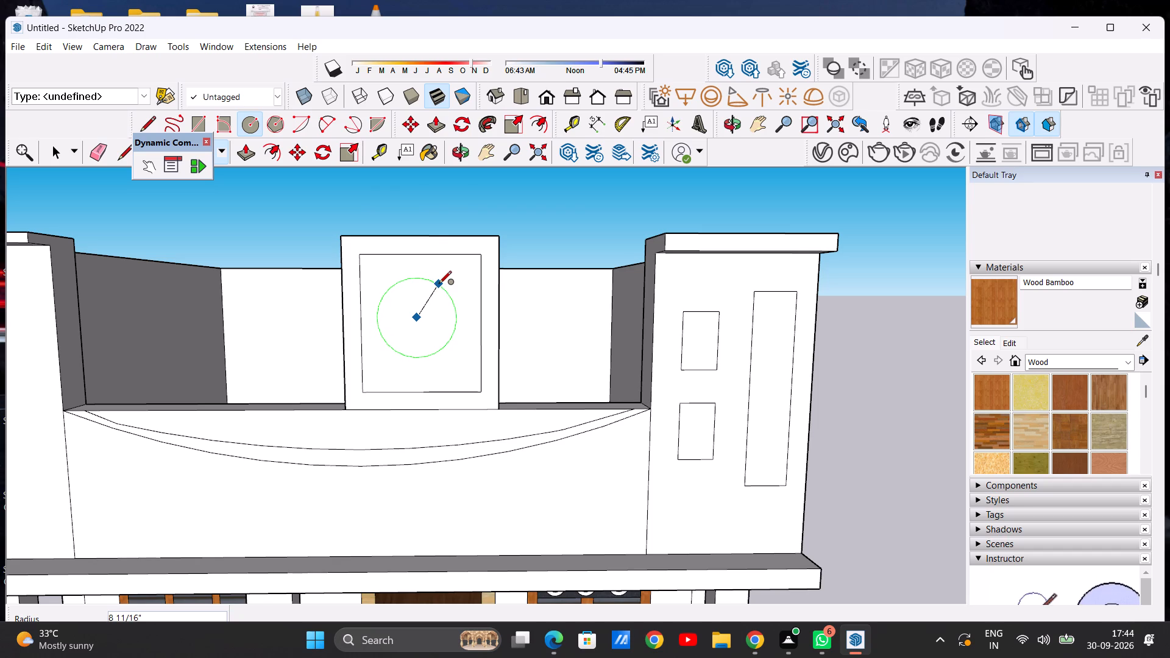
left_click(441, 285)
key("space")
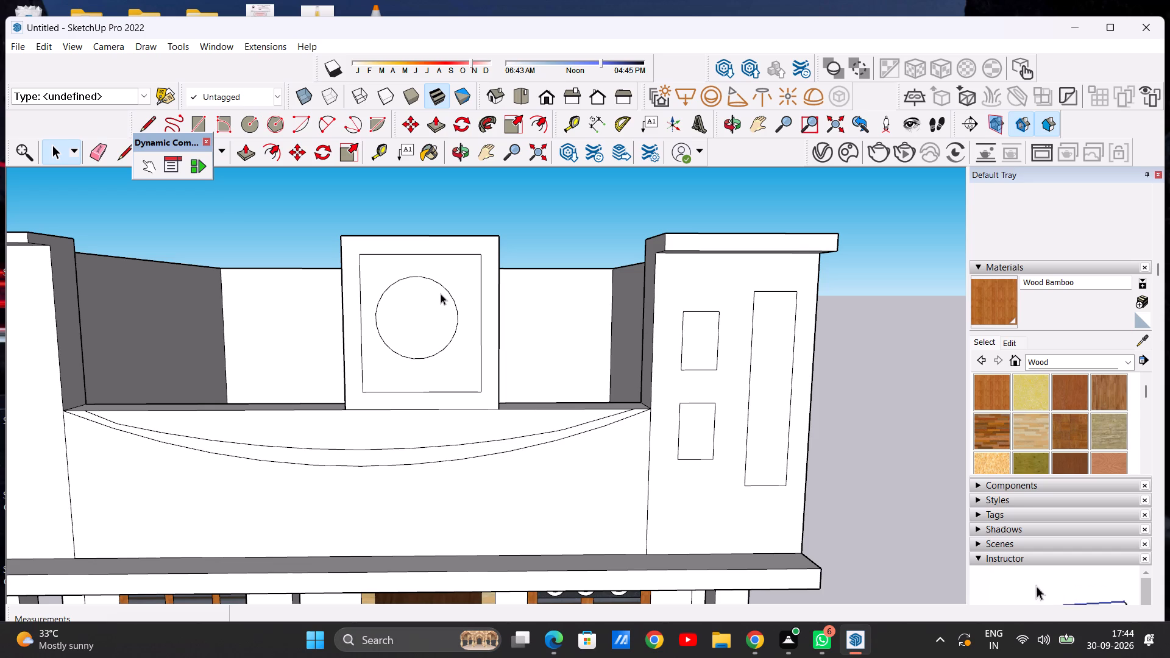
Offset the circle on the raised central block inward by about 4 9/16" to form a concentric ring.
scroll(416, 296, "up", 1)
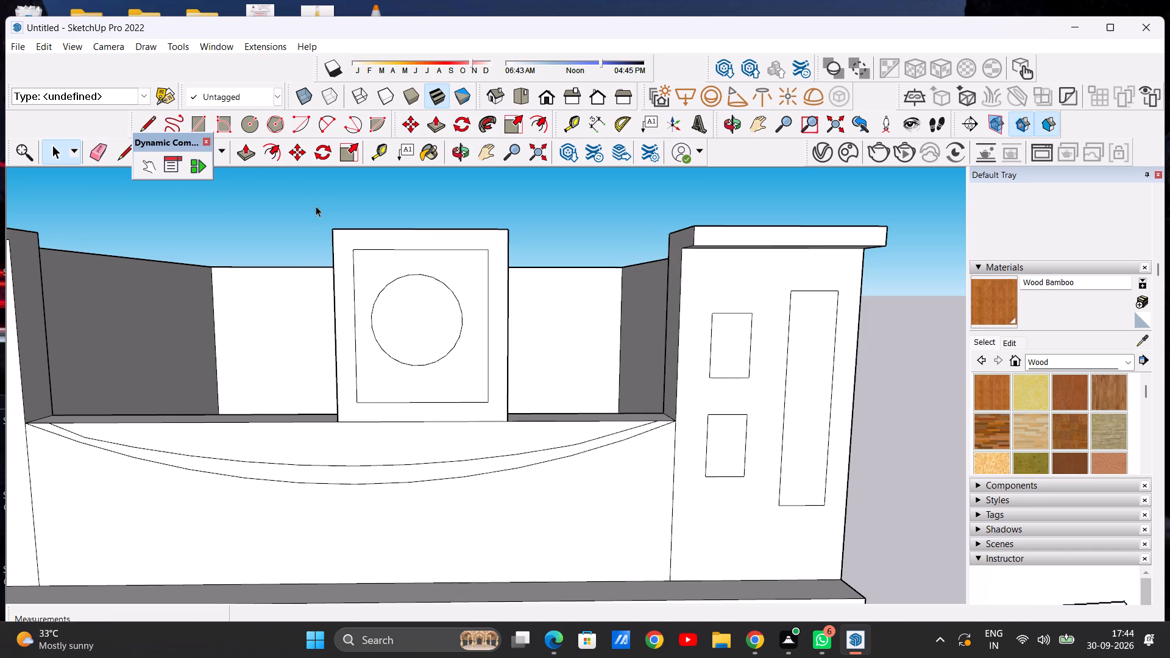
left_click(275, 149)
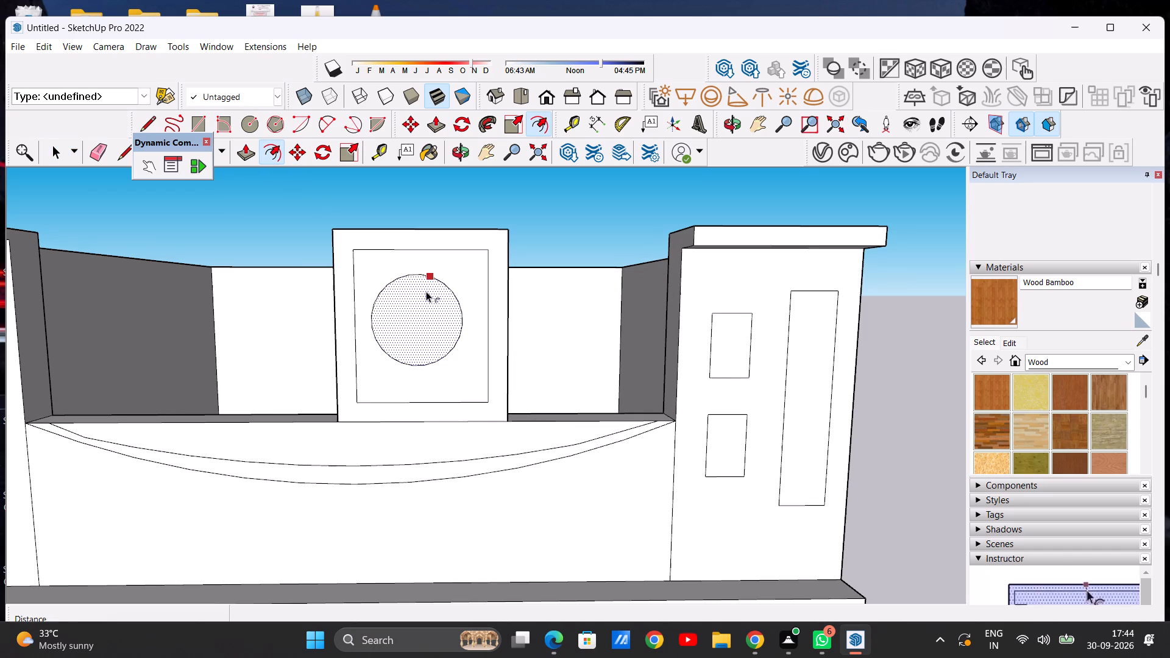
left_click(424, 291)
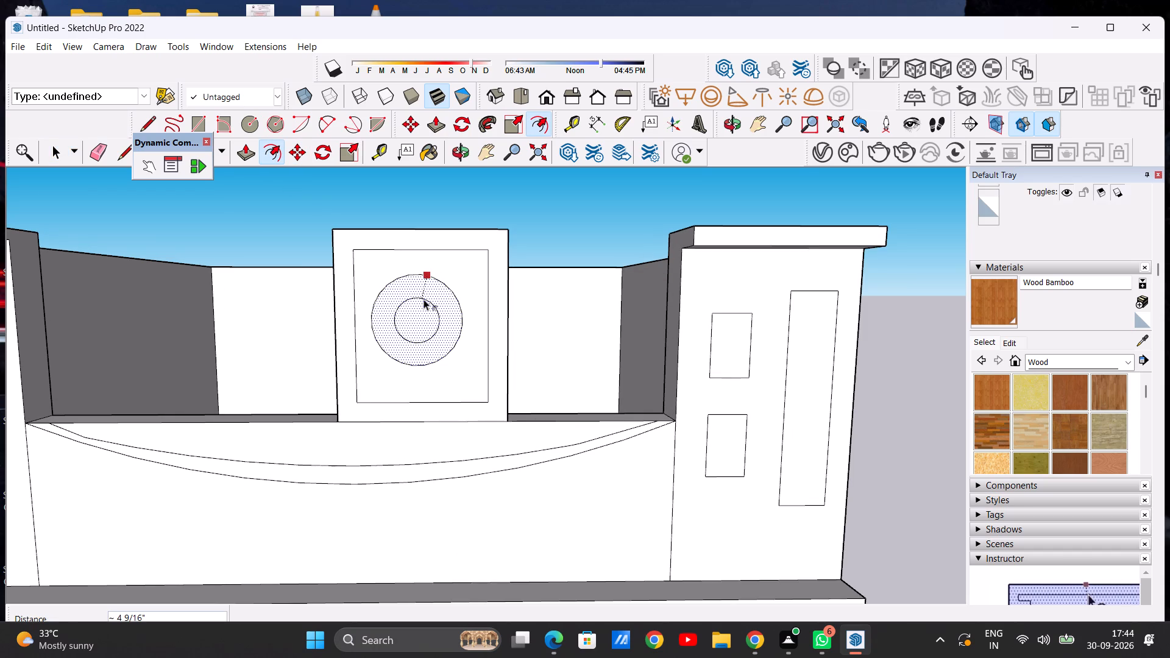
left_click(424, 299)
key("space")
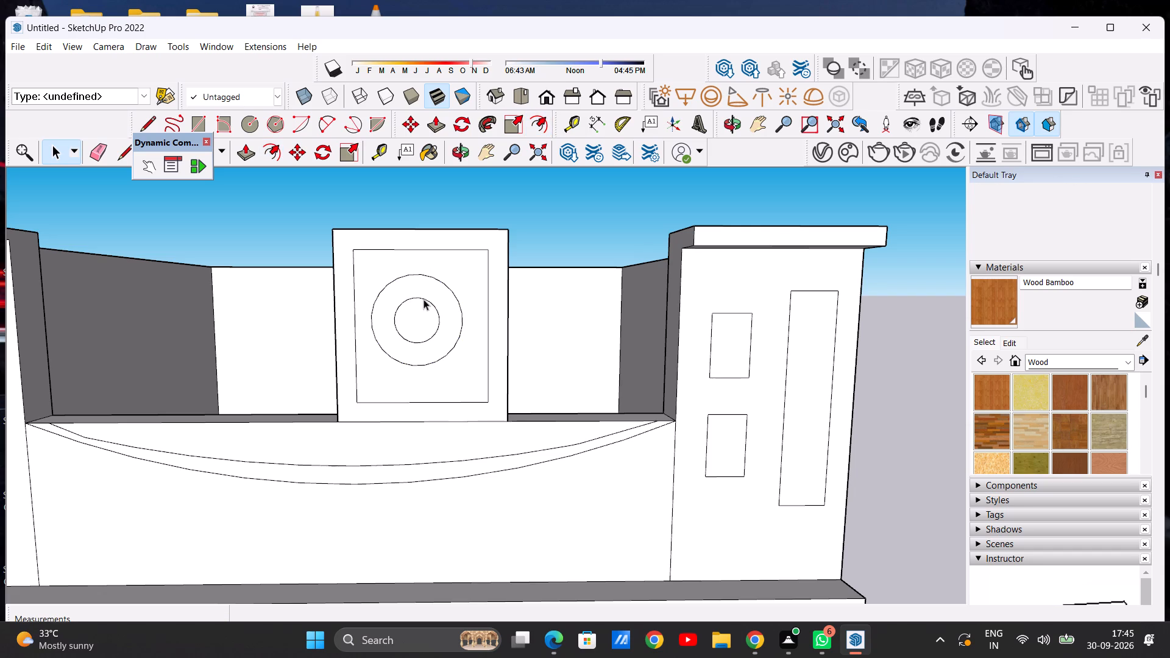
Examine the front parapet and the raised central block's ring design from the front and from obliquely above.
scroll(434, 261, "down", 6)
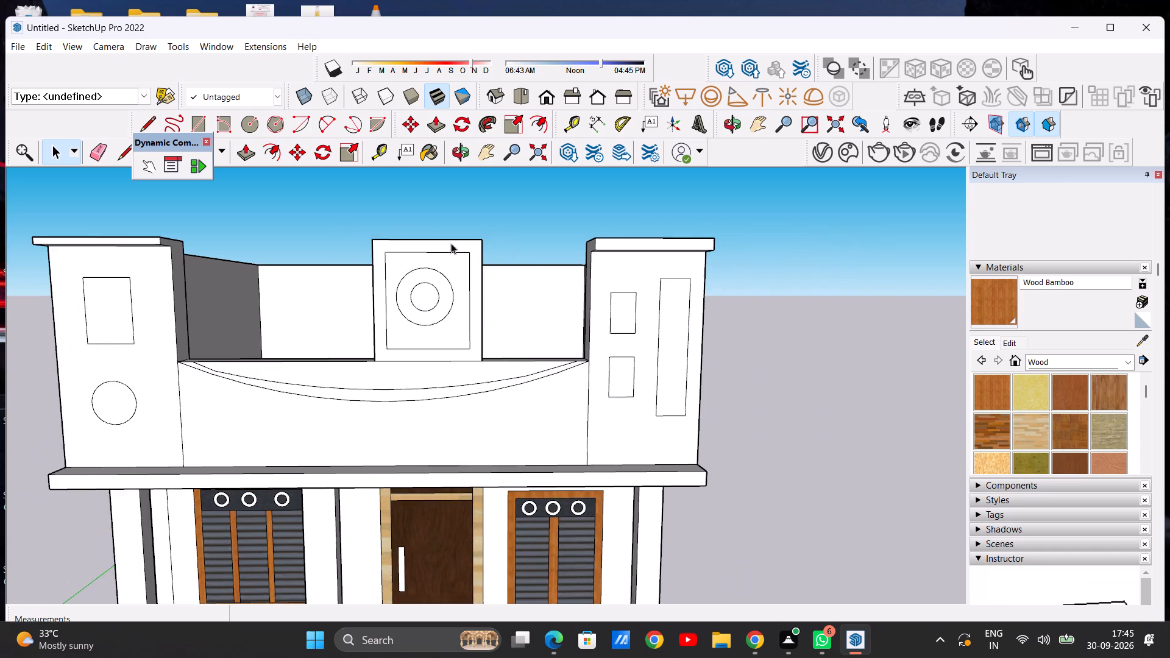
scroll(395, 267, "down", 4)
scroll(384, 267, "up", 3)
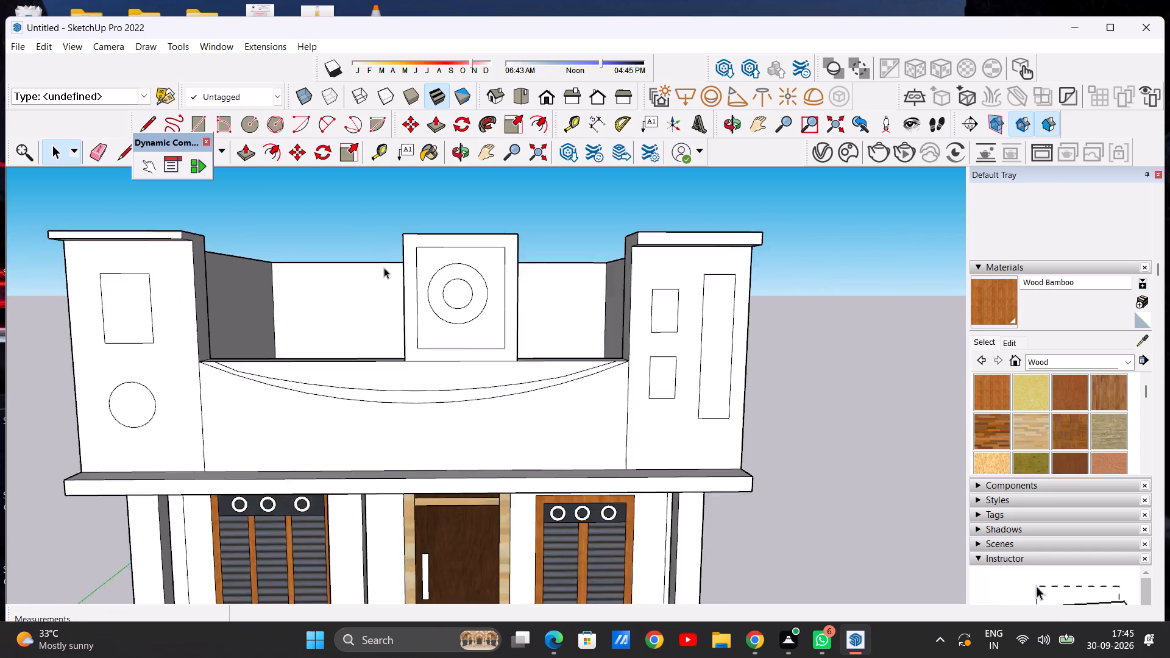
scroll(384, 267, "up", 2)
scroll(361, 260, "down", 7)
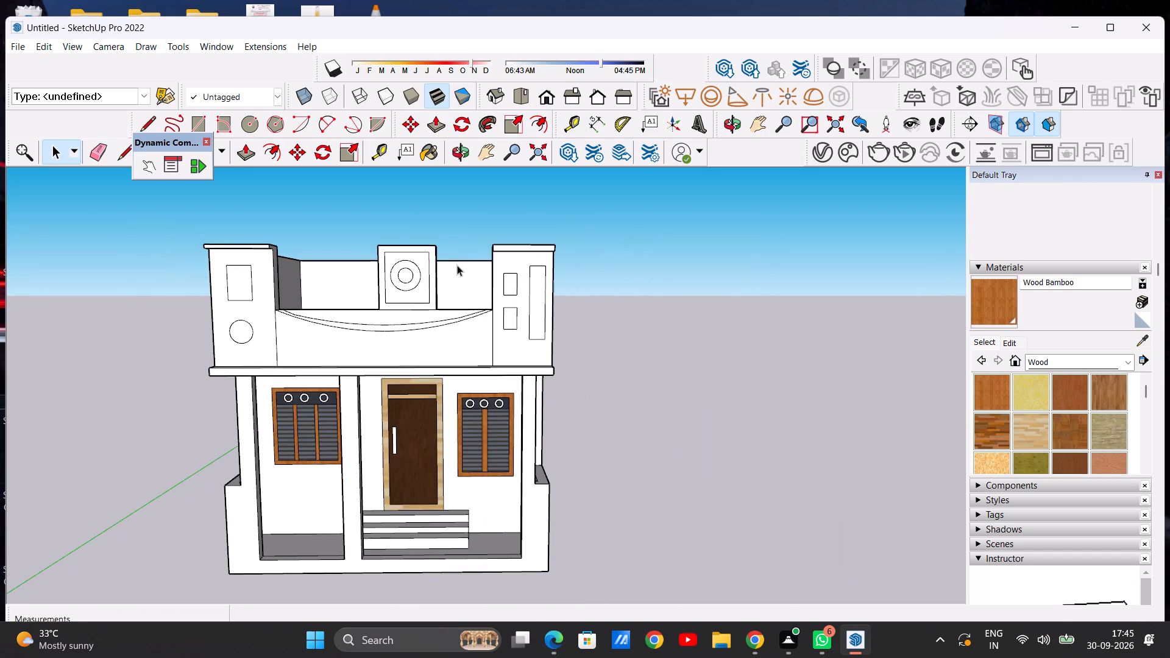
scroll(457, 265, "up", 3)
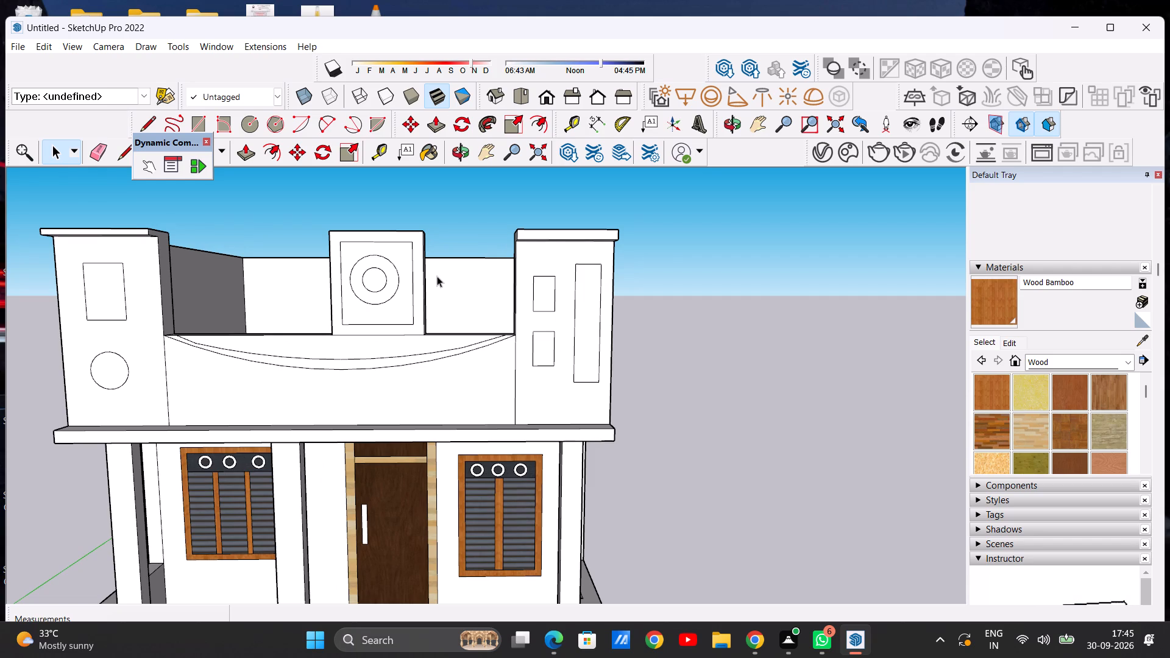
scroll(437, 276, "down", 2)
middle_click_drag(458, 277, 475, 279)
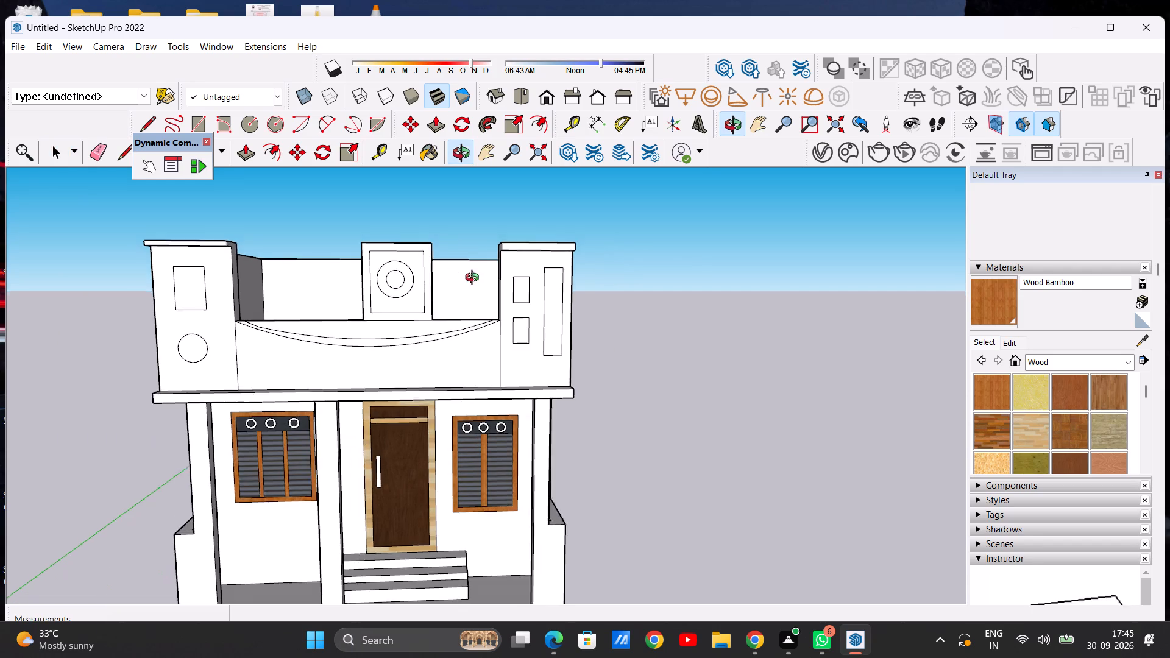
middle_click_drag(475, 279, 652, 316)
middle_click(652, 316)
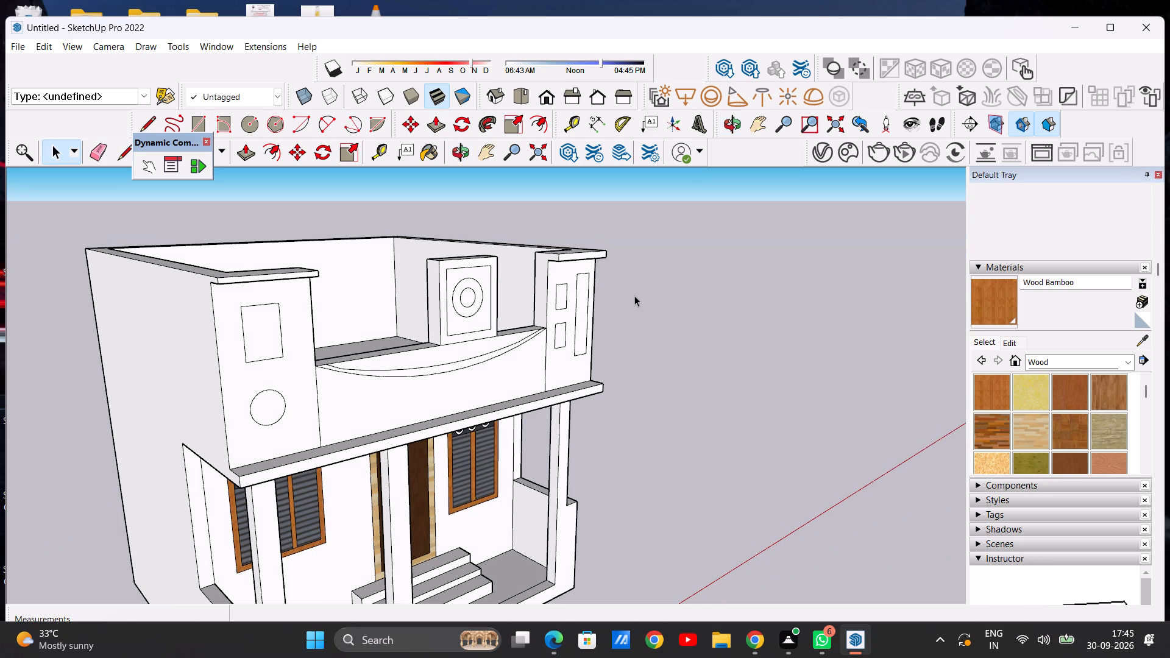
middle_click_drag(625, 287, 470, 287)
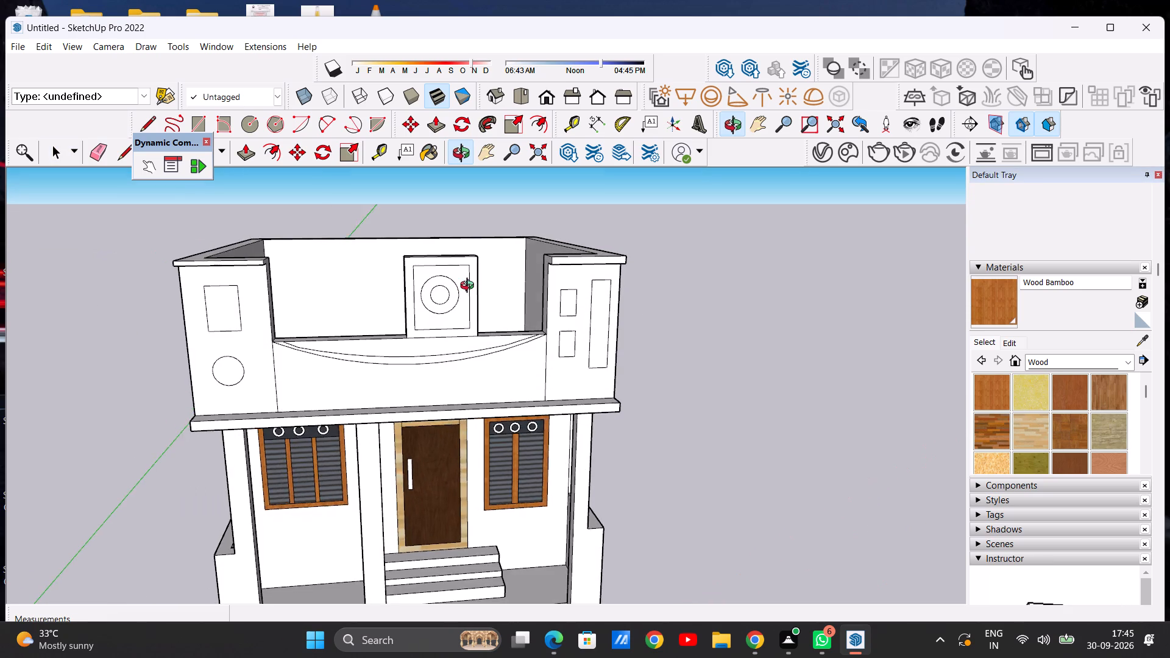
middle_click_drag(470, 287, 415, 281)
scroll(494, 301, "up", 3)
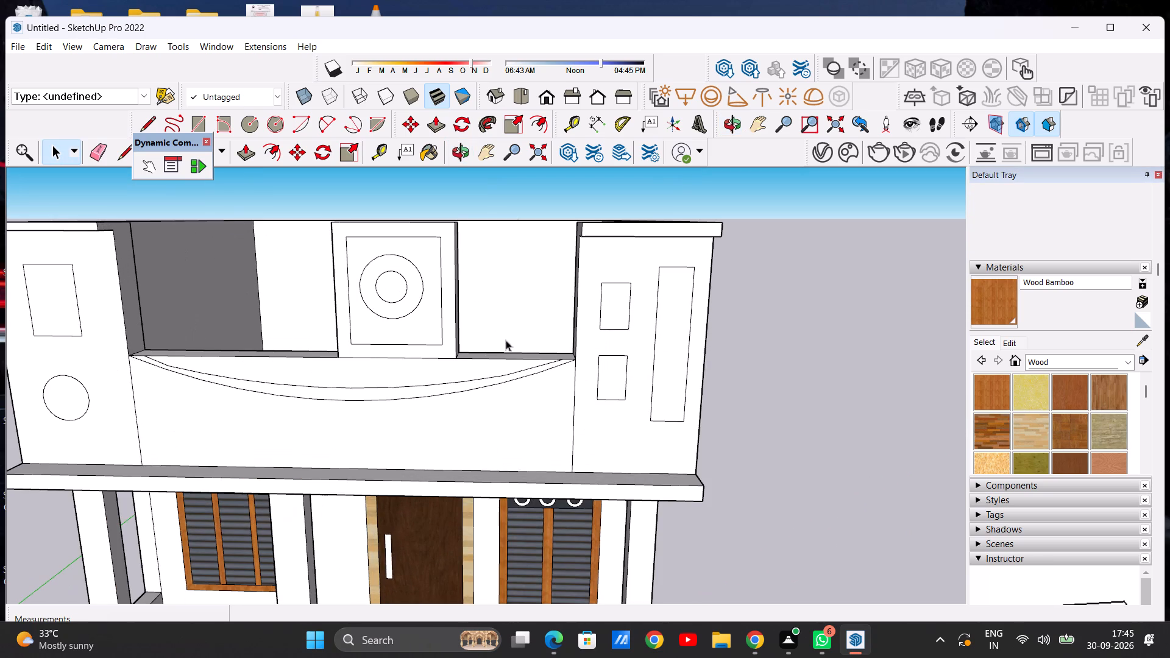
middle_click(512, 352)
middle_click_drag(513, 275, 634, 300)
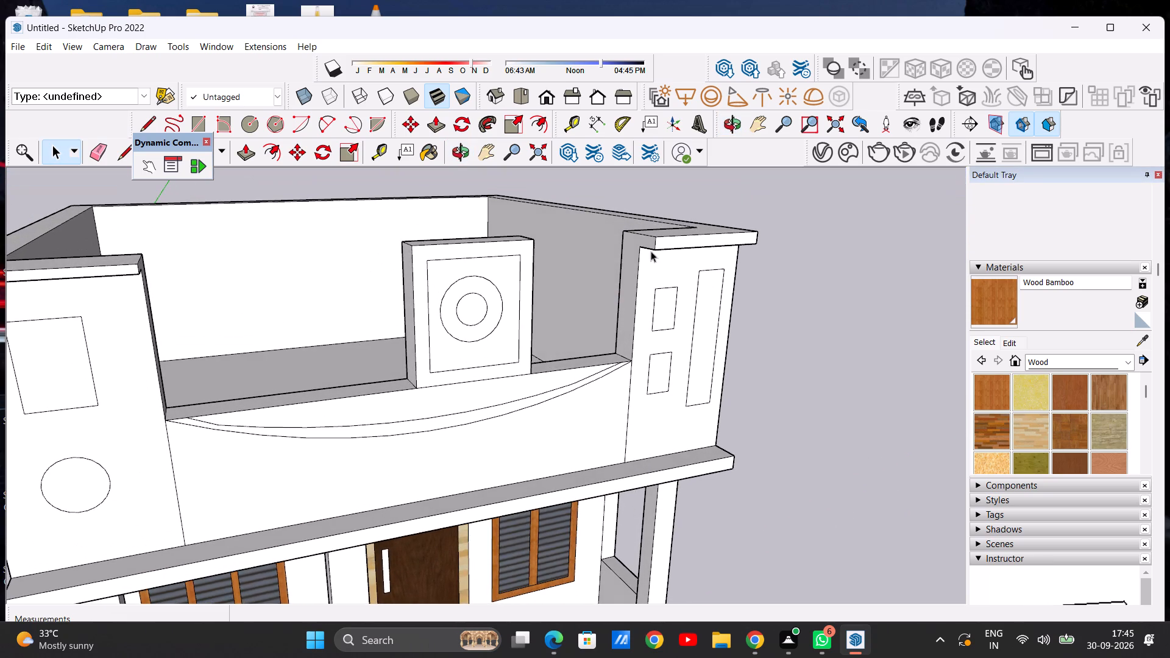
scroll(644, 246, "up", 7)
scroll(547, 237, "down", 8)
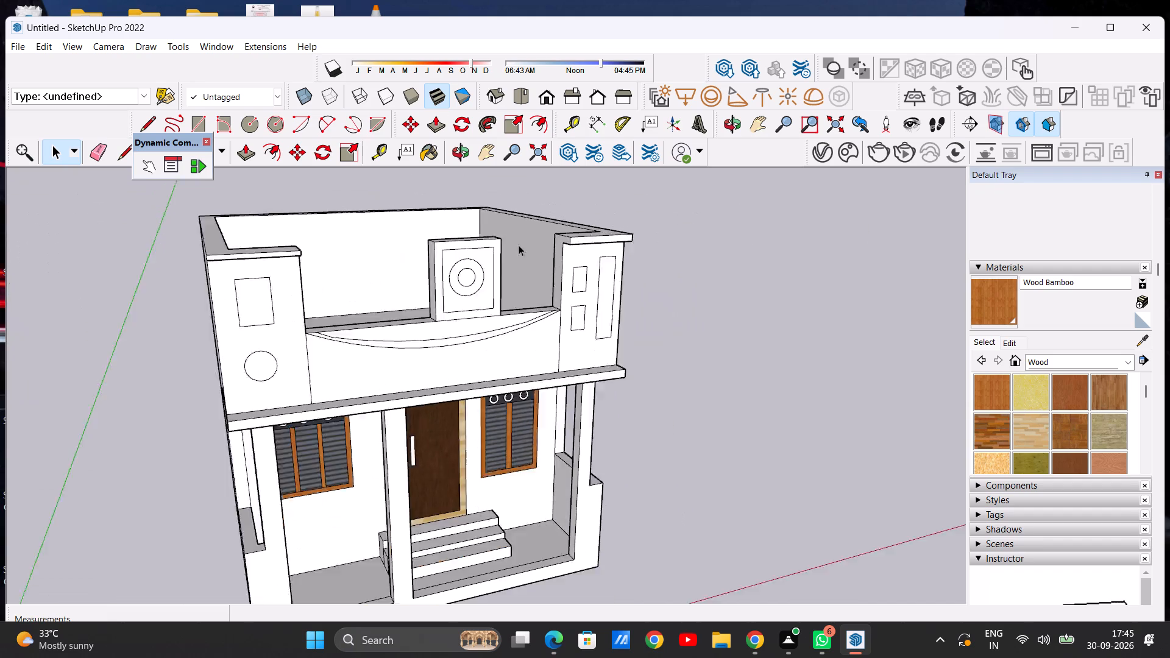
Examine the whole house from the front and both front corners, near and far, checking the facade's overall composition.
scroll(519, 245, "down", 12)
middle_click_drag(510, 279, 282, 233)
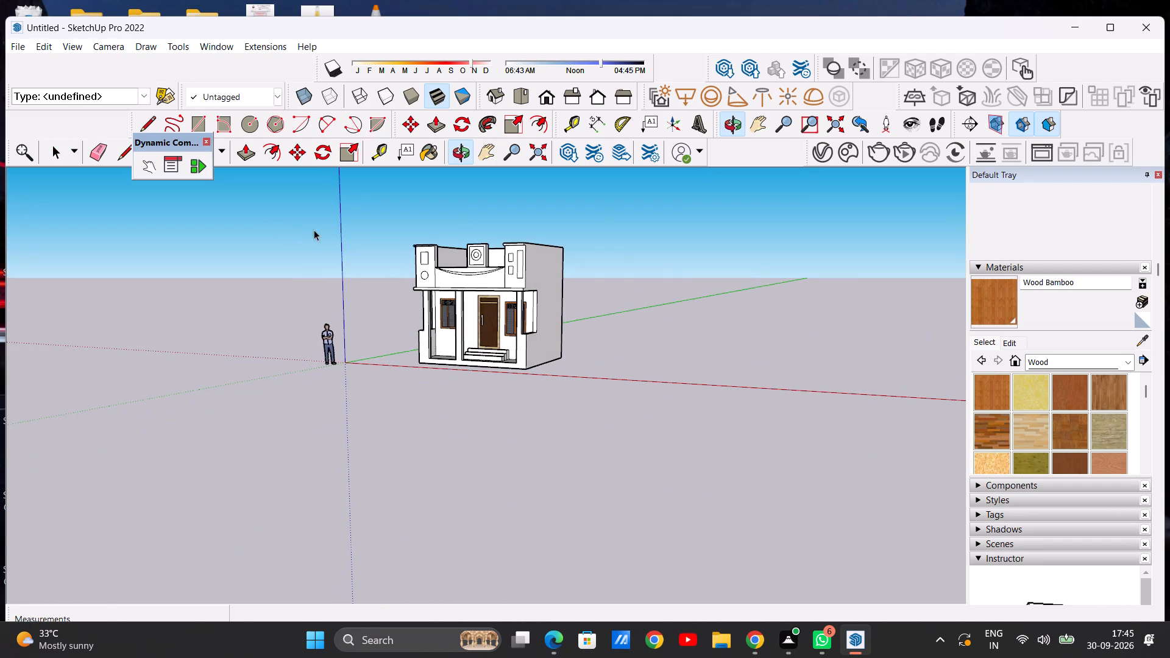
scroll(441, 252, "up", 19)
scroll(480, 274, "down", 3)
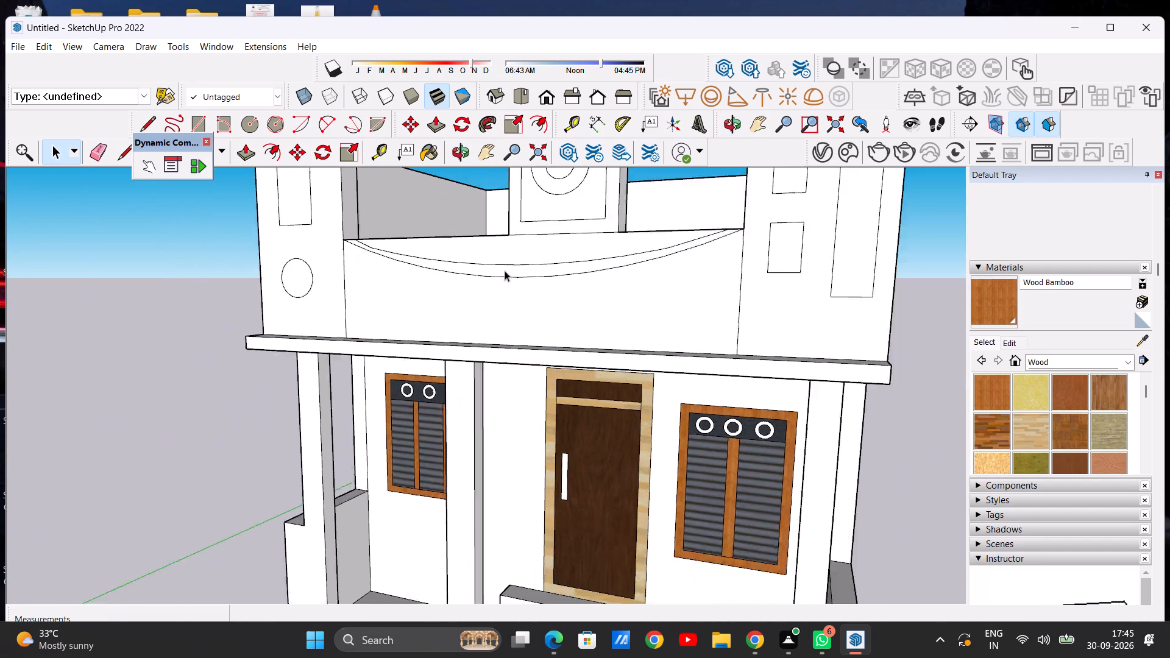
scroll(505, 271, "down", 12)
middle_click_drag(441, 258, 757, 297)
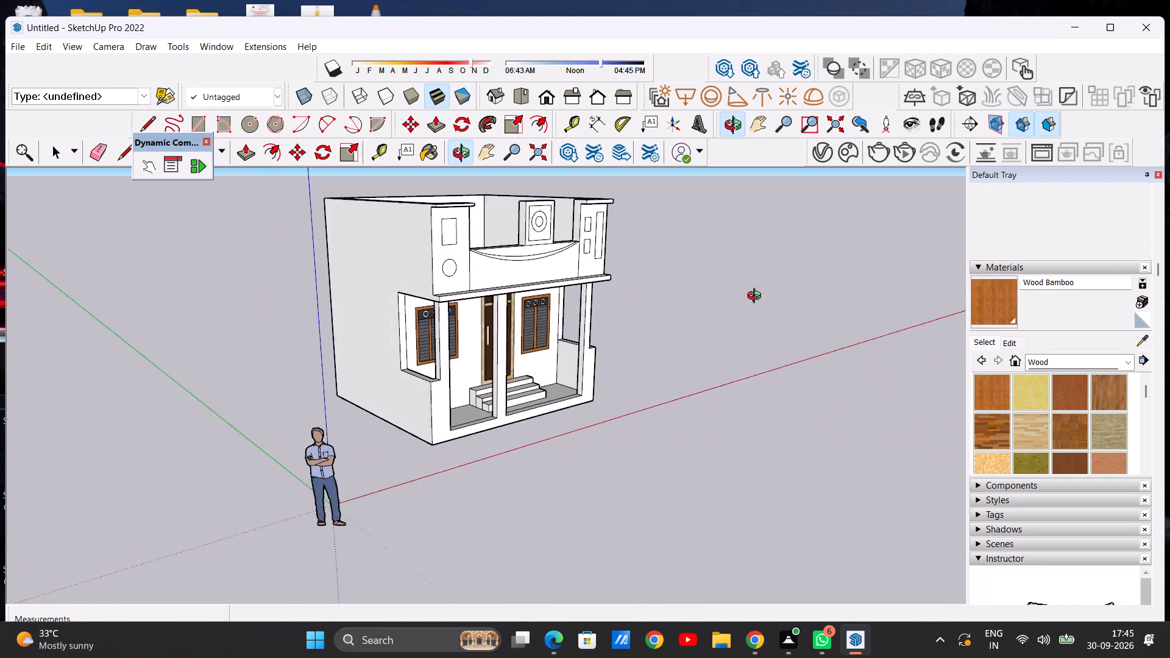
middle_click_drag(757, 297, 477, 282)
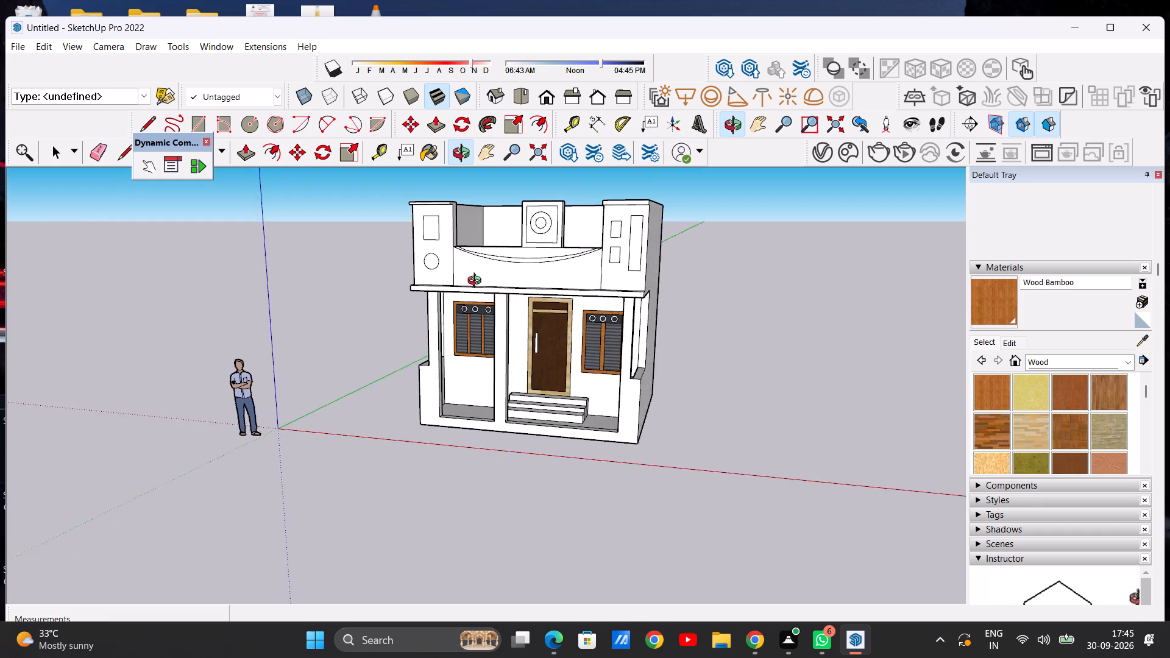
middle_click_drag(477, 282, 532, 281)
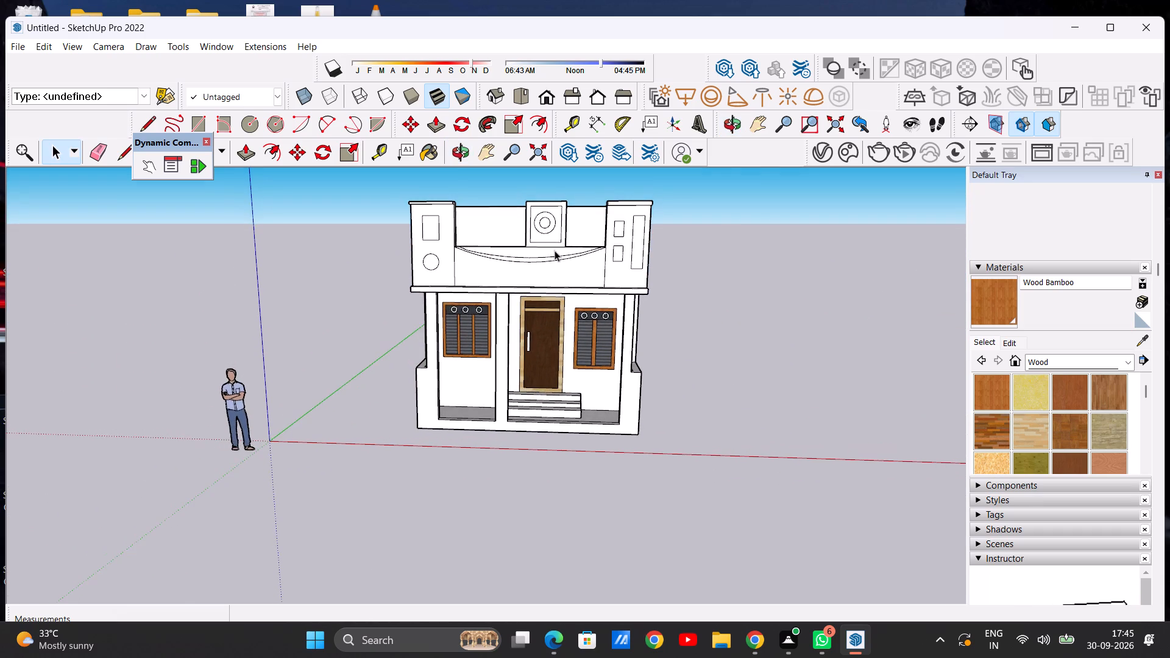
scroll(552, 250, "up", 13)
scroll(561, 265, "down", 10)
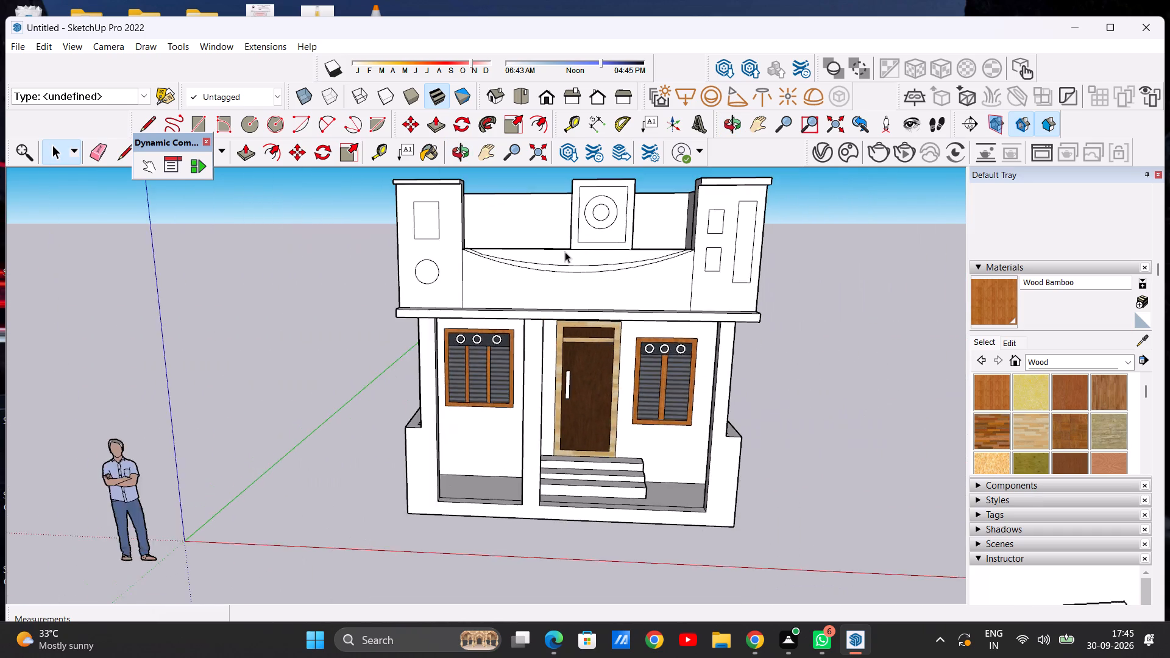
scroll(565, 252, "down", 3)
middle_click_drag(686, 256, 511, 266)
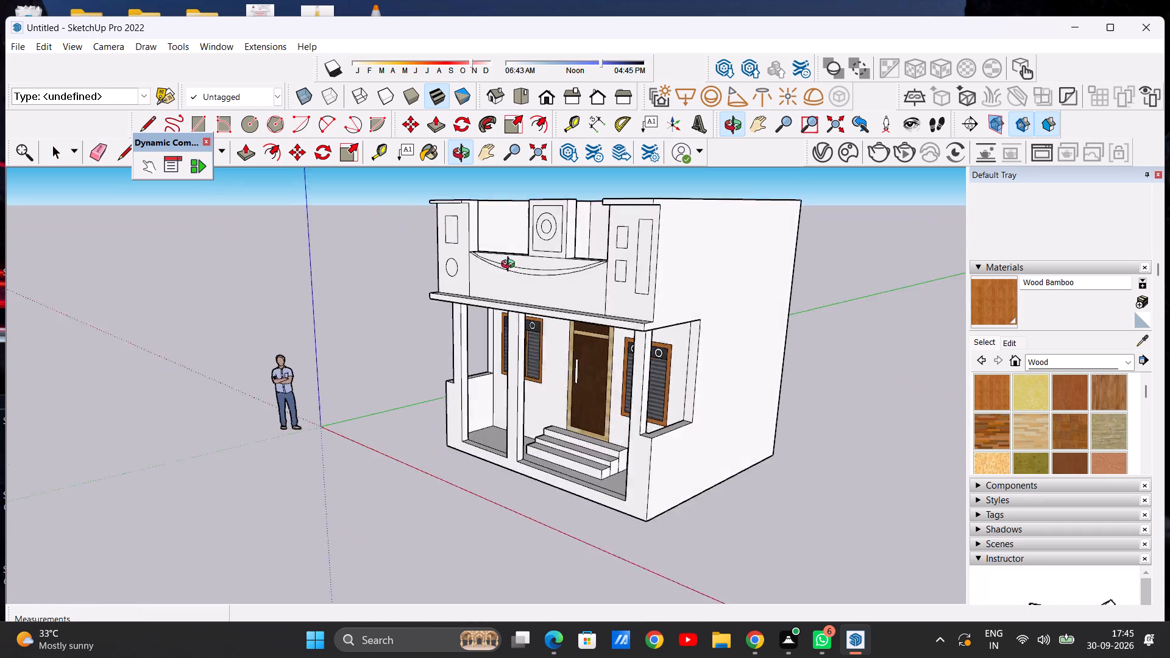
middle_click_drag(511, 266, 686, 228)
scroll(558, 245, "down", 4)
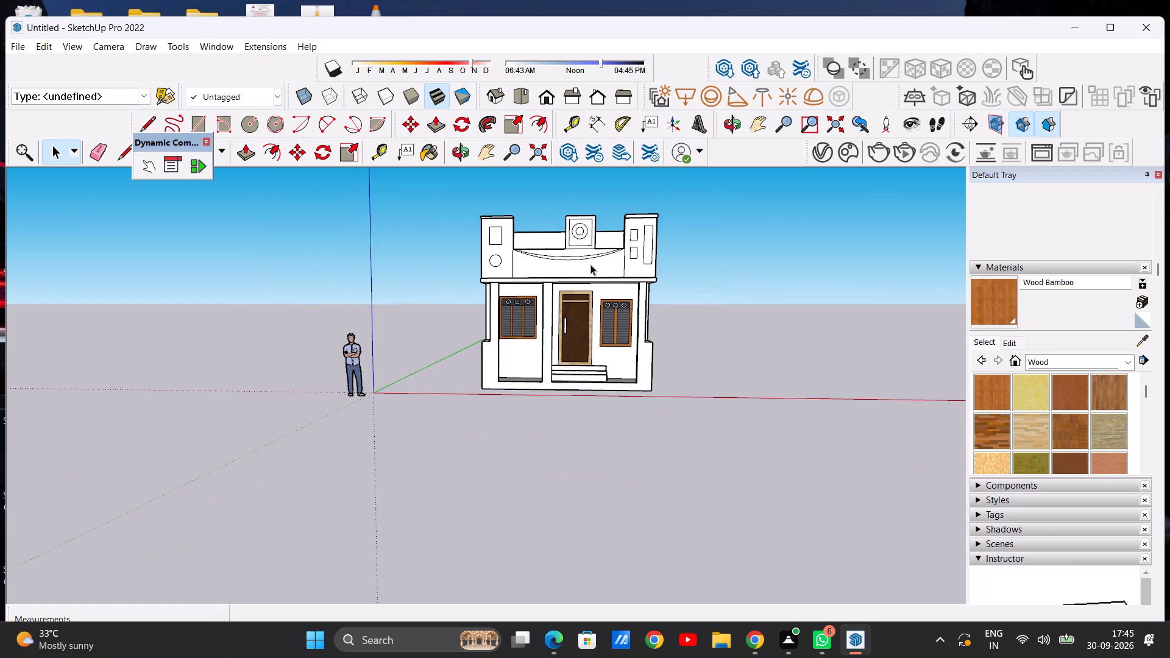
scroll(590, 264, "down", 1)
scroll(518, 222, "up", 9)
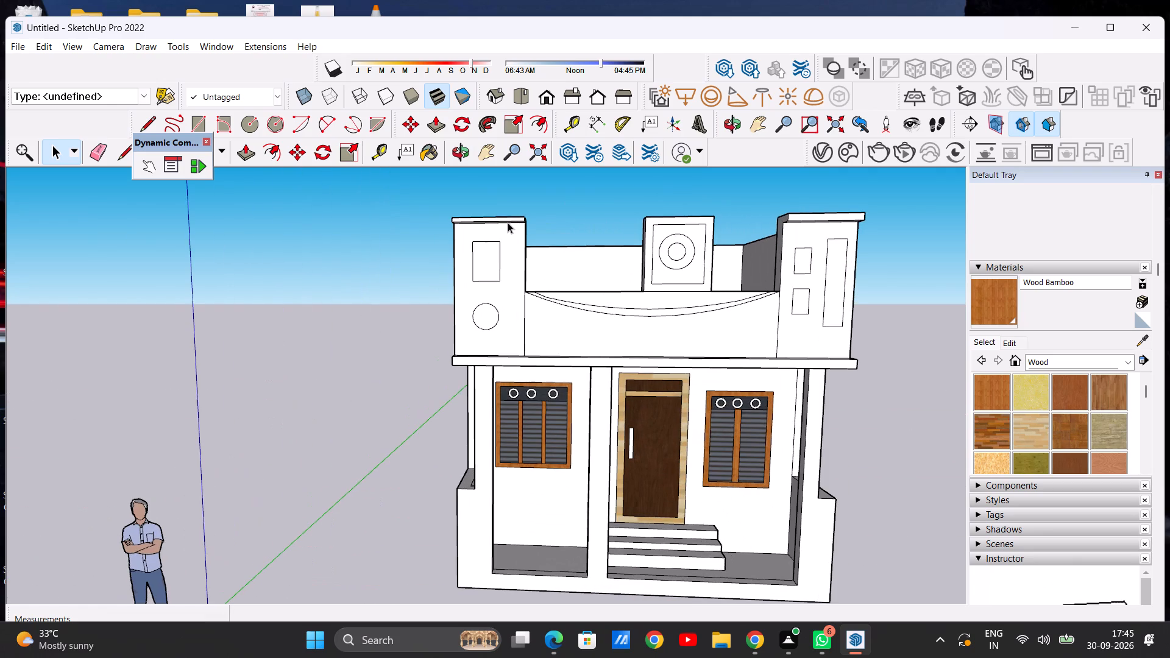
scroll(506, 223, "down", 3)
scroll(737, 254, "up", 4)
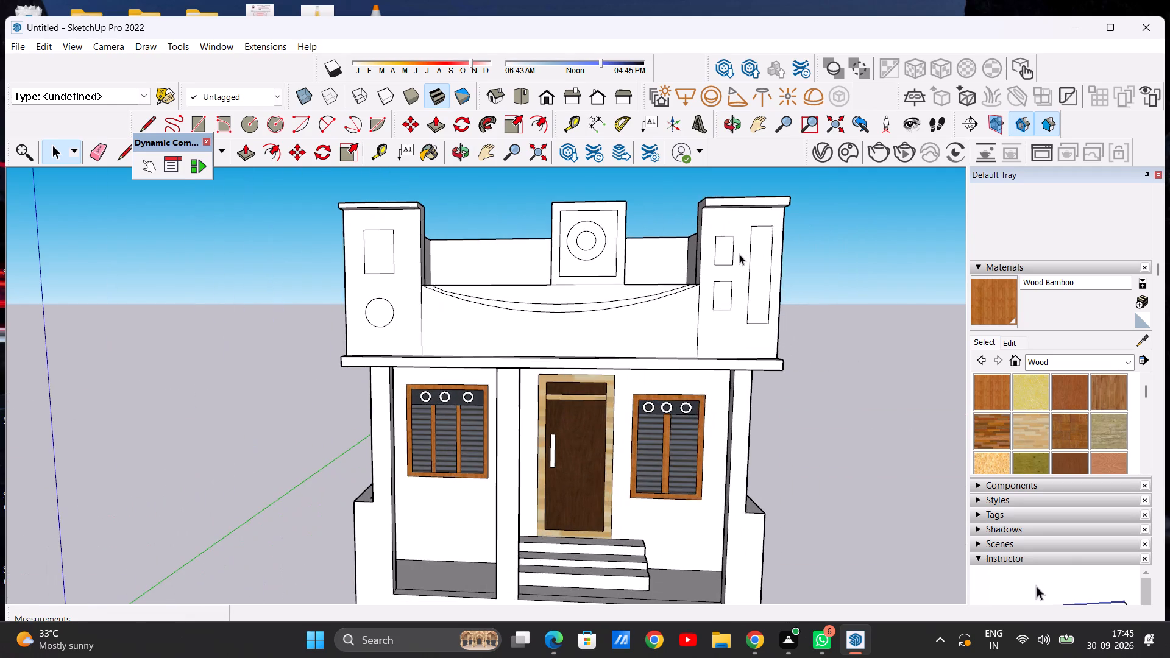
scroll(736, 253, "down", 3)
scroll(790, 252, "up", 5)
scroll(795, 257, "down", 5)
middle_click_drag(567, 266, 595, 279)
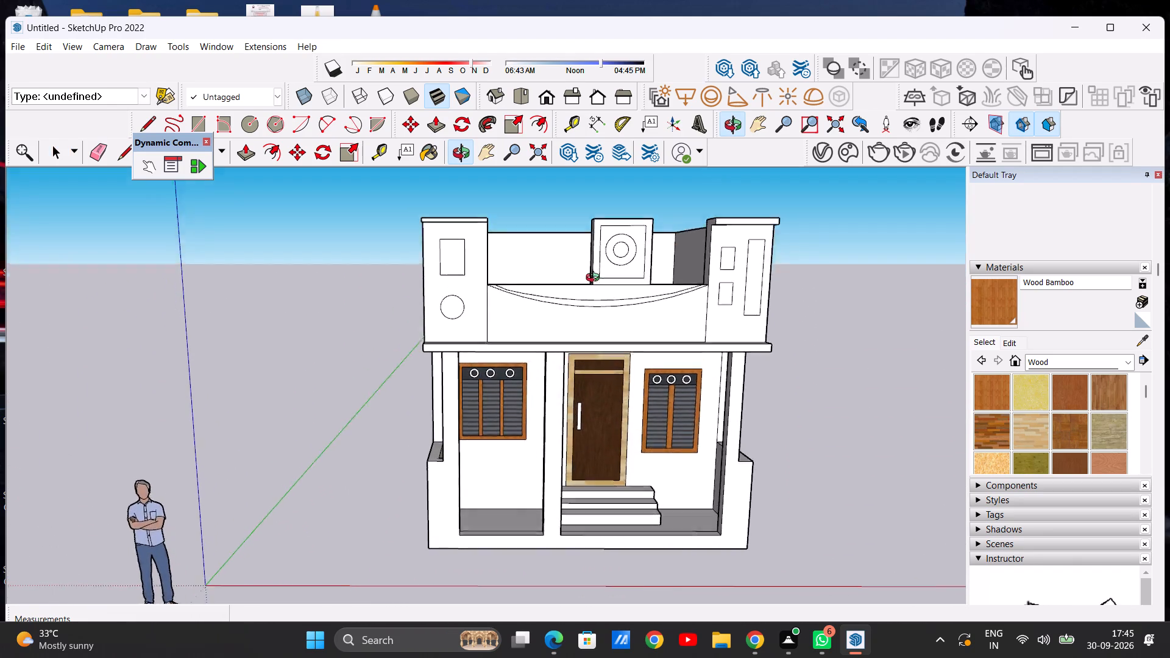
middle_click_drag(595, 279, 586, 253)
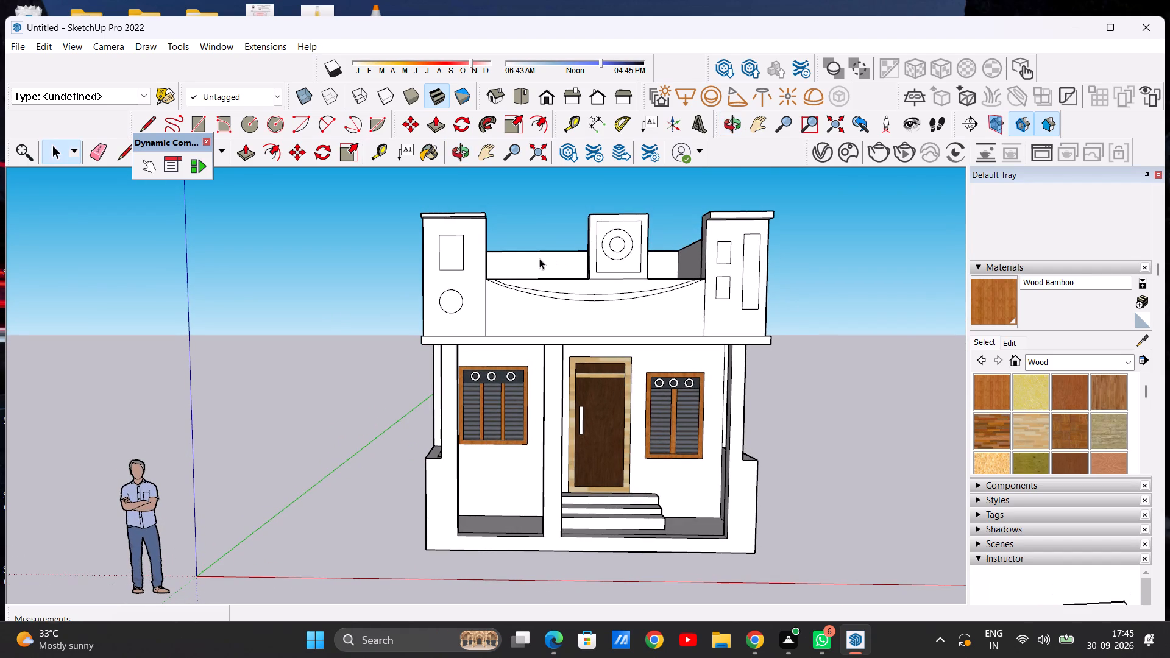
middle_click_drag(539, 258, 503, 279)
scroll(503, 279, "up", 1)
scroll(491, 277, "down", 9)
scroll(440, 300, "up", 6)
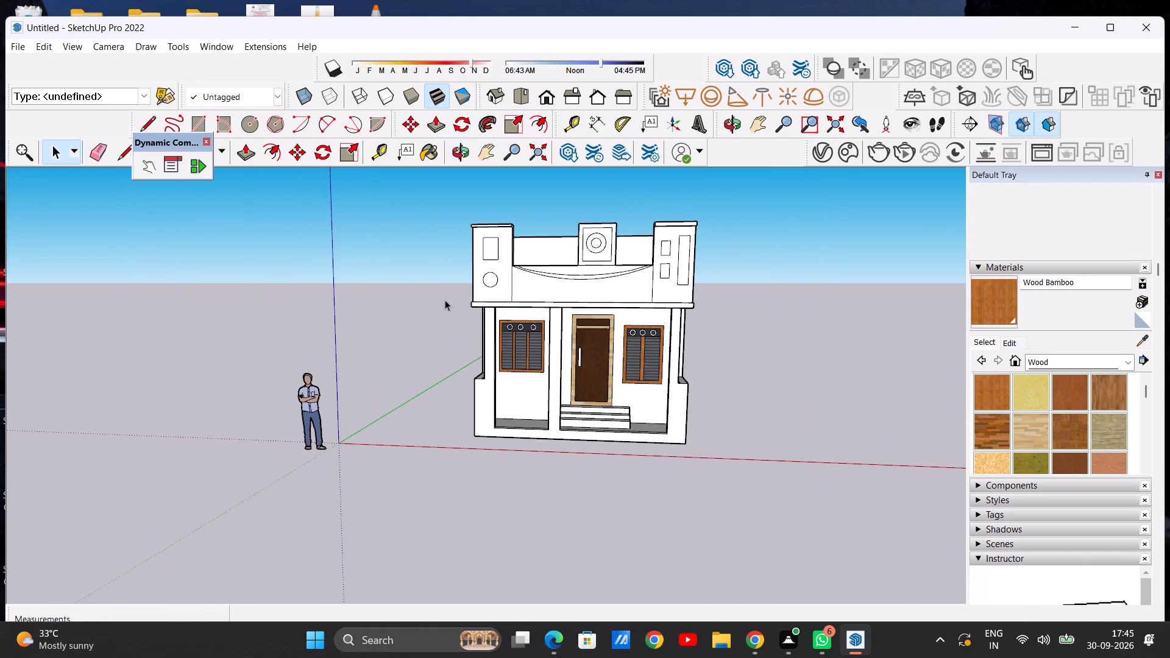
middle_click_drag(463, 319, 359, 311)
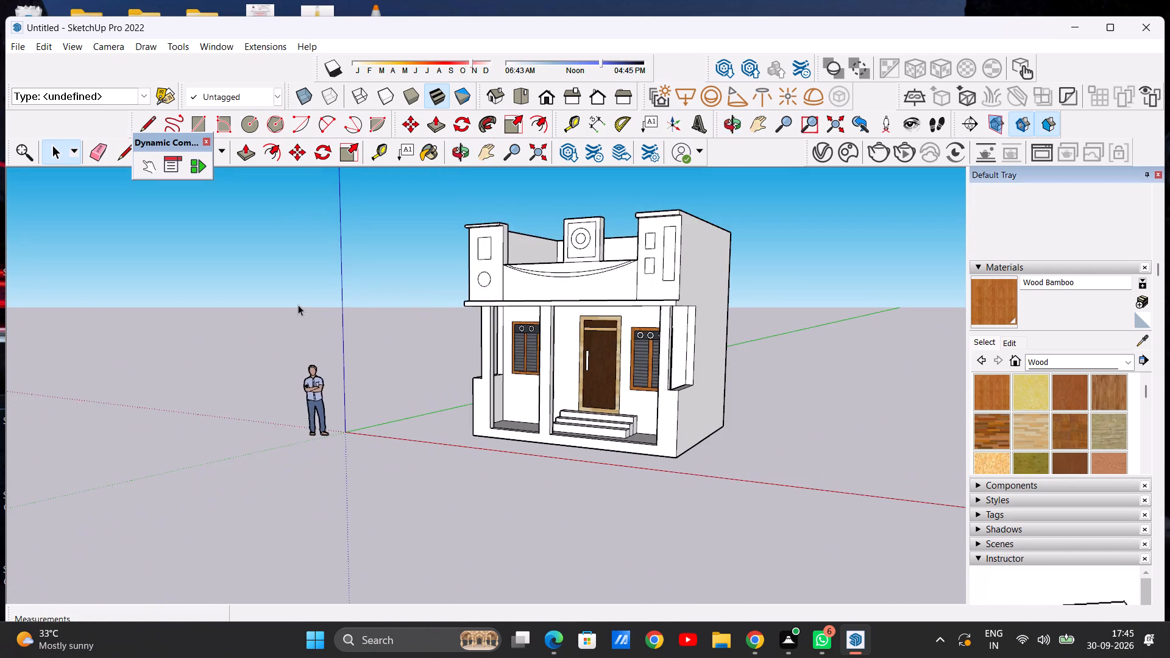
middle_click(298, 305)
middle_click_drag(298, 305, 726, 333)
scroll(700, 312, "up", 1)
scroll(643, 301, "down", 6)
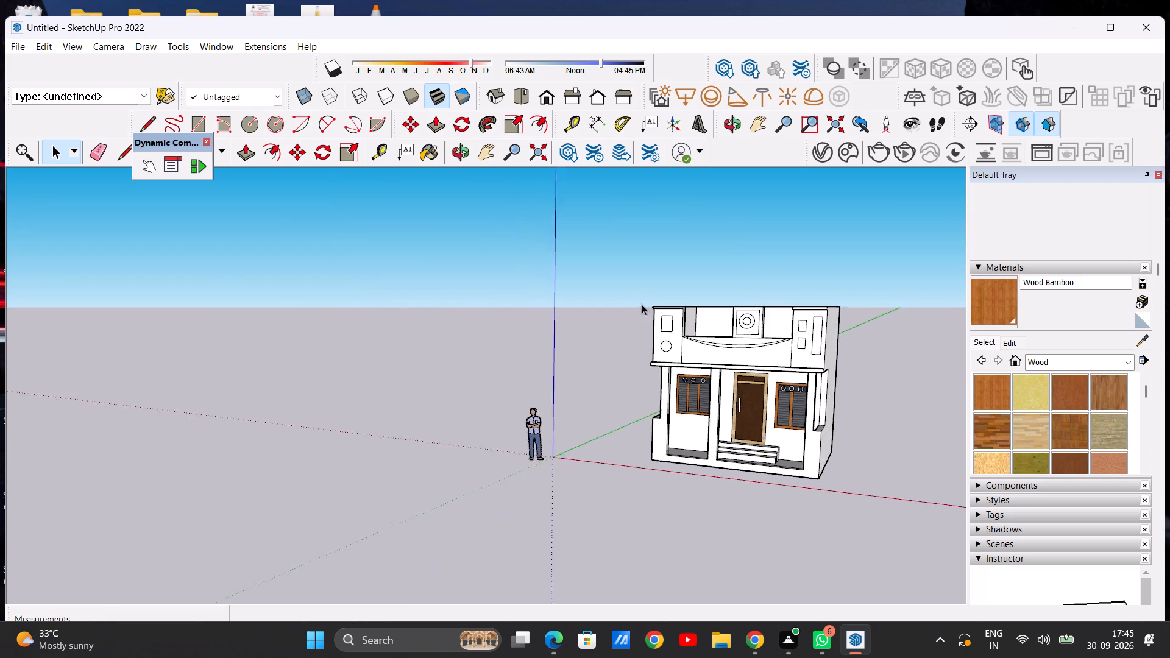
Examine the whole house from the front and the right front corner, checking the parapet, porch, windows and door together.
scroll(642, 304, "down", 1)
middle_click_drag(648, 332, 736, 322)
scroll(829, 383, "up", 7)
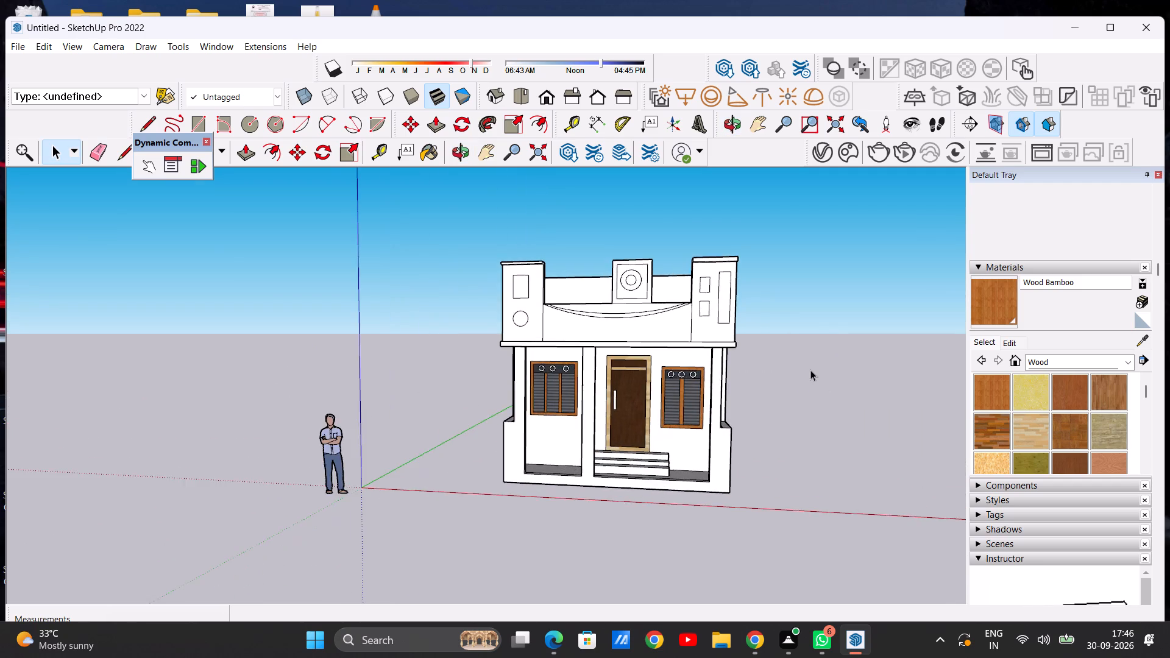
scroll(813, 366, "up", 4)
scroll(794, 361, "down", 3)
scroll(552, 354, "up", 3)
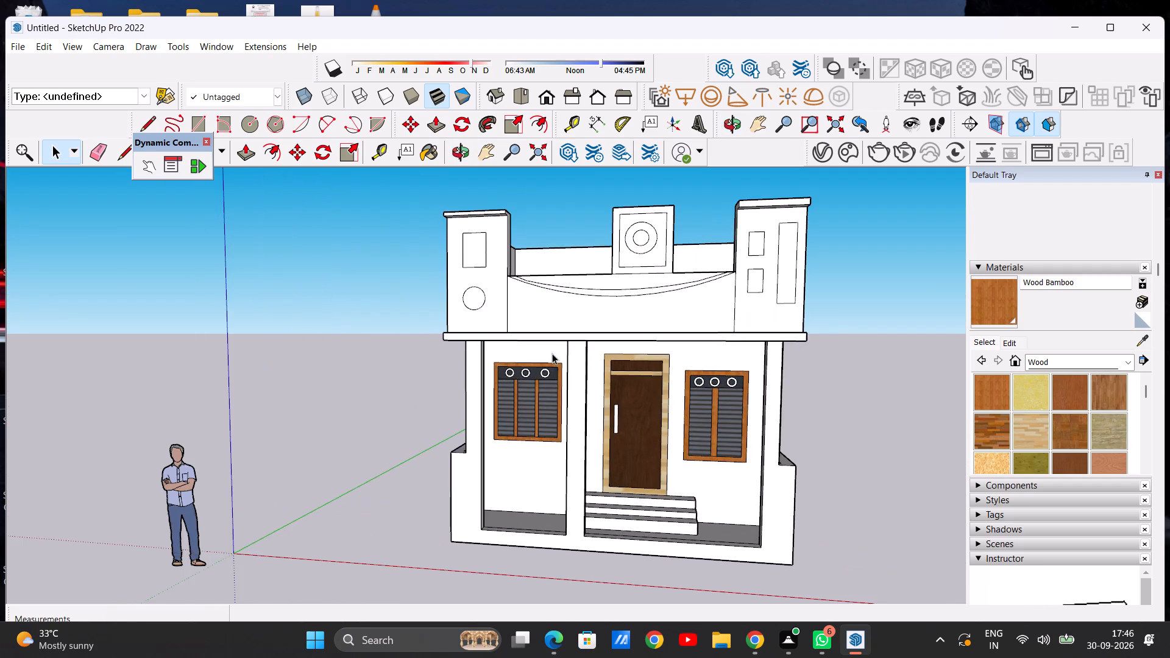
middle_click_drag(552, 353, 554, 361)
middle_click(554, 361)
middle_click_drag(554, 361, 473, 358)
scroll(660, 352, "down", 2)
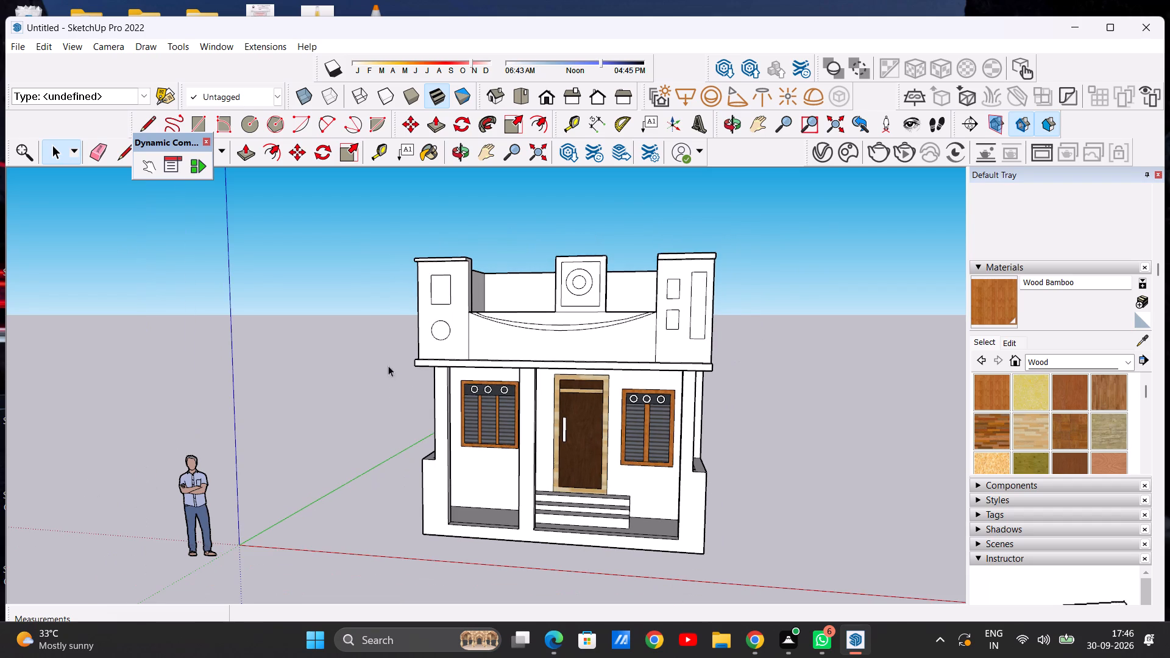
middle_click_drag(364, 366, 370, 370)
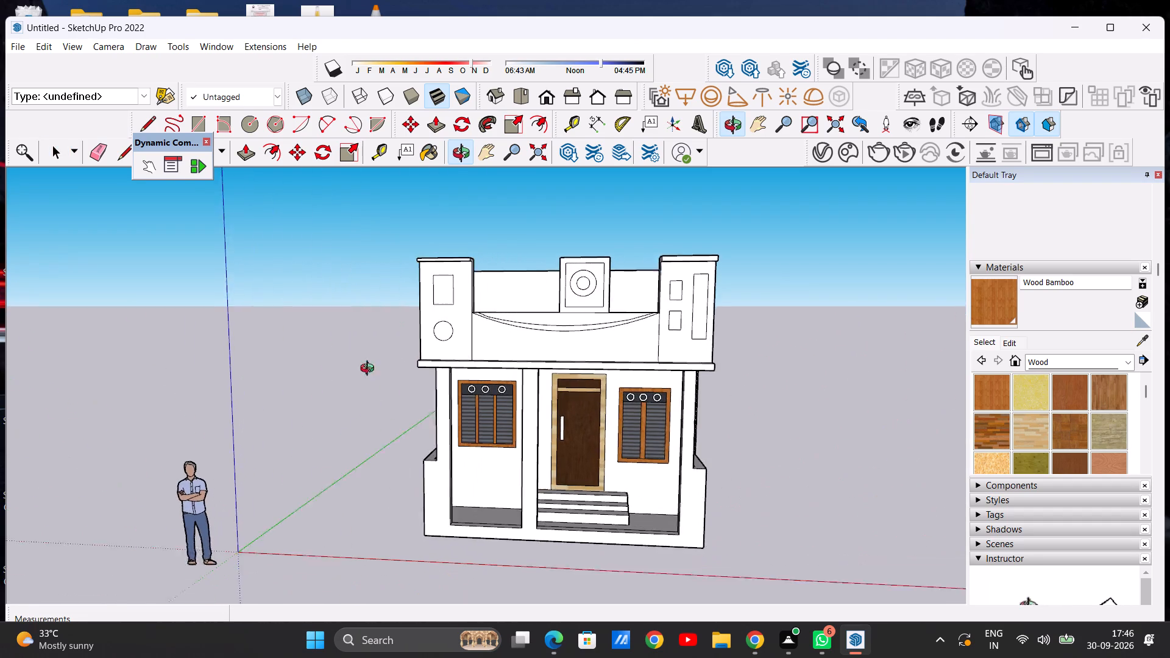
middle_click_drag(370, 370, 346, 370)
middle_click_drag(757, 439, 661, 426)
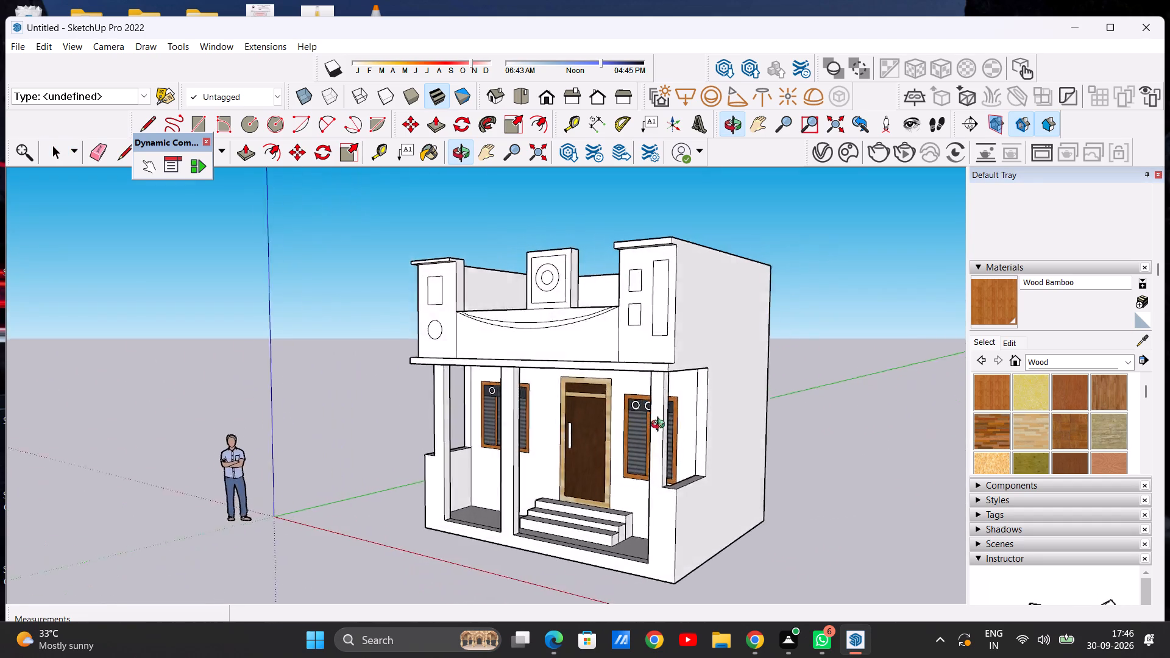
Examine the parapet's curved band, ring-decorated central block and right pier accents from the front and from obliquely above.
middle_click_drag(661, 426, 815, 422)
scroll(443, 333, "up", 1)
scroll(422, 306, "down", 5)
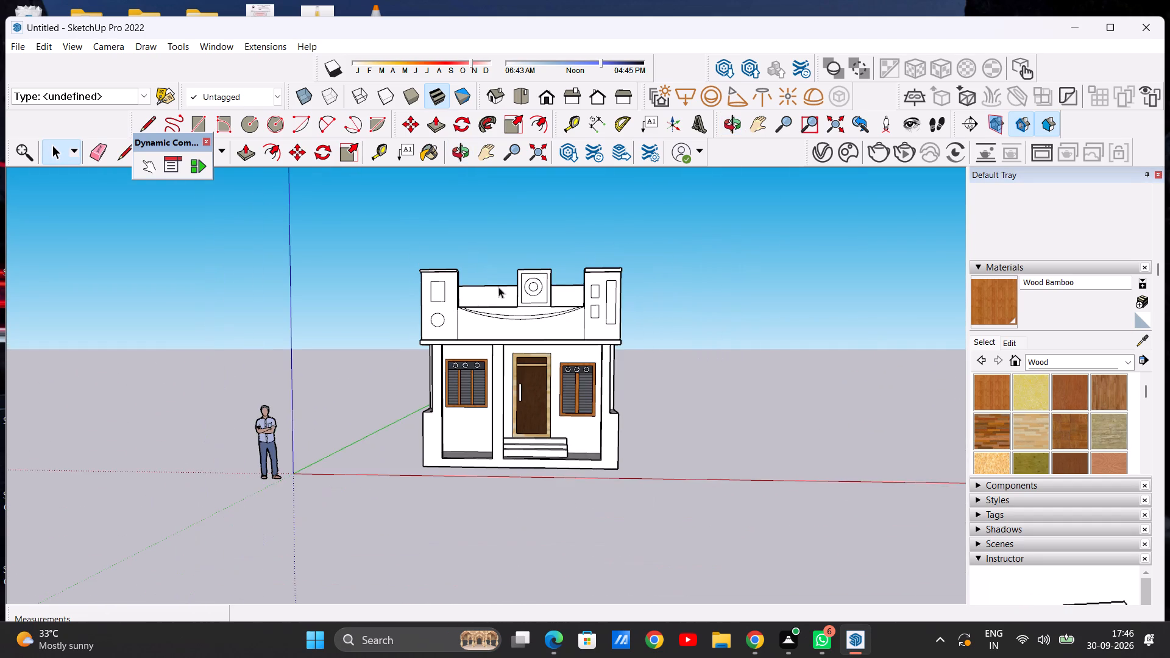
scroll(497, 279, "up", 13)
scroll(495, 268, "down", 5)
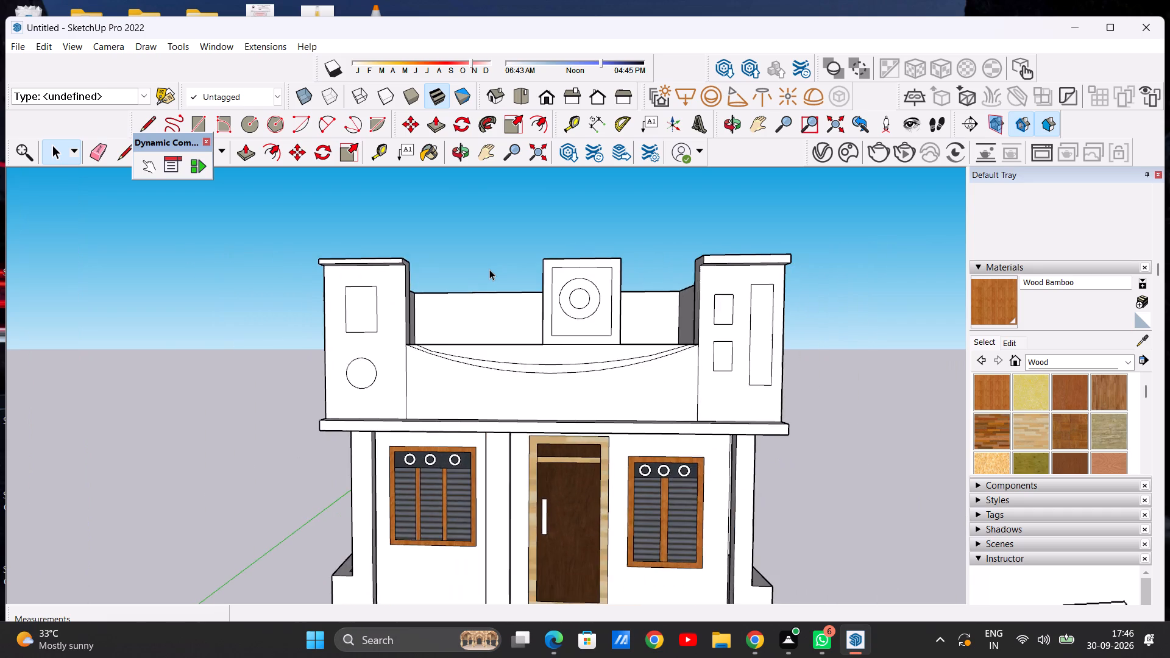
scroll(444, 331, "down", 3)
scroll(570, 319, "up", 4)
middle_click_drag(567, 313, 597, 322)
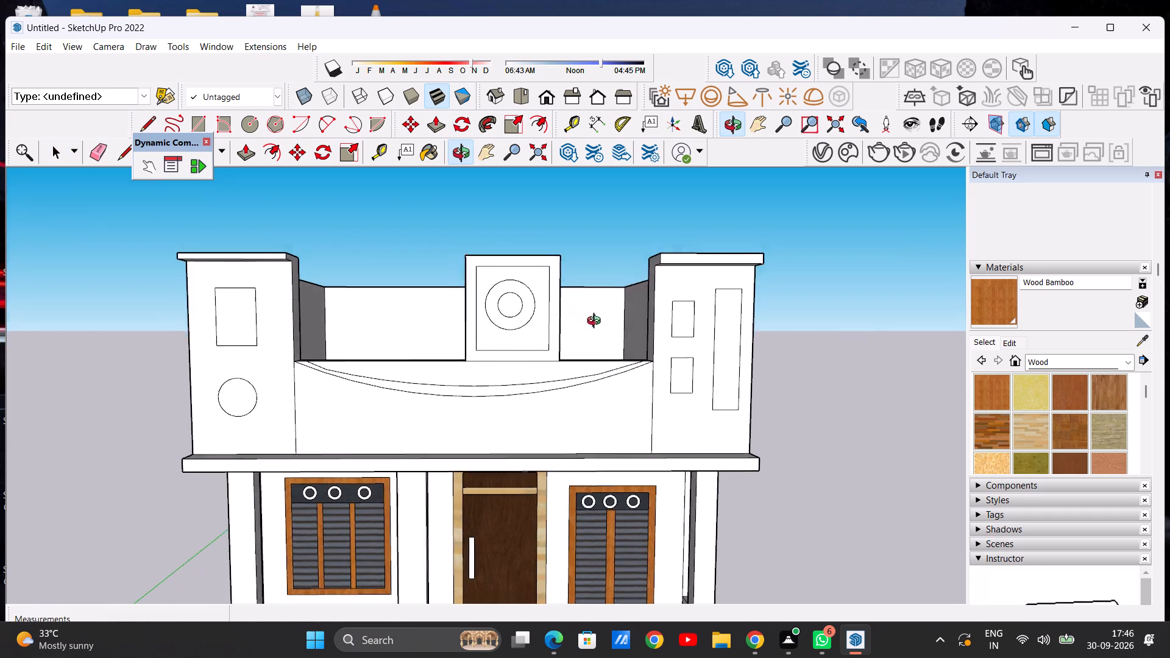
middle_click_drag(597, 322, 737, 367)
scroll(677, 280, "up", 8)
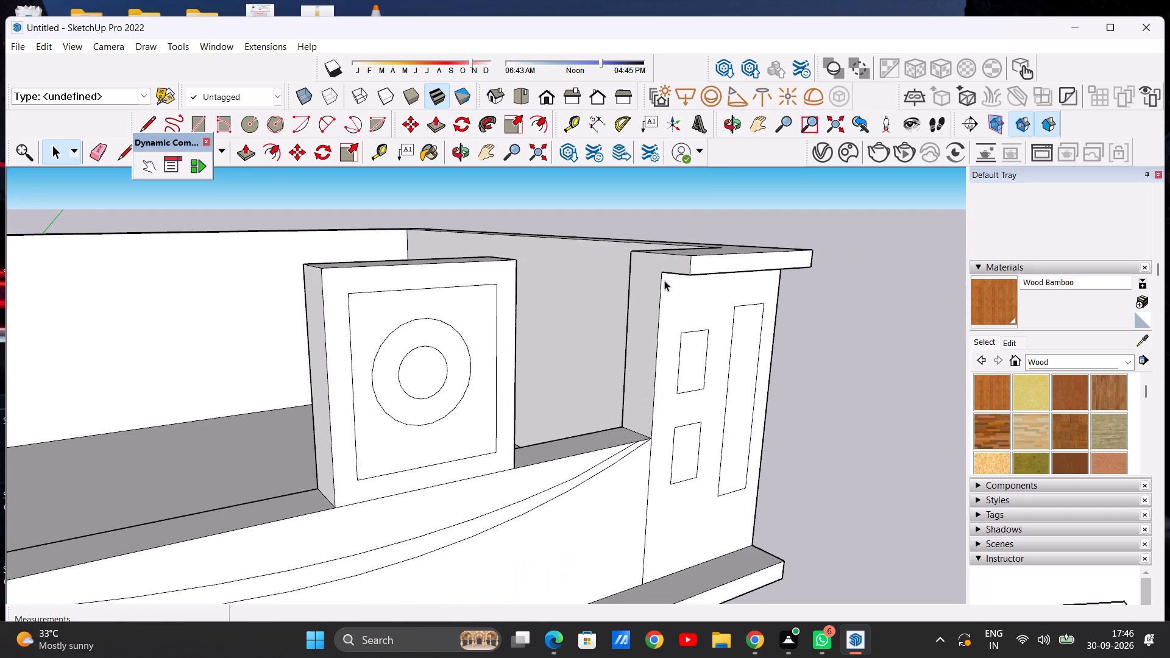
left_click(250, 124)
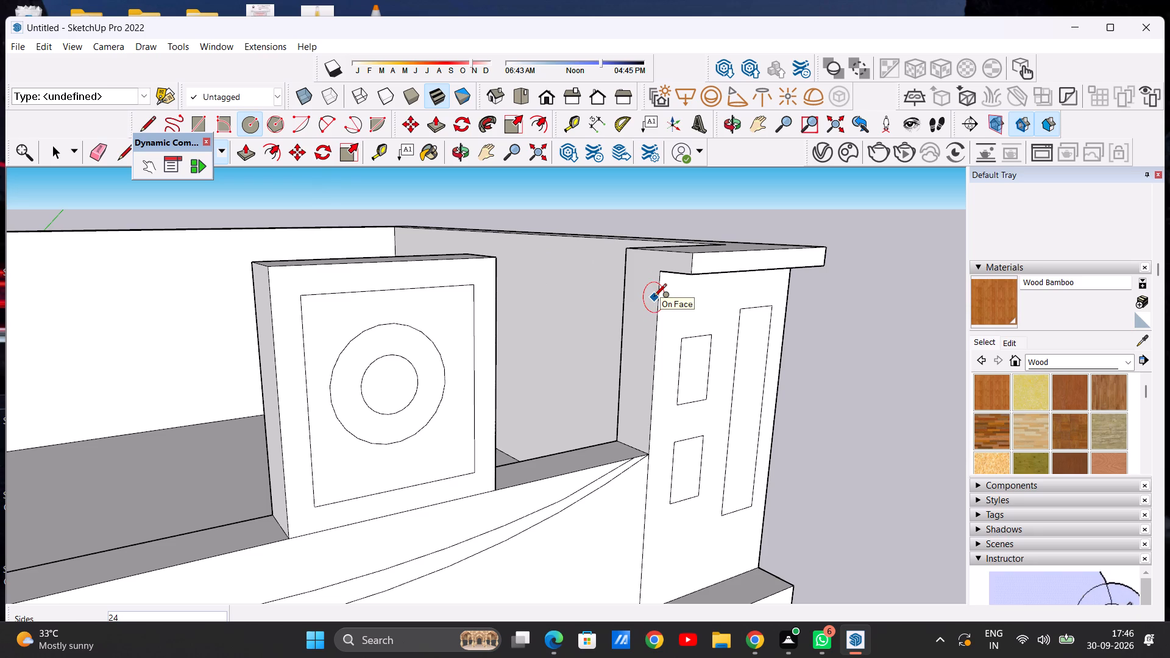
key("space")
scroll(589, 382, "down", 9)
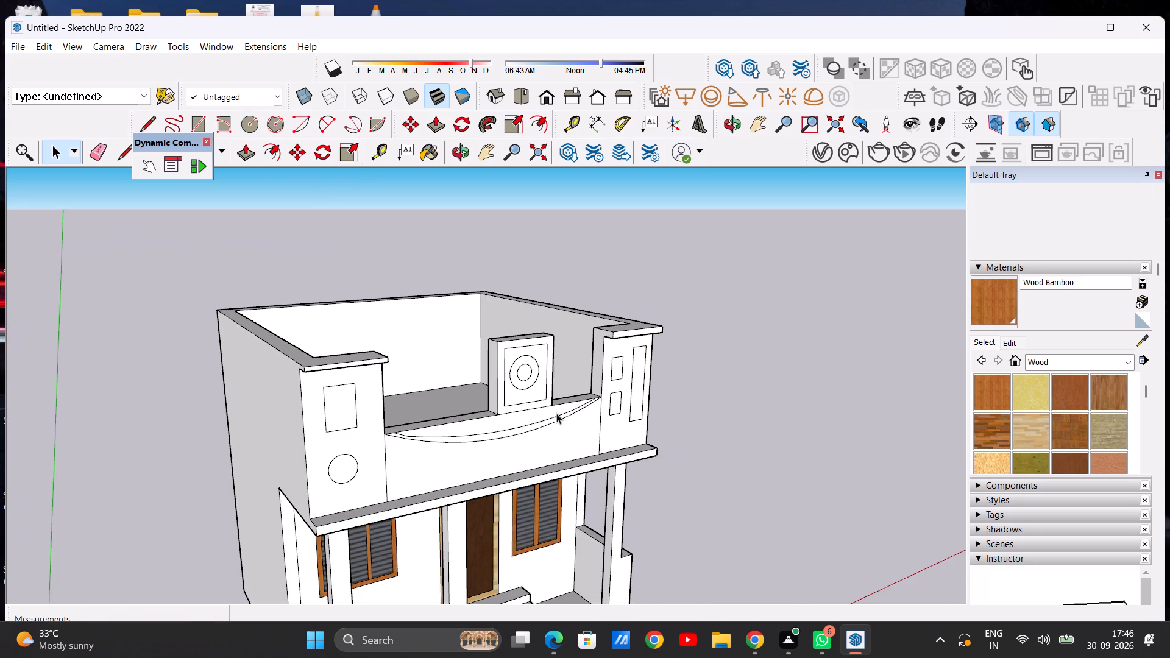
Draw a vertical line about 5 1/2" long from the curved band's lower arc up to the parapet's top edge, near the band's left end.
middle_click_drag(545, 413, 469, 381)
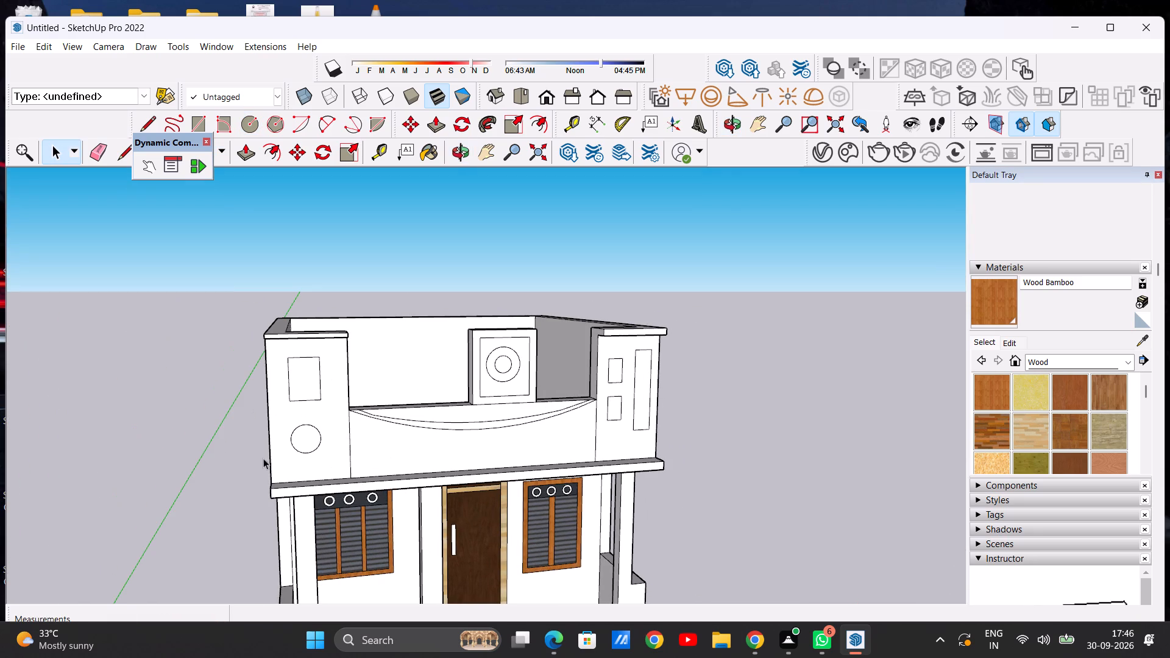
scroll(260, 454, "up", 5)
scroll(403, 436, "up", 3)
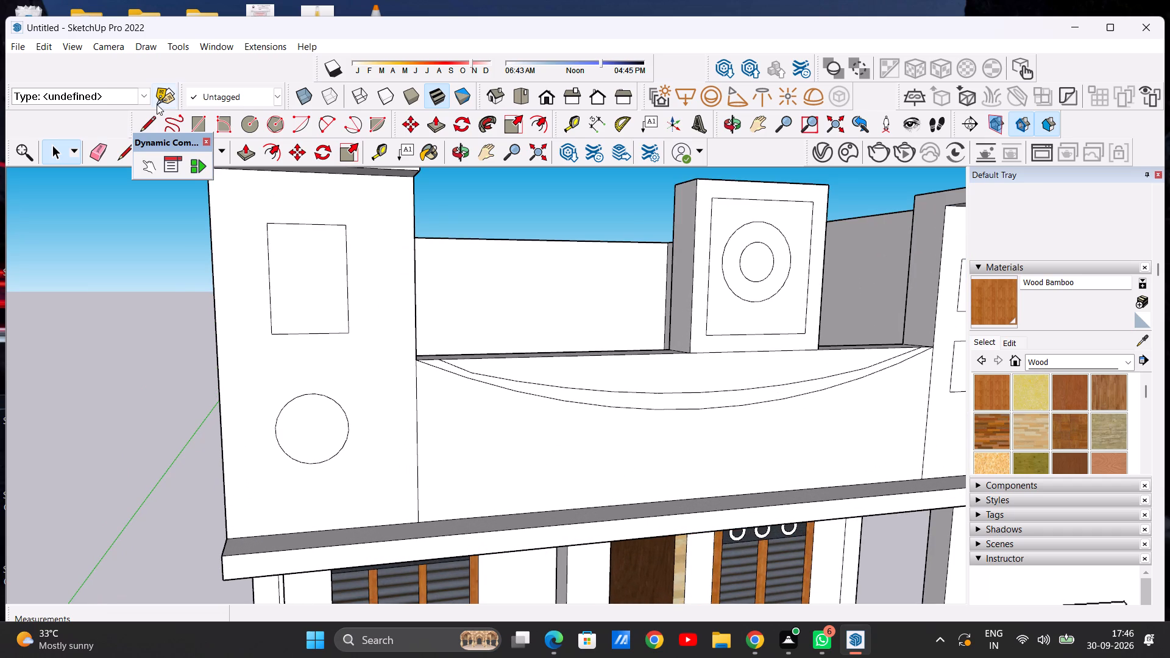
left_click(144, 119)
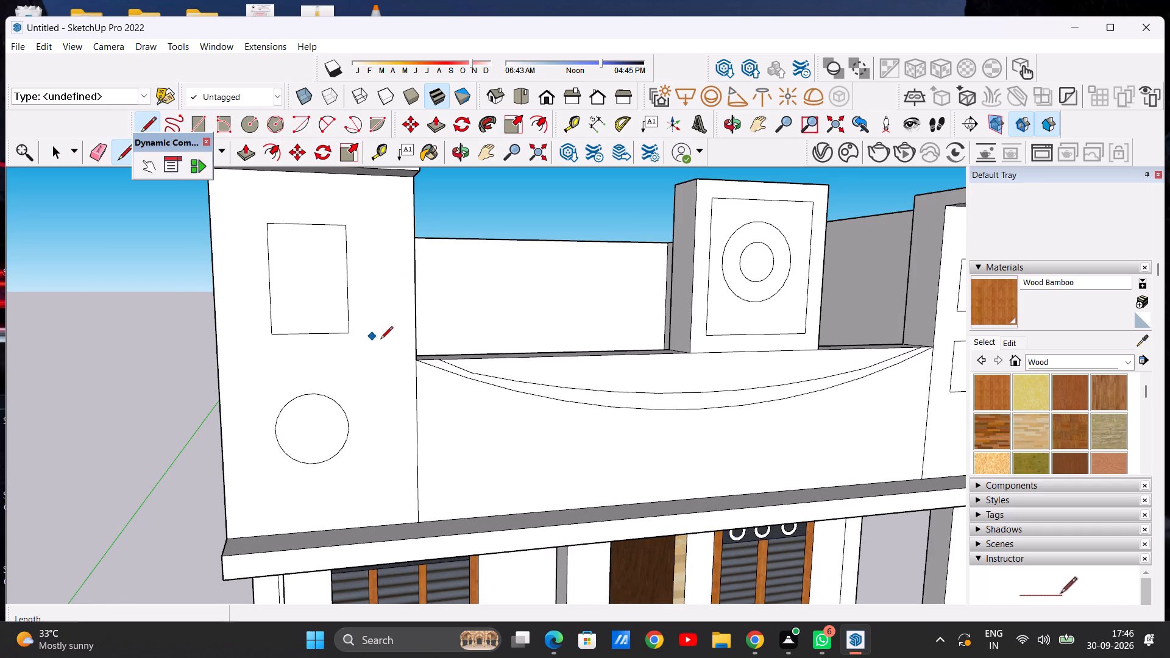
scroll(307, 315, "down", 3)
scroll(467, 395, "up", 3)
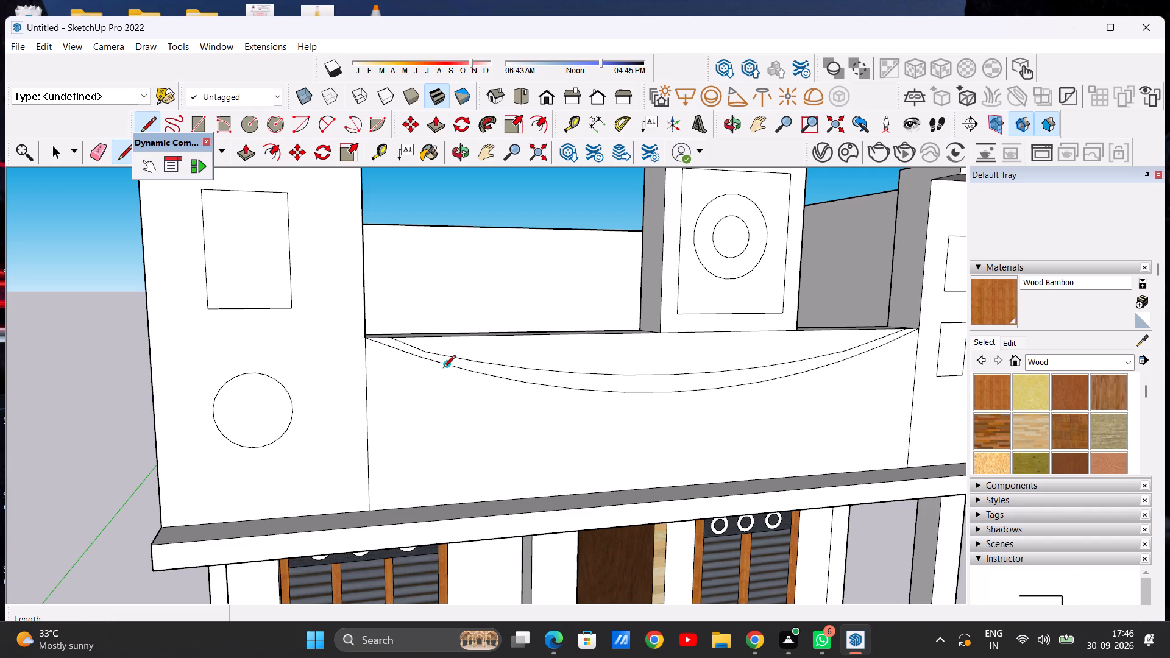
left_click(443, 369)
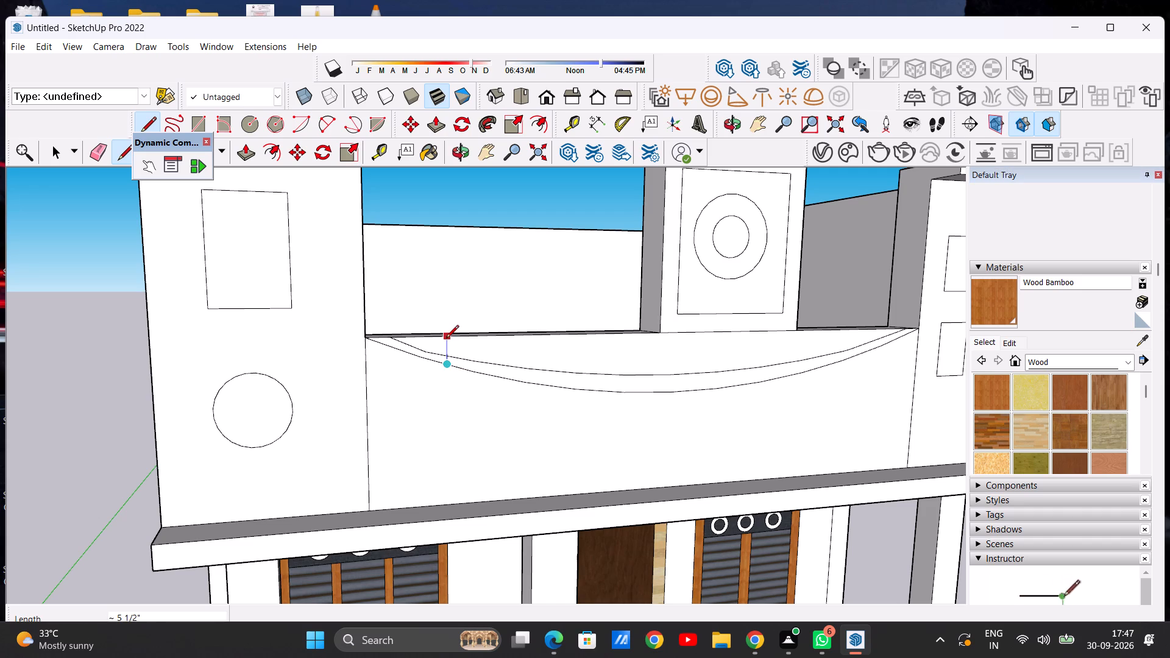
left_click(446, 339)
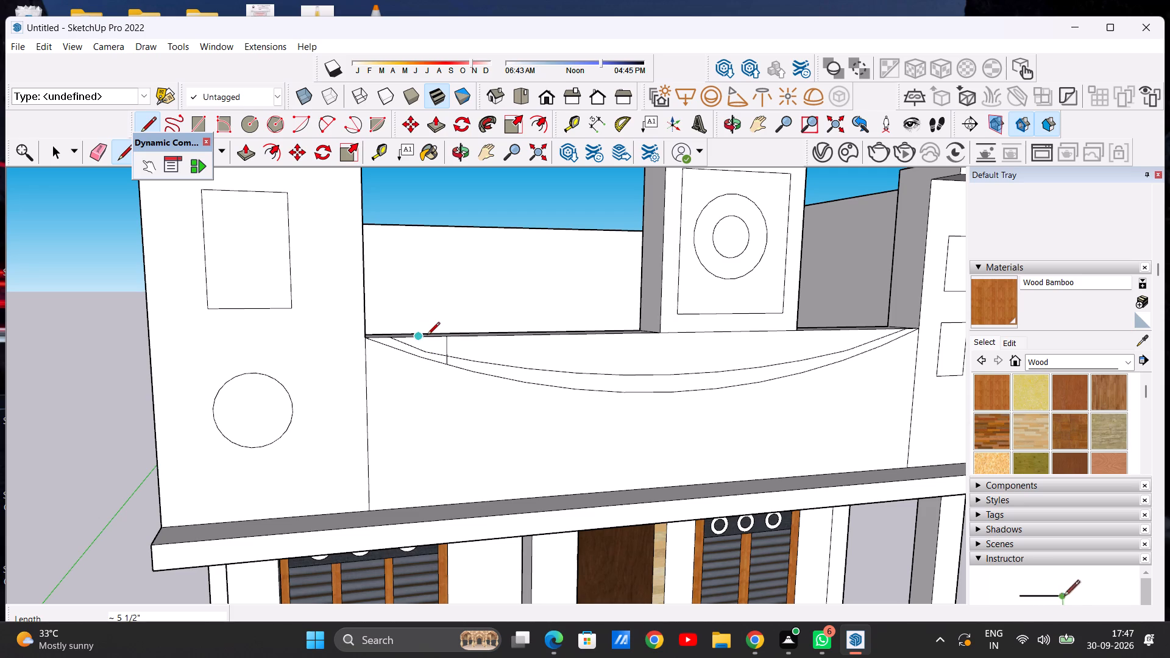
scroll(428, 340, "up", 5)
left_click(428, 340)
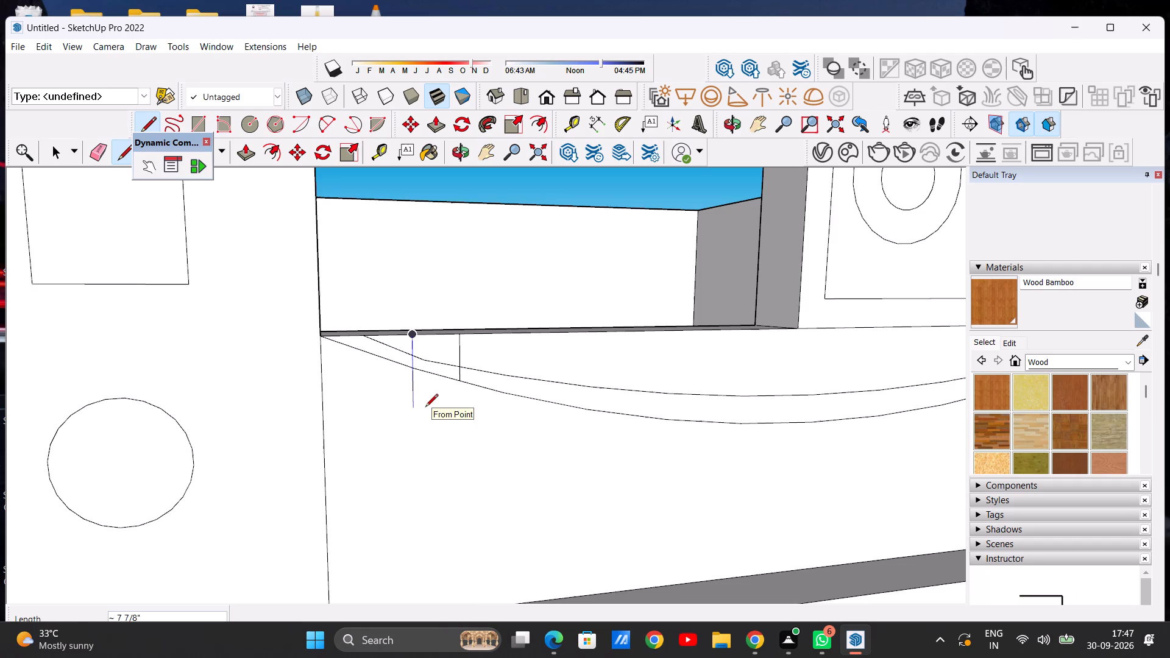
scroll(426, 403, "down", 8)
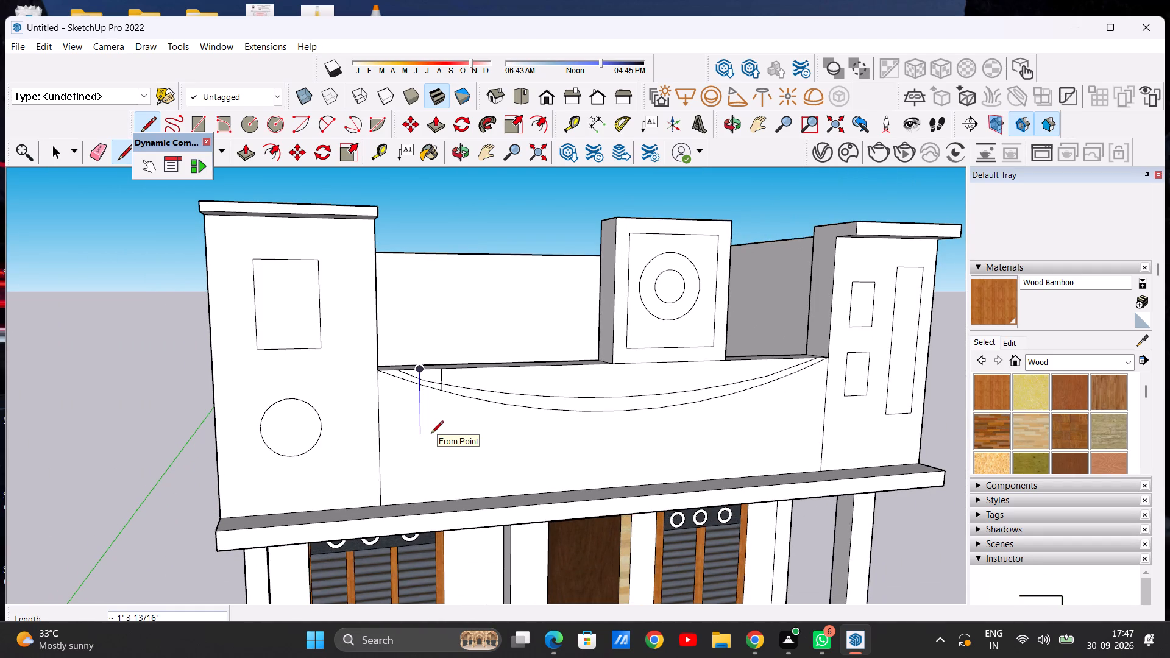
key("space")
Draw a narrow strip against the short vertical line, about 1' 4 9/16" tall and 2 11/16" wide, hanging from the parapet's top edge.
scroll(453, 380, "up", 7)
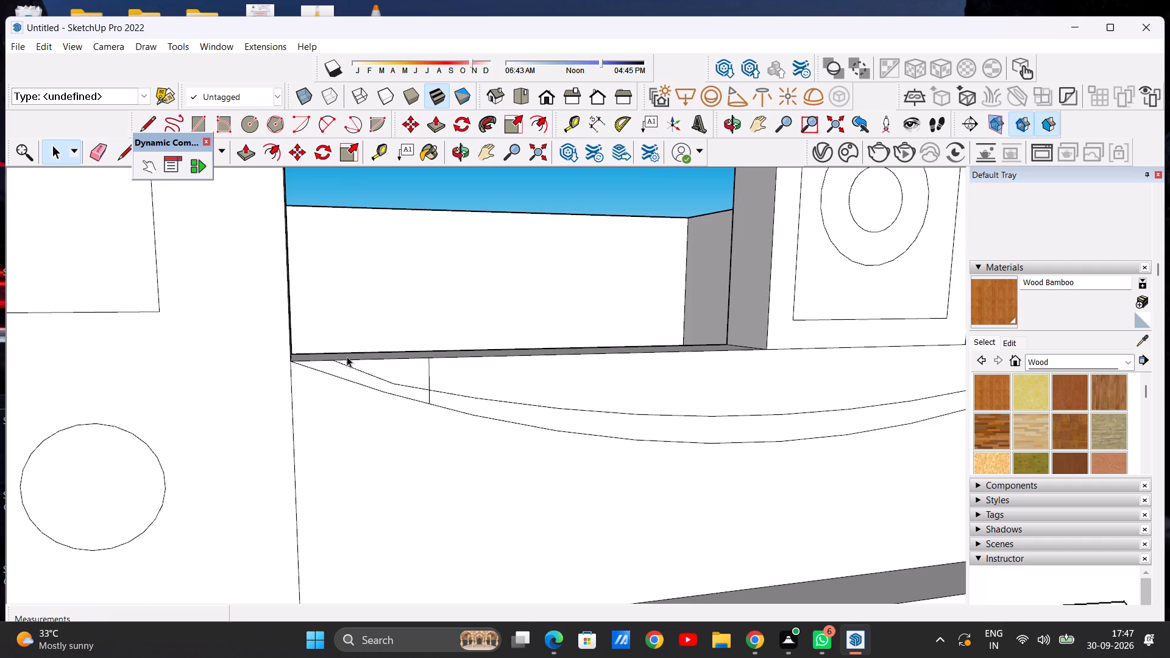
key("l")
left_click(404, 358)
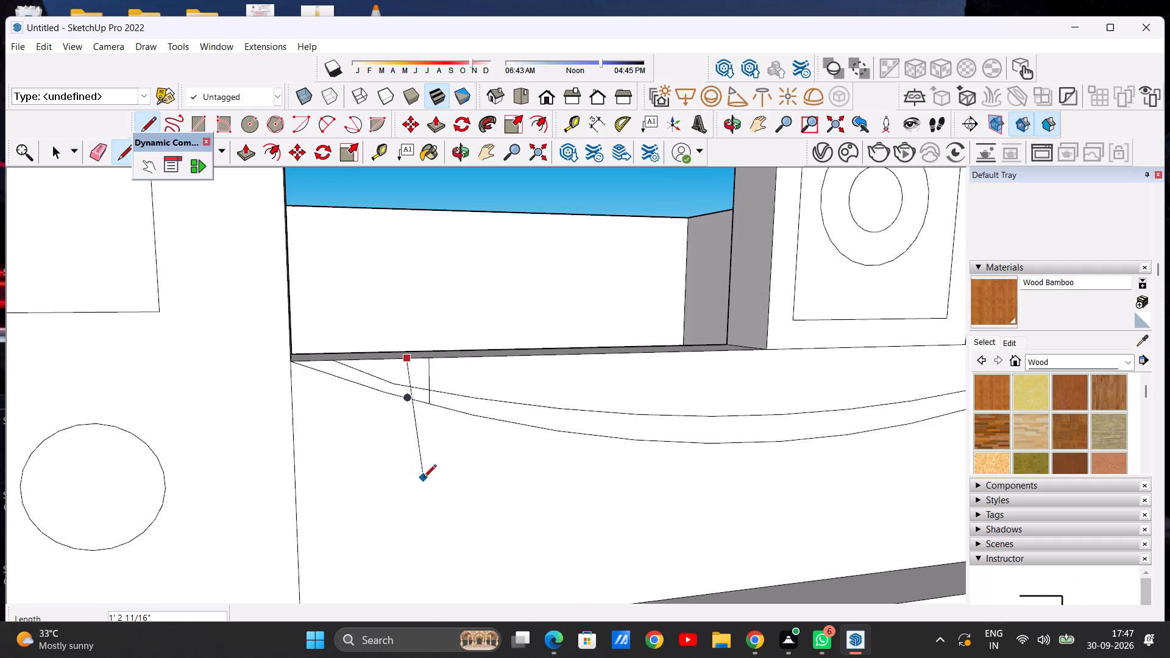
scroll(403, 456, "down", 8)
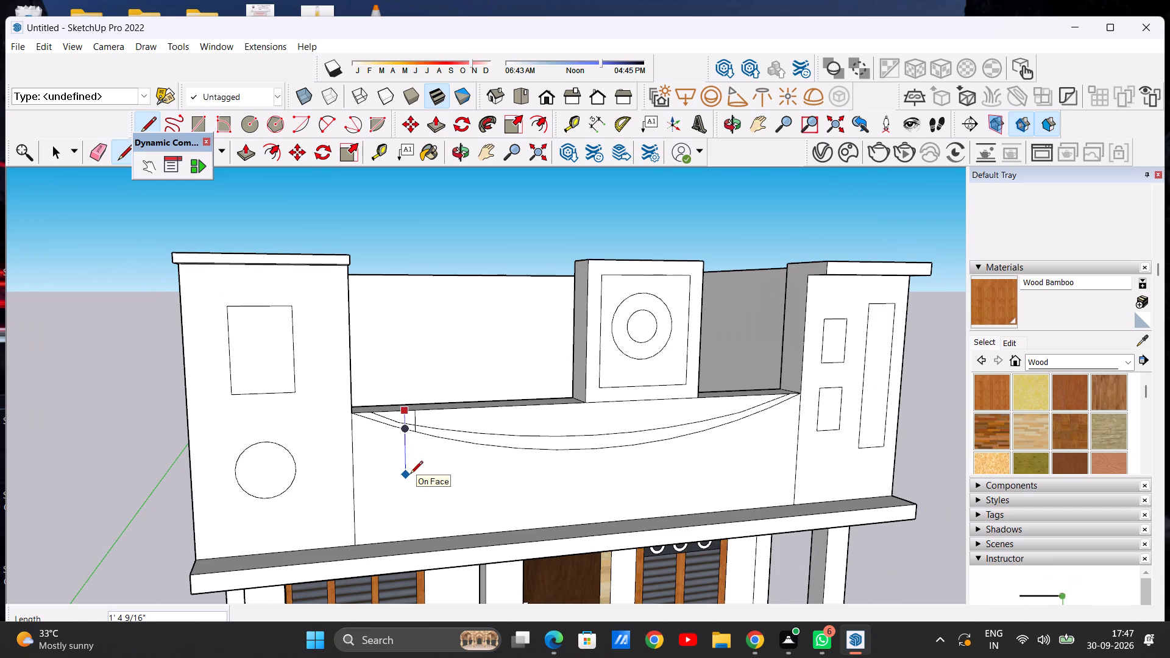
left_click(410, 475)
left_click(417, 470)
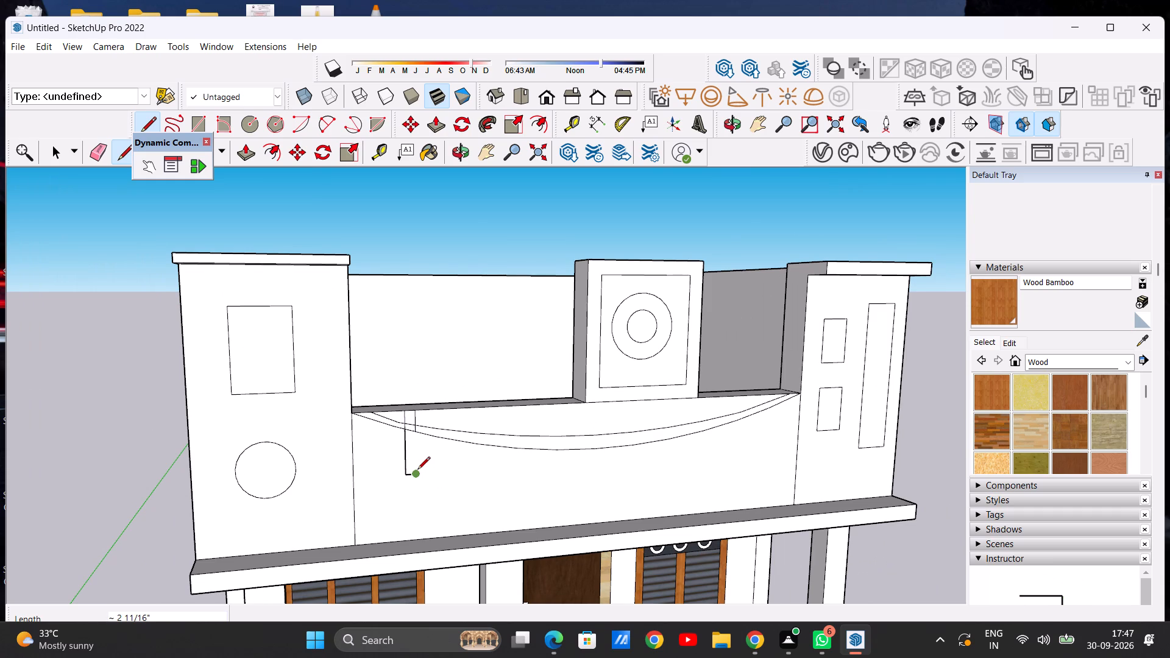
left_click(420, 430)
key("space")
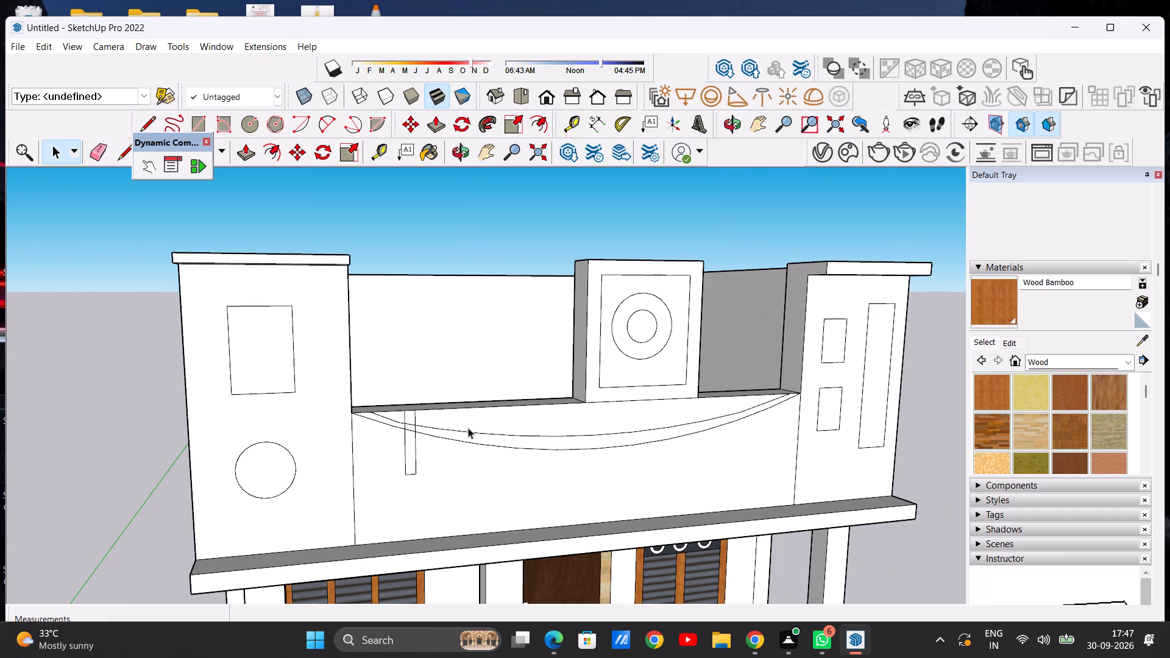
Extend the narrow strip's right side with a vertical line of about 1' 5 7/16" down to the ledge below the parapet.
scroll(484, 425, "up", 5)
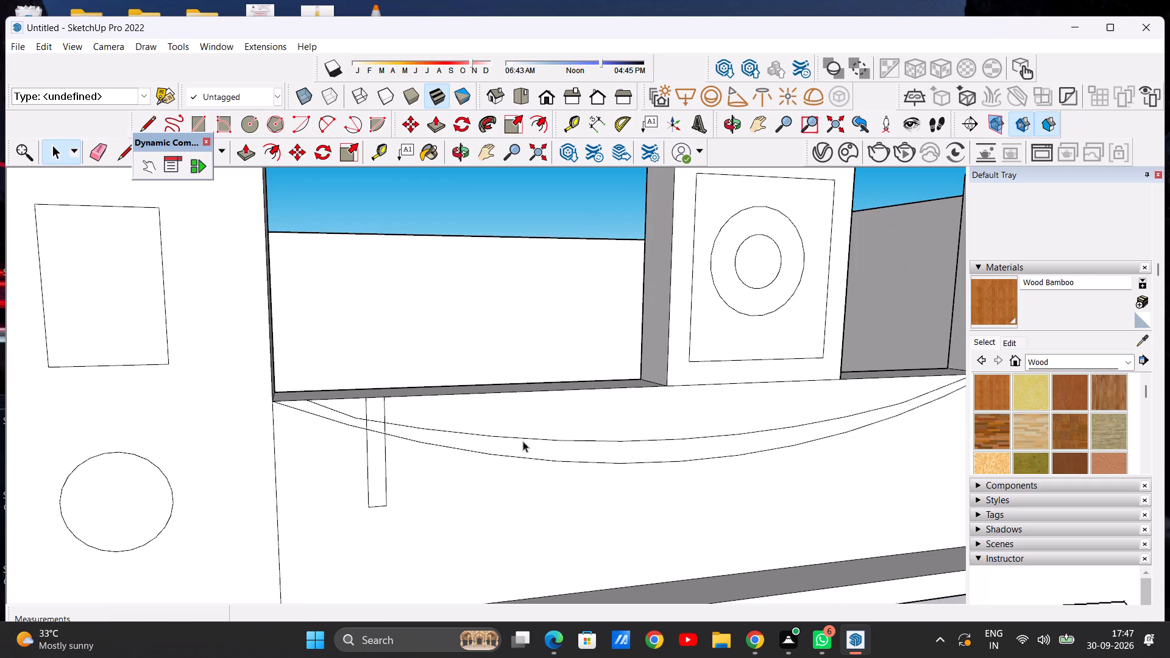
scroll(363, 464, "down", 9)
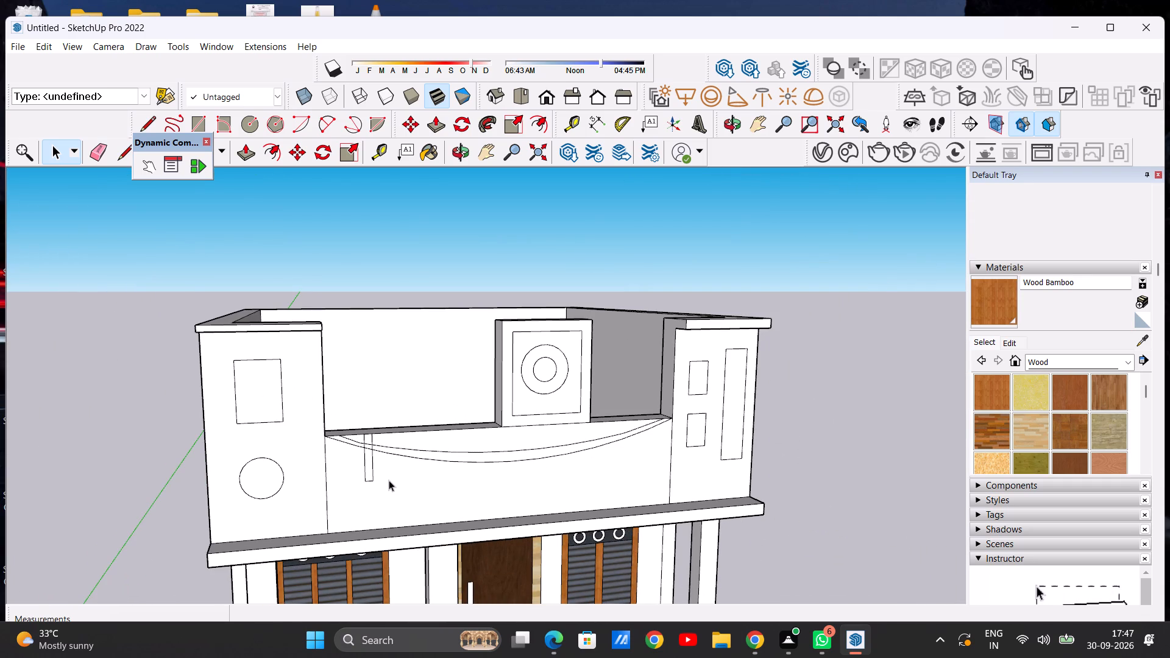
key("l")
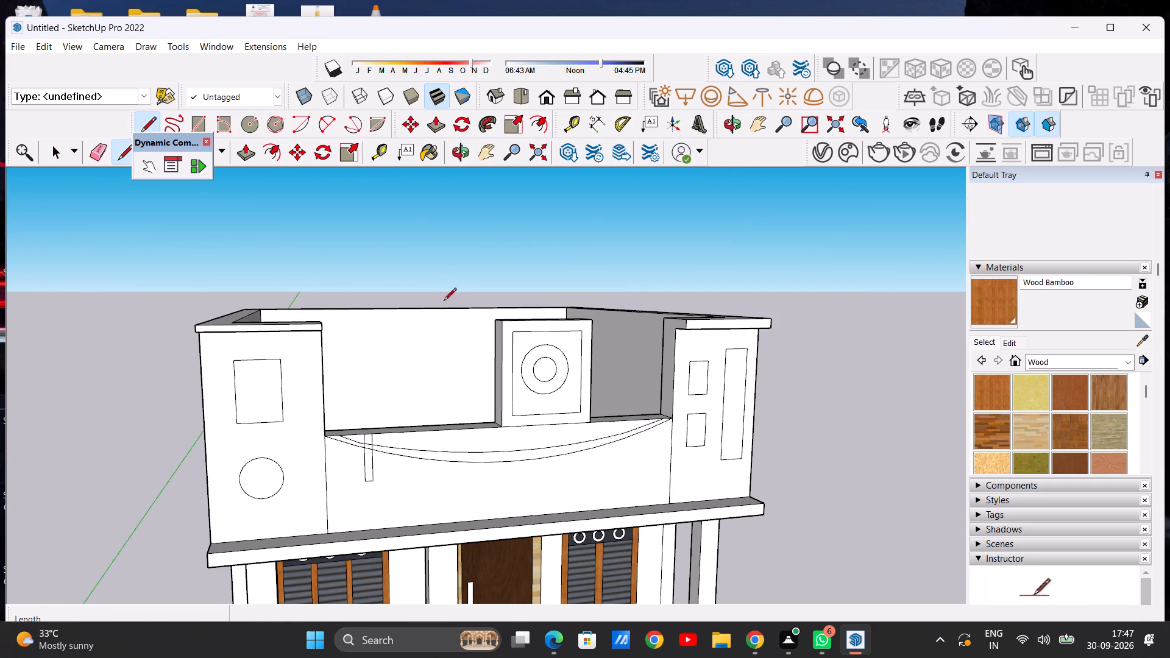
scroll(374, 500, "up", 5)
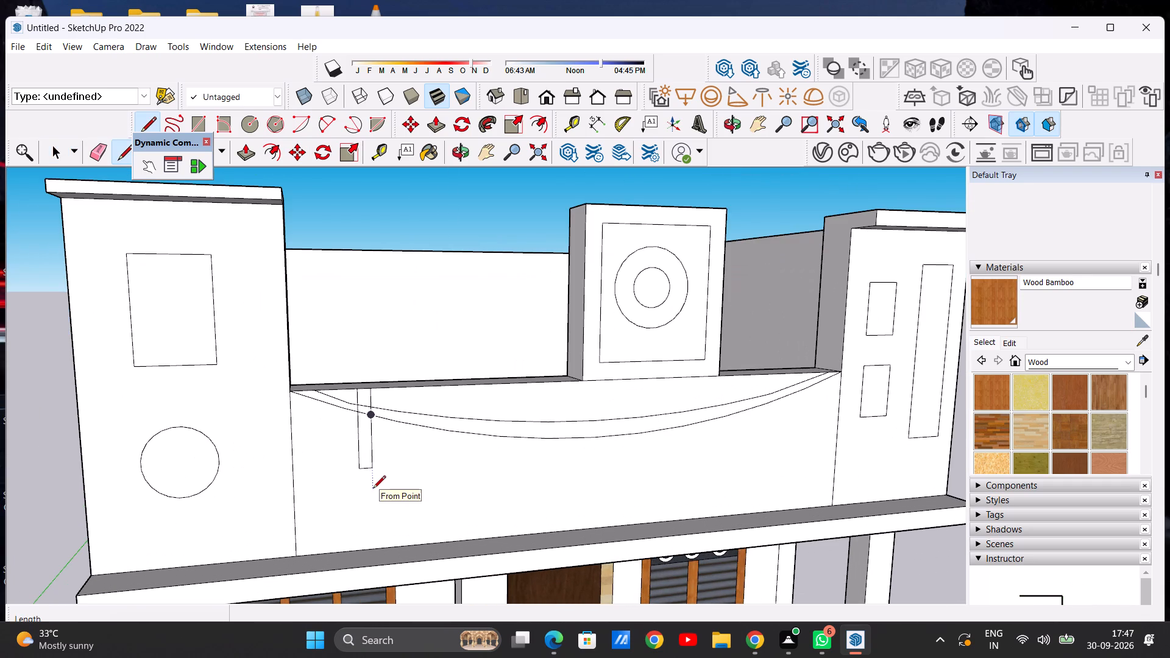
scroll(373, 489, "up", 5)
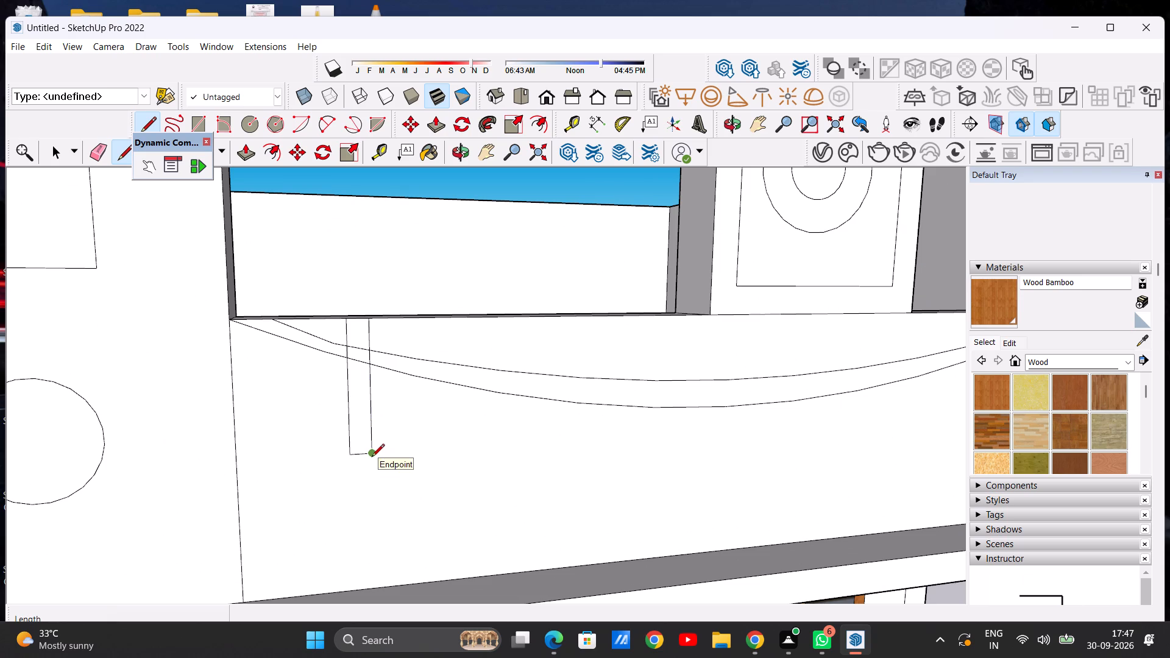
left_click(372, 458)
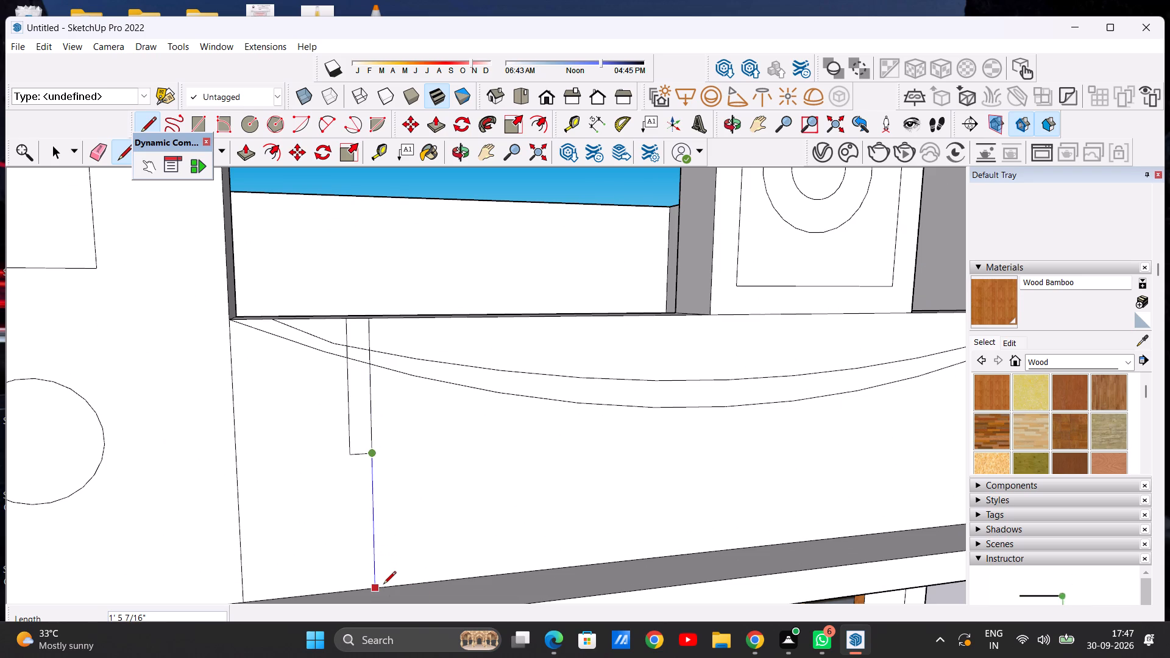
left_click(383, 585)
key("space")
Draw a vertical line about 2' 4 1/2" long from the curved band down to the ledge, near the band's right end.
scroll(411, 492, "down", 15)
middle_click_drag(512, 465, 441, 462)
scroll(547, 448, "up", 3)
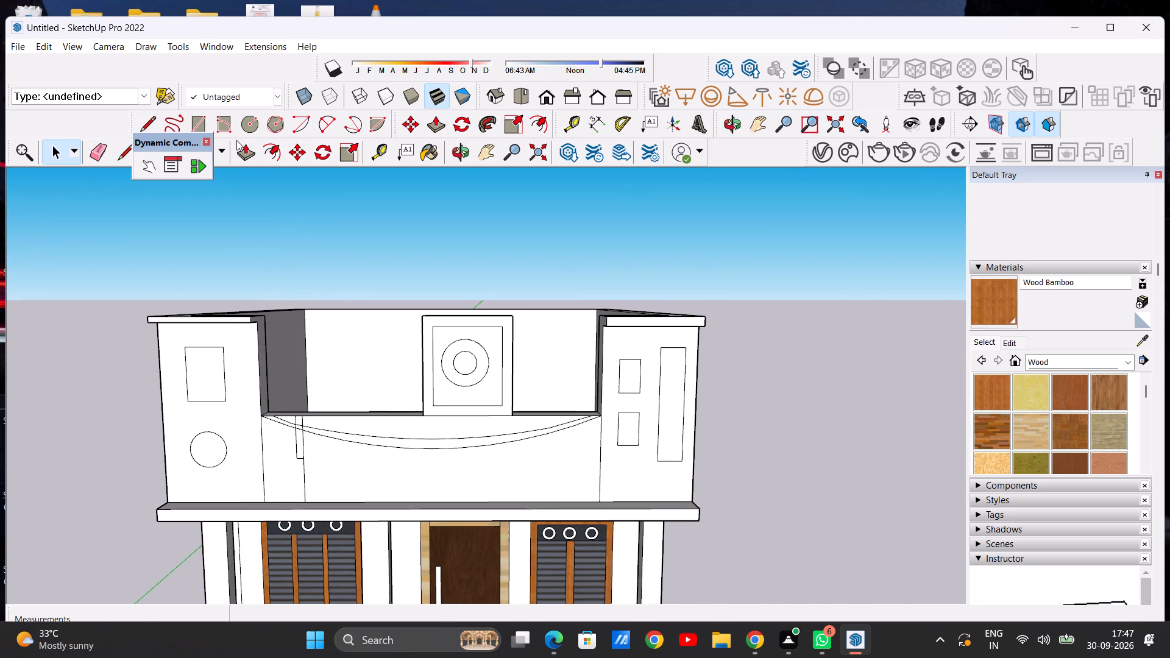
left_click(144, 121)
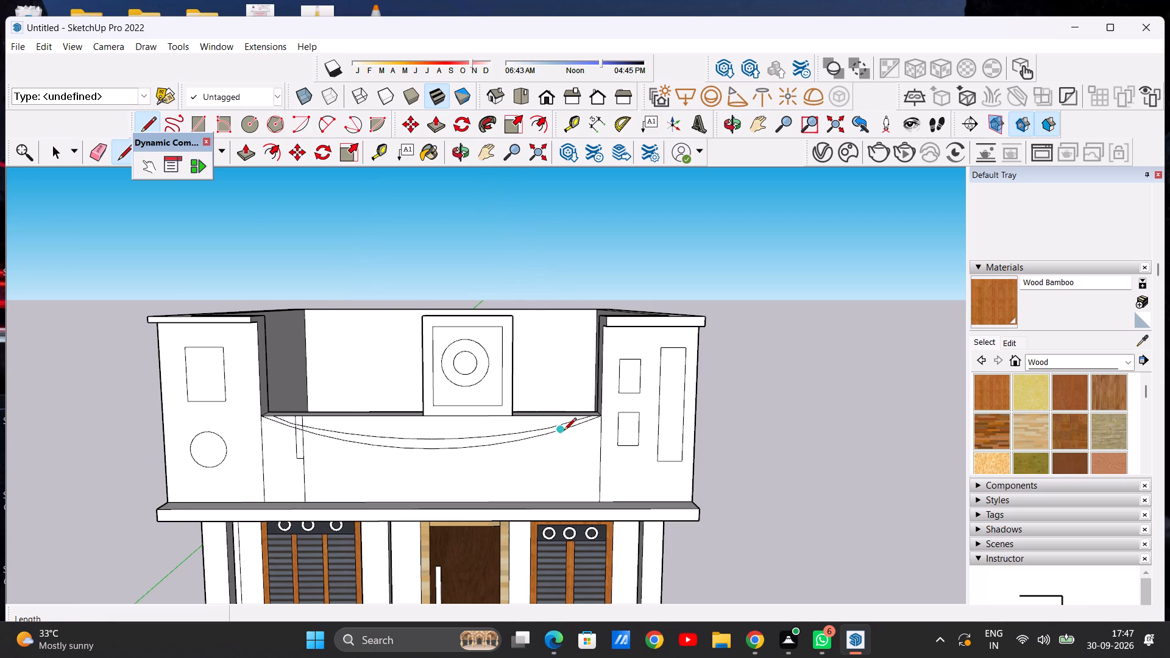
left_click(564, 431)
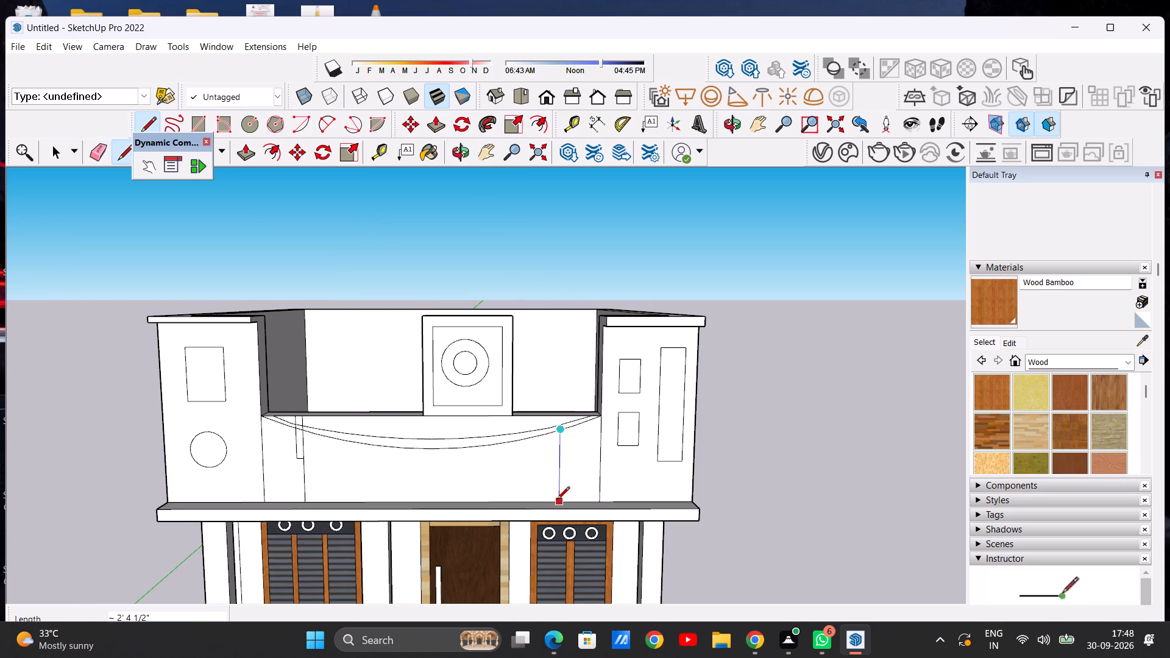
left_click(557, 500)
key("space")
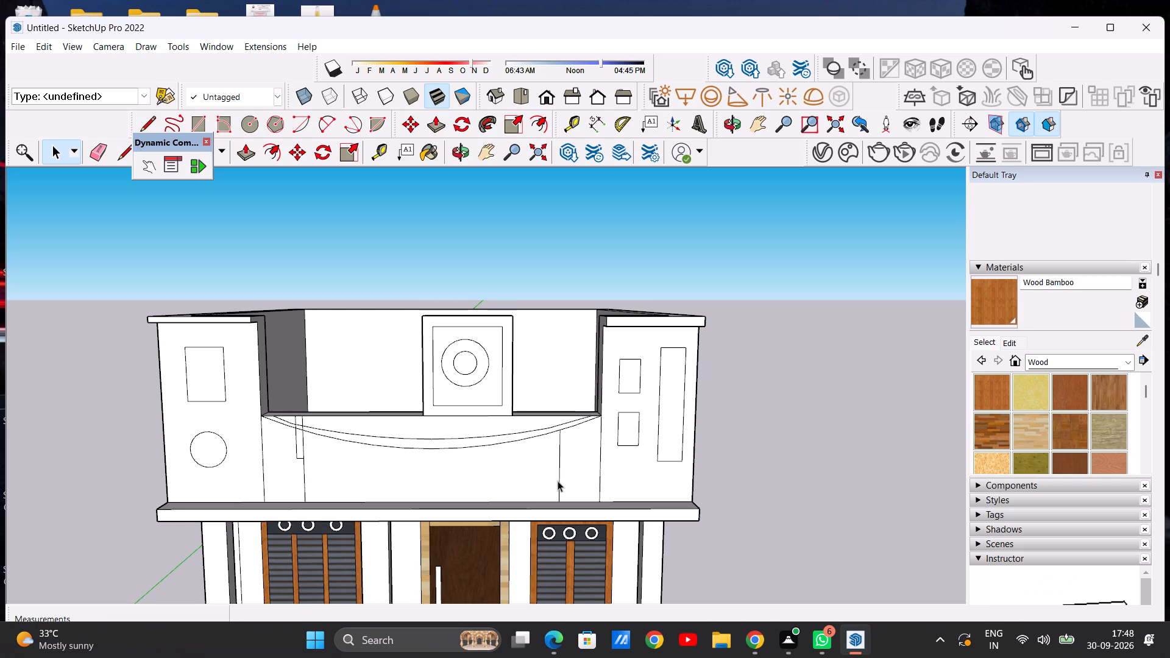
scroll(570, 414, "down", 3)
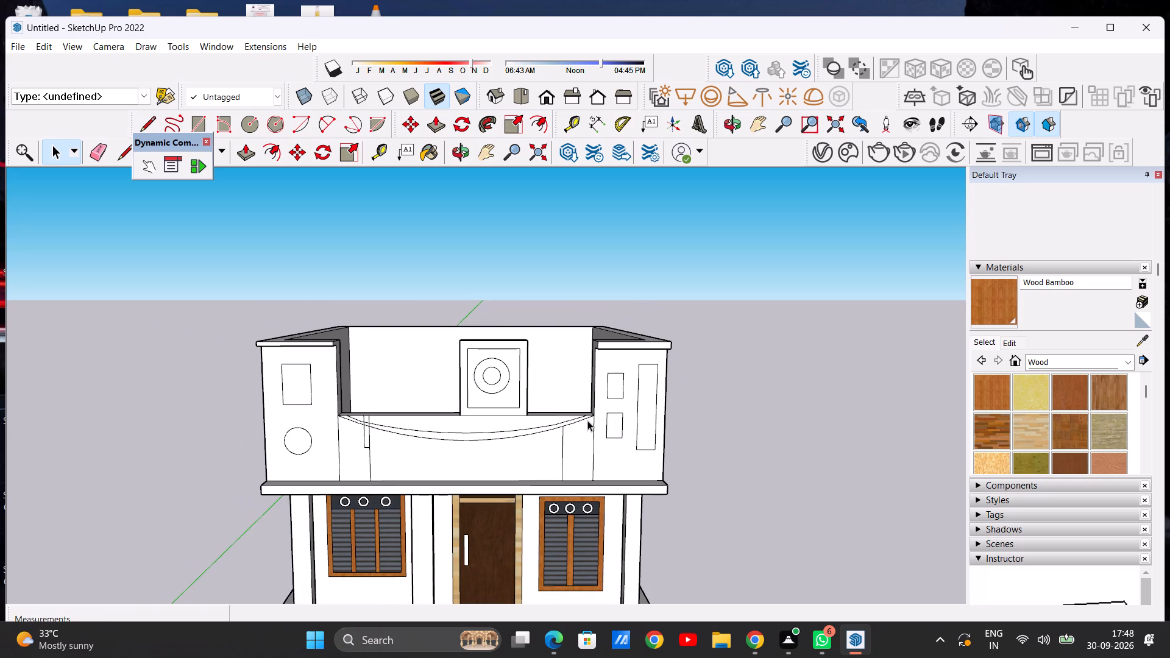
Draw a small rectangle about 4 13/16" wide and 5 15/16" tall below the curved band, beside the vertical line near its right end.
scroll(551, 454, "up", 3)
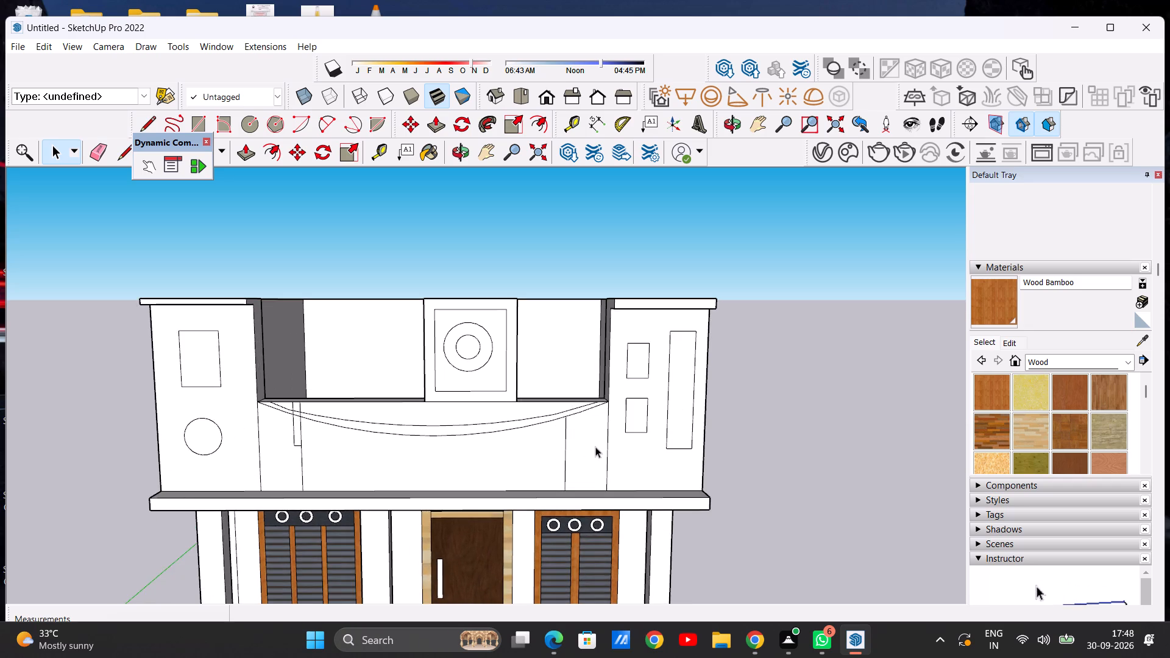
scroll(622, 442, "down", 2)
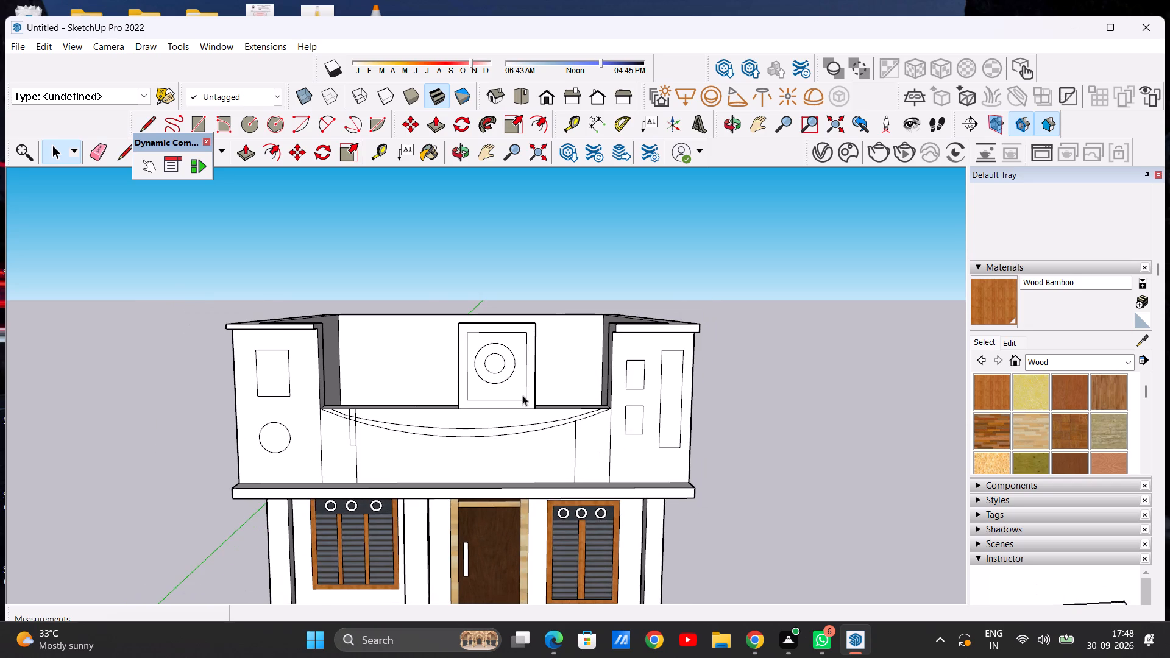
scroll(636, 411, "down", 3)
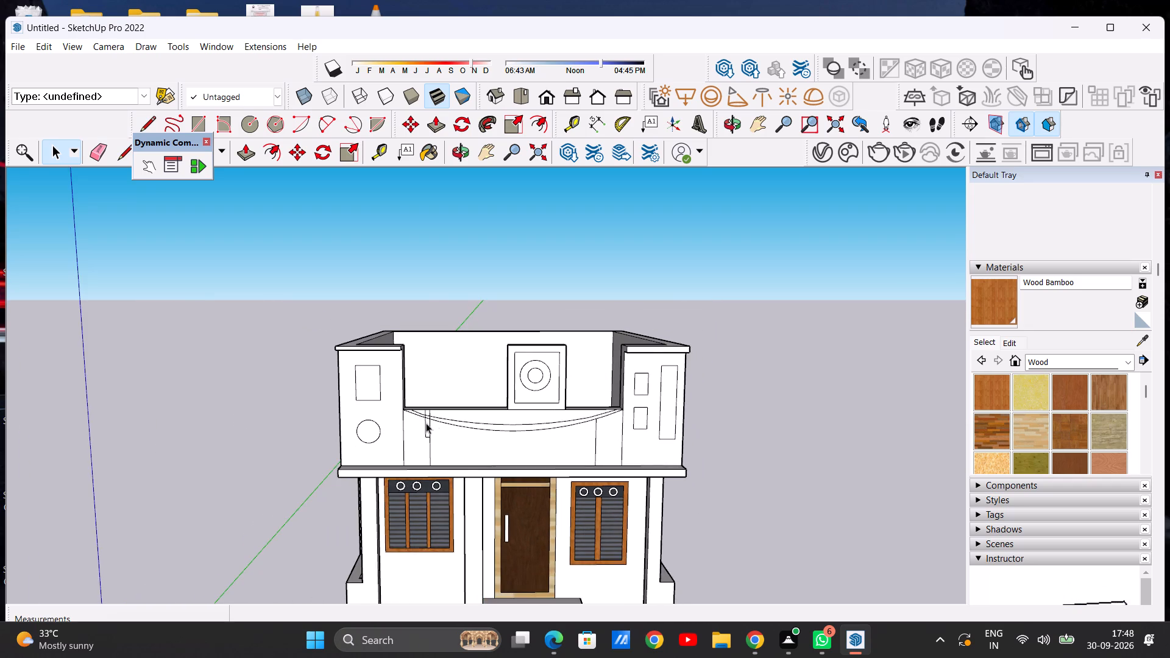
scroll(405, 428, "up", 5)
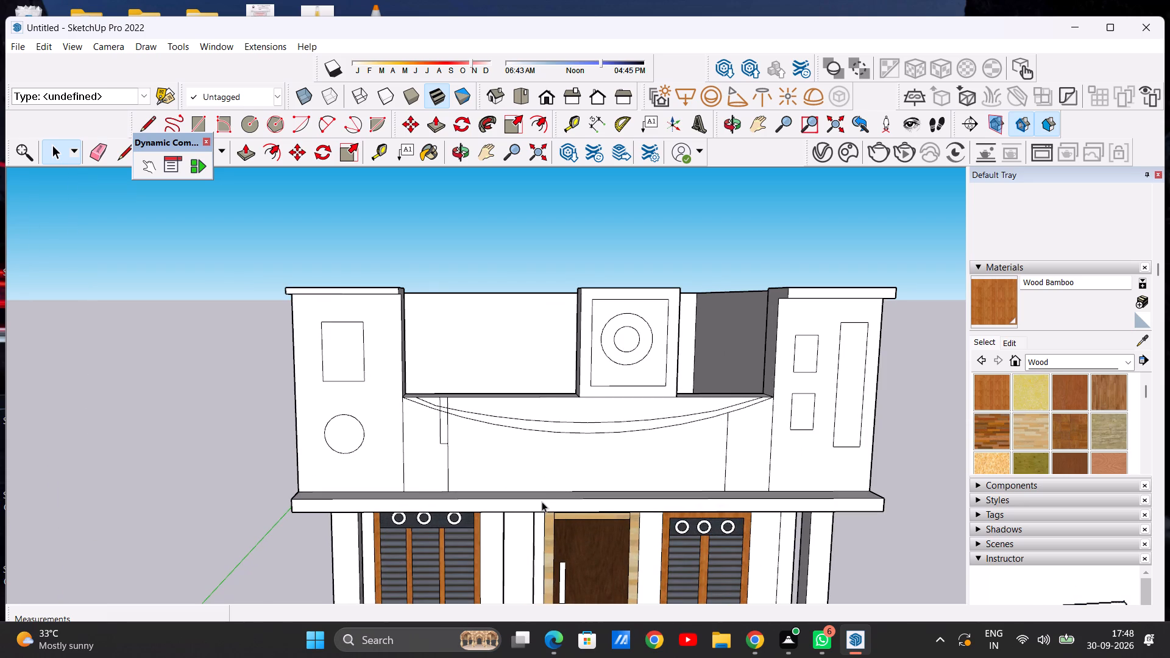
scroll(688, 461, "up", 2)
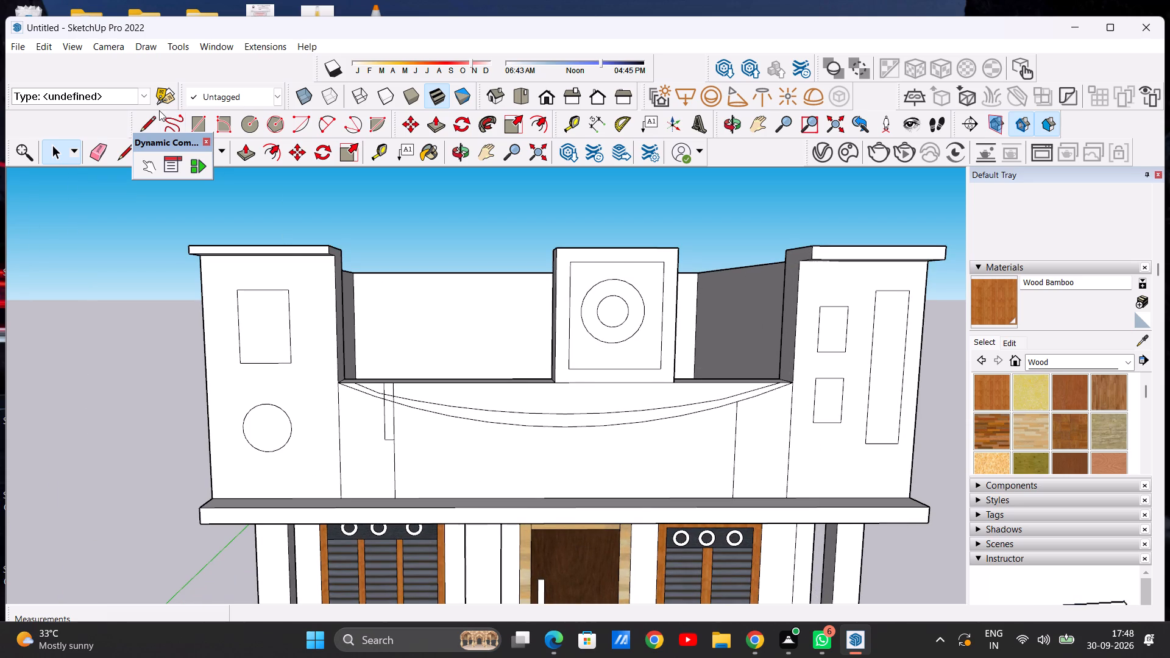
left_click(202, 121)
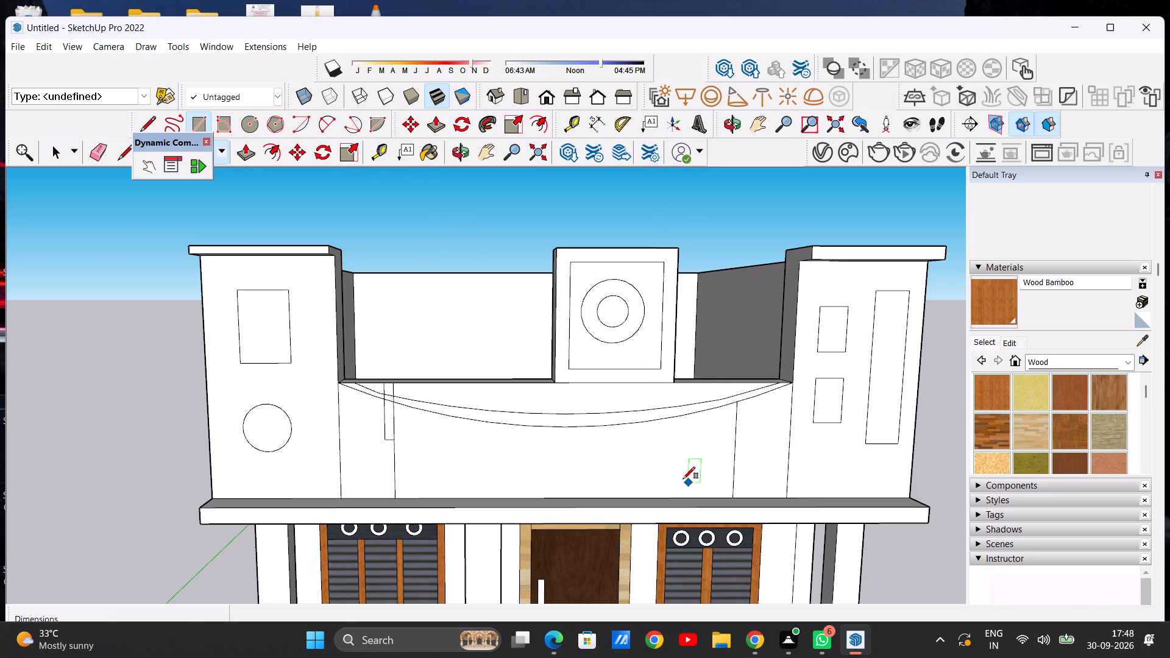
scroll(672, 464, "up", 6)
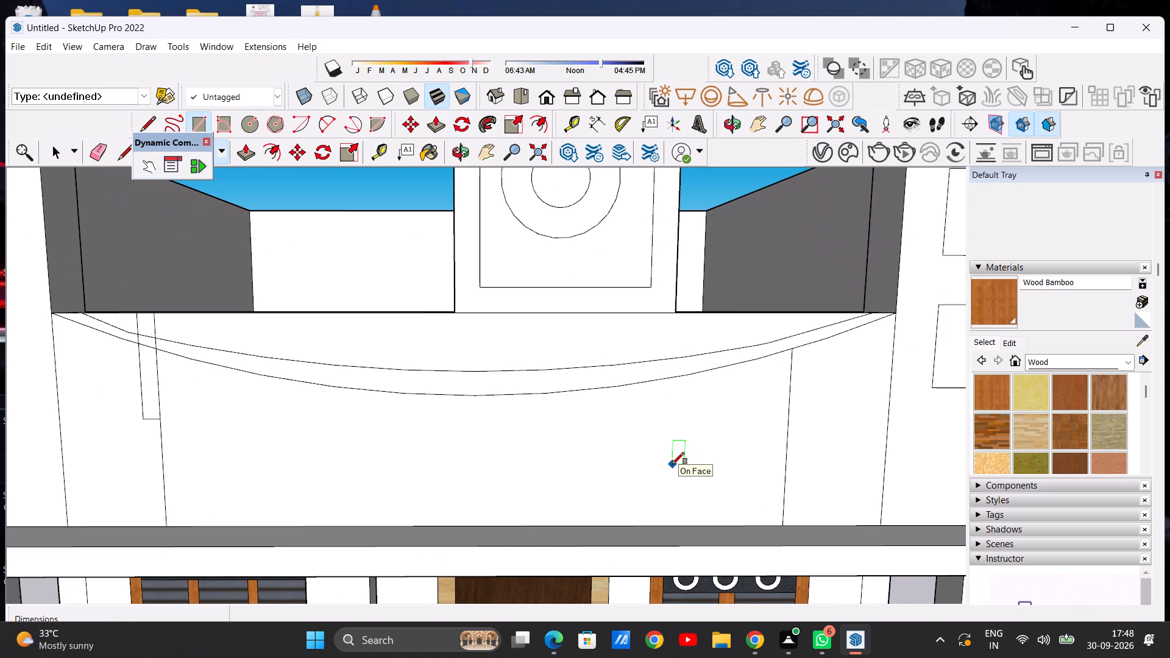
left_click(738, 409)
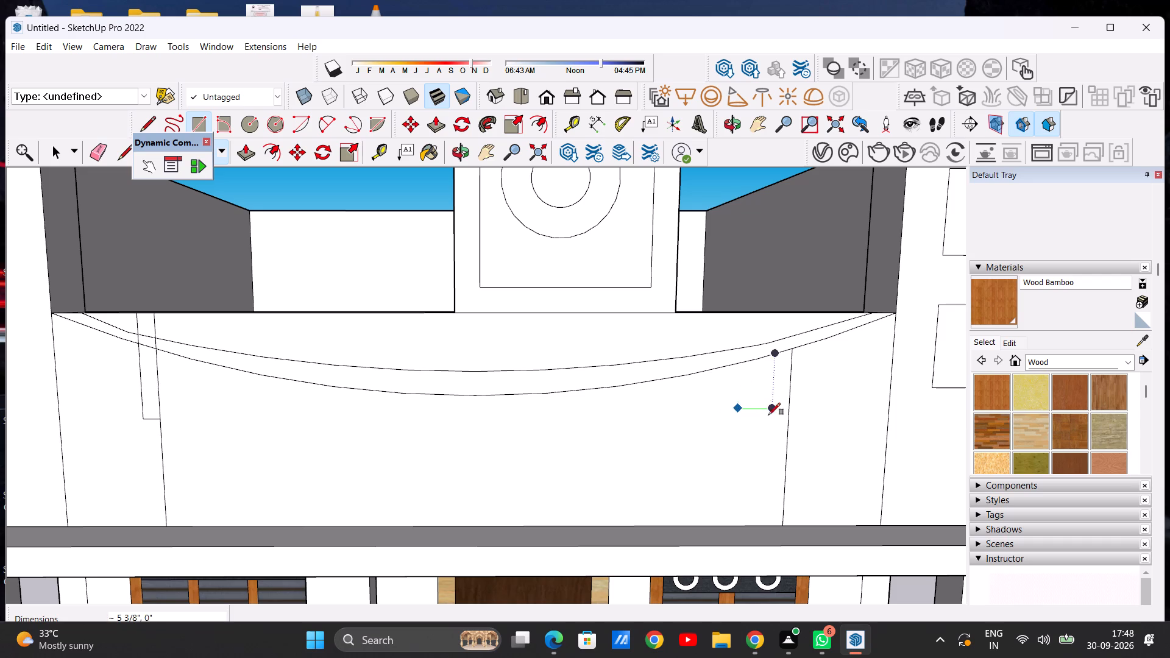
left_click(767, 446)
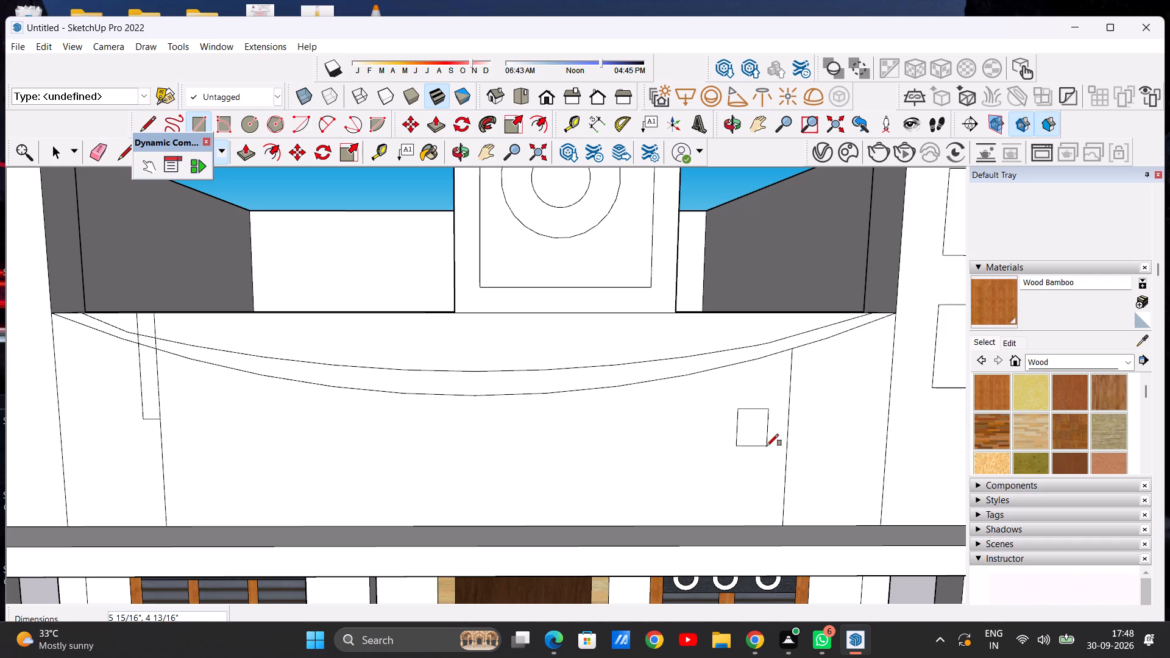
Copy the small rectangle twice toward the parapet's middle, spaced about 7 11/16" and 7 1/8", making a row of three.
key("space")
double_click(757, 425)
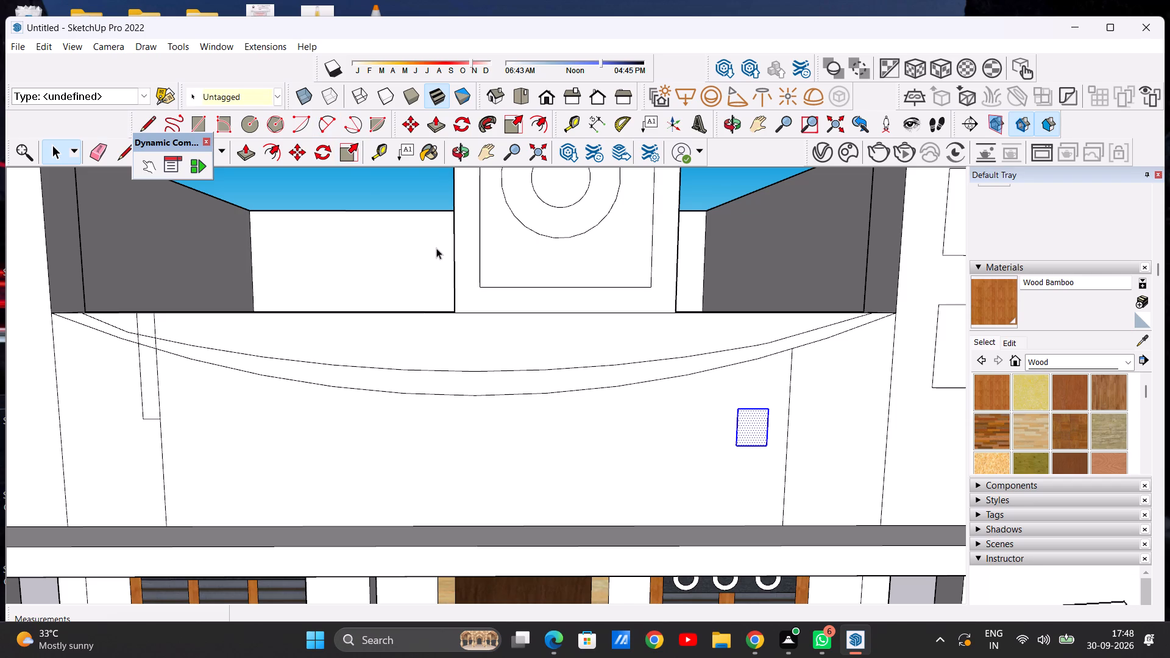
key("m")
scroll(581, 405, "down", 7)
scroll(656, 417, "up", 10)
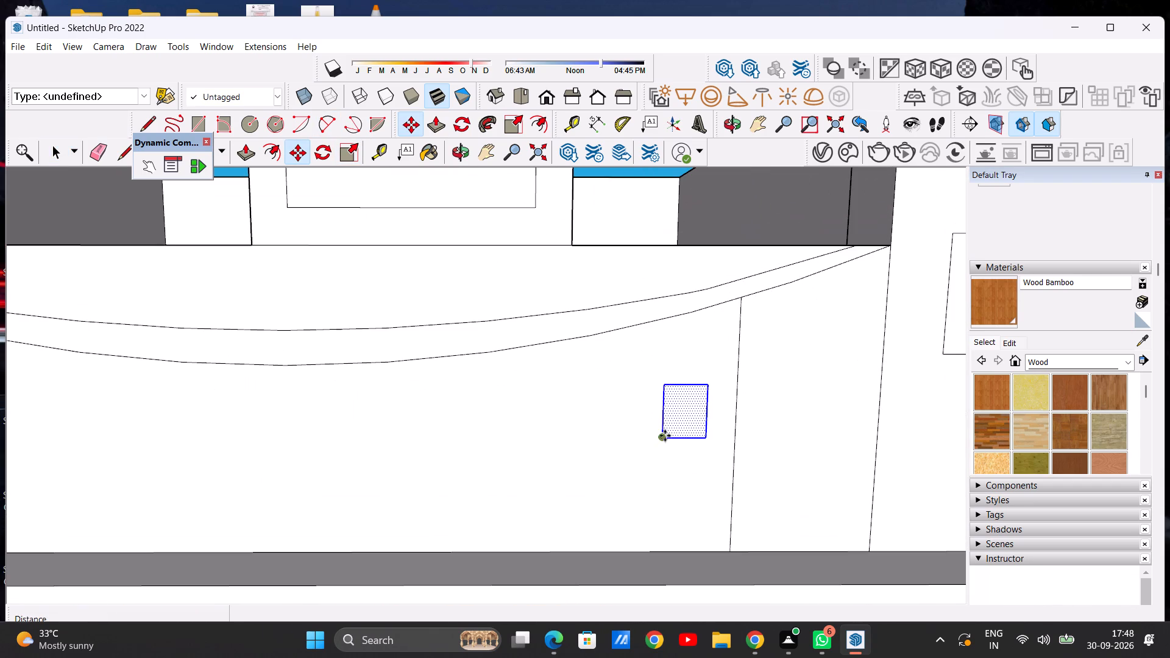
left_click(665, 440)
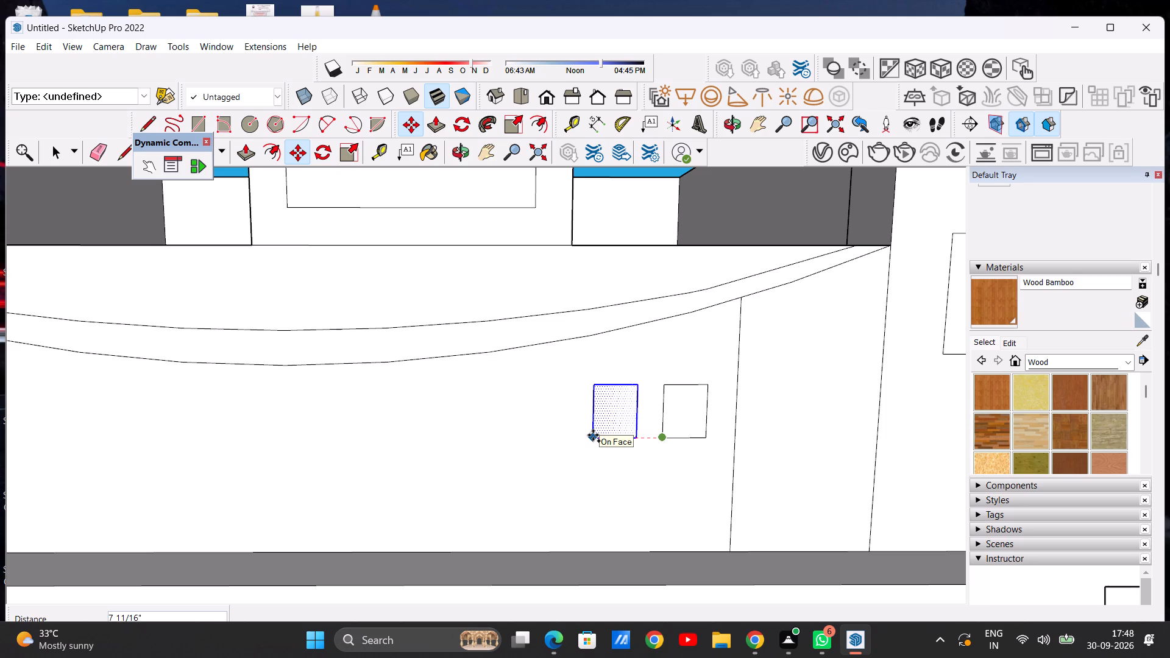
left_click(593, 435)
left_click(593, 435)
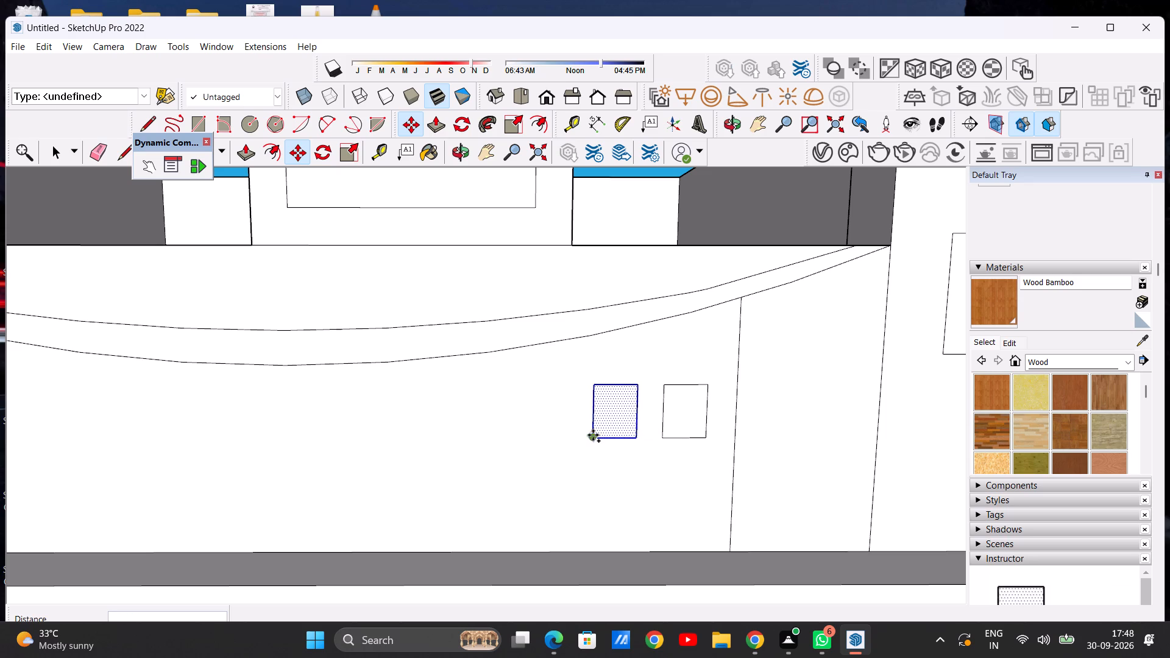
left_click(528, 440)
key("space")
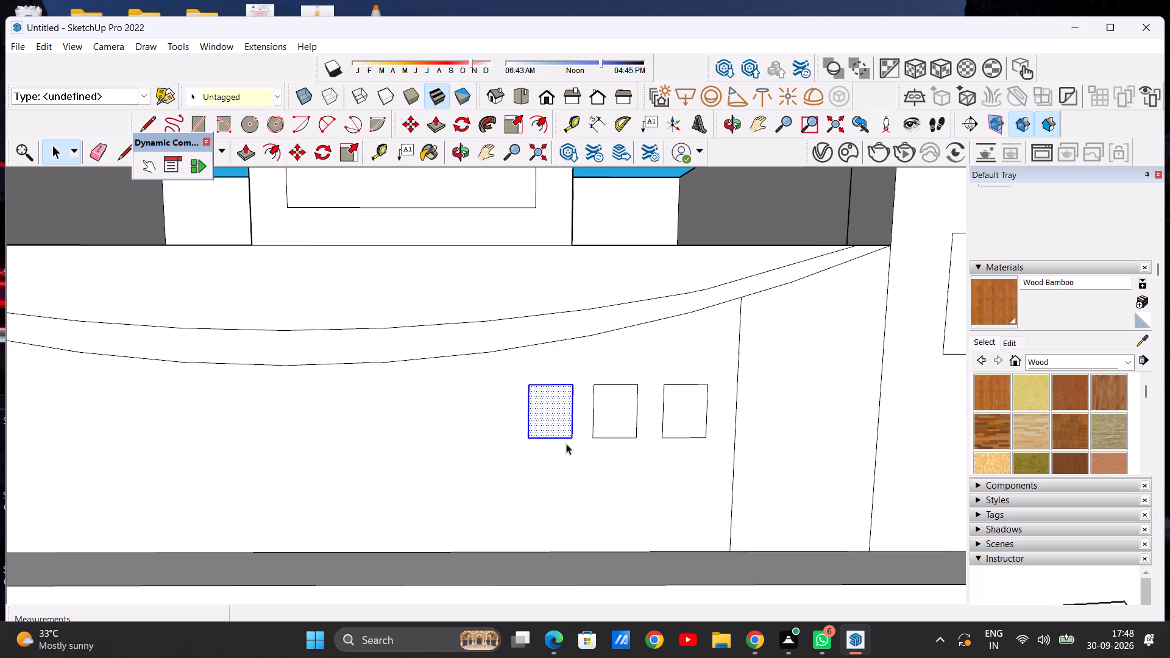
scroll(567, 439, "down", 14)
left_click(823, 430)
Examine the house front, checking the parapet decorations against the ledge, windows and door.
scroll(580, 406, "up", 2)
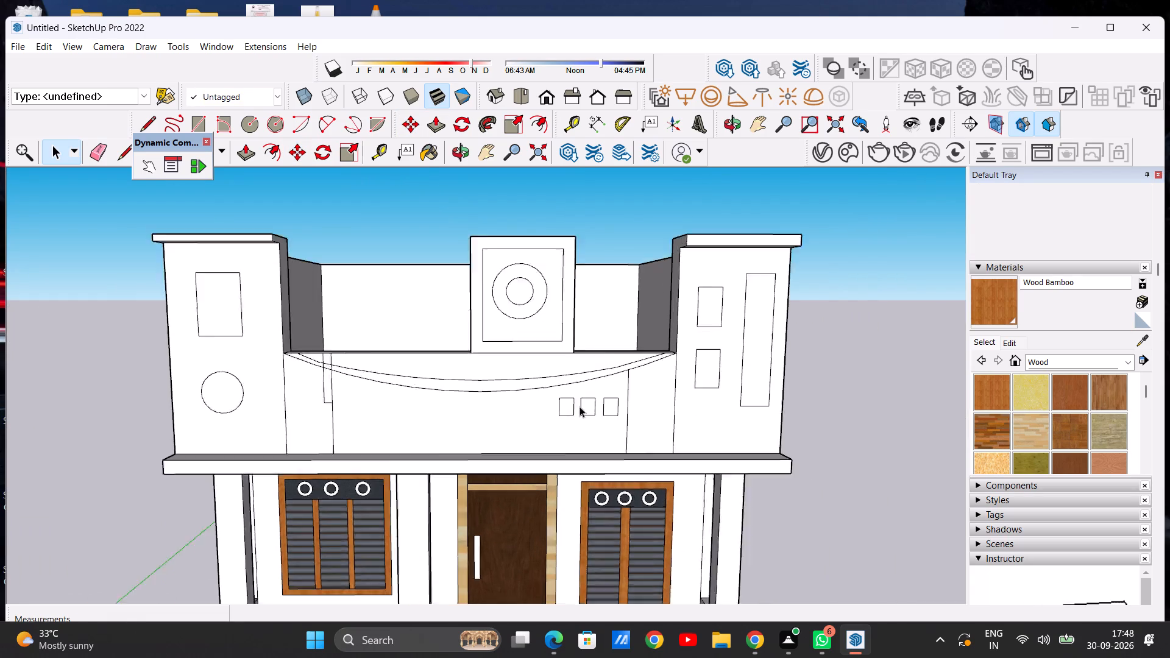
scroll(580, 406, "up", 3)
scroll(595, 406, "down", 11)
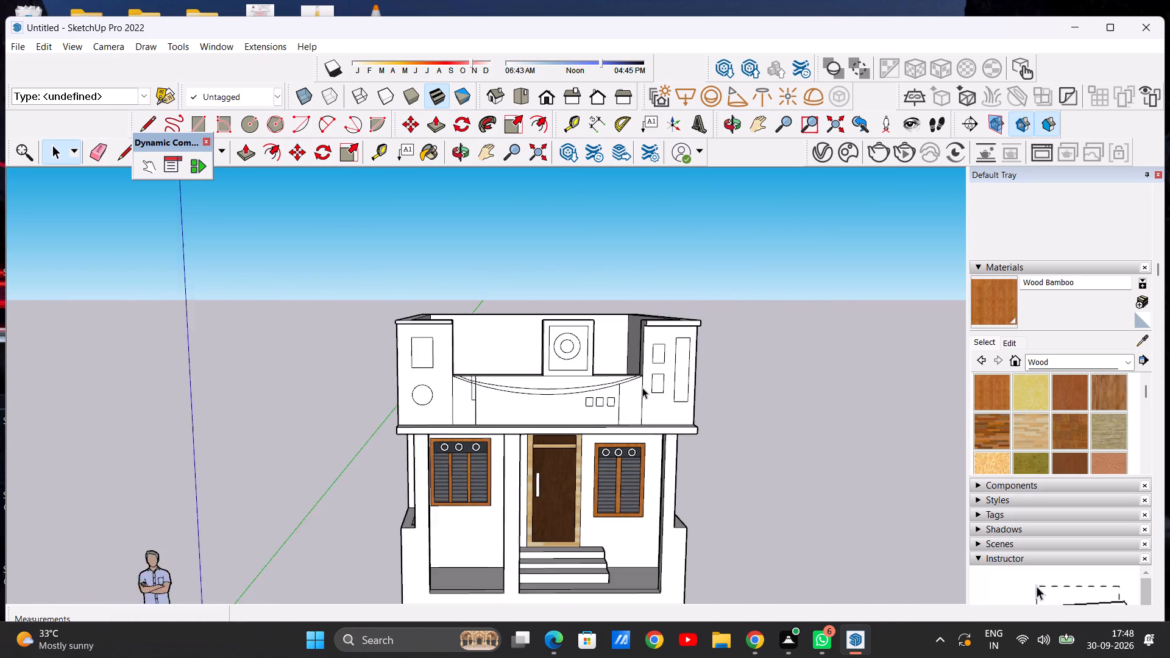
scroll(642, 387, "down", 1)
scroll(505, 429, "up", 5)
scroll(553, 421, "up", 2)
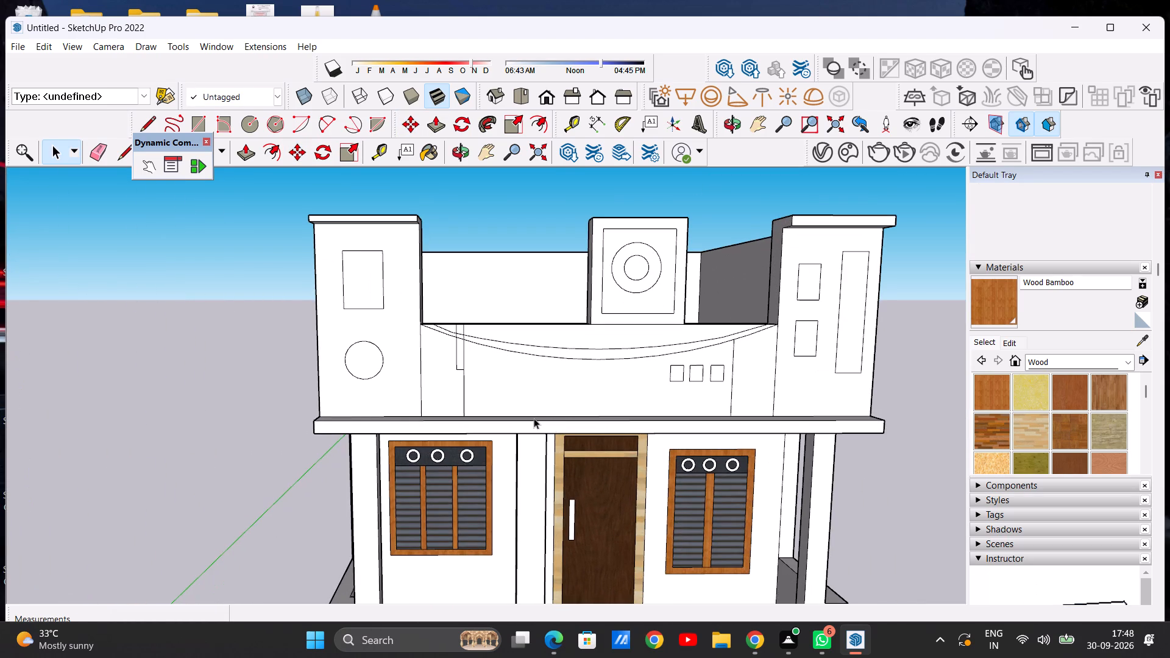
scroll(534, 418, "down", 2)
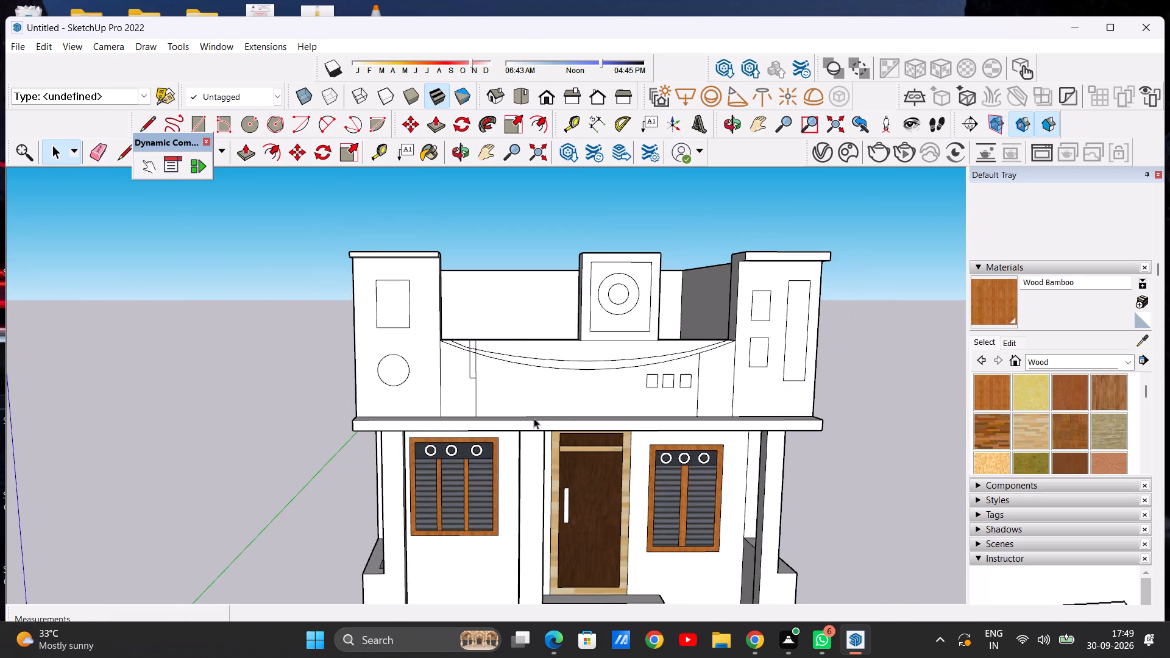
scroll(536, 418, "down", 1)
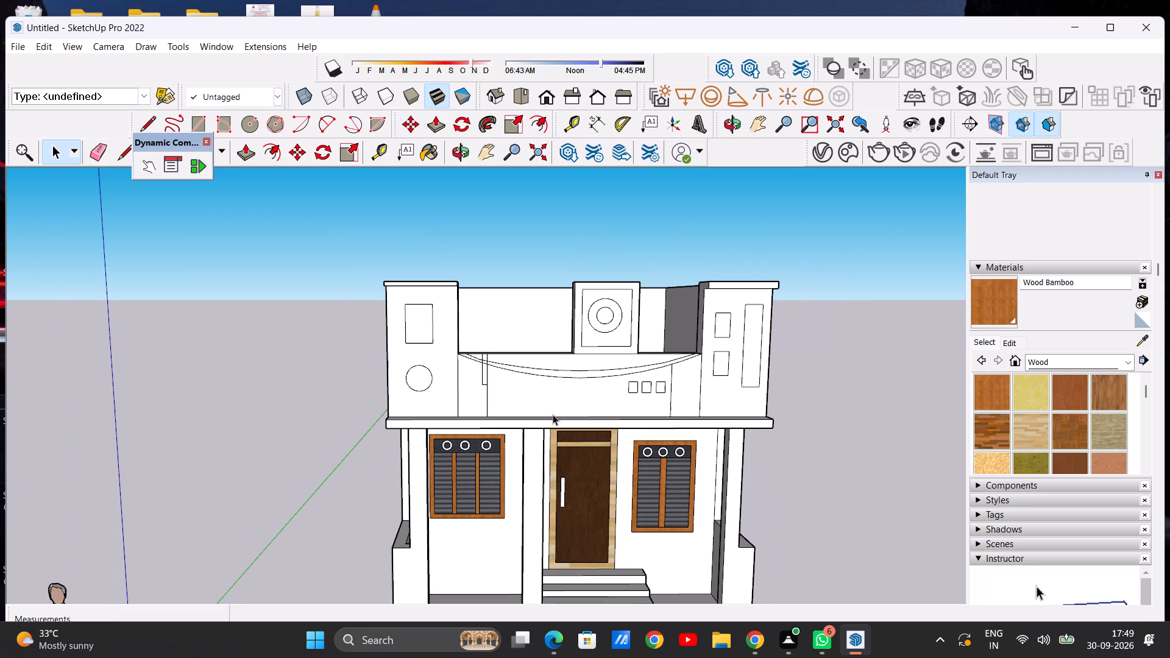
scroll(553, 414, "down", 1)
scroll(420, 425, "up", 4)
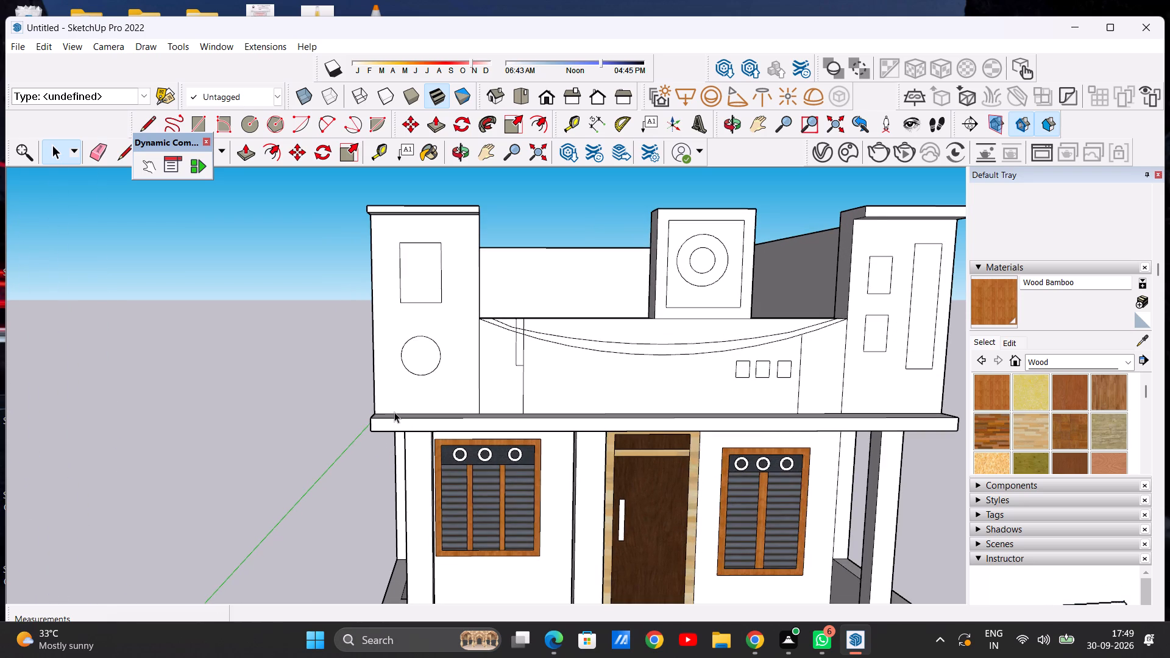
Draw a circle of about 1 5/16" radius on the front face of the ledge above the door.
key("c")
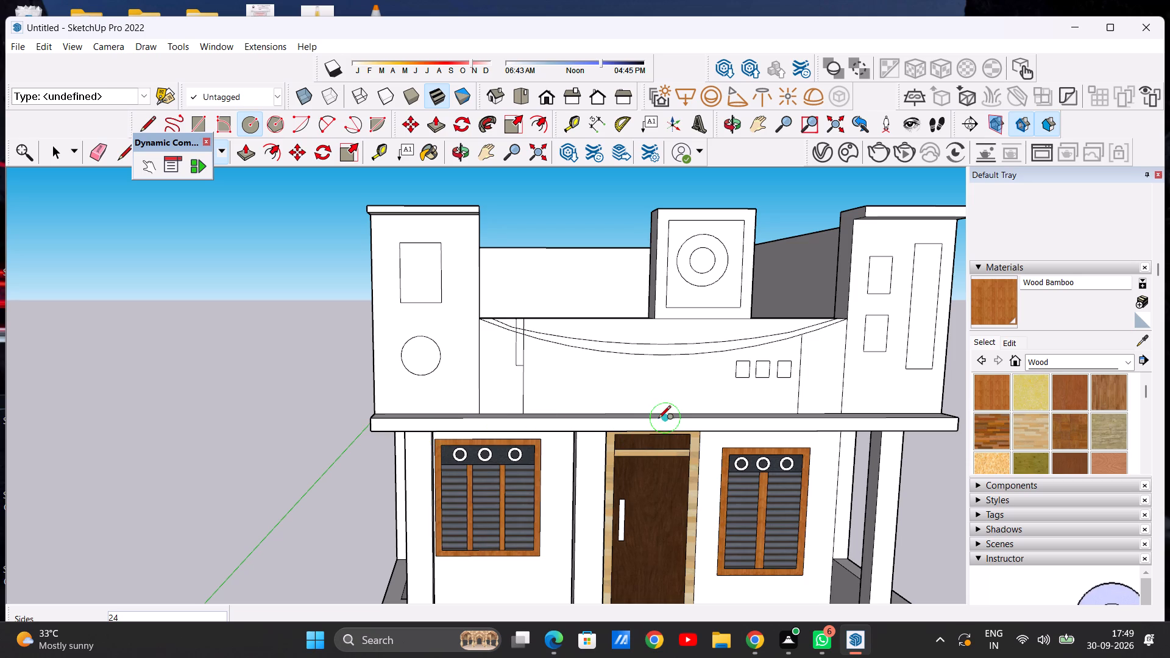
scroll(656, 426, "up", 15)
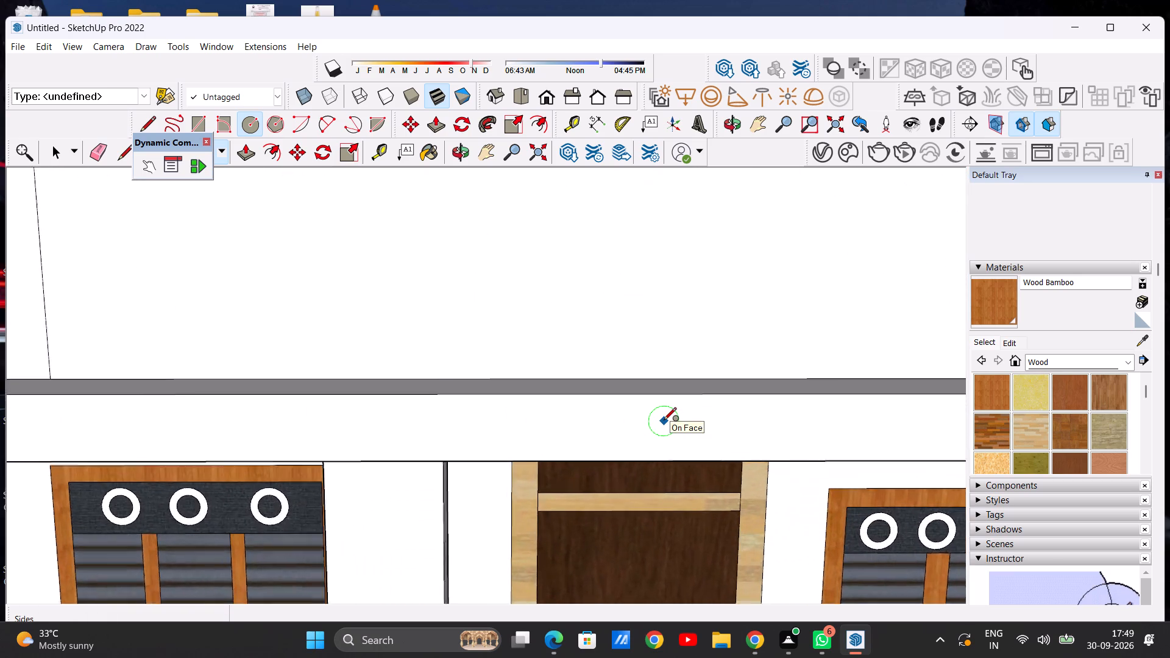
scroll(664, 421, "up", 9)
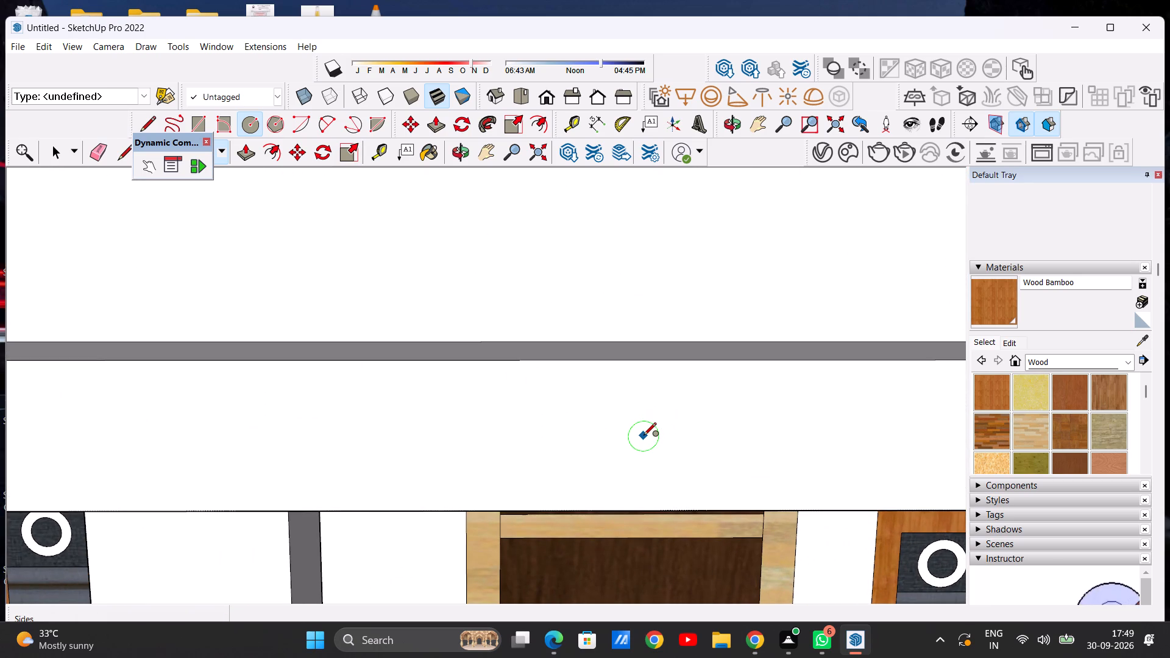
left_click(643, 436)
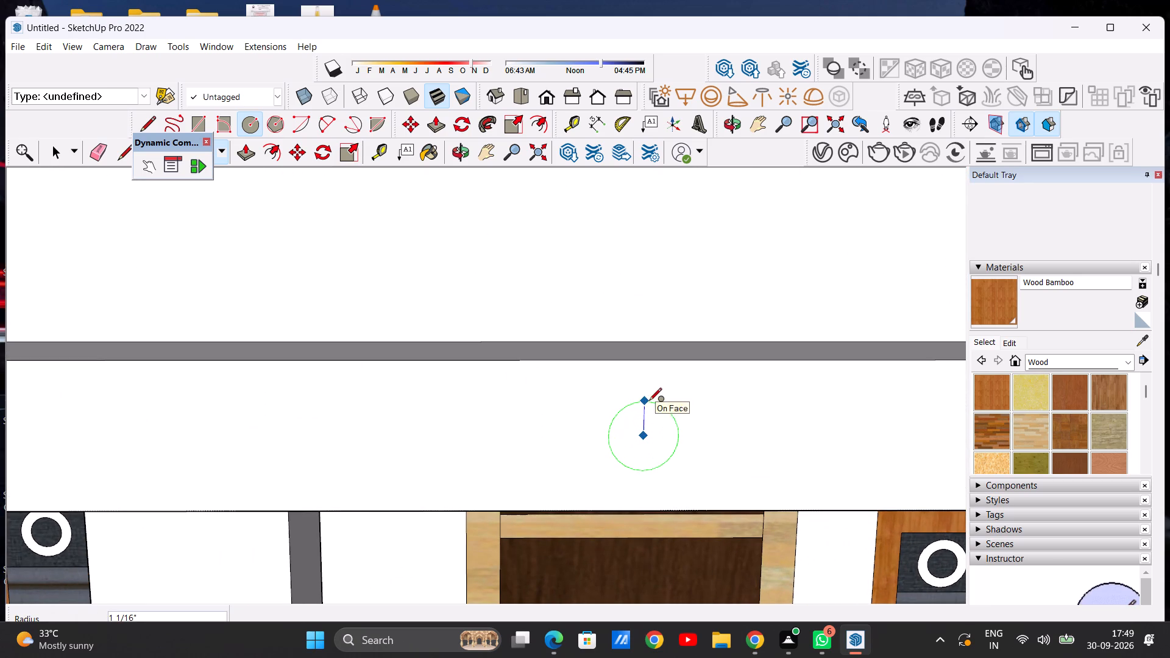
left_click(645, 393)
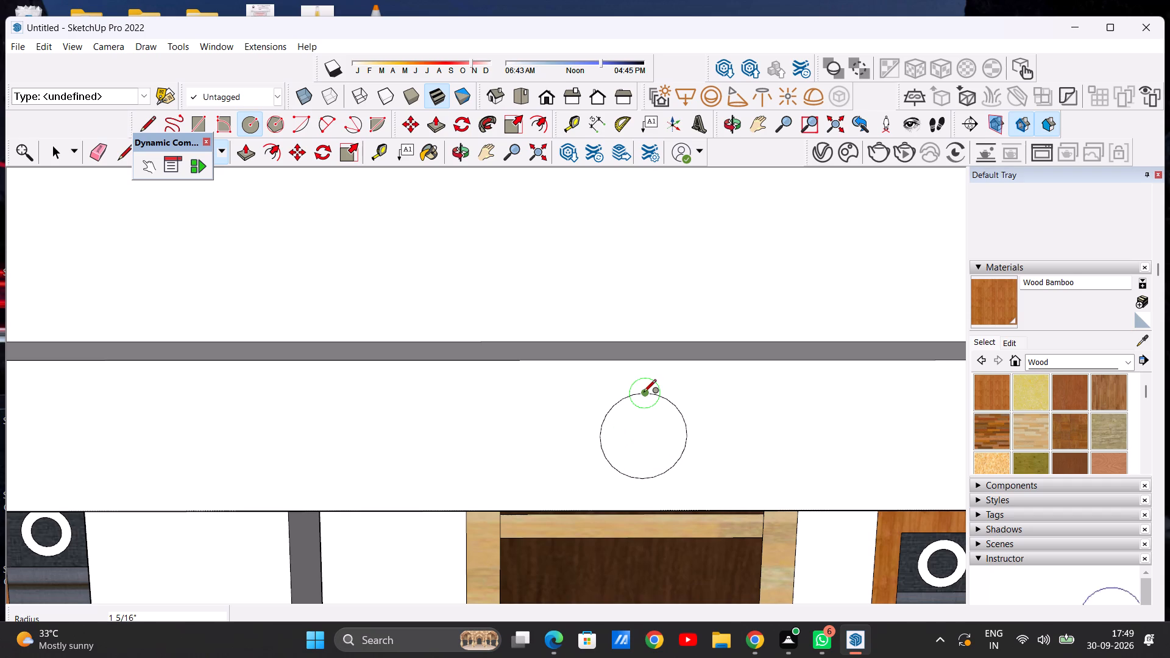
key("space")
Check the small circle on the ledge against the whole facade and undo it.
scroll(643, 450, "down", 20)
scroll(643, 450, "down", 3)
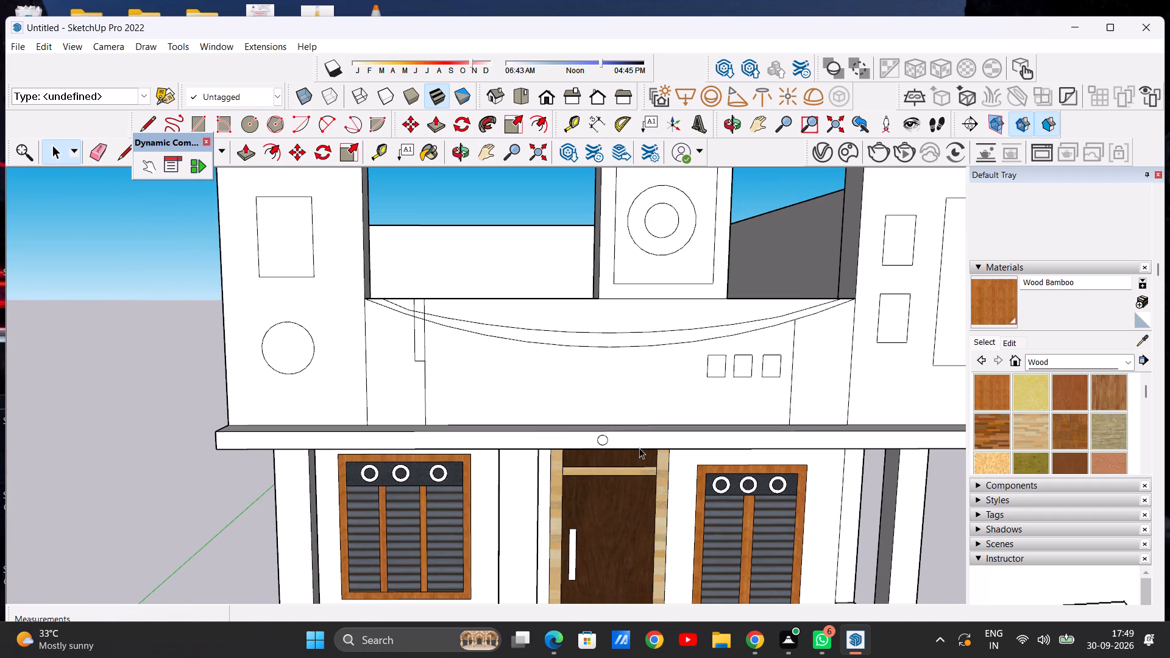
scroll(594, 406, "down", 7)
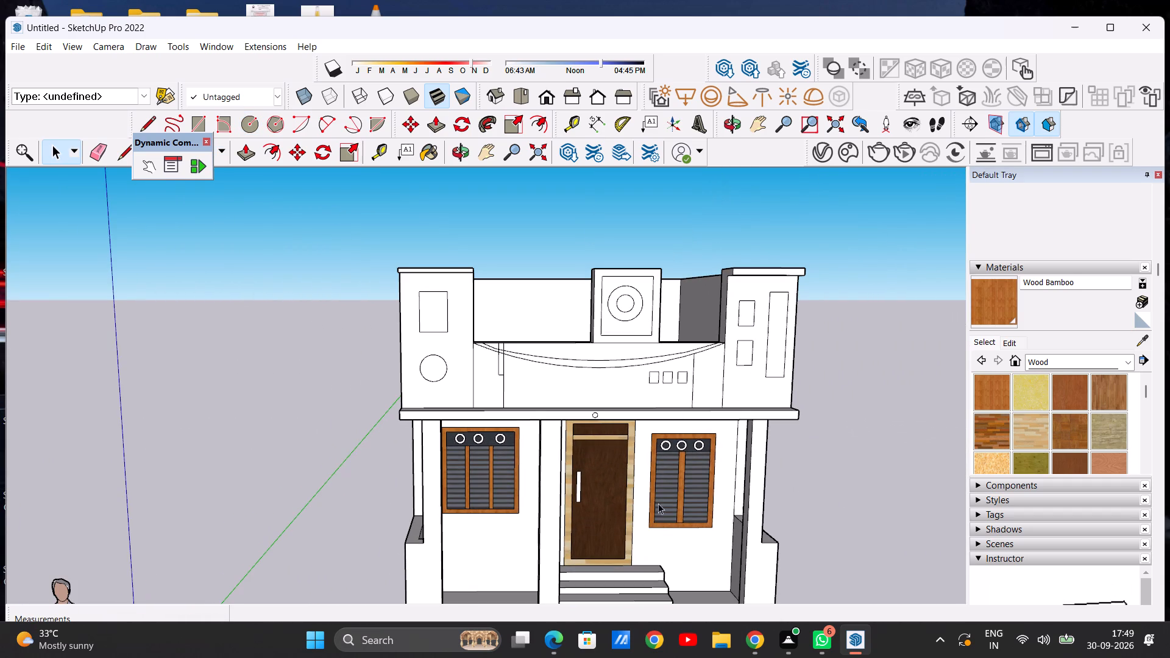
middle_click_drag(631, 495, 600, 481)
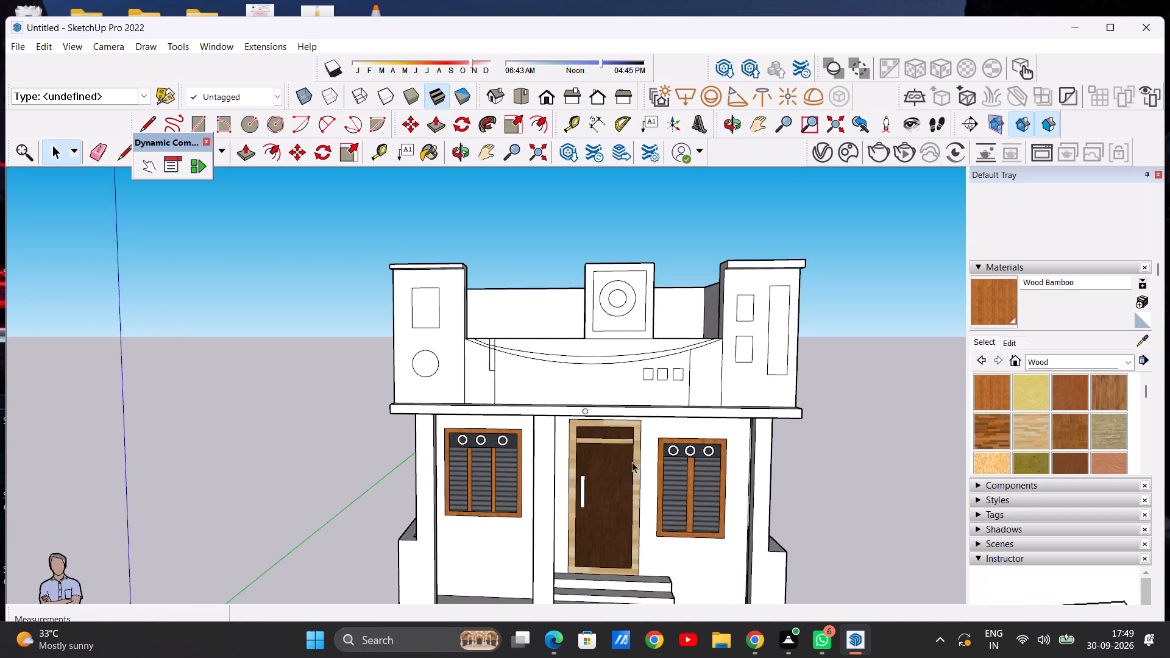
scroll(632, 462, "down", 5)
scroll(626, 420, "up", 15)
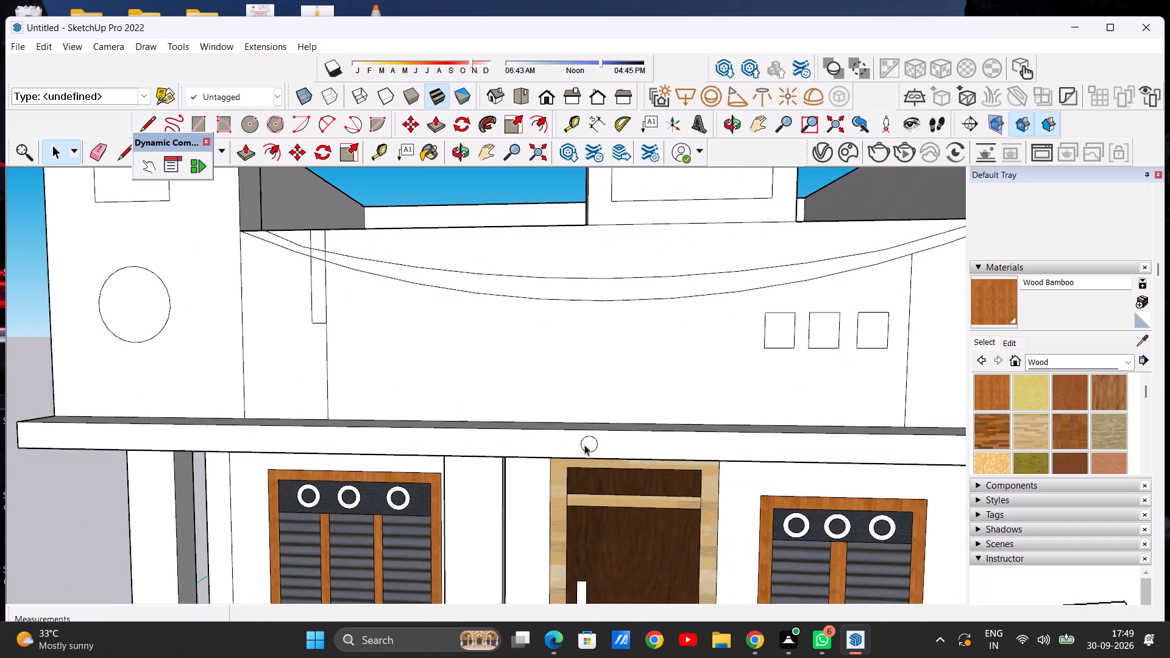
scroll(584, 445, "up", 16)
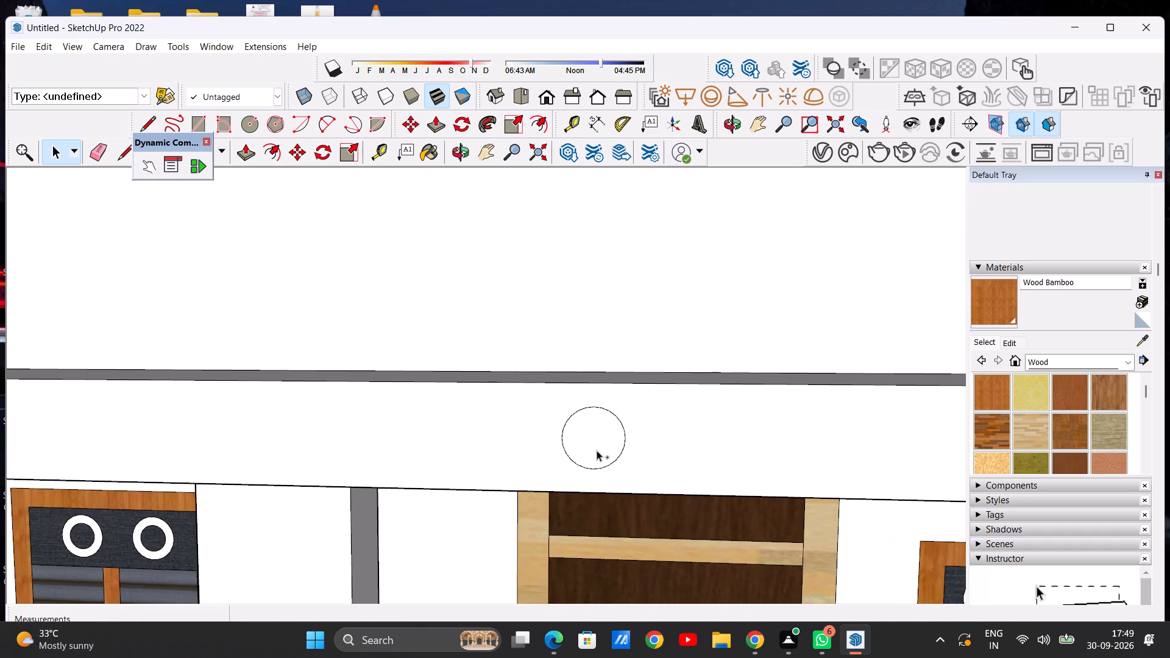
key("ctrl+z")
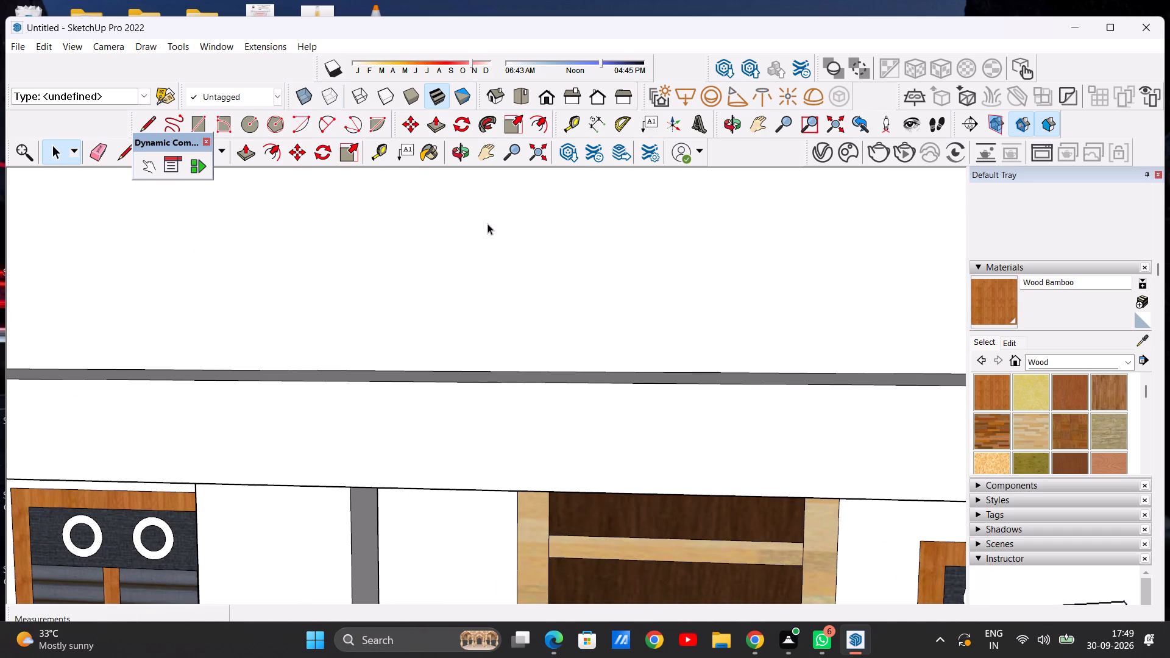
Draw a circle of about 1 13/16" radius on the ledge's front face above the door.
key("c")
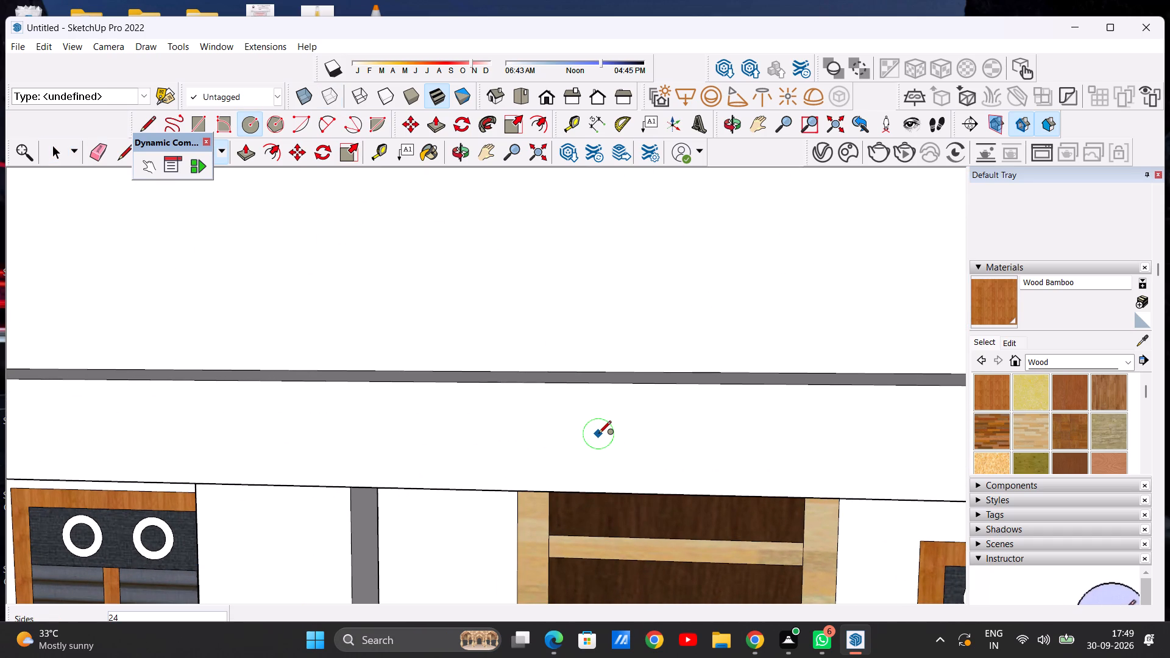
left_click(598, 434)
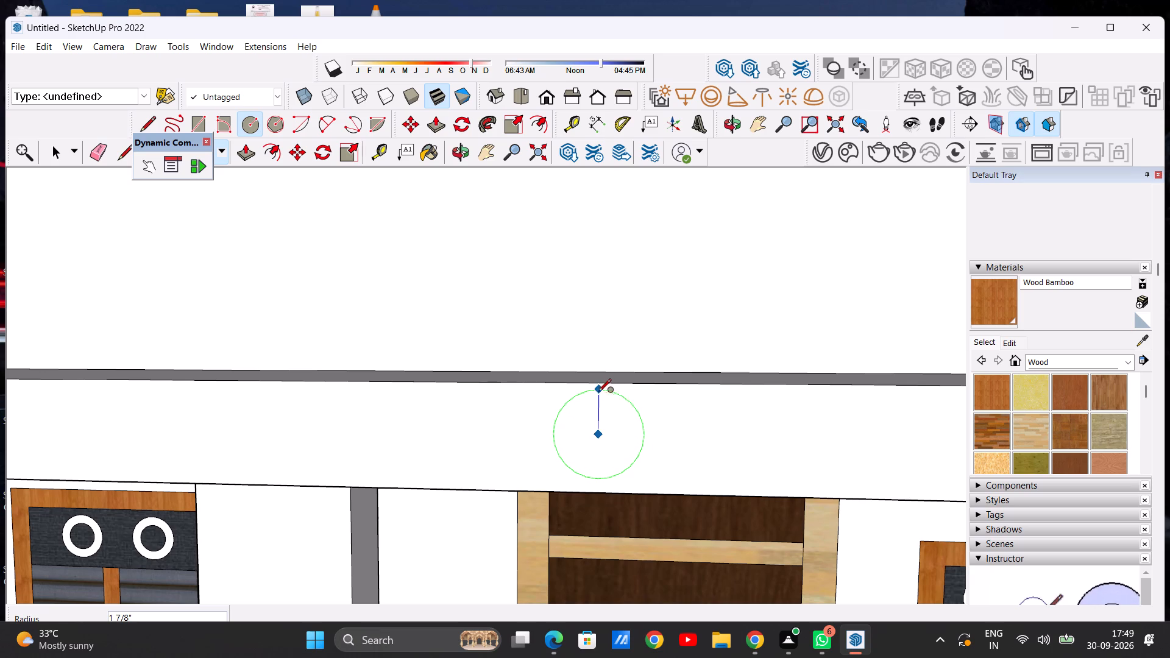
left_click(598, 392)
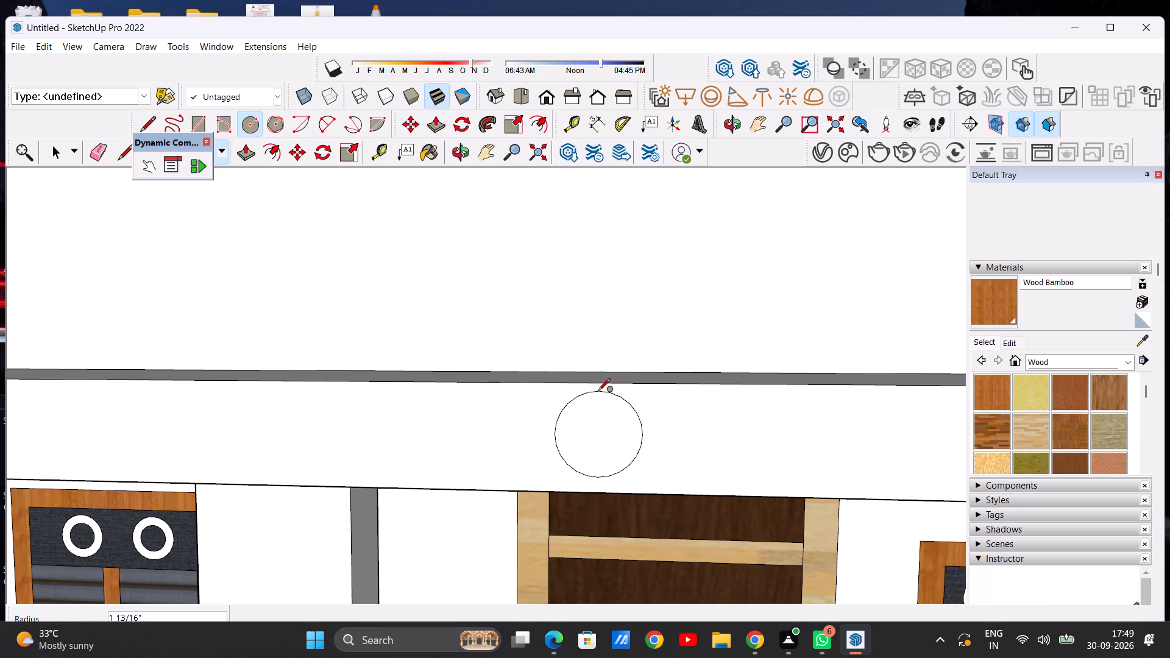
key("space")
scroll(603, 441, "down", 20)
scroll(603, 441, "down", 15)
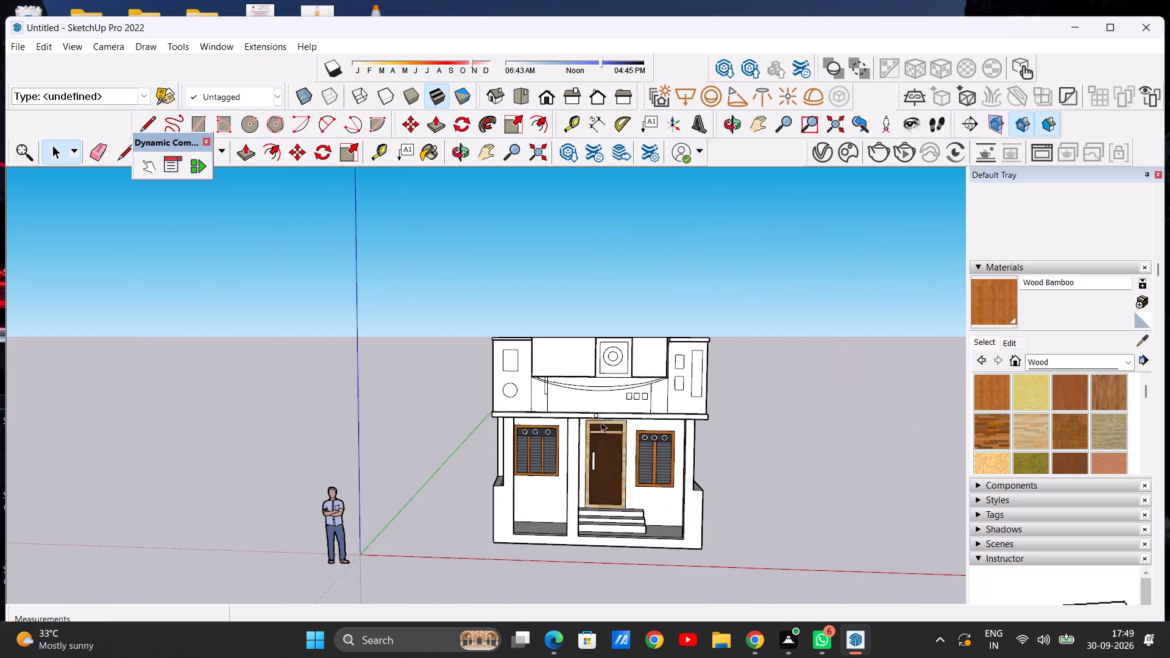
Copy the ledge circle above the door three times toward the right along the front face, spaced about 4 1/2" apart.
scroll(612, 415, "up", 8)
scroll(581, 419, "up", 13)
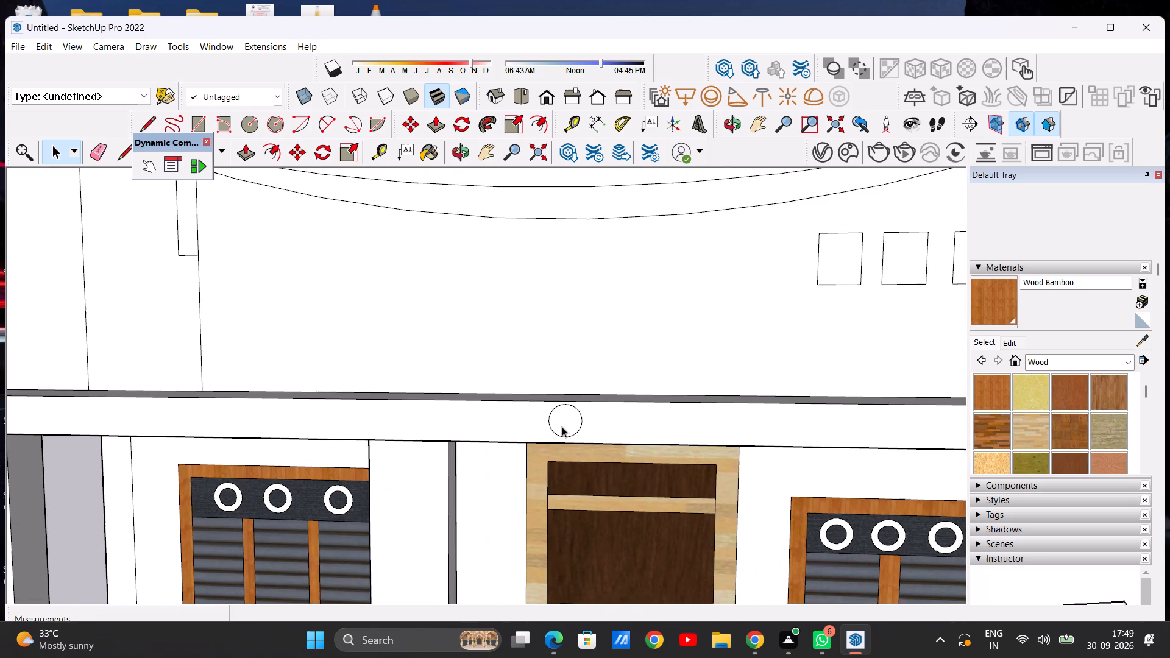
double_click(562, 426)
scroll(586, 416, "up", 5)
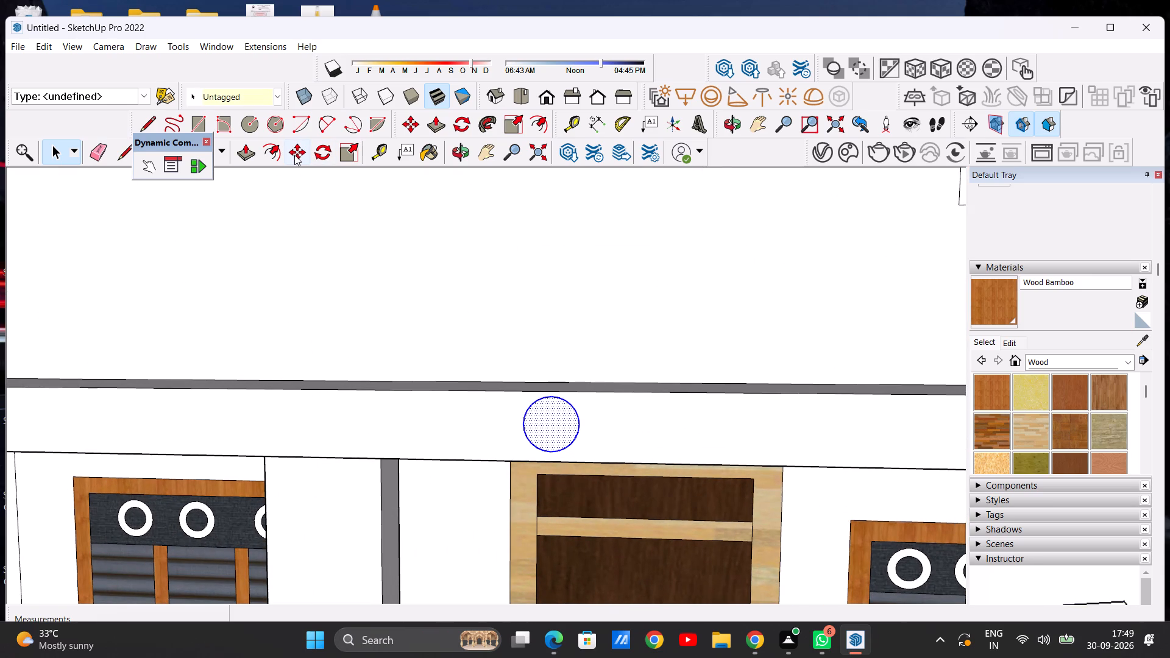
left_click(294, 155)
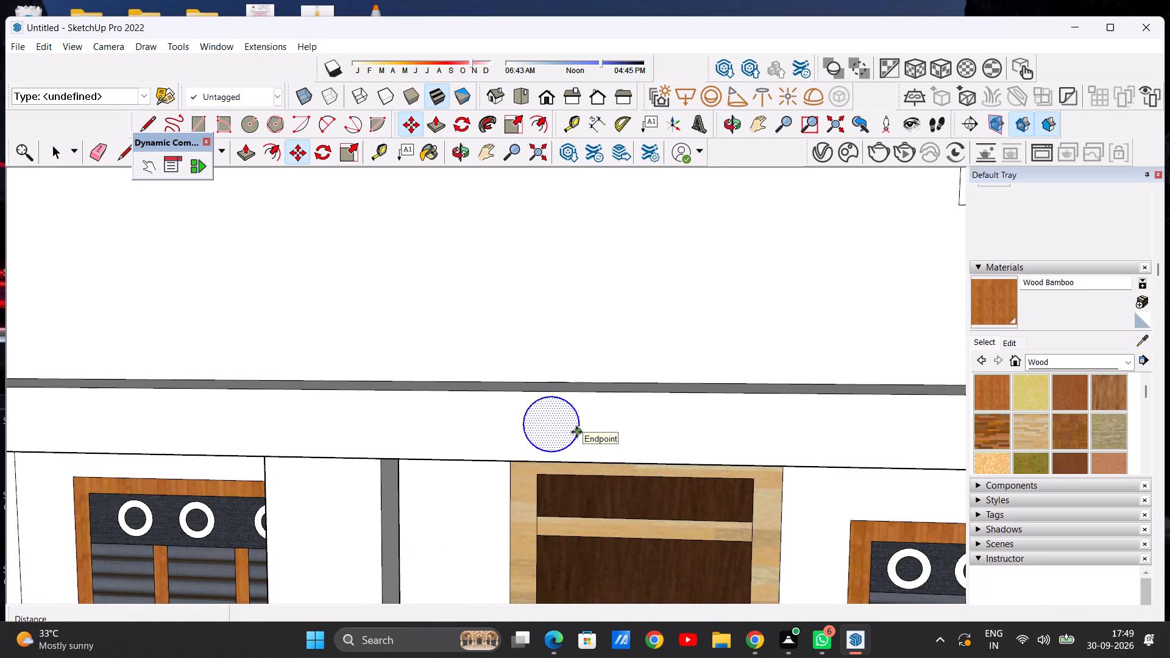
left_click(576, 432)
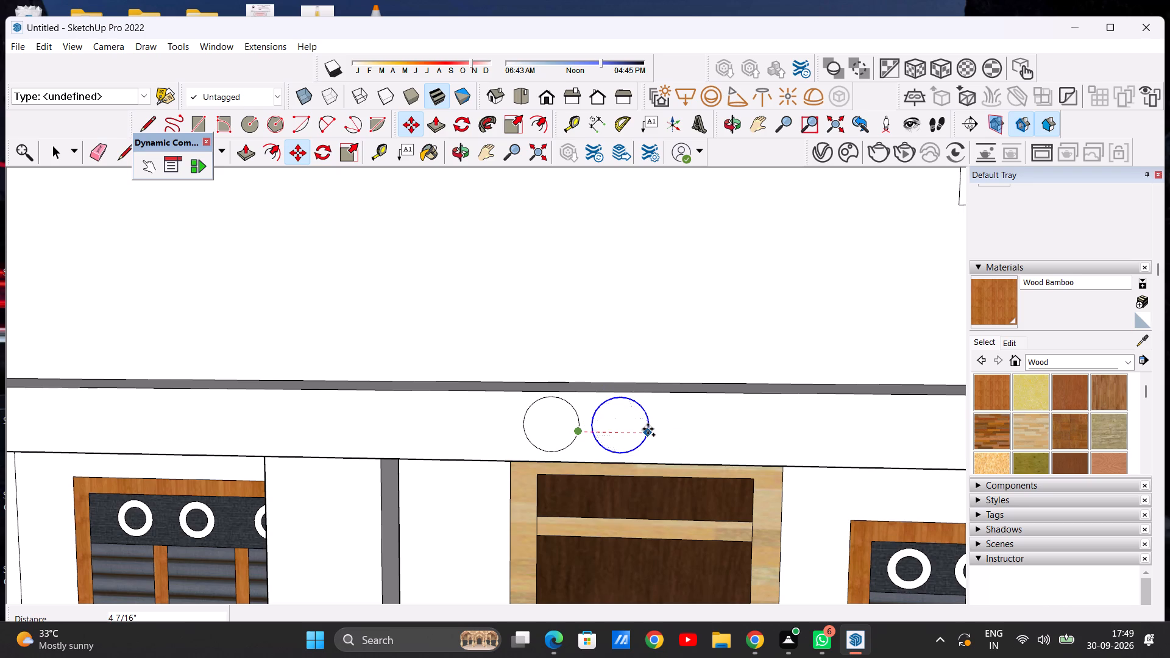
left_click(647, 425)
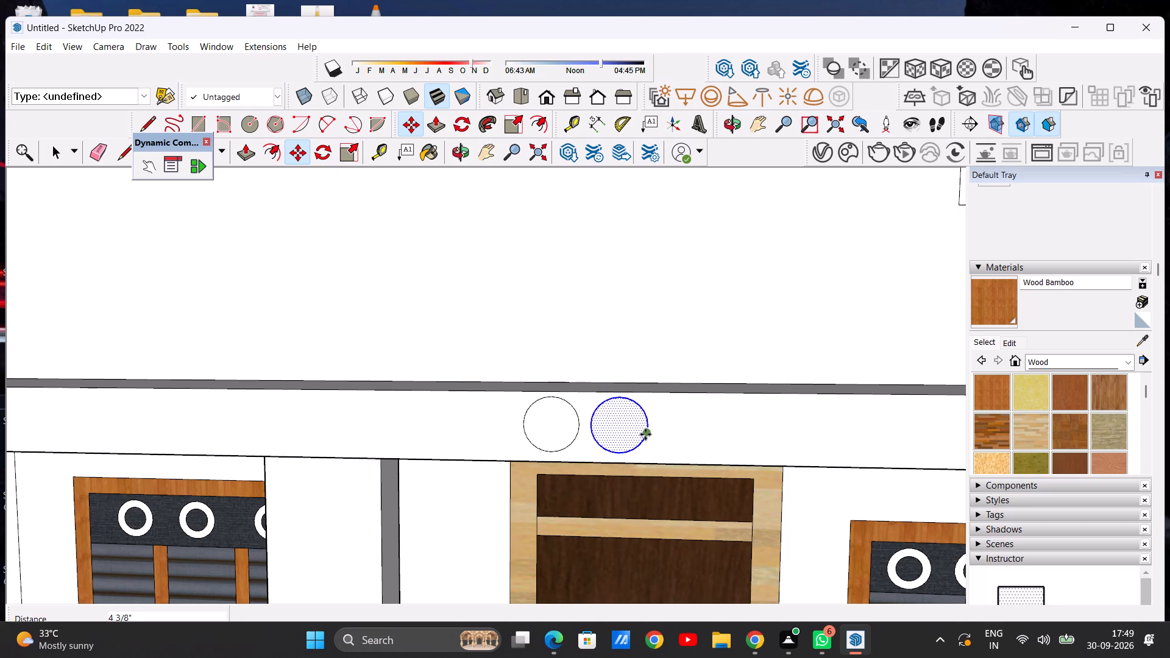
left_click(645, 434)
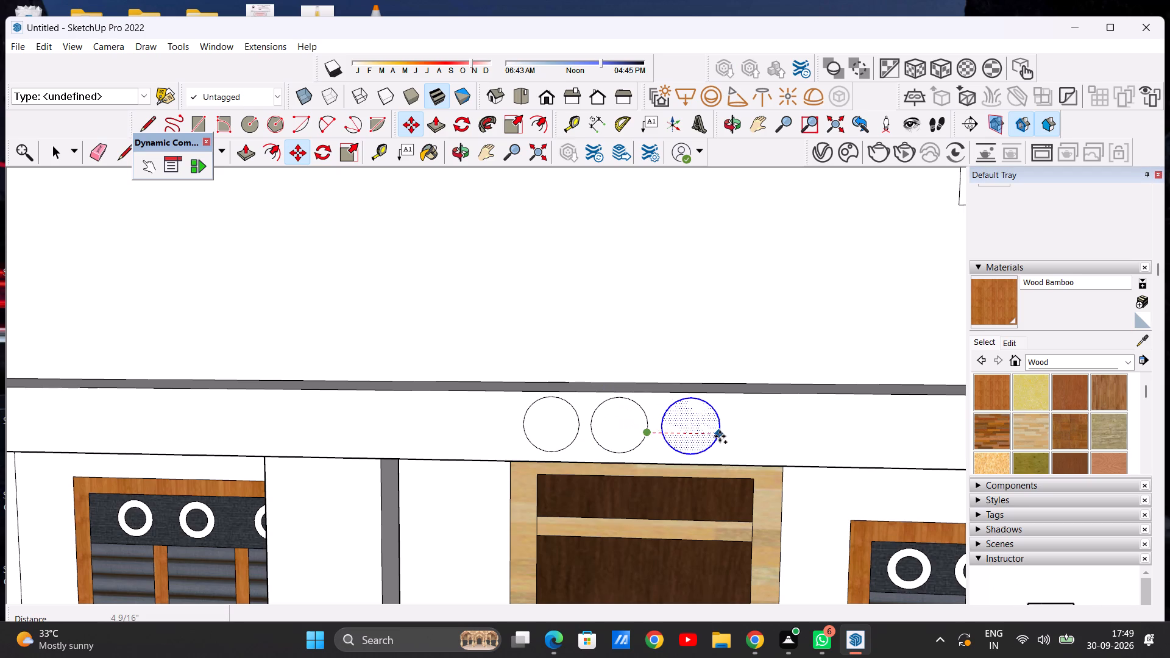
left_click(720, 436)
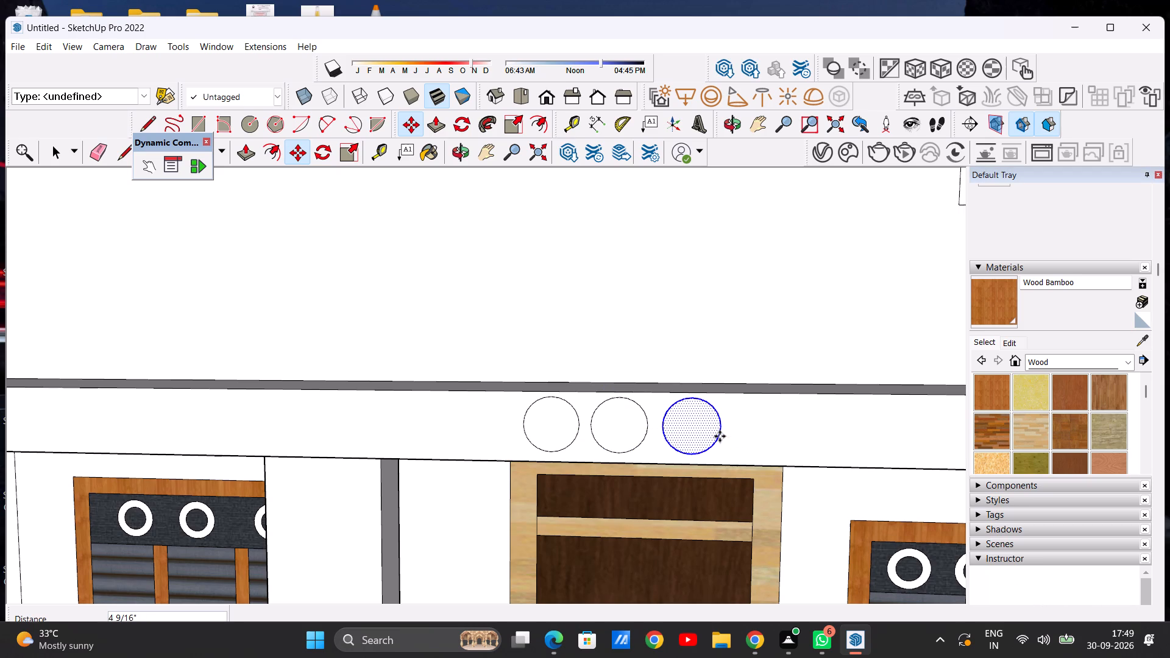
left_click(720, 436)
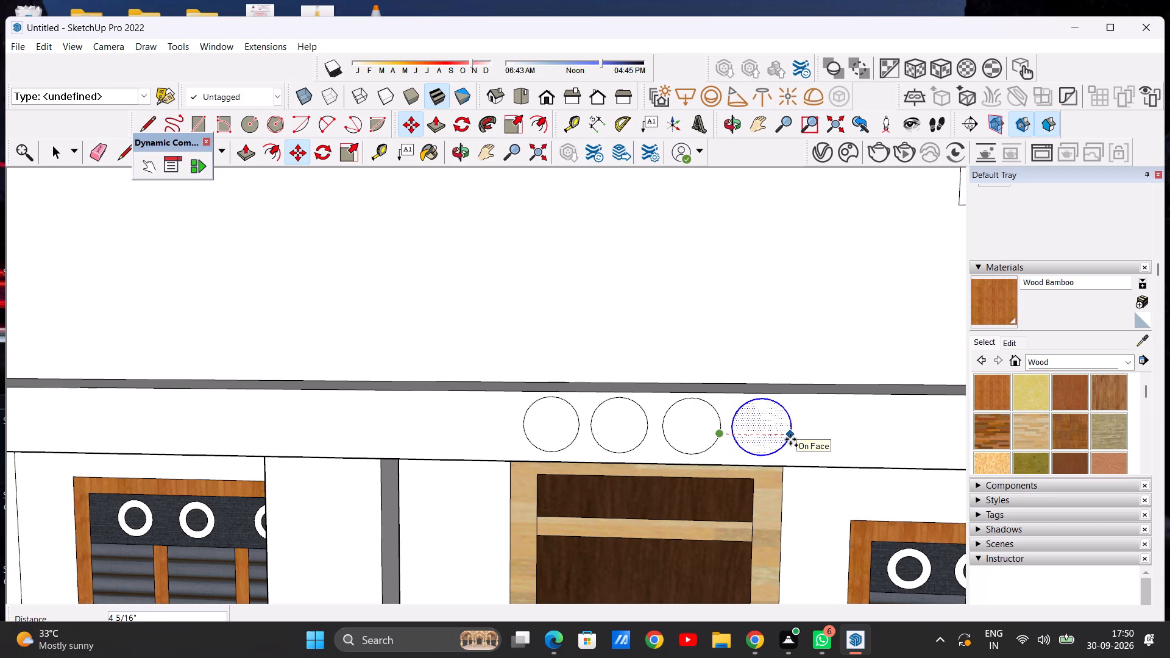
left_click(790, 439)
Copy the last circle once more toward the right to make a row of five circles above the door.
scroll(734, 431, "down", 15)
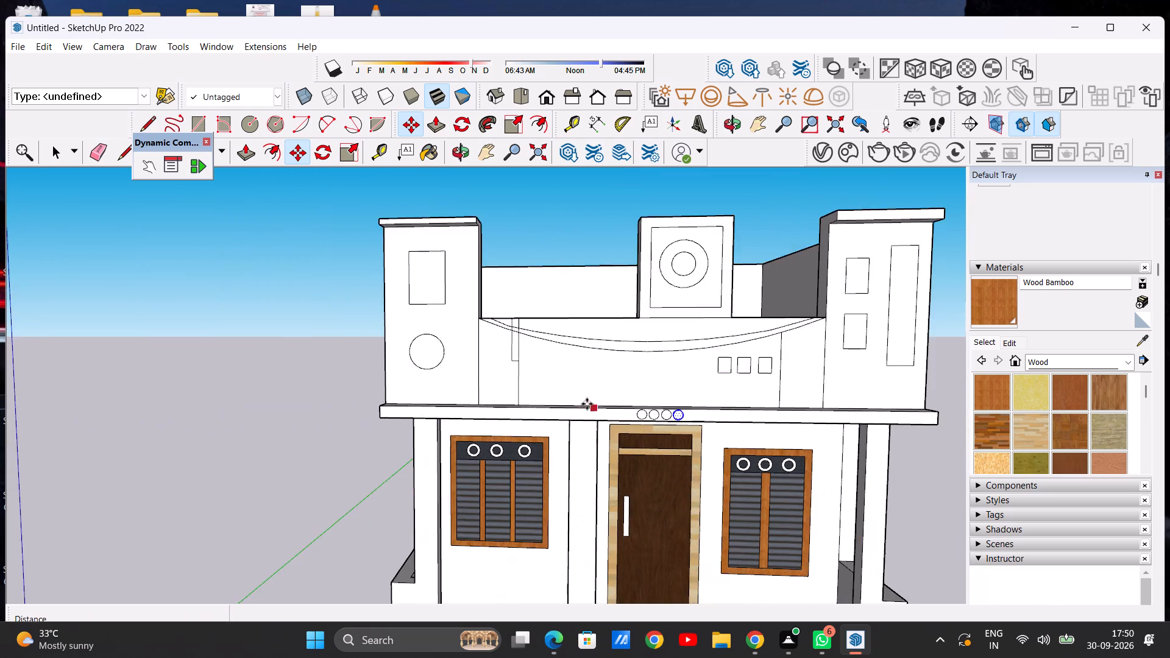
scroll(587, 404, "down", 5)
scroll(681, 420, "up", 16)
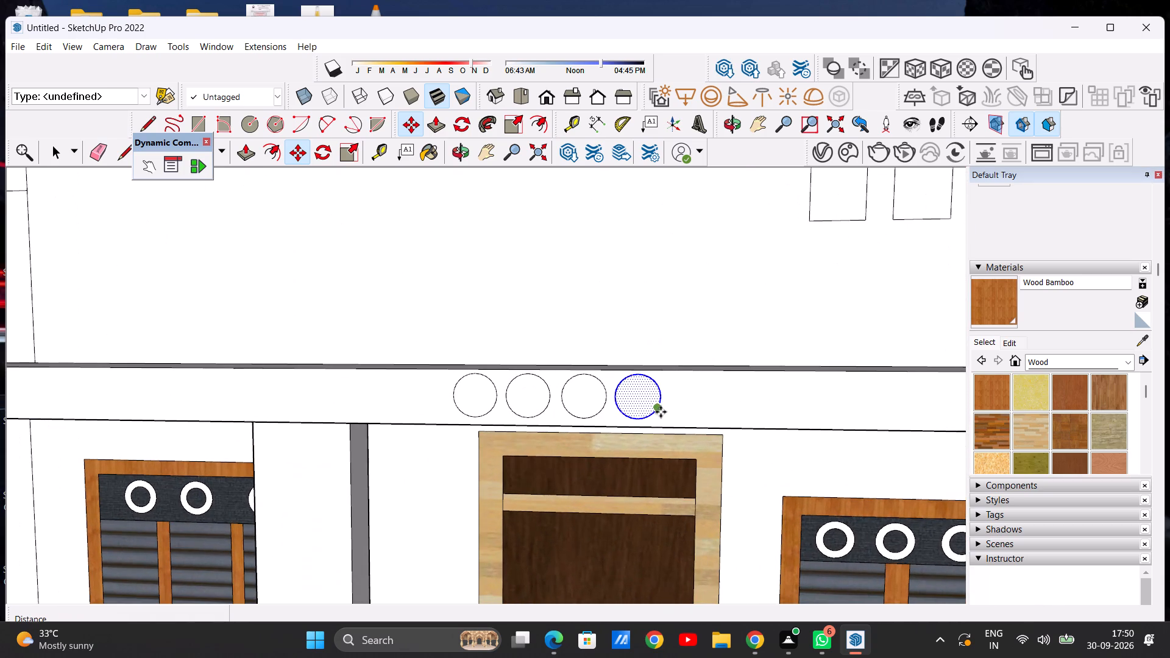
left_click(661, 412)
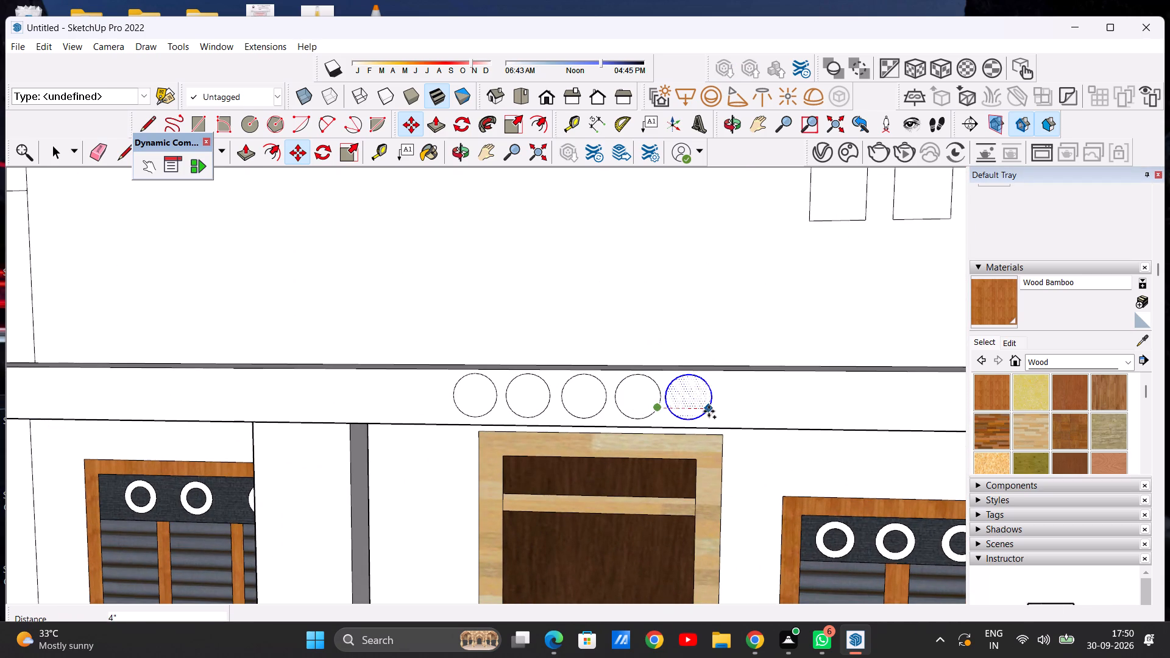
left_click(715, 409)
key("space")
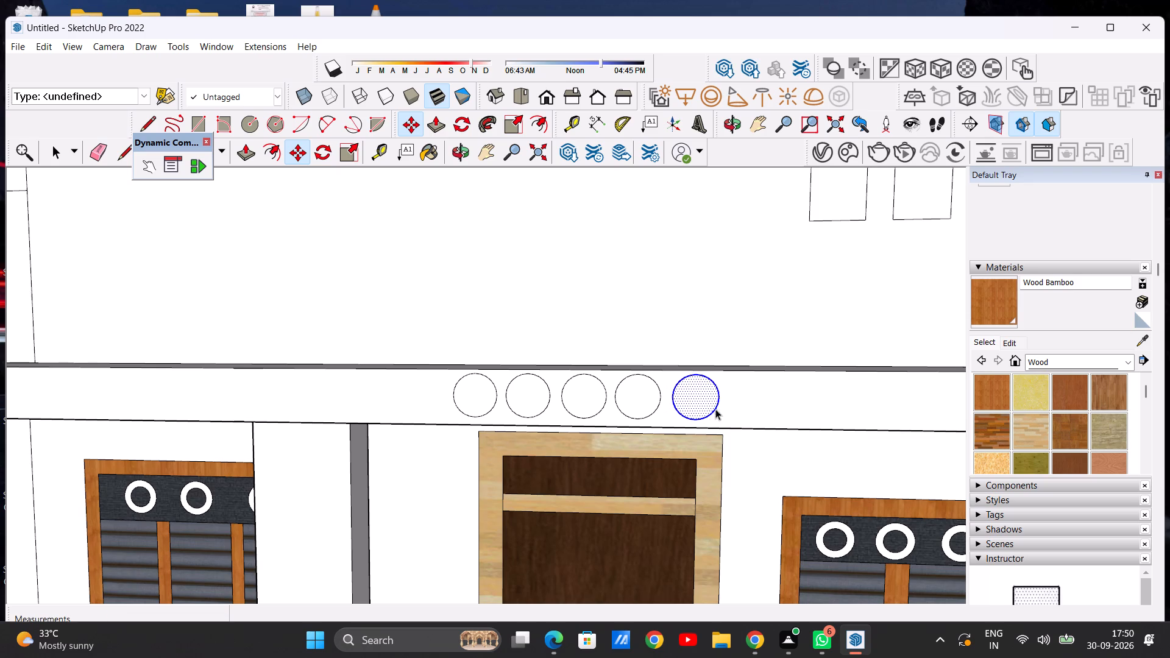
scroll(607, 386, "down", 20)
left_click(894, 445)
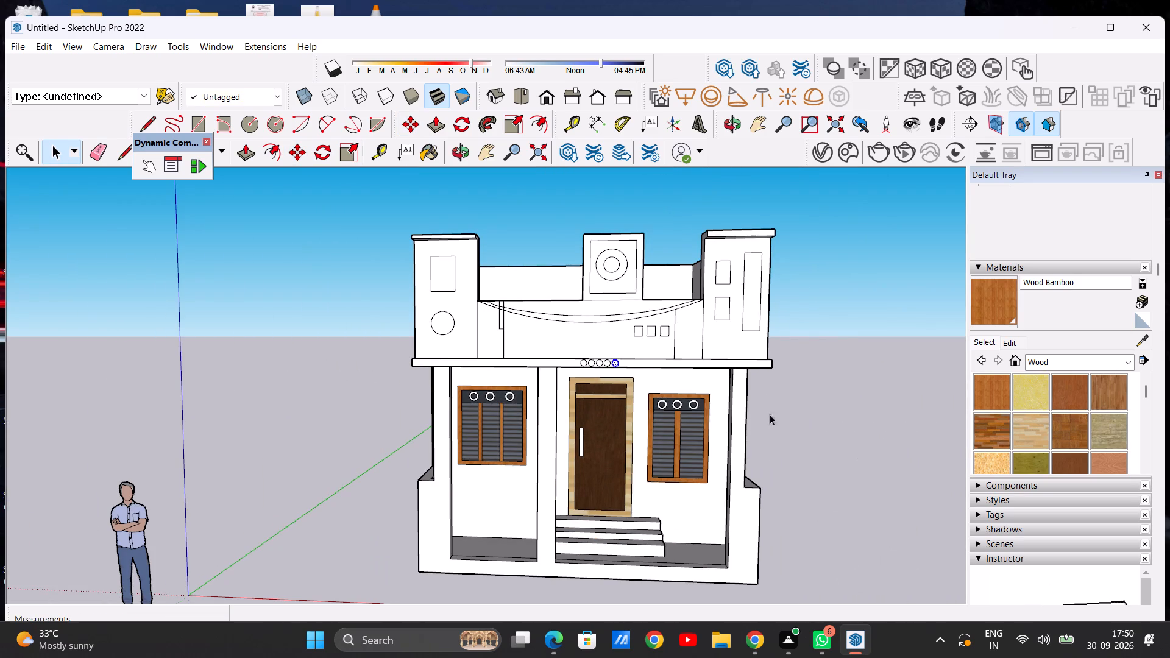
Copy the first circle of the row above the door about 7' 9" to the left end of the ledge's front face.
scroll(562, 350, "up", 6)
scroll(507, 333, "down", 5)
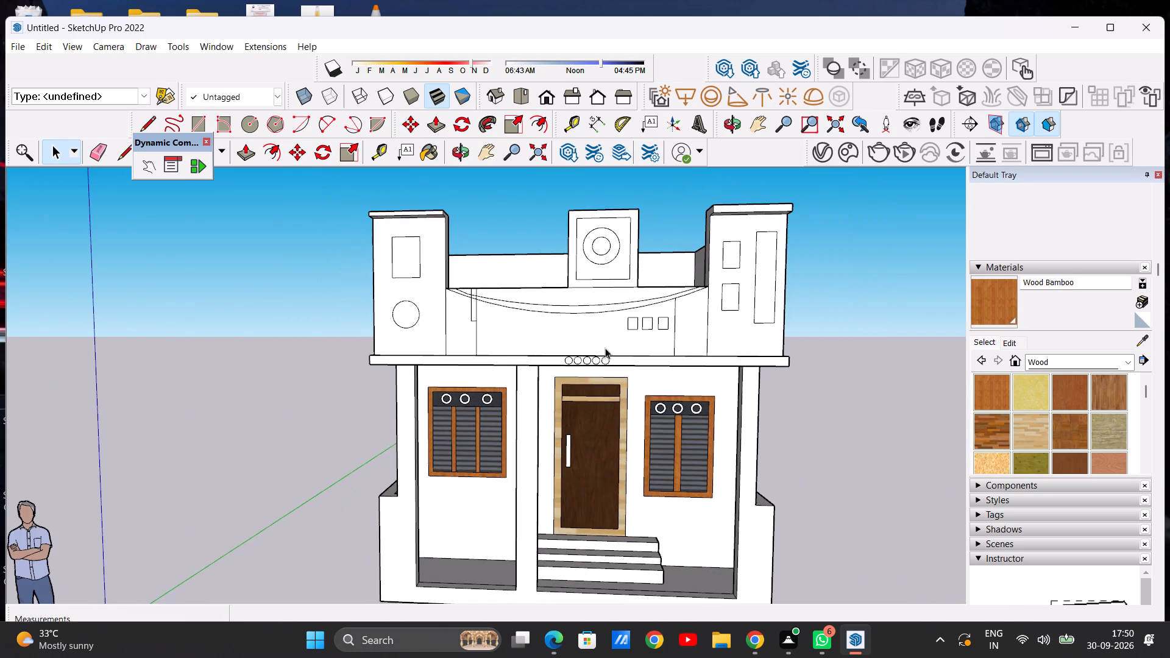
scroll(556, 347, "up", 18)
double_click(530, 391)
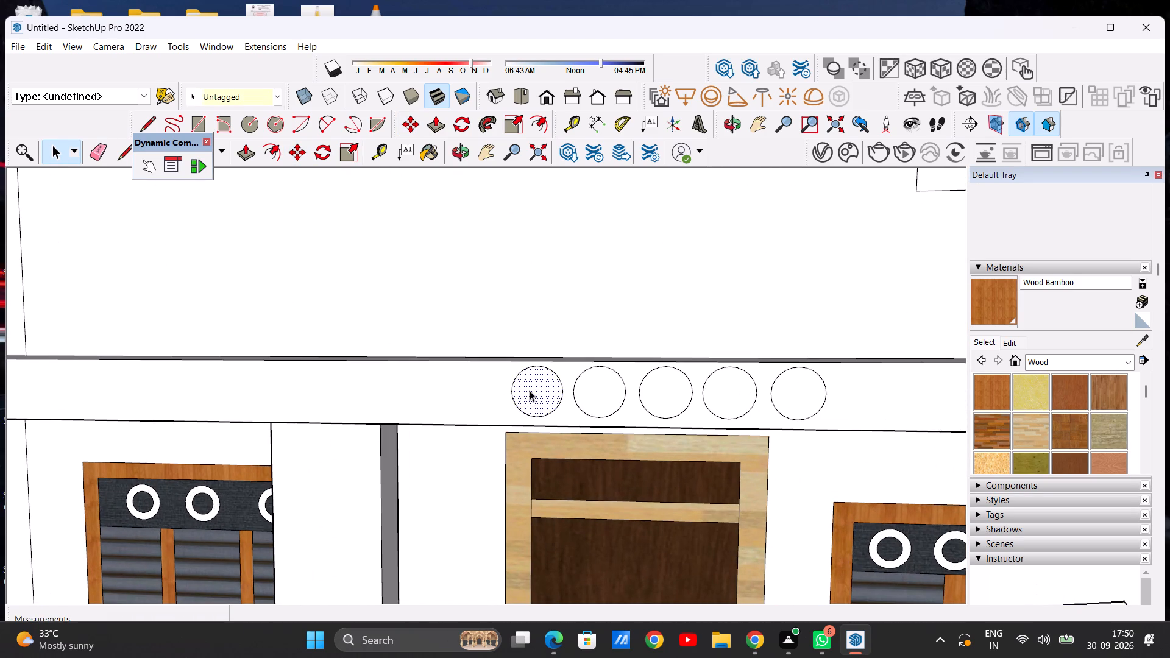
left_click(294, 154)
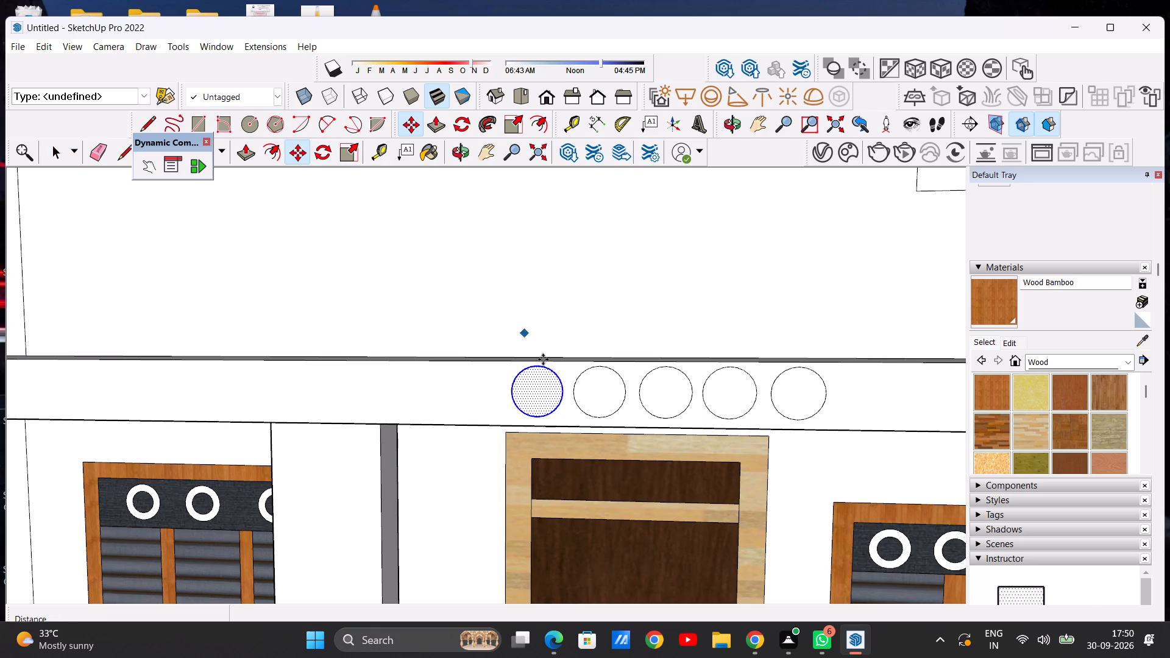
left_click(512, 395)
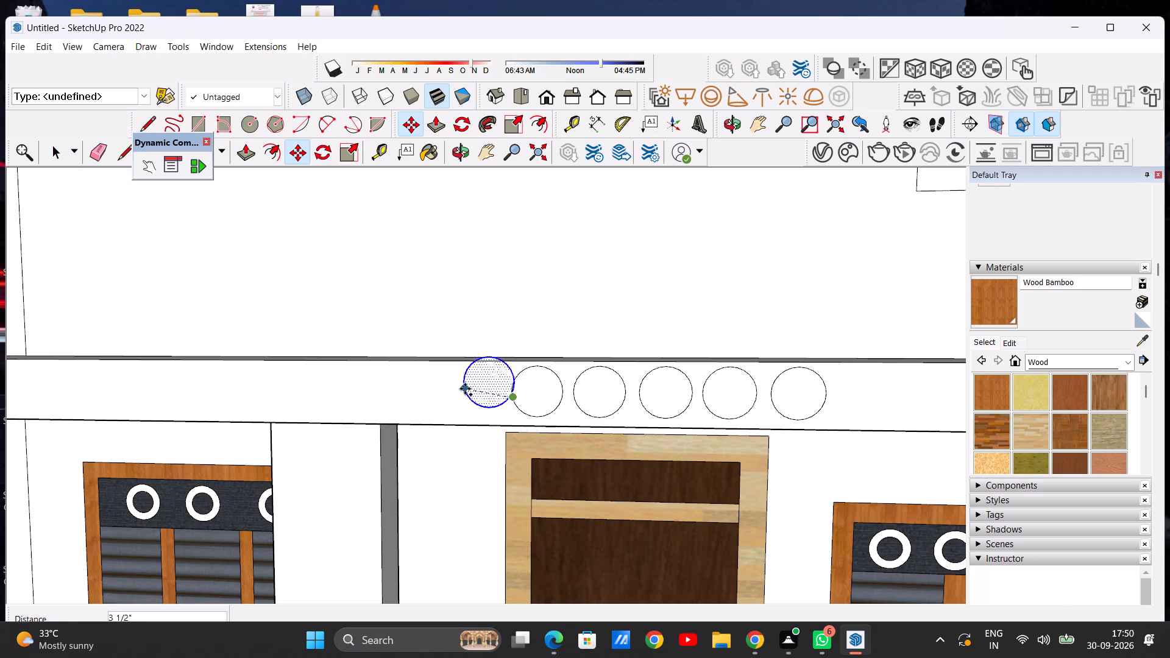
scroll(486, 391, "down", 15)
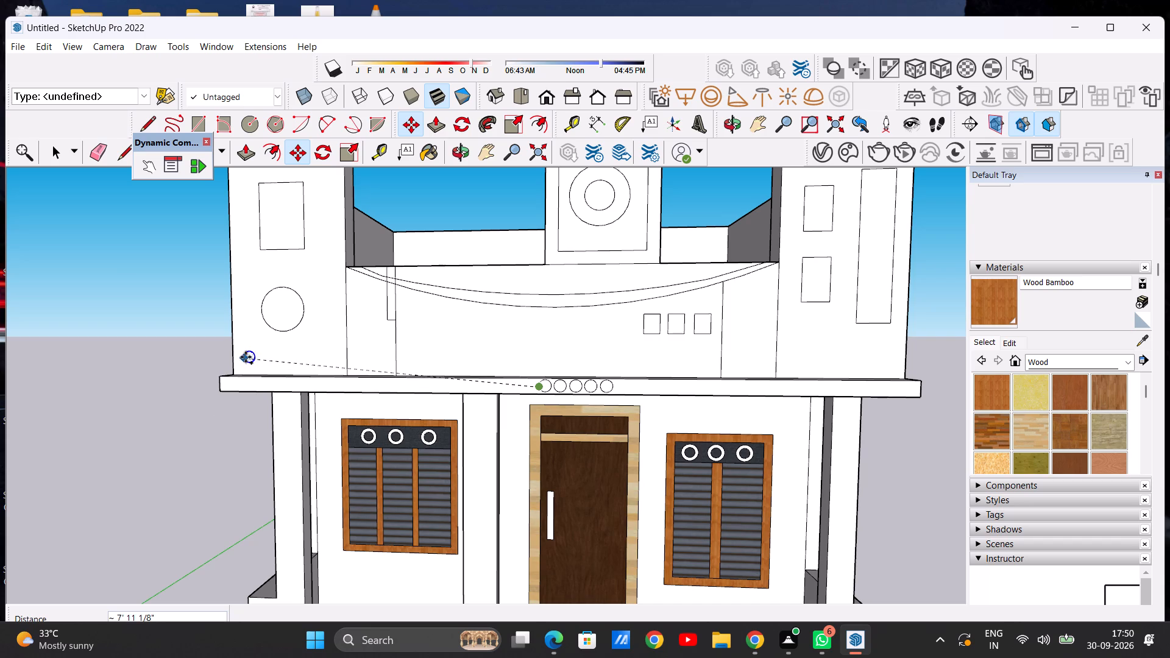
scroll(226, 386, "up", 9)
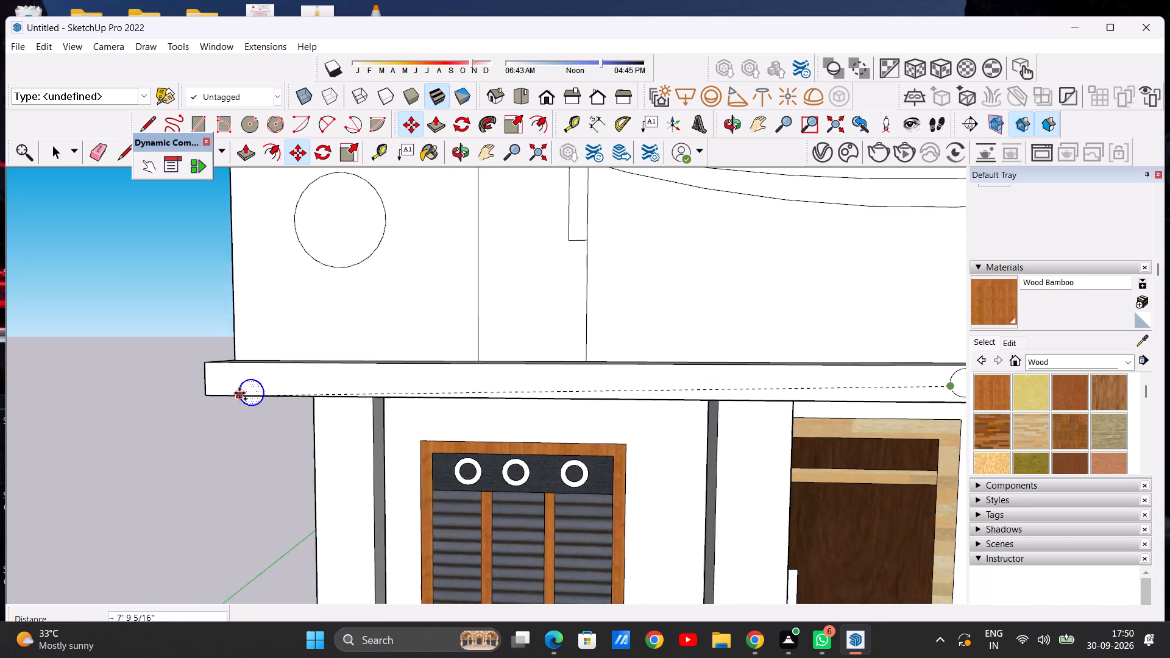
scroll(239, 393, "up", 4)
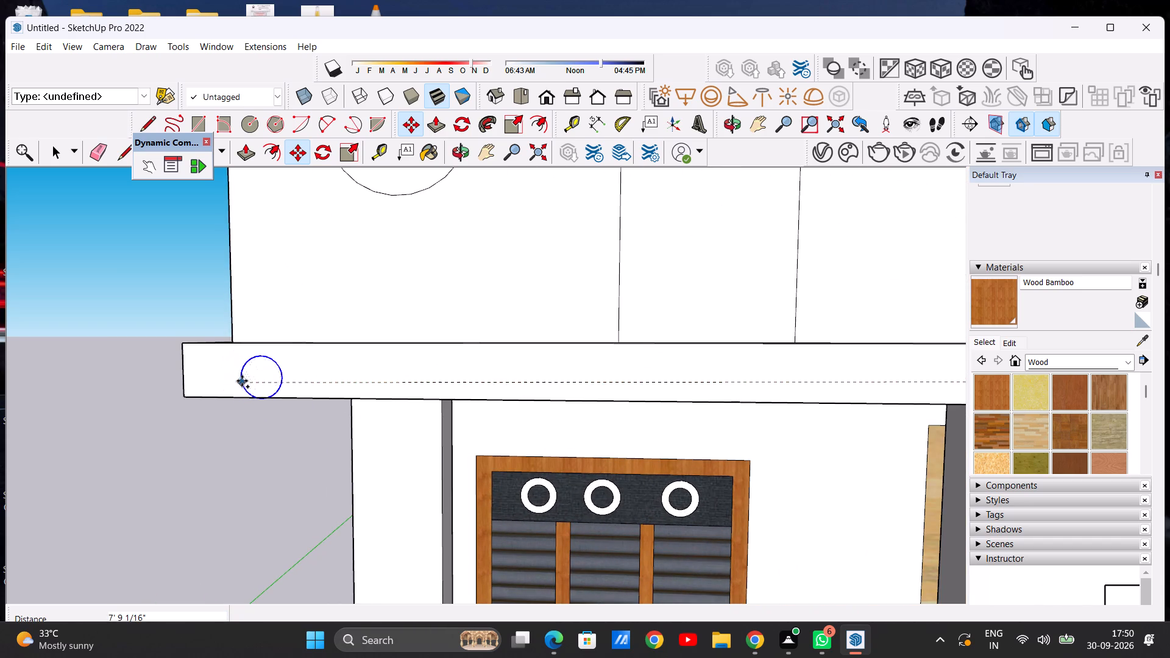
left_click(242, 380)
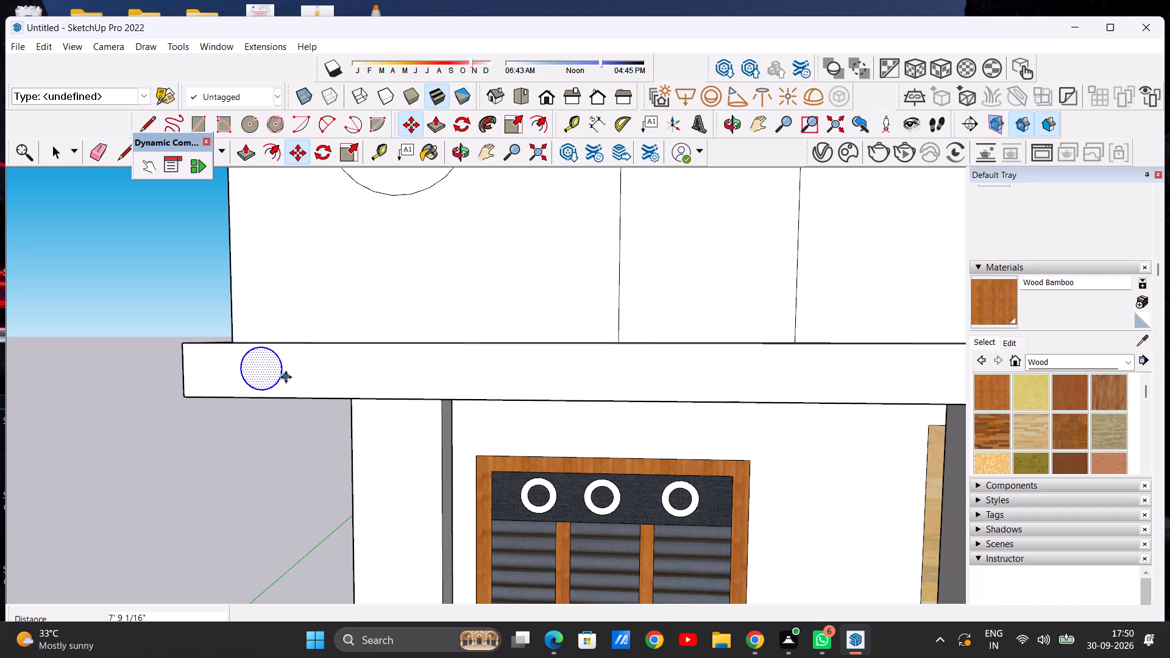
Copy the circle at the ledge's left end four times toward the right, spaced about 5" apart, making a row of five.
left_click(280, 377)
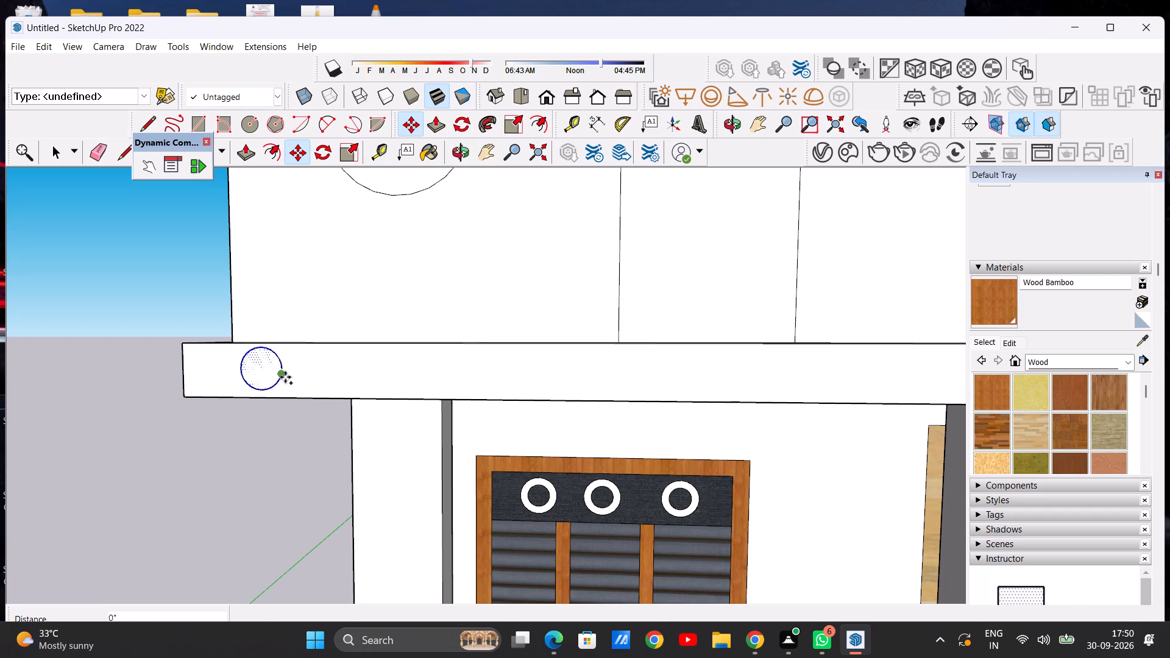
left_click(338, 377)
left_click(336, 373)
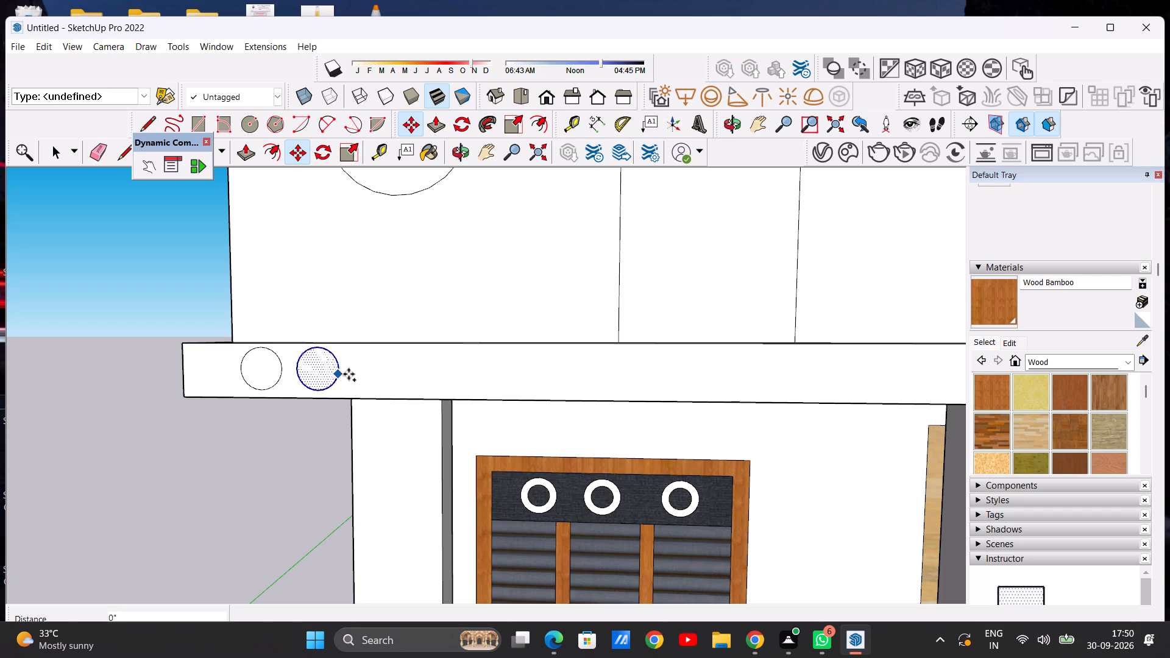
left_click(392, 368)
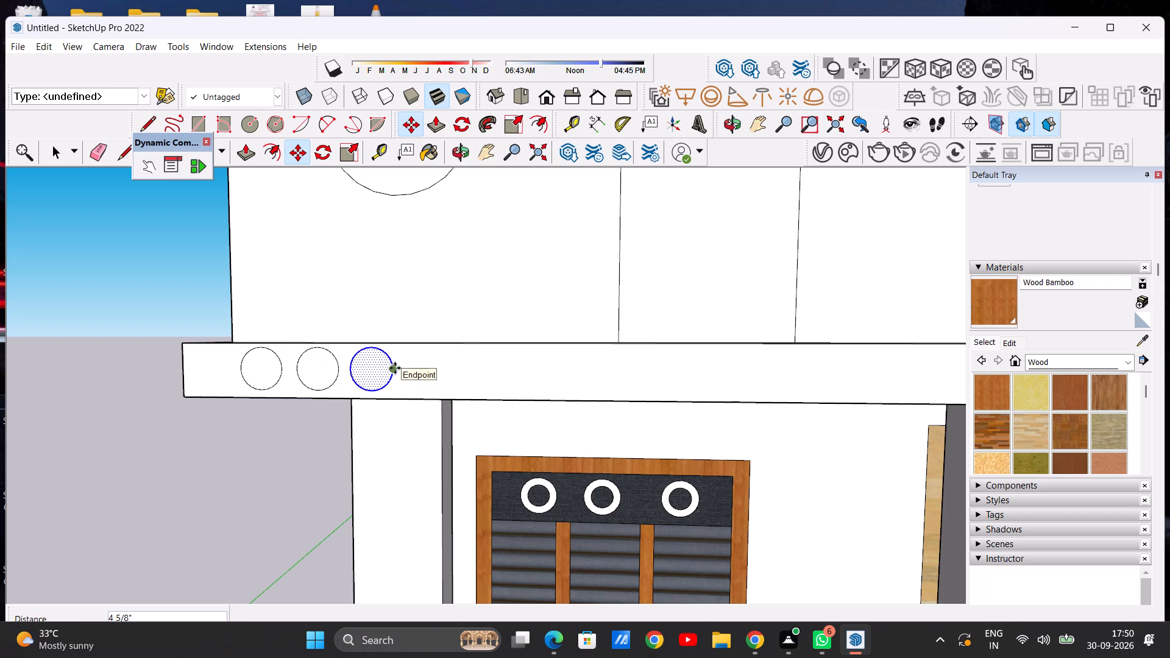
left_click(389, 369)
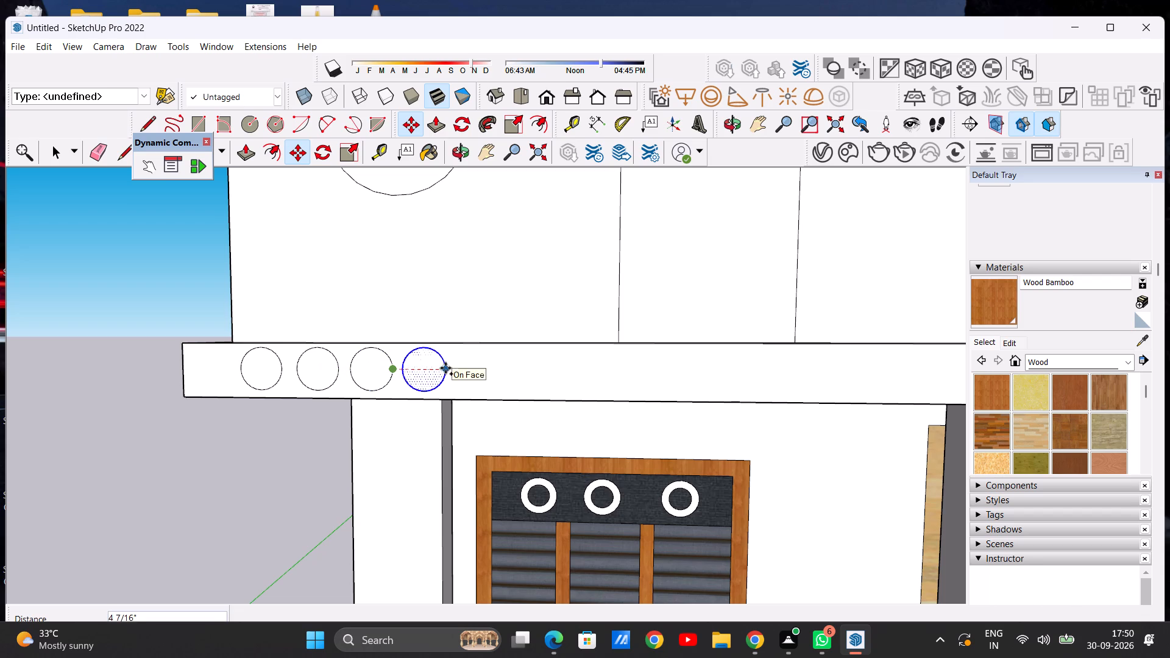
left_click(450, 368)
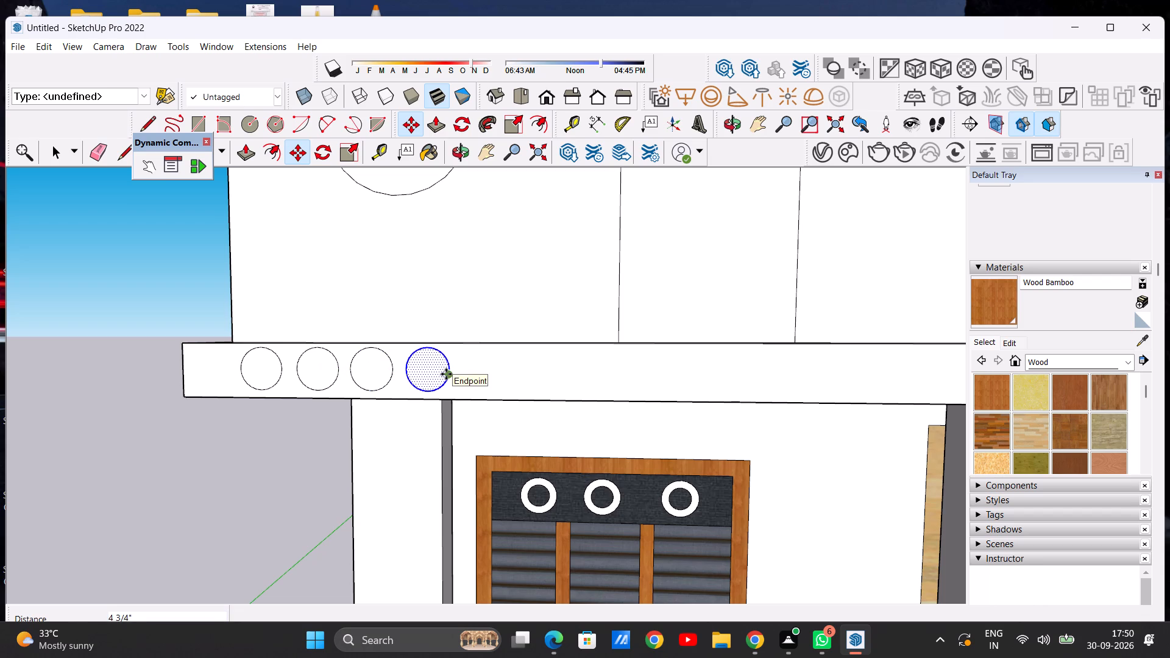
left_click(446, 374)
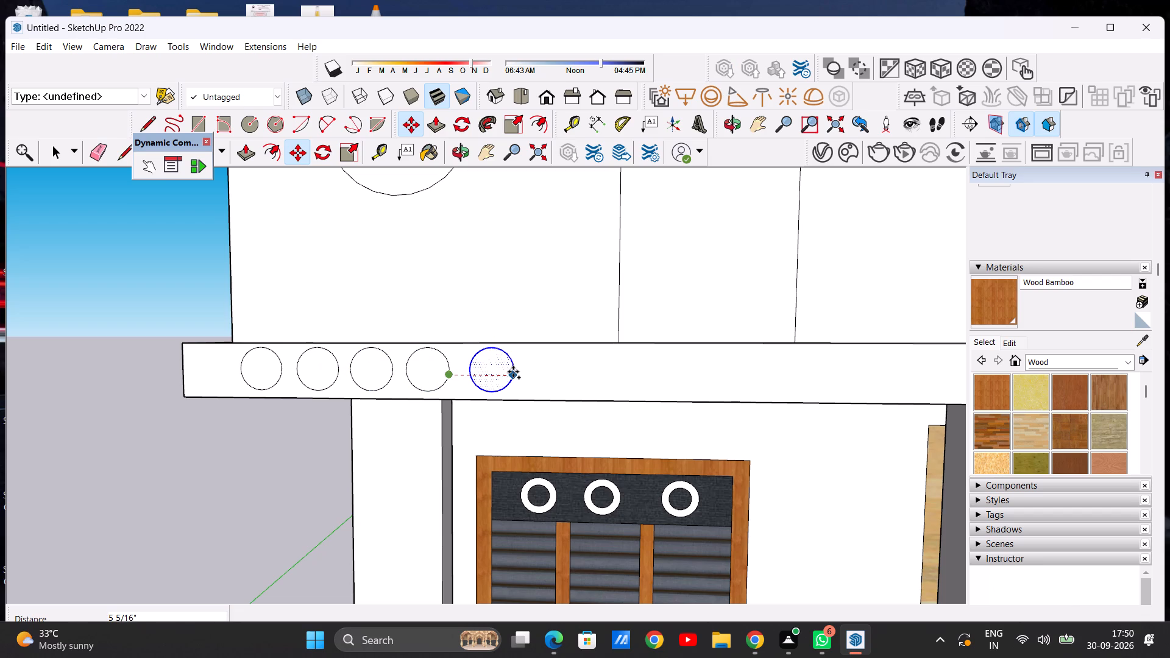
left_click(513, 372)
scroll(389, 362, "down", 18)
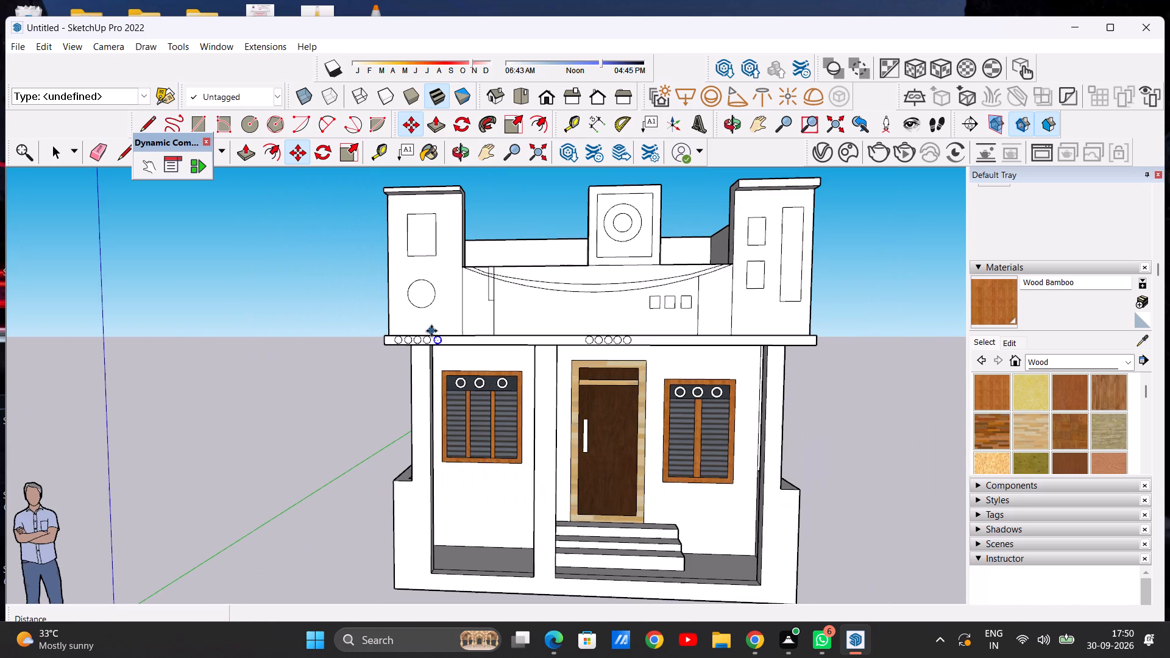
key("space")
Copy the last circle of the row above the door about 6' 8" to the right end of the ledge's front face.
scroll(454, 325, "up", 3)
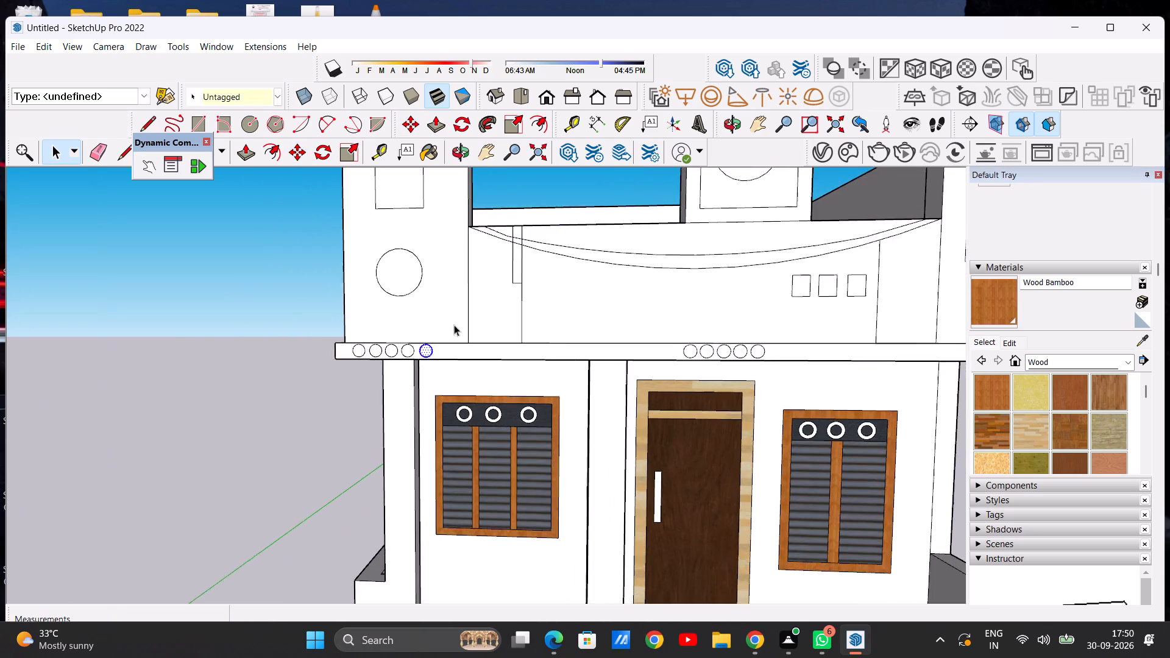
scroll(454, 325, "up", 3)
scroll(450, 375, "up", 6)
scroll(381, 357, "down", 17)
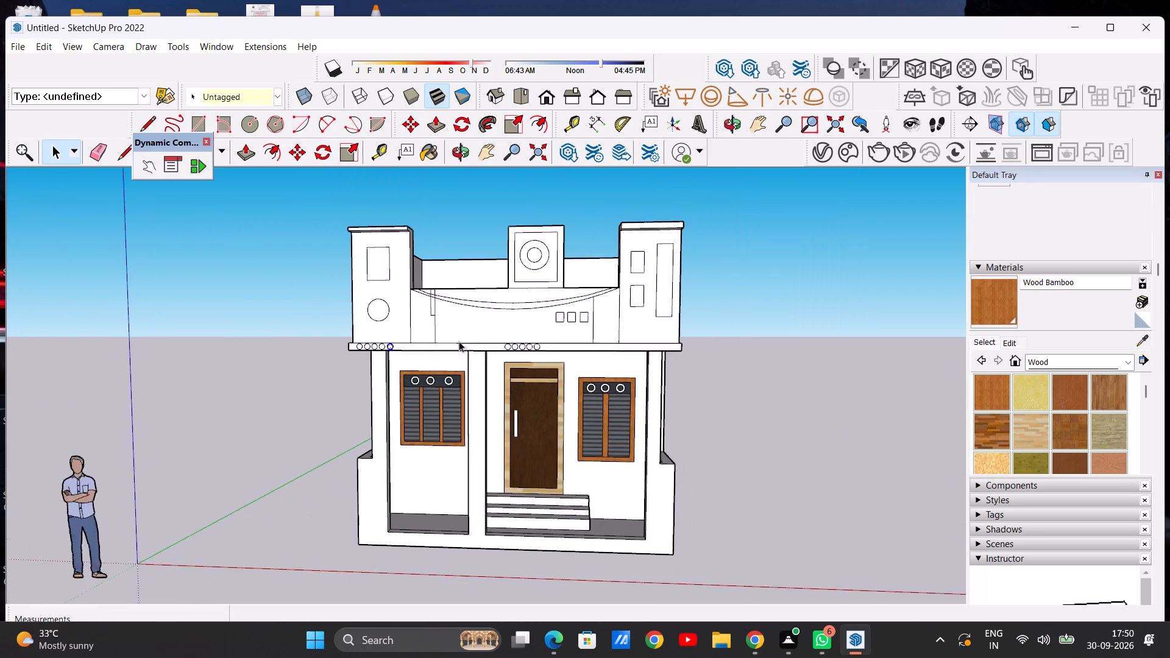
scroll(609, 348, "up", 3)
left_click(820, 363)
scroll(609, 339, "up", 4)
scroll(426, 349, "up", 6)
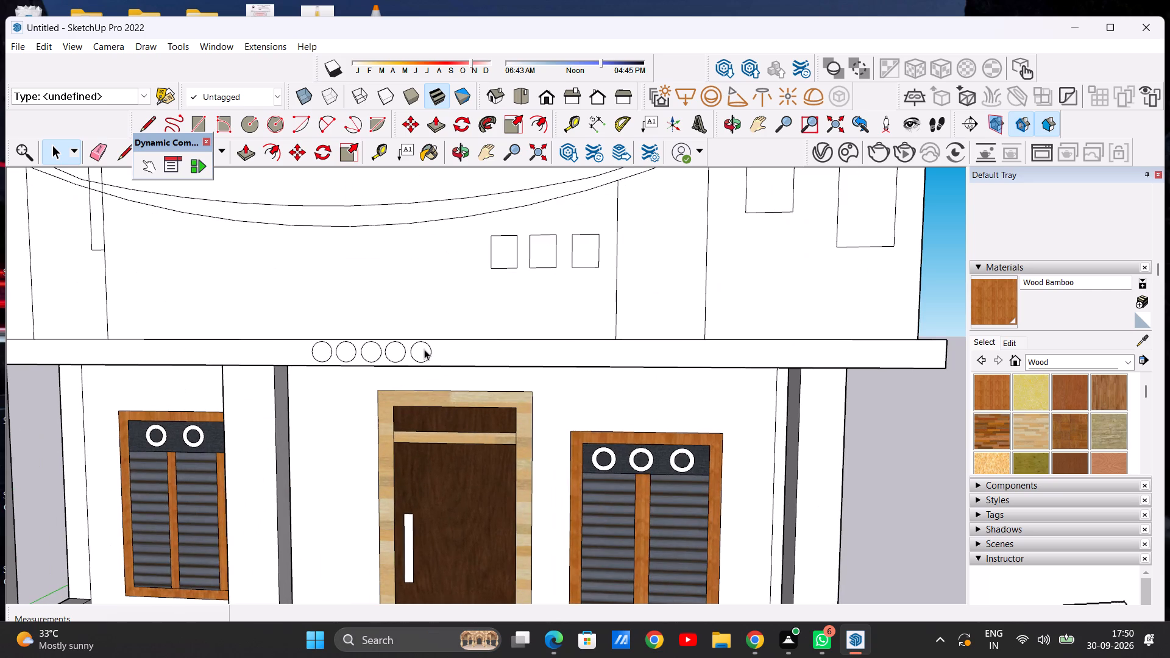
double_click(424, 349)
left_click(294, 152)
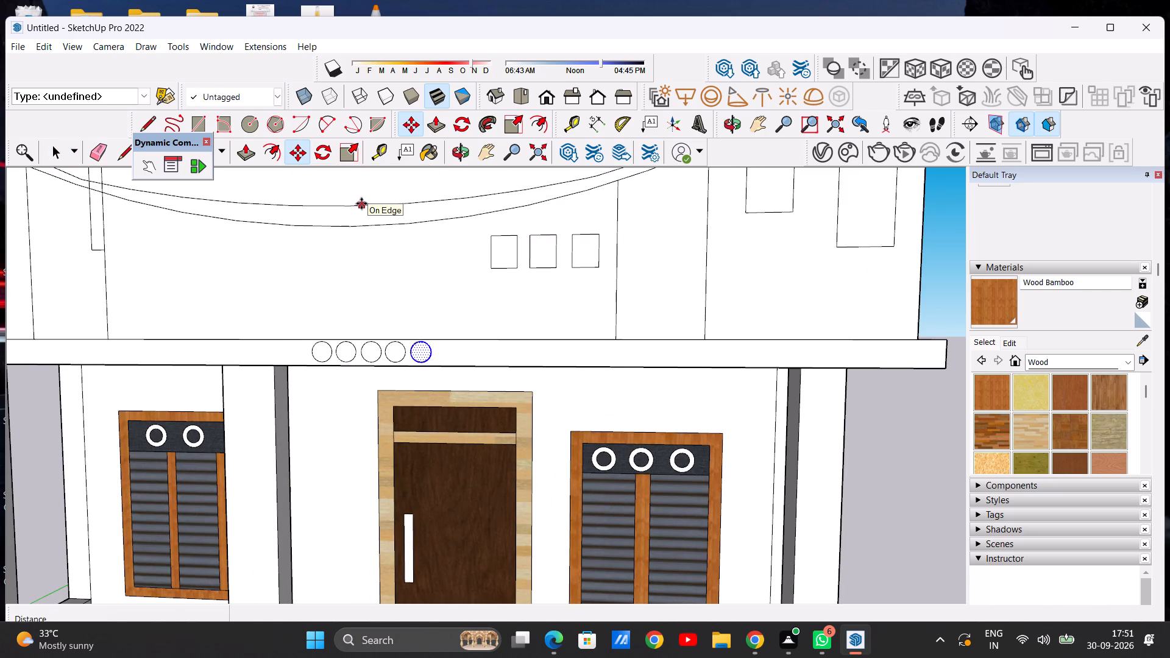
scroll(484, 360, "up", 4)
scroll(413, 330, "down", 3)
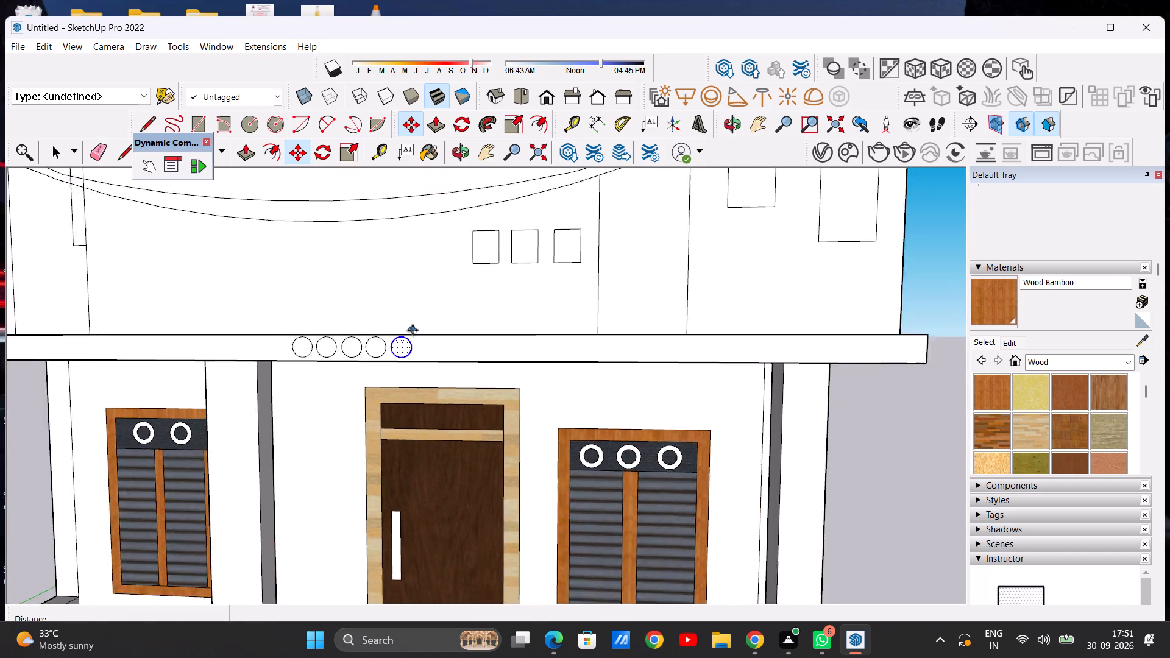
scroll(413, 330, "down", 8)
scroll(670, 352, "up", 7)
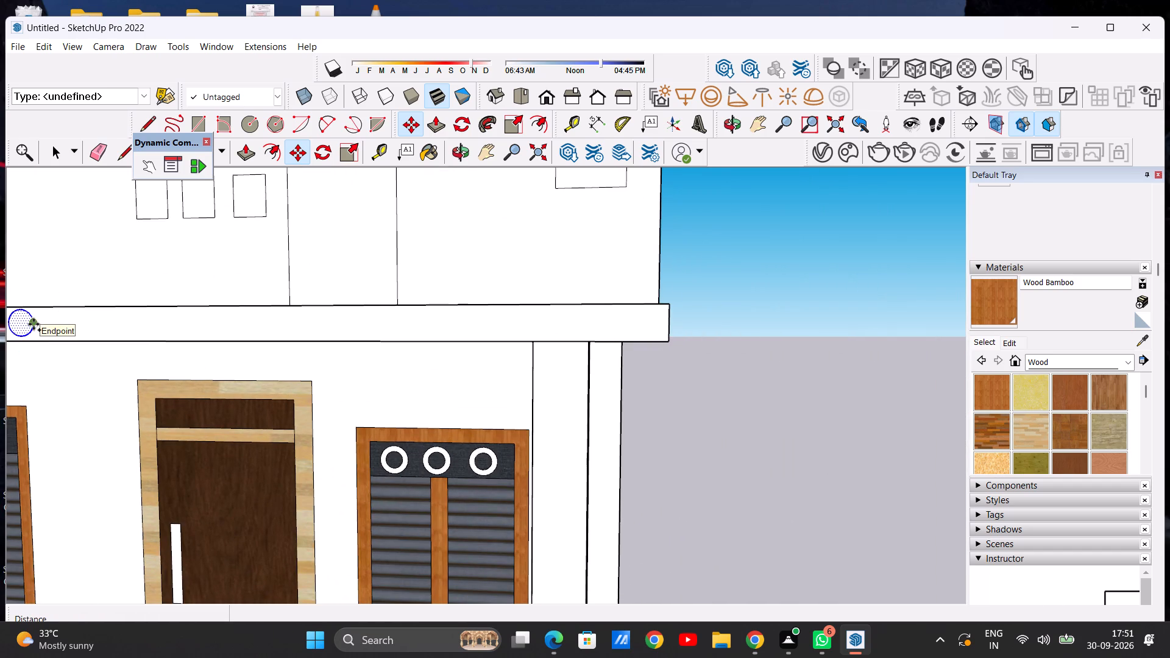
left_click(34, 324)
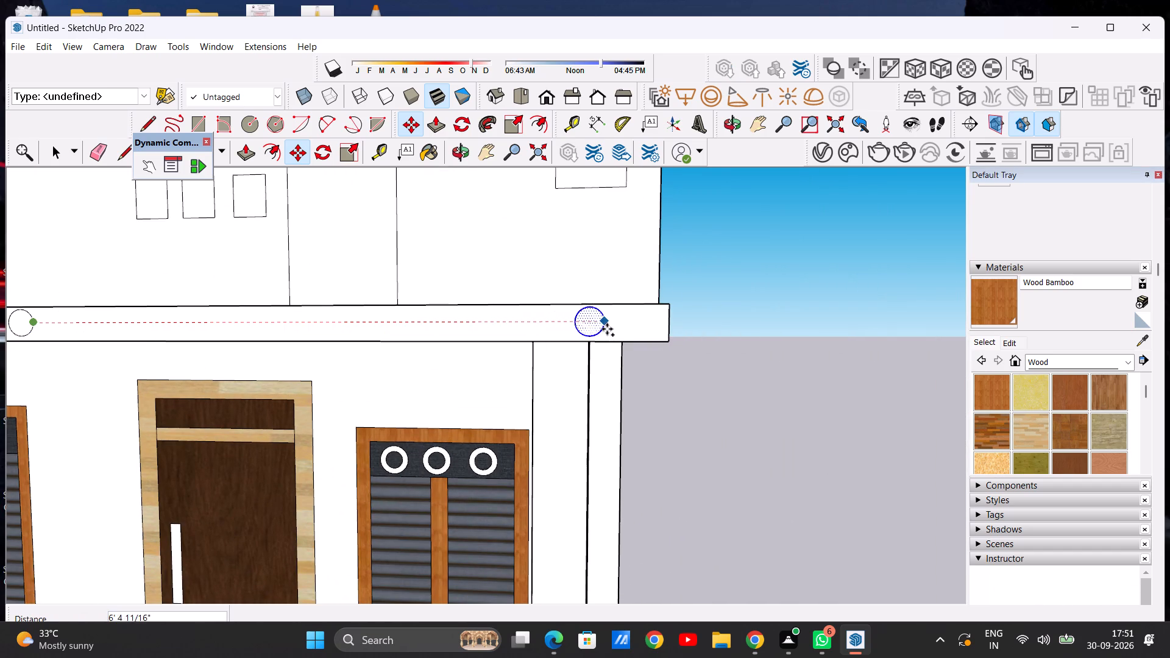
left_click(631, 328)
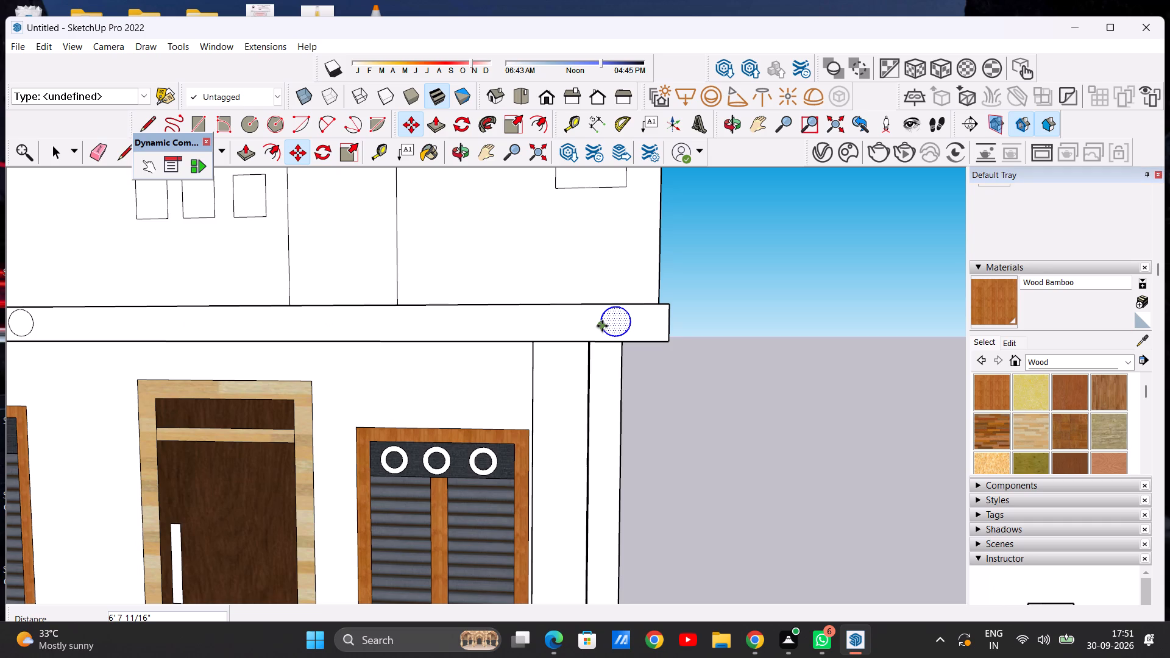
Copy the circle at the ledge's right end four times toward the left, spaced about 5" apart, making a row of five.
left_click(602, 326)
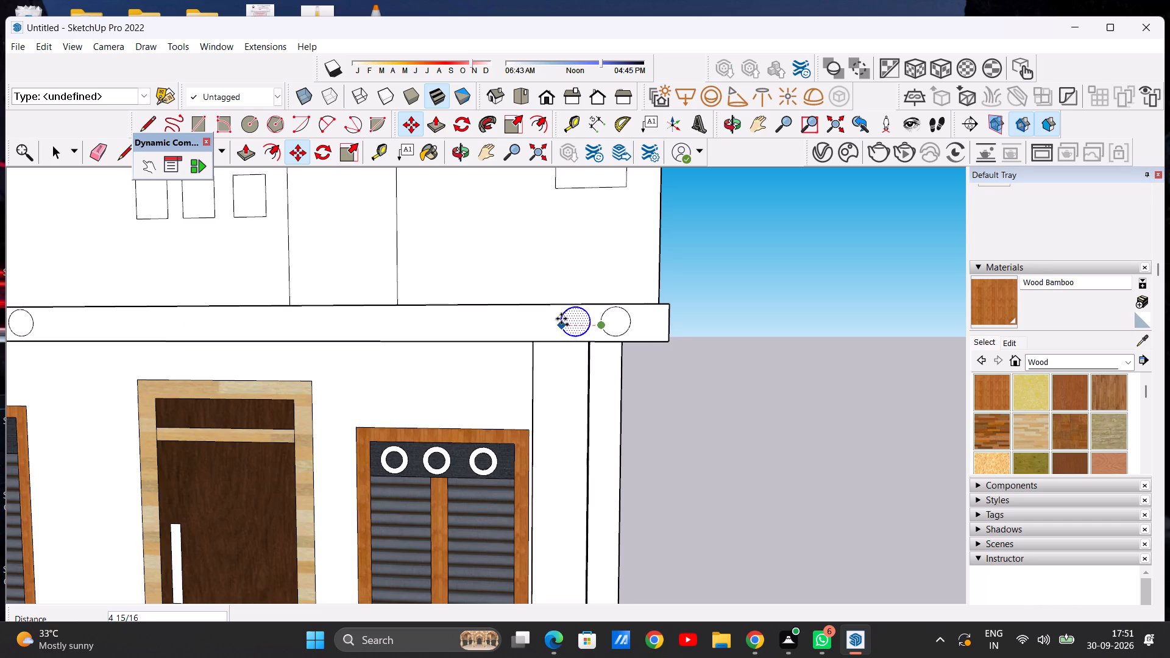
left_click(561, 319)
left_click(560, 320)
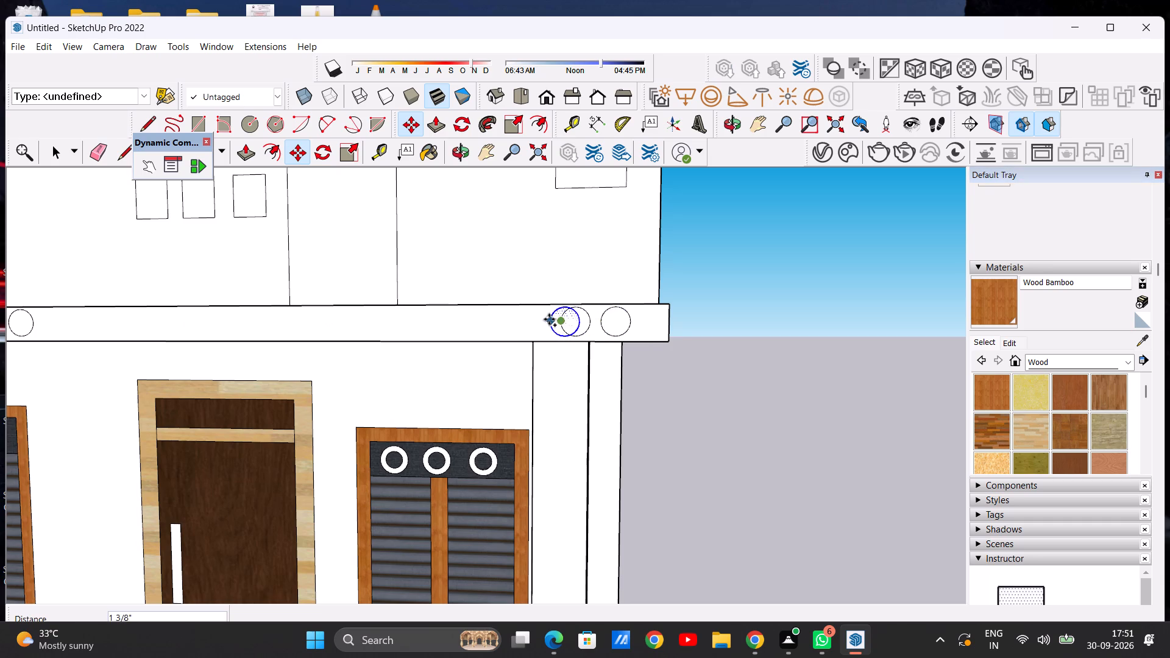
left_click(520, 317)
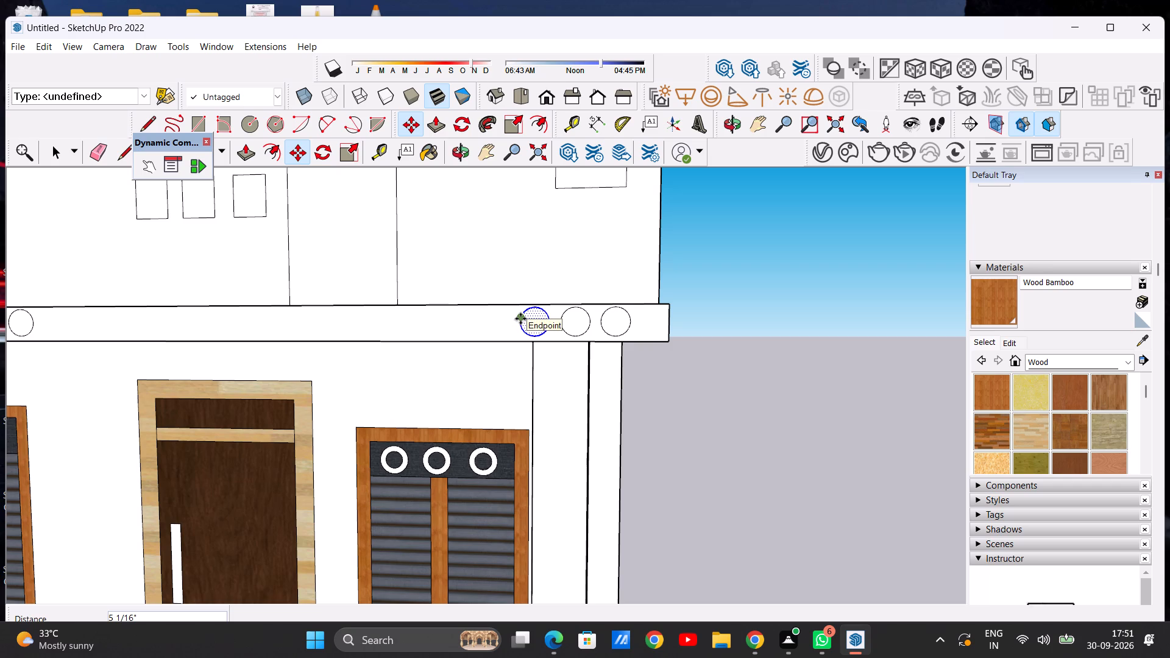
left_click(520, 319)
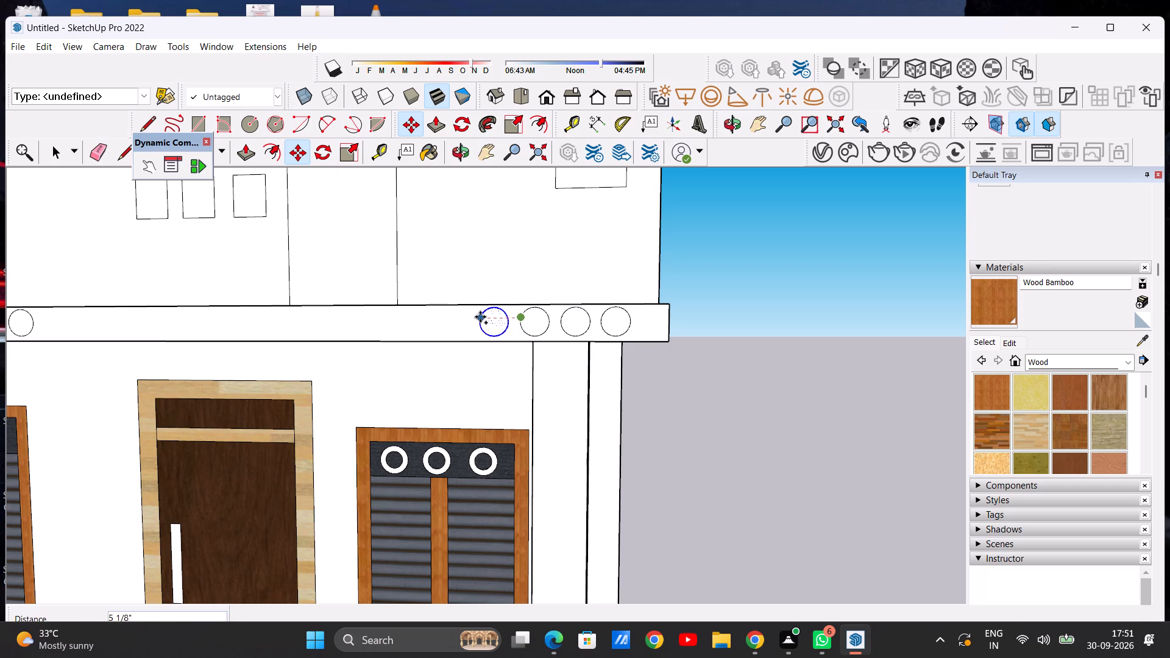
left_click(480, 317)
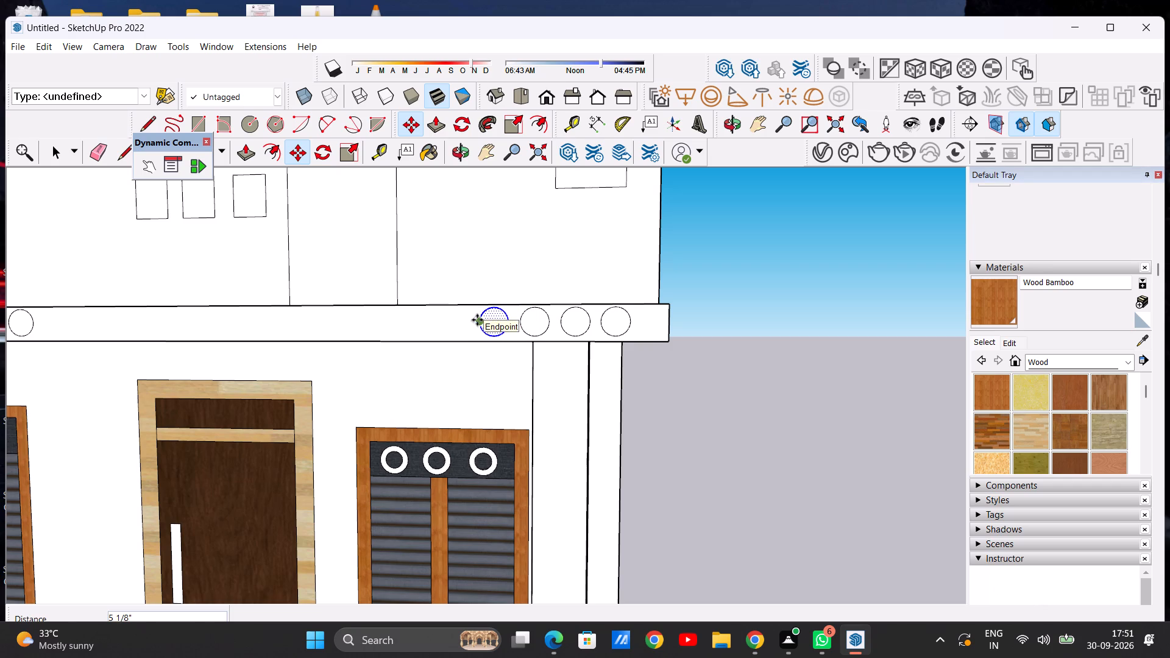
left_click(477, 320)
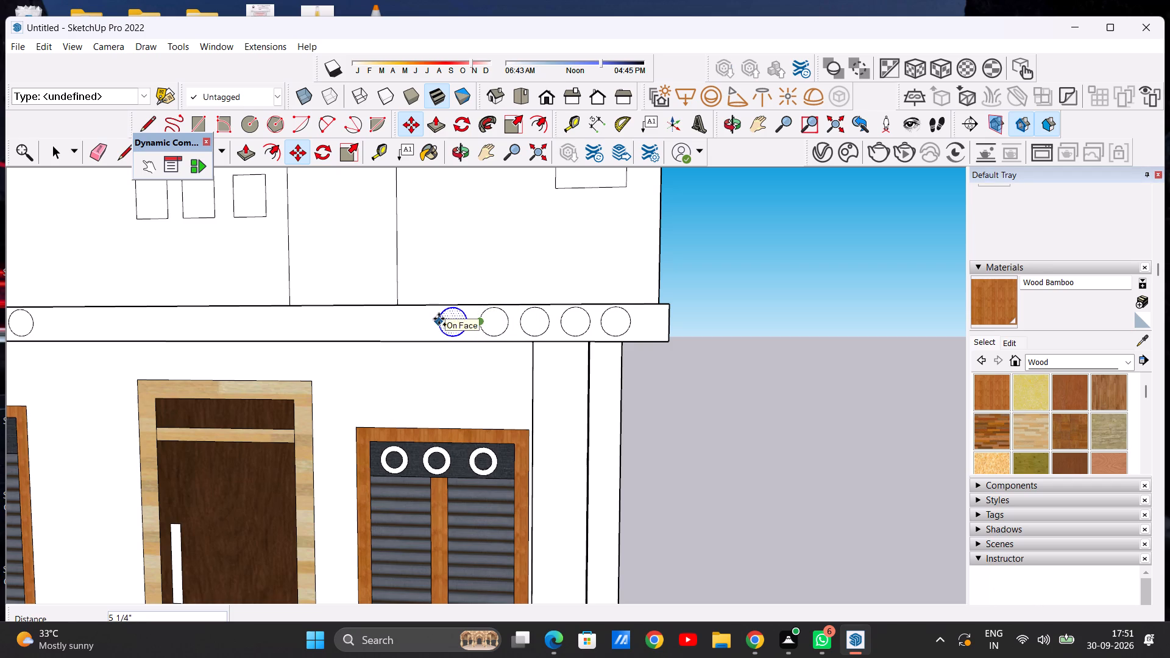
left_click(439, 319)
key("space")
left_click(756, 345)
Examine the house's front facade, including the ledge's circle rows and the parapet decoration.
scroll(497, 326, "down", 3)
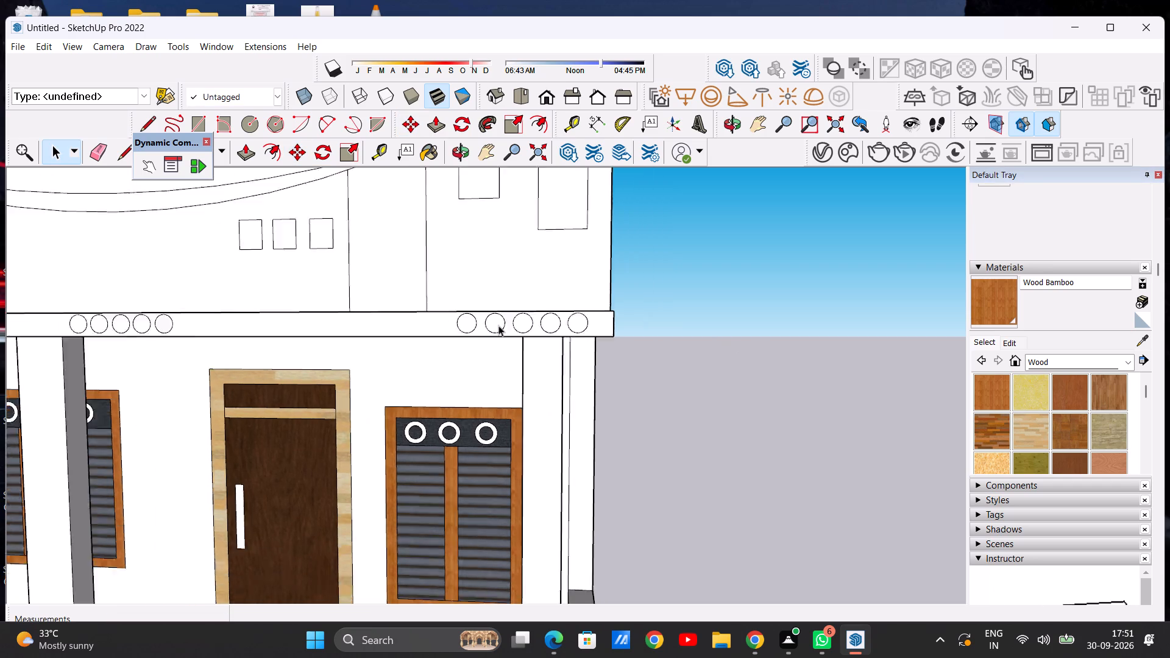
scroll(498, 325, "down", 16)
scroll(407, 292, "up", 6)
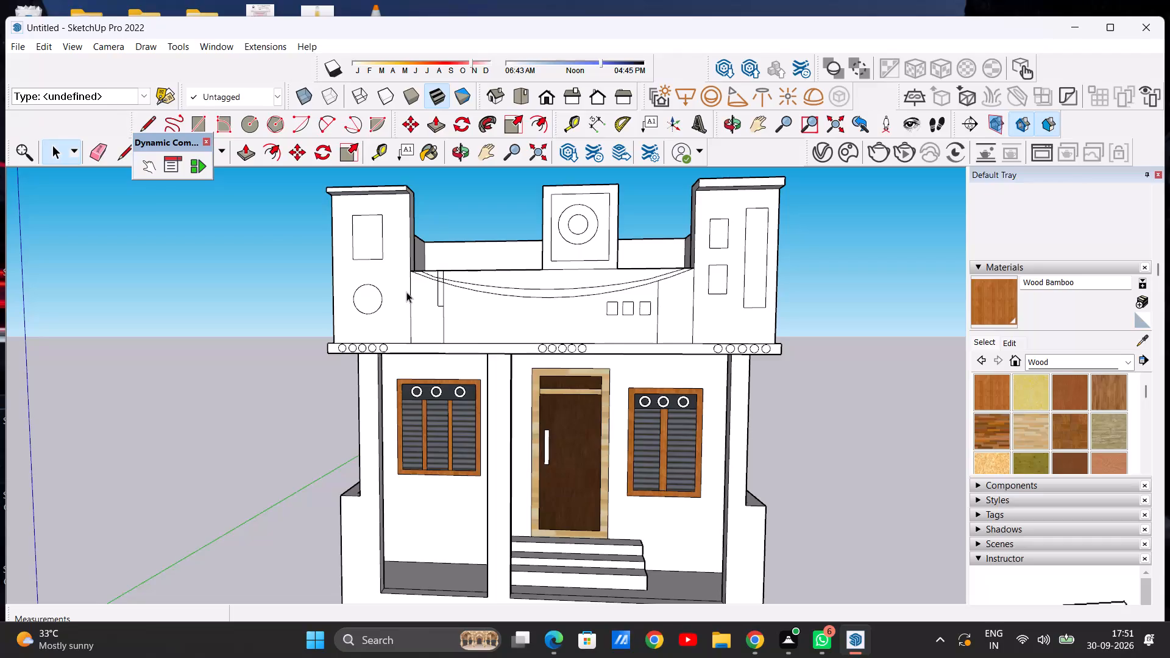
scroll(105, 133, "down", 20)
scroll(105, 133, "down", 7)
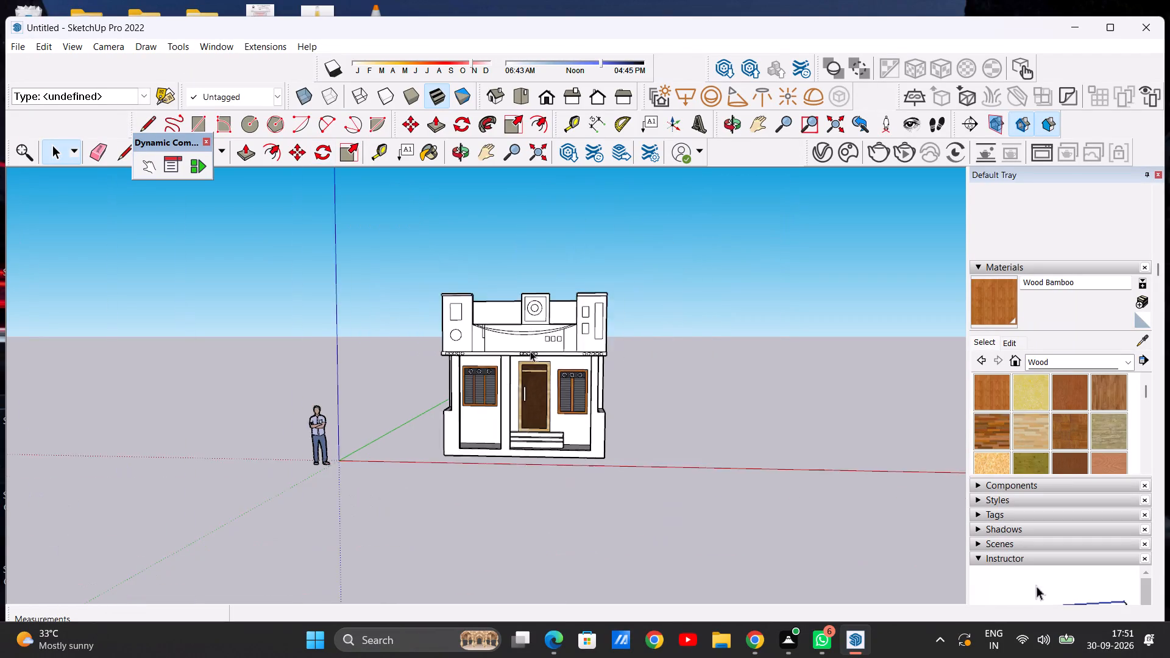
scroll(512, 370, "up", 16)
scroll(487, 342, "down", 11)
scroll(452, 280, "up", 6)
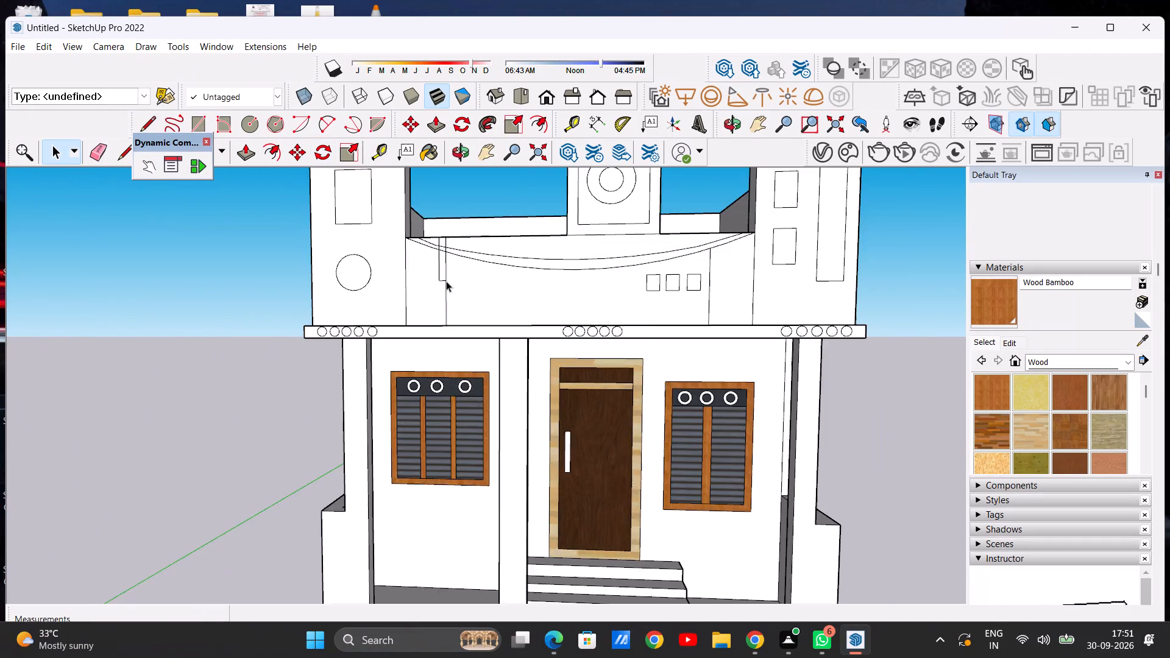
scroll(455, 281, "down", 3)
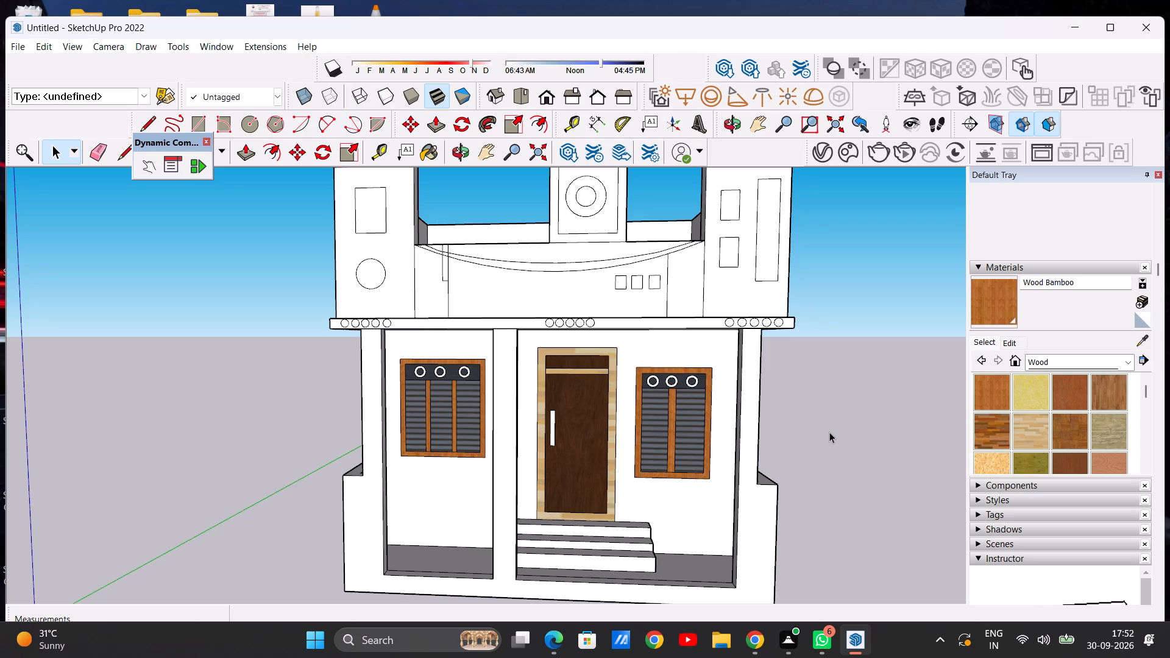
scroll(829, 434, "down", 8)
scroll(872, 359, "up", 6)
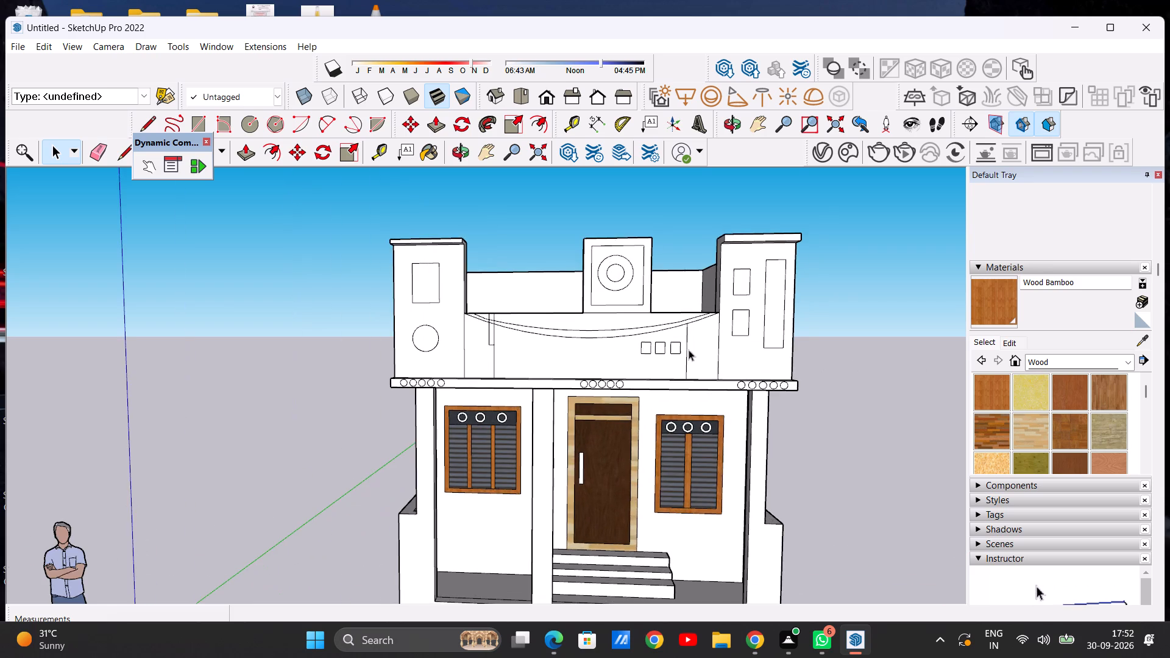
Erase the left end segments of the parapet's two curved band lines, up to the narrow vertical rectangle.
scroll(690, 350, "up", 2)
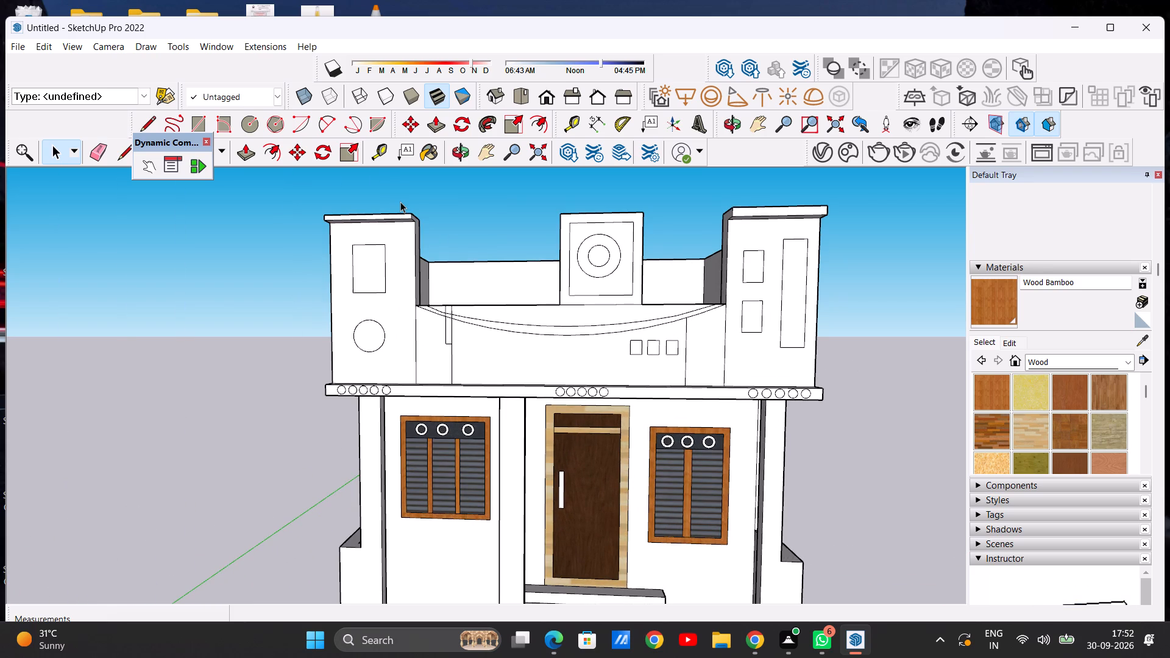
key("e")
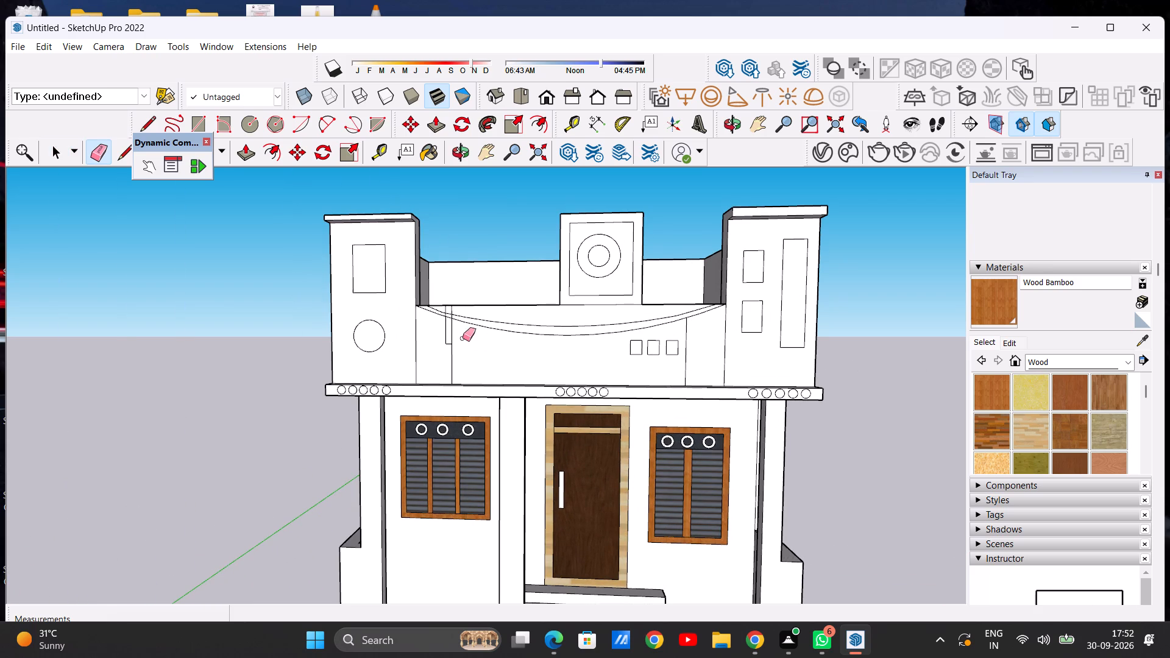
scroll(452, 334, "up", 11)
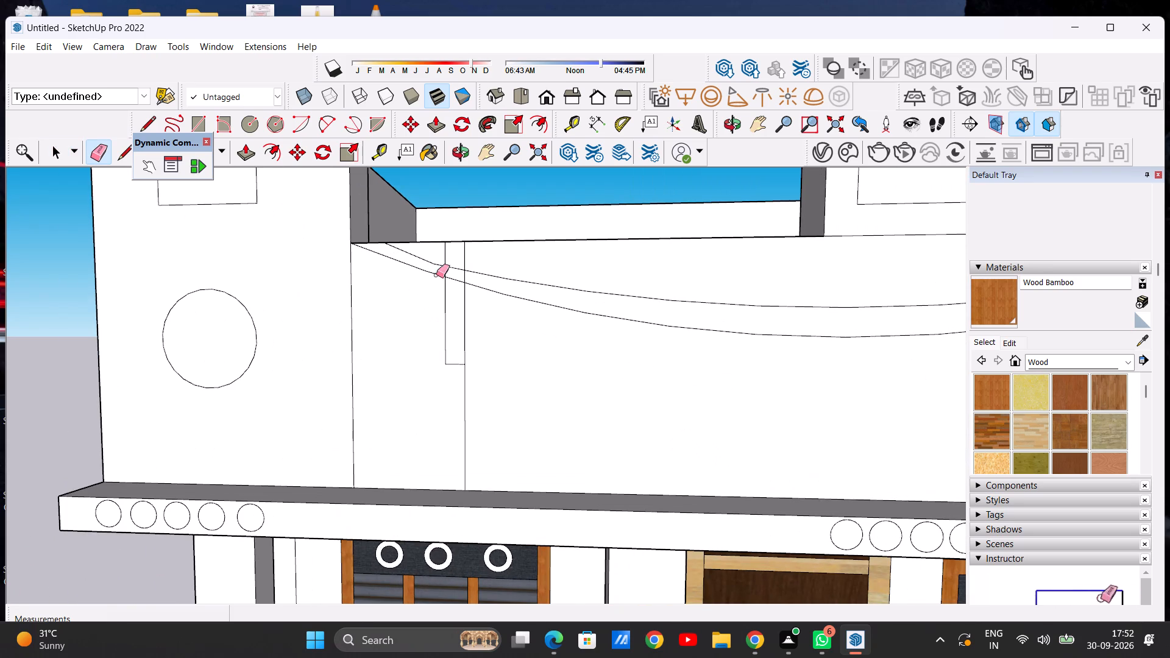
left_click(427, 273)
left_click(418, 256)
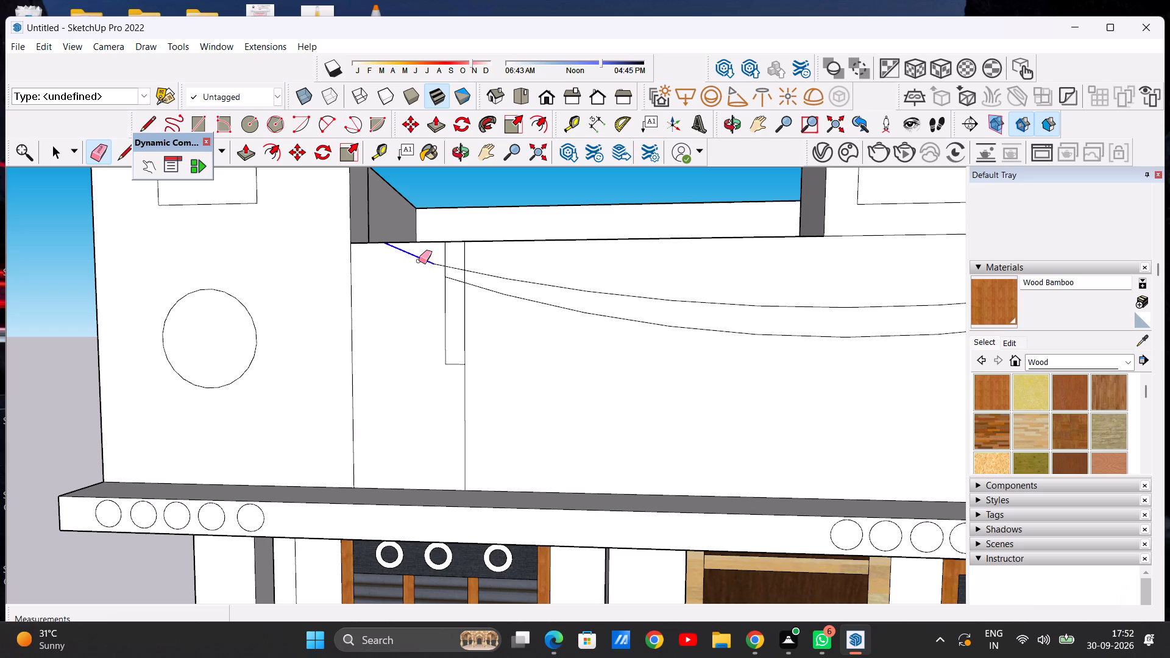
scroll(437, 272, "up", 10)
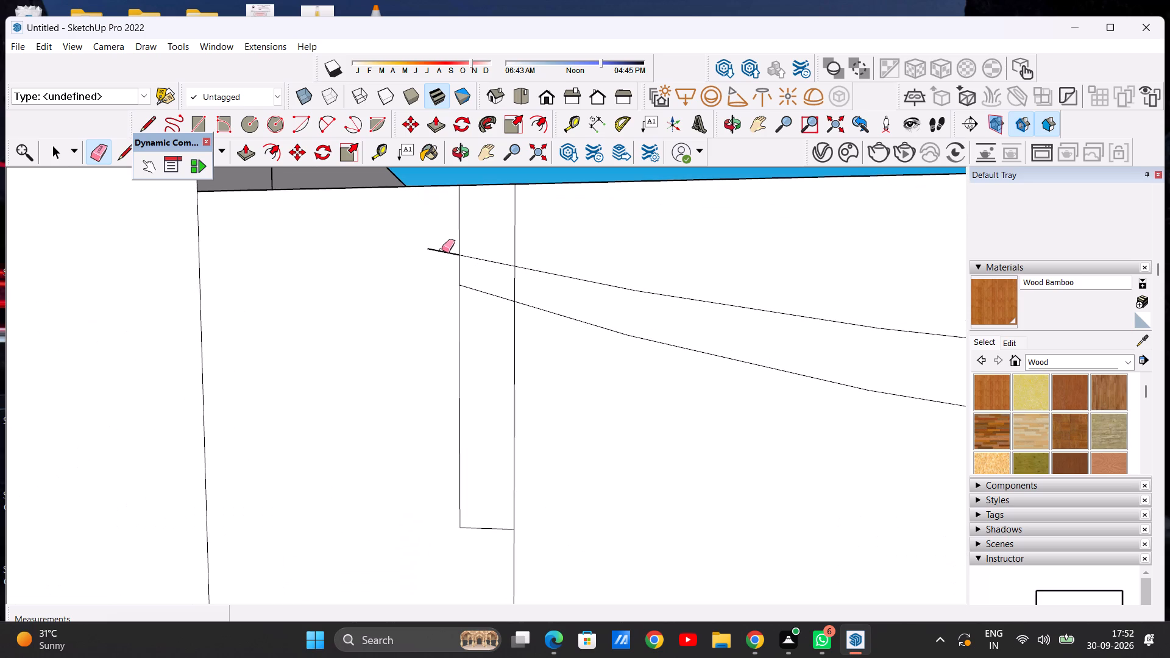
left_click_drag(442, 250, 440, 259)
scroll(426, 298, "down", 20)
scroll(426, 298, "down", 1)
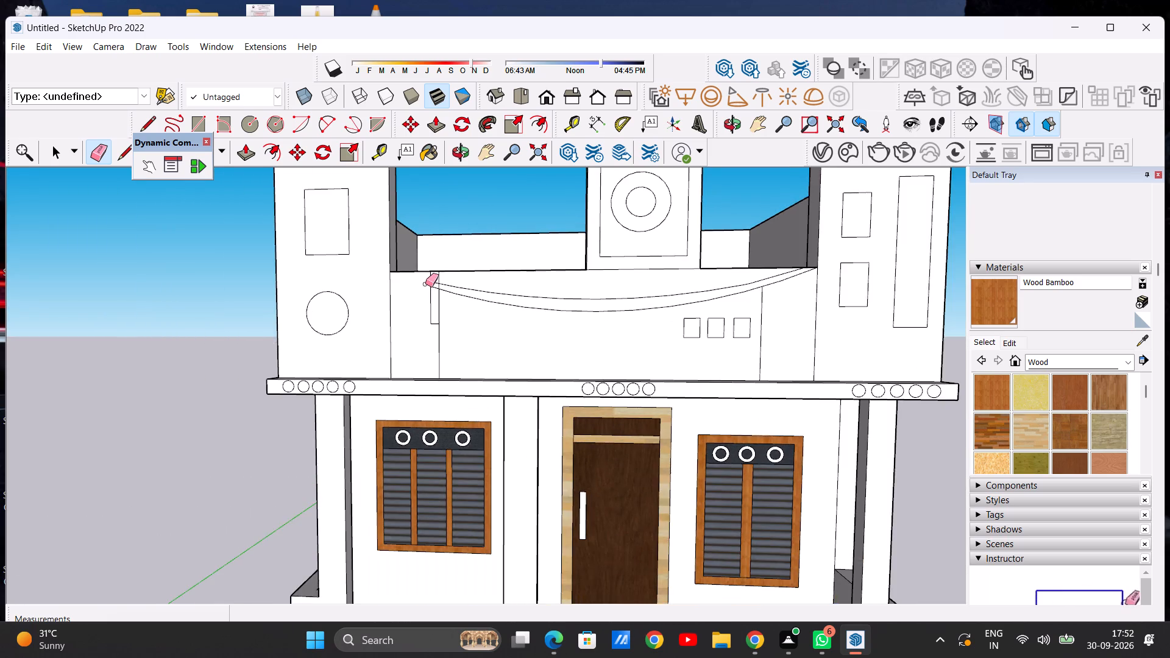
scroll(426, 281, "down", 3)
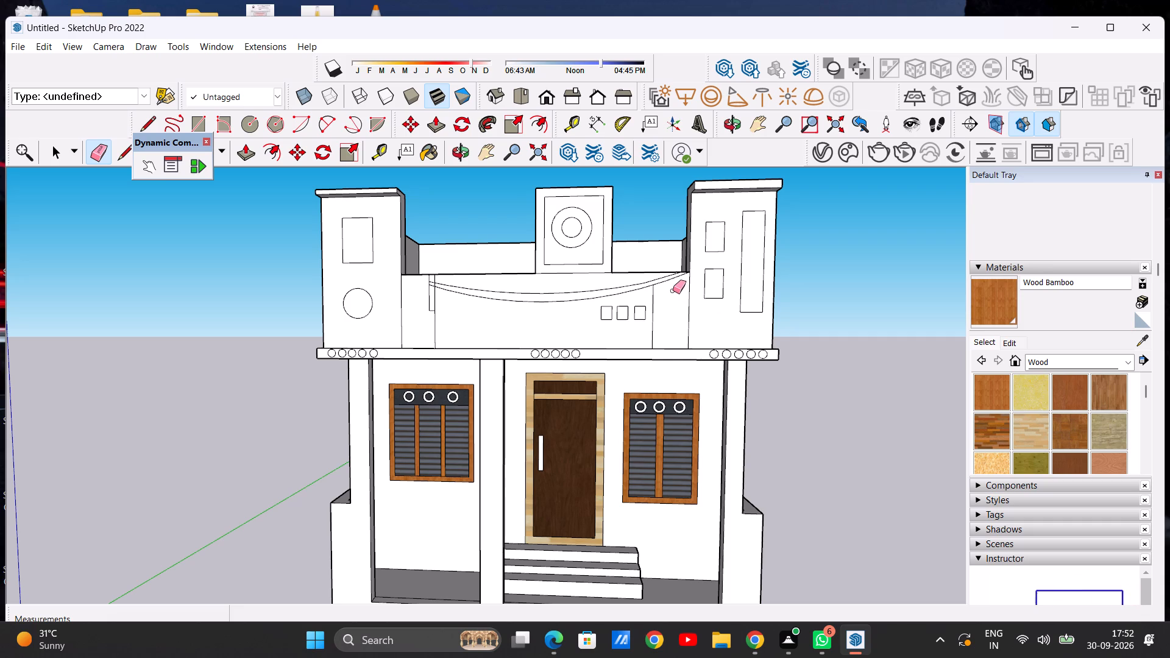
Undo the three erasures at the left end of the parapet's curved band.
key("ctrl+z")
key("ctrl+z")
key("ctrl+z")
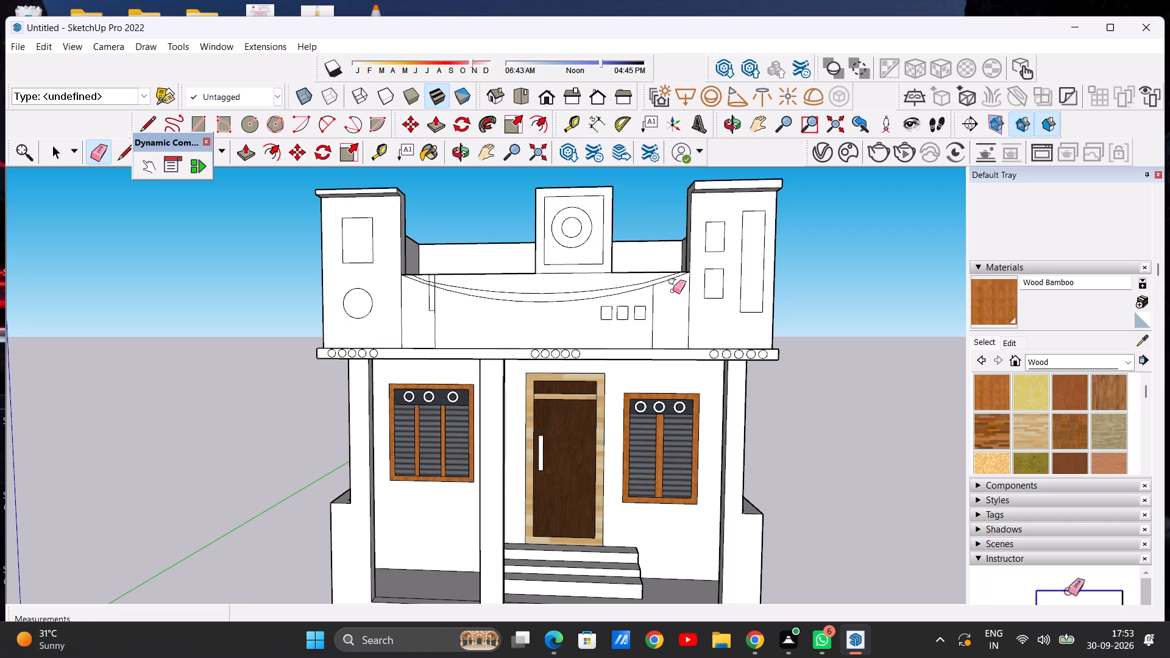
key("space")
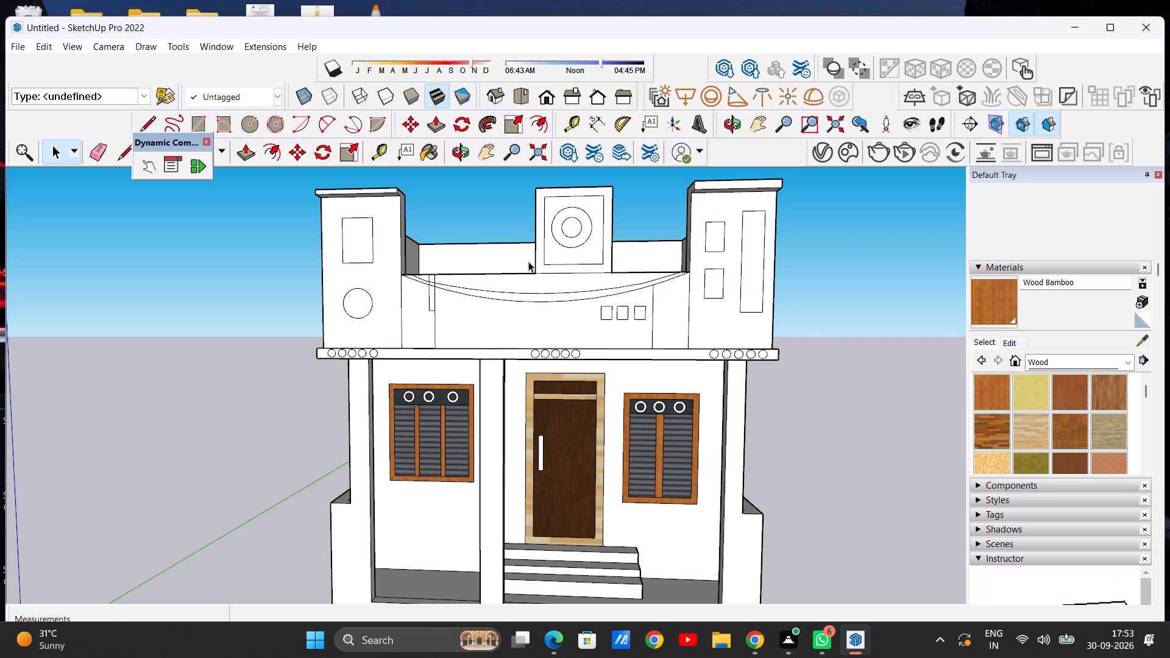
Examine the overall front of the house from closer and farther away.
scroll(461, 310, "up", 10)
scroll(475, 288, "down", 19)
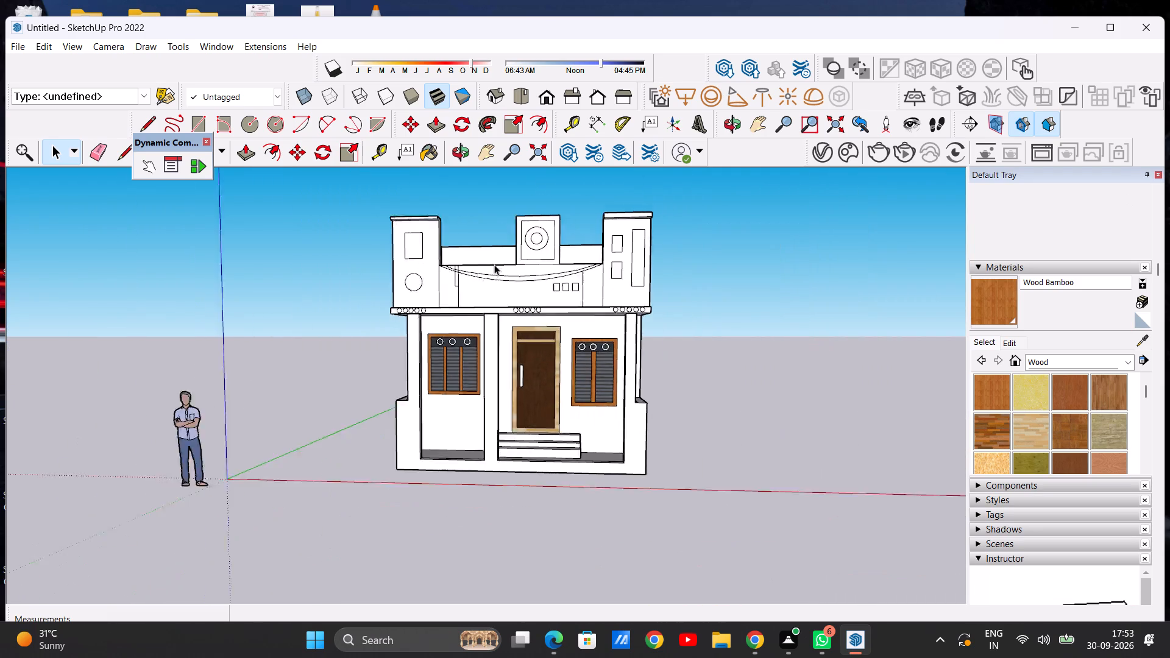
scroll(494, 264, "down", 2)
scroll(468, 325, "up", 6)
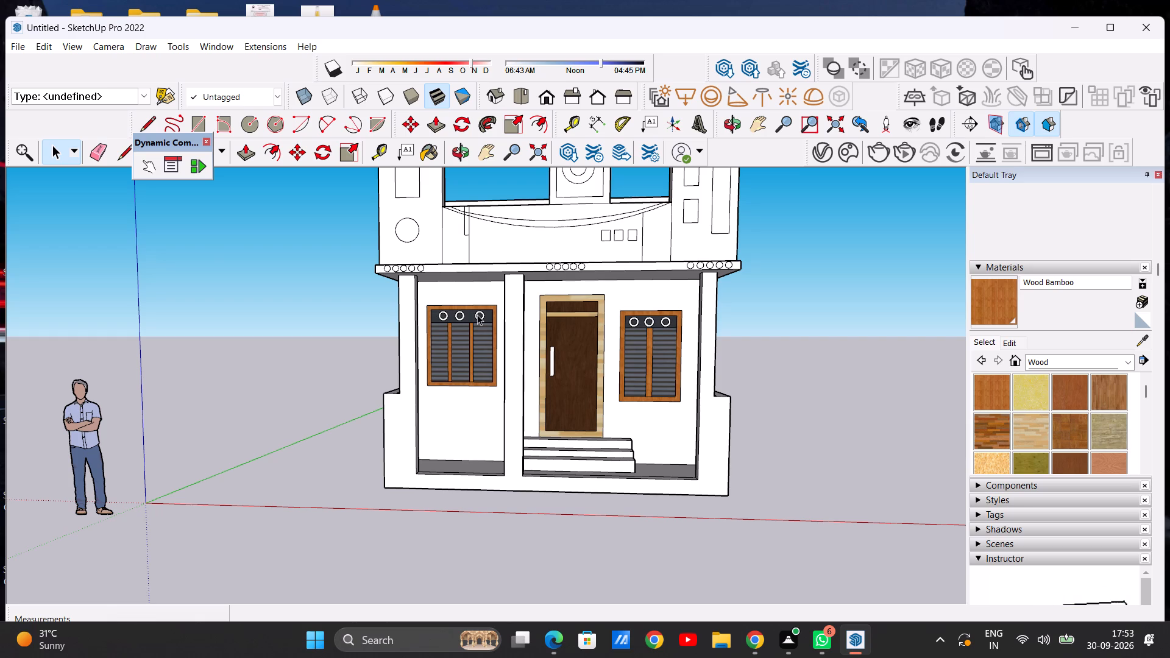
scroll(481, 266, "down", 4)
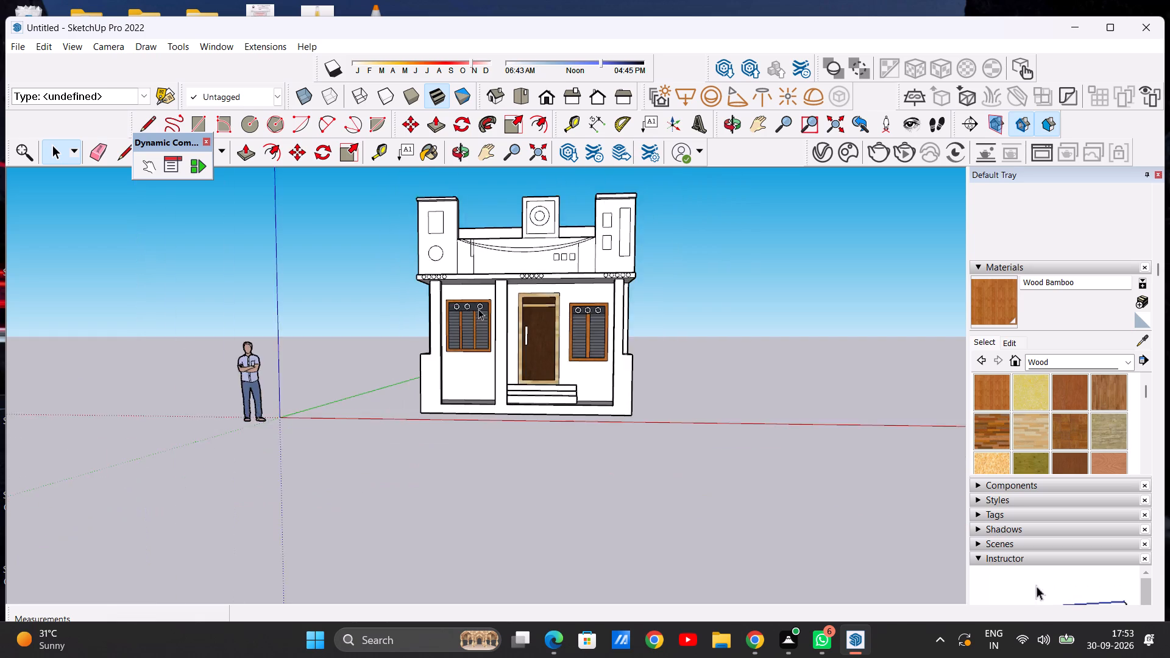
scroll(478, 309, "down", 4)
scroll(485, 287, "up", 6)
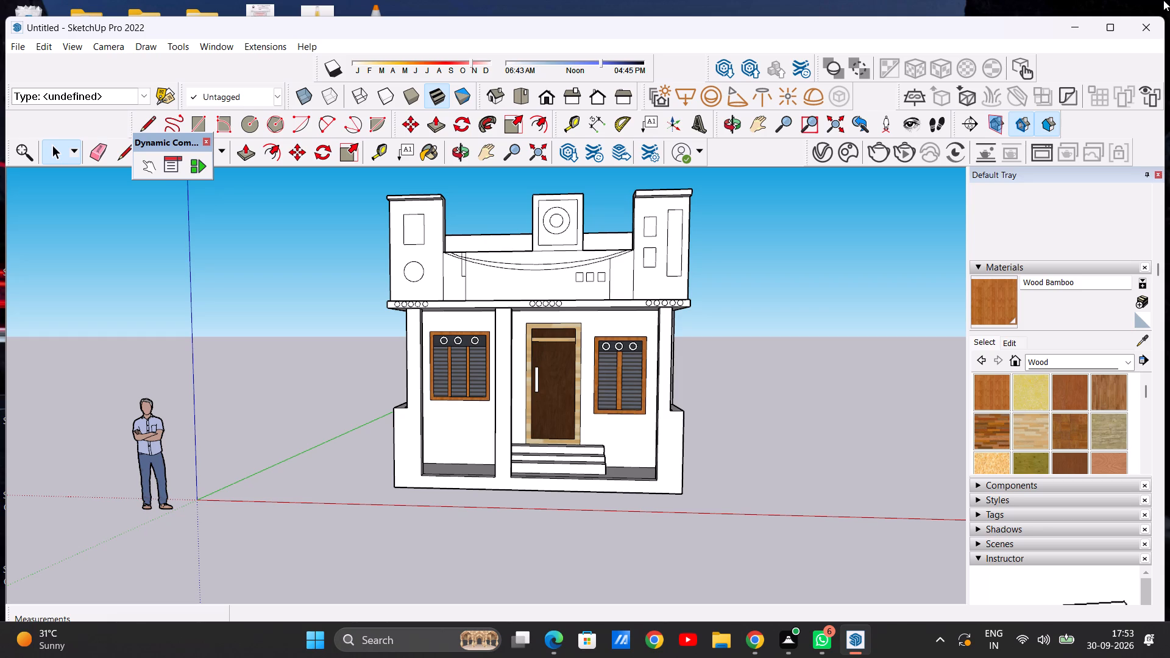
scroll(556, 304, "down", 3)
scroll(628, 249, "up", 1)
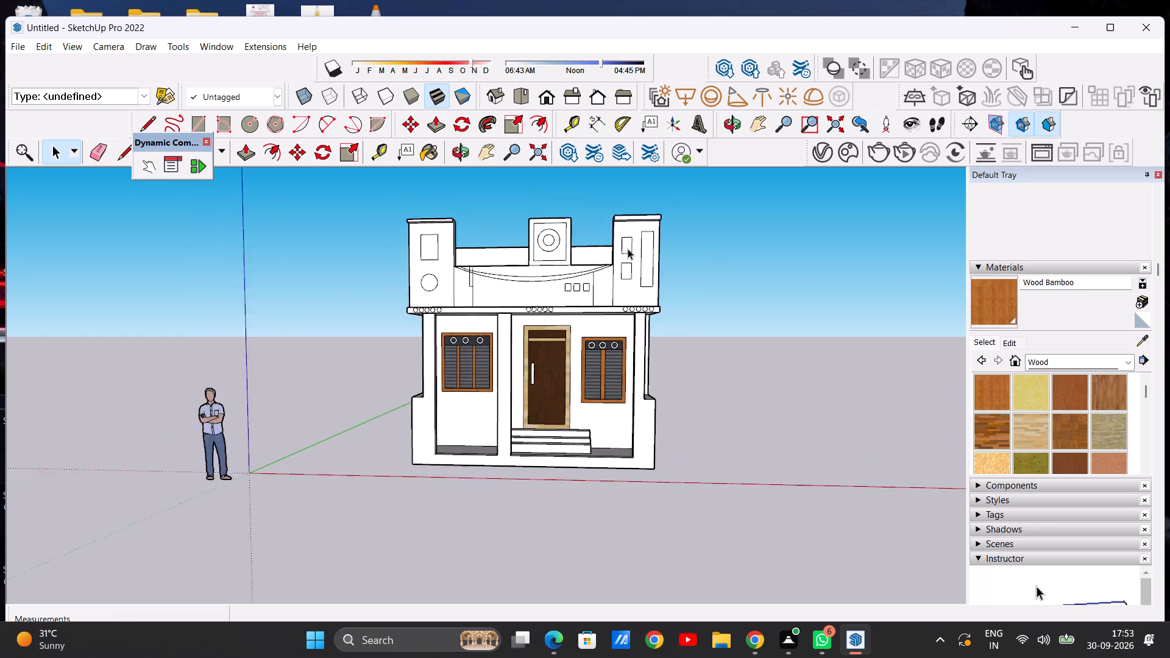
Extrude the long part of the parapet's curved band outward about 3 1/16" with Push/Pull.
scroll(628, 249, "up", 2)
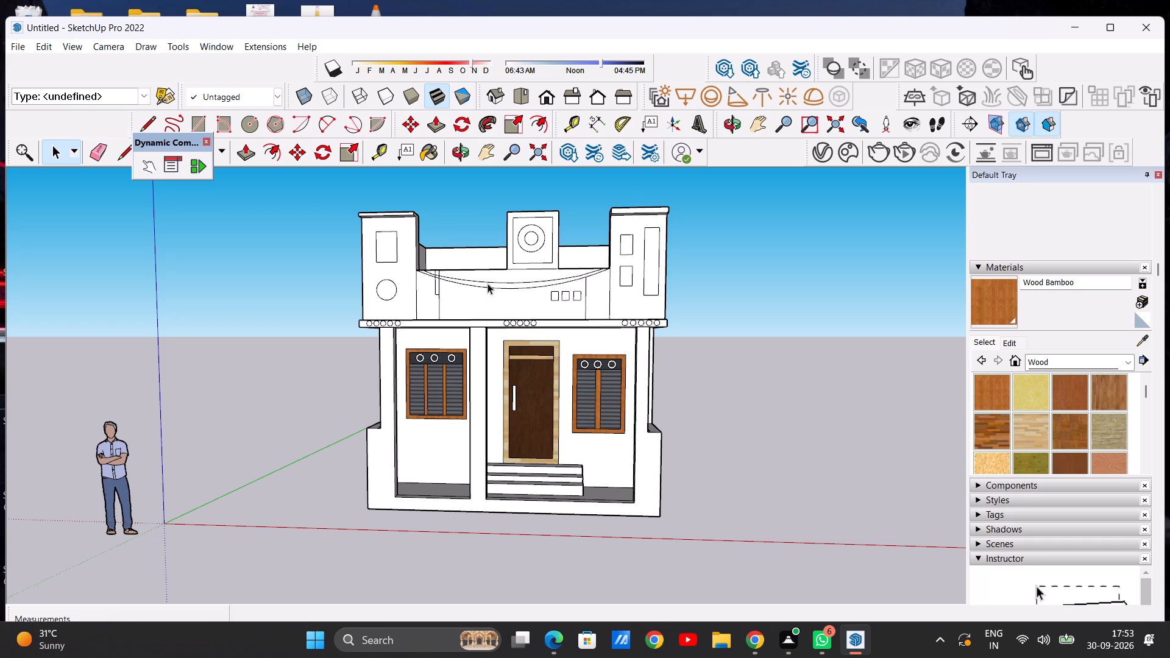
scroll(486, 305, "up", 2)
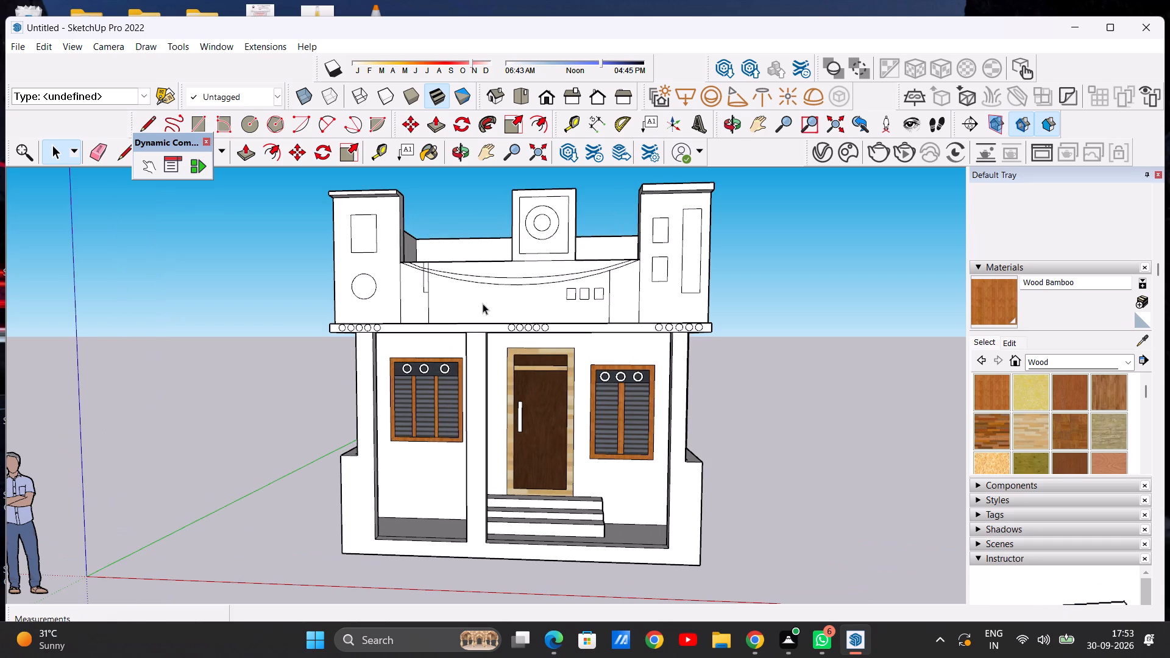
middle_click_drag(439, 290, 467, 336)
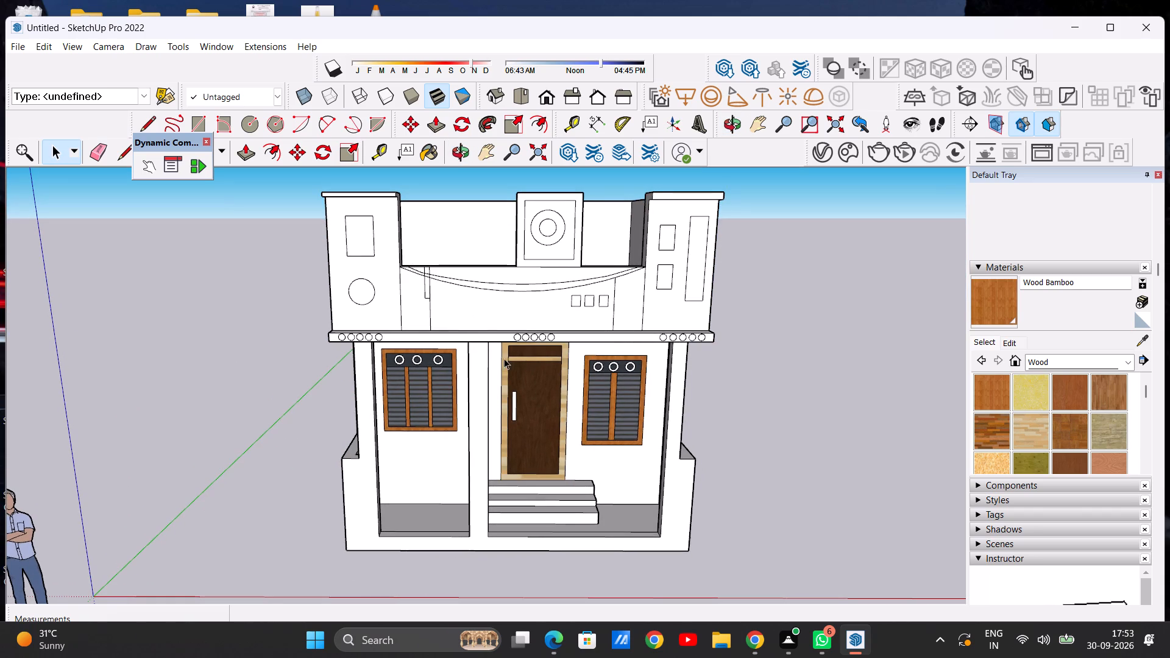
middle_click_drag(400, 289, 491, 304)
scroll(442, 288, "up", 6)
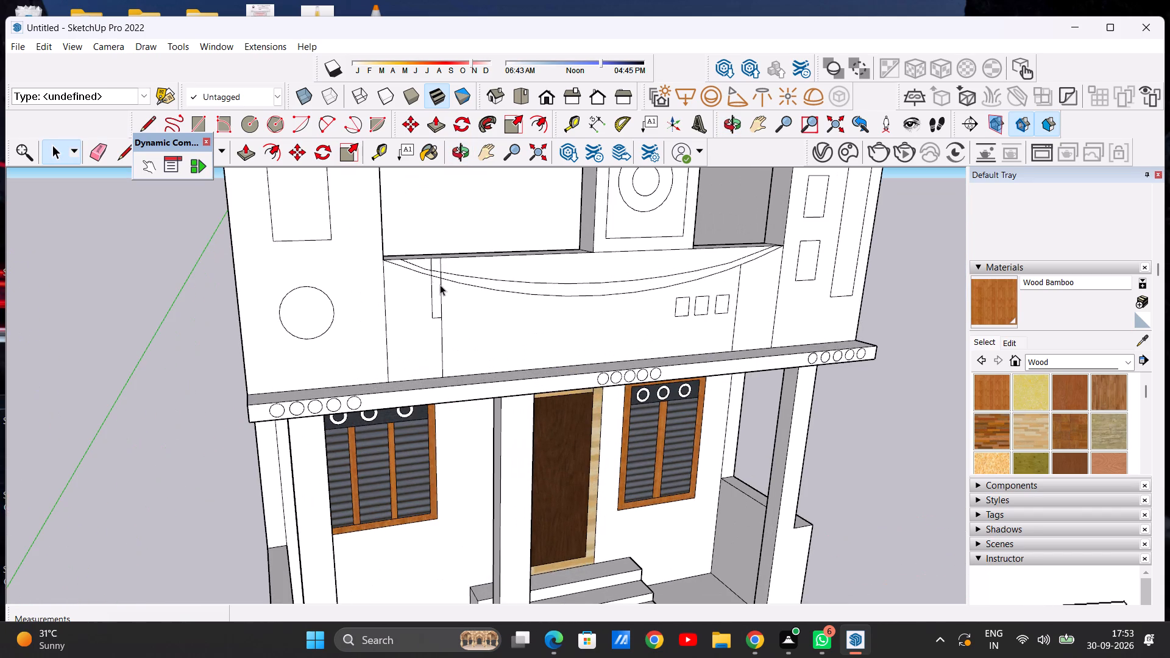
left_click(248, 149)
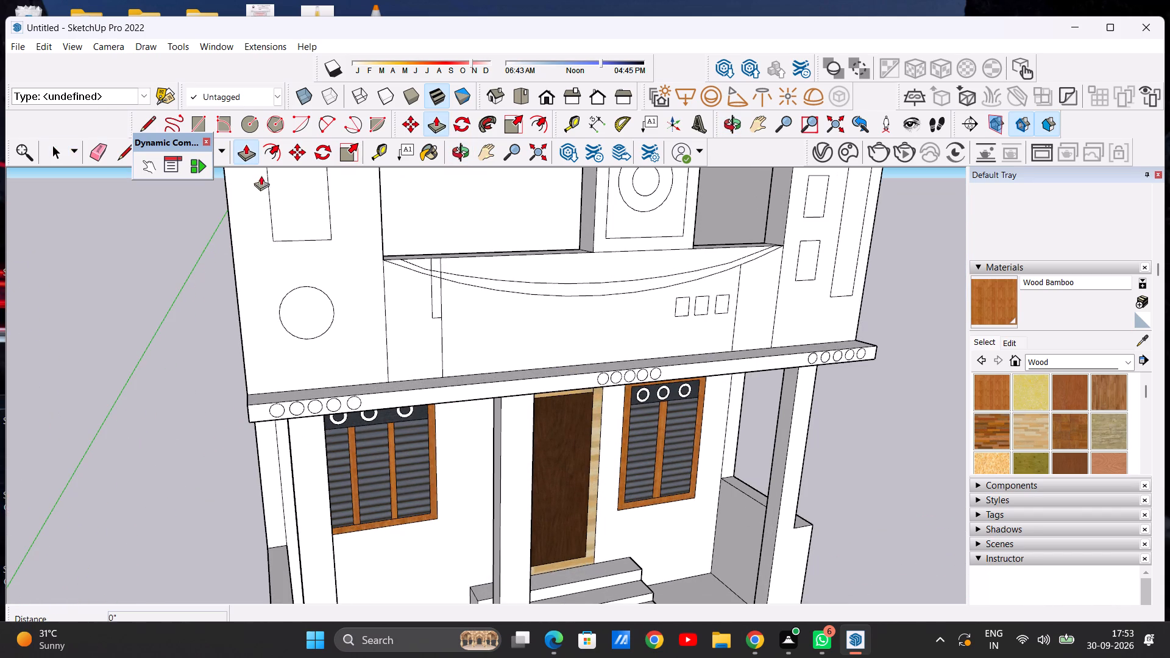
scroll(464, 277, "up", 11)
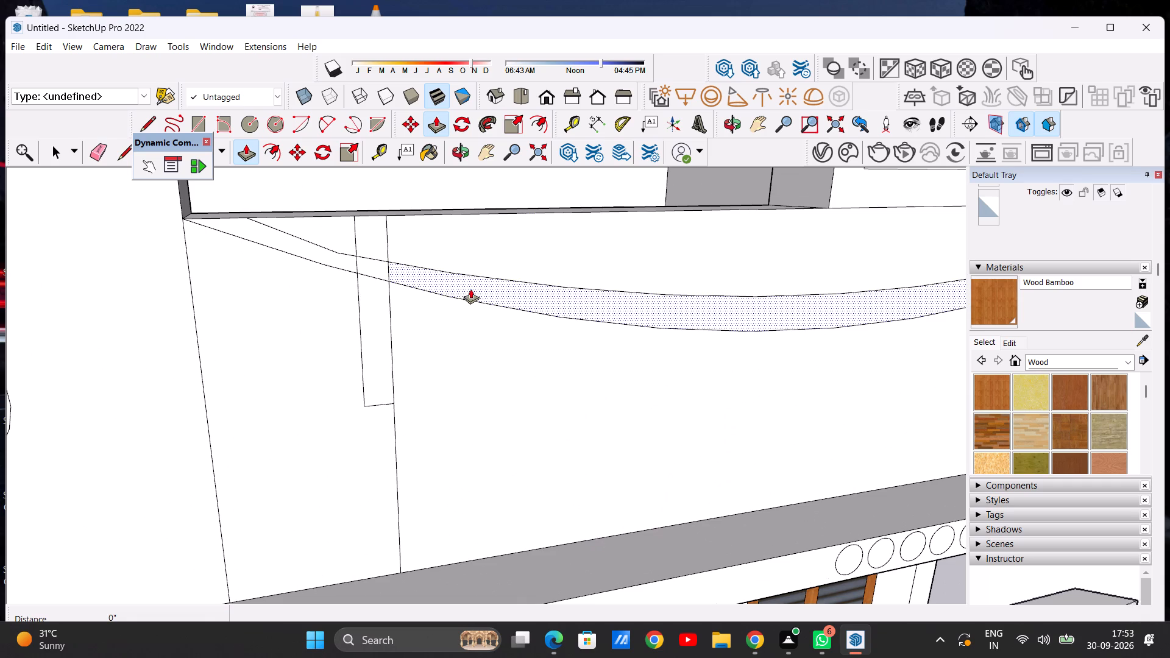
left_click(470, 283)
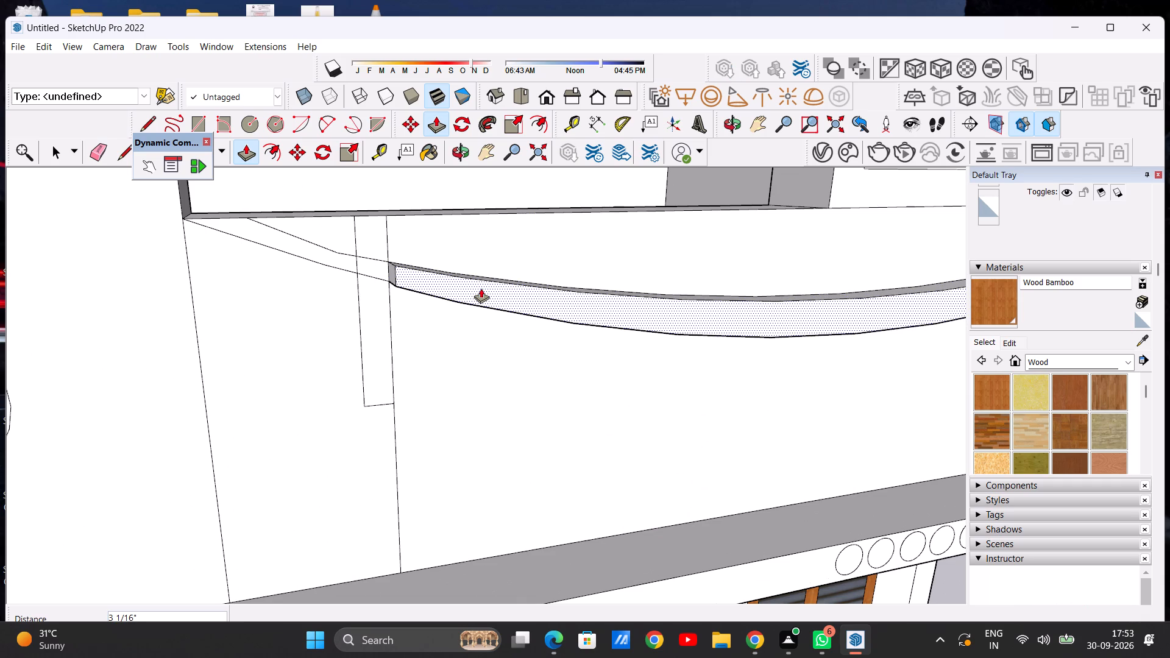
left_click(481, 288)
key("space")
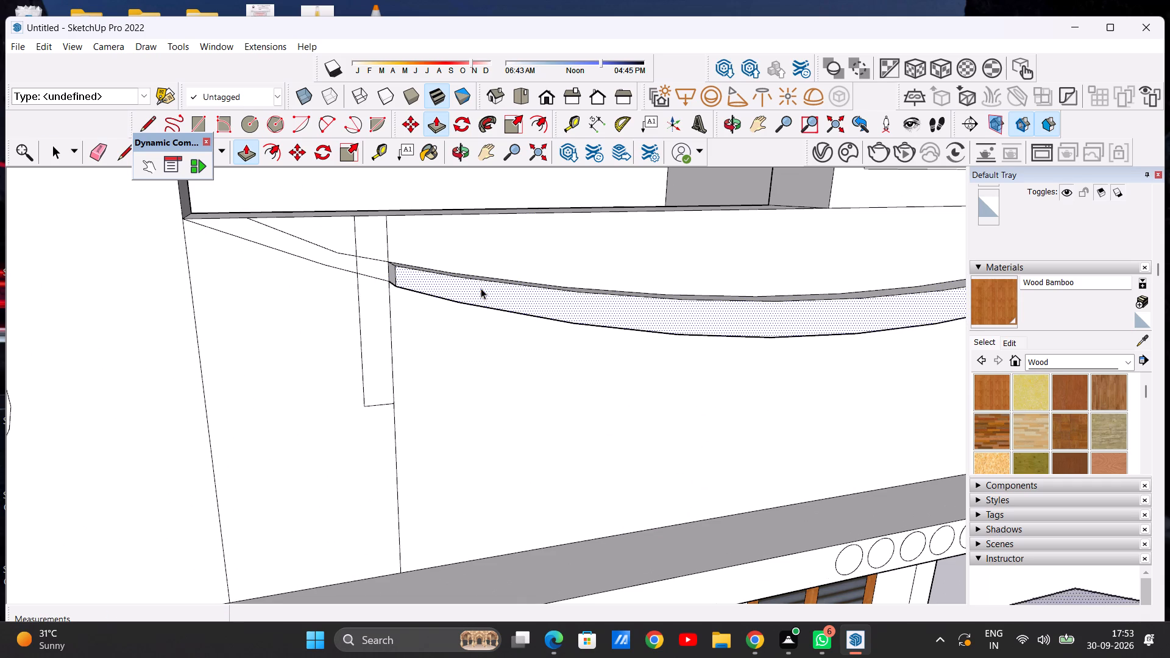
Erase the two curved band line segments that cross the narrow vertical rectangle near the parapet's left end.
scroll(484, 335, "down", 10)
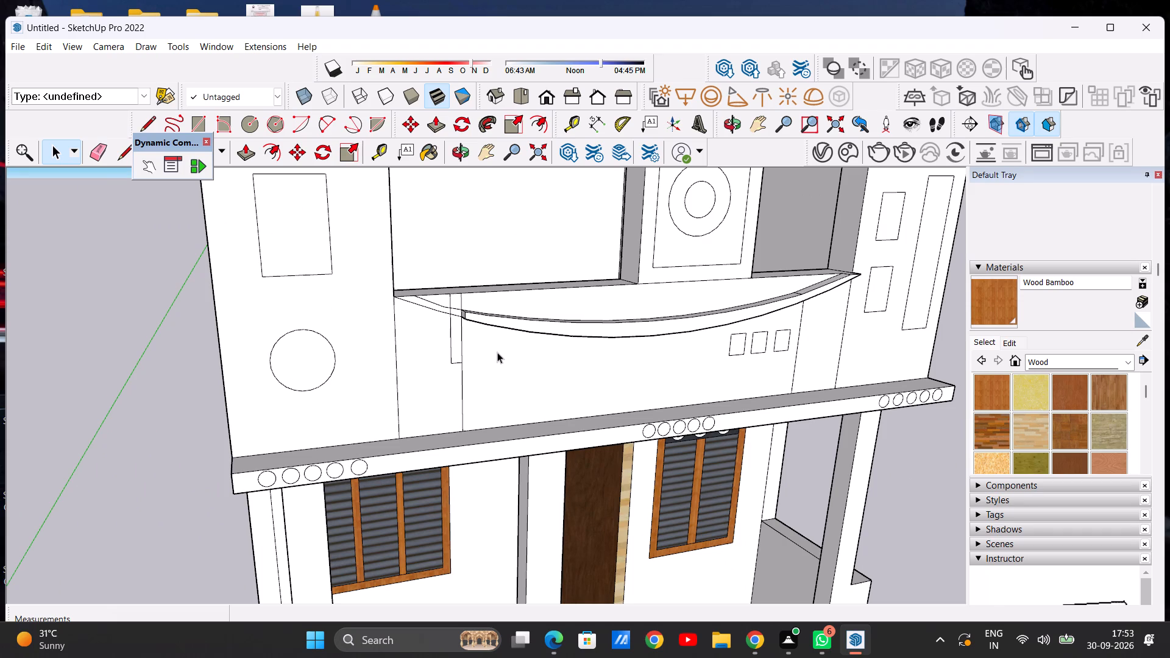
middle_click_drag(581, 362, 492, 345)
scroll(363, 301, "up", 1)
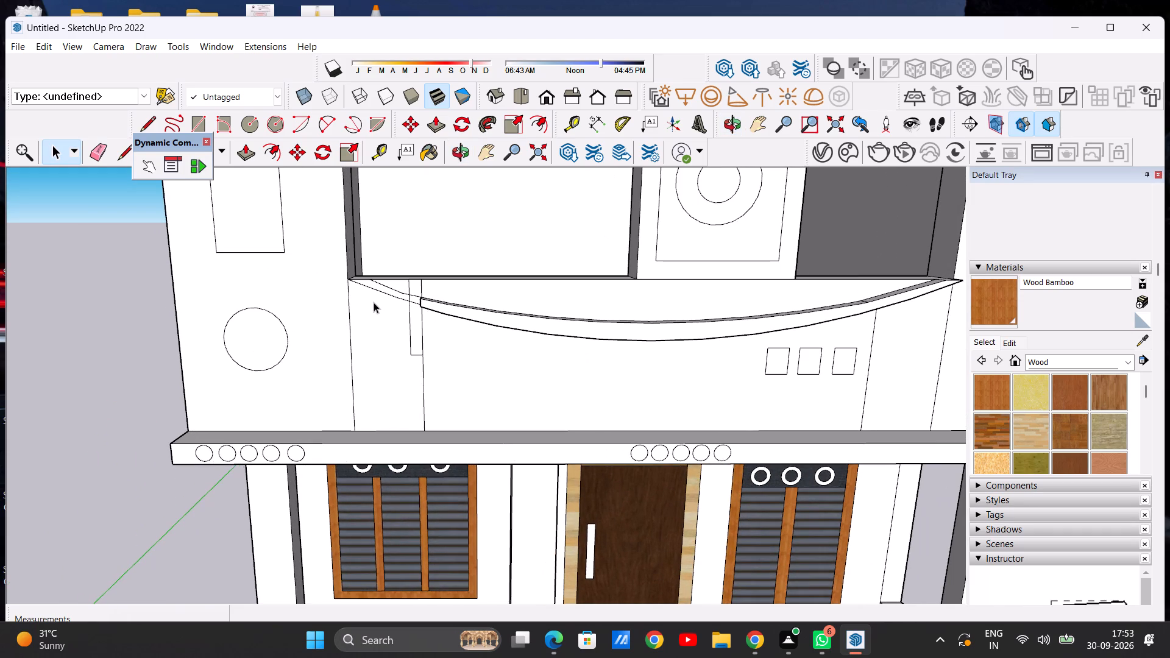
scroll(374, 302, "down", 4)
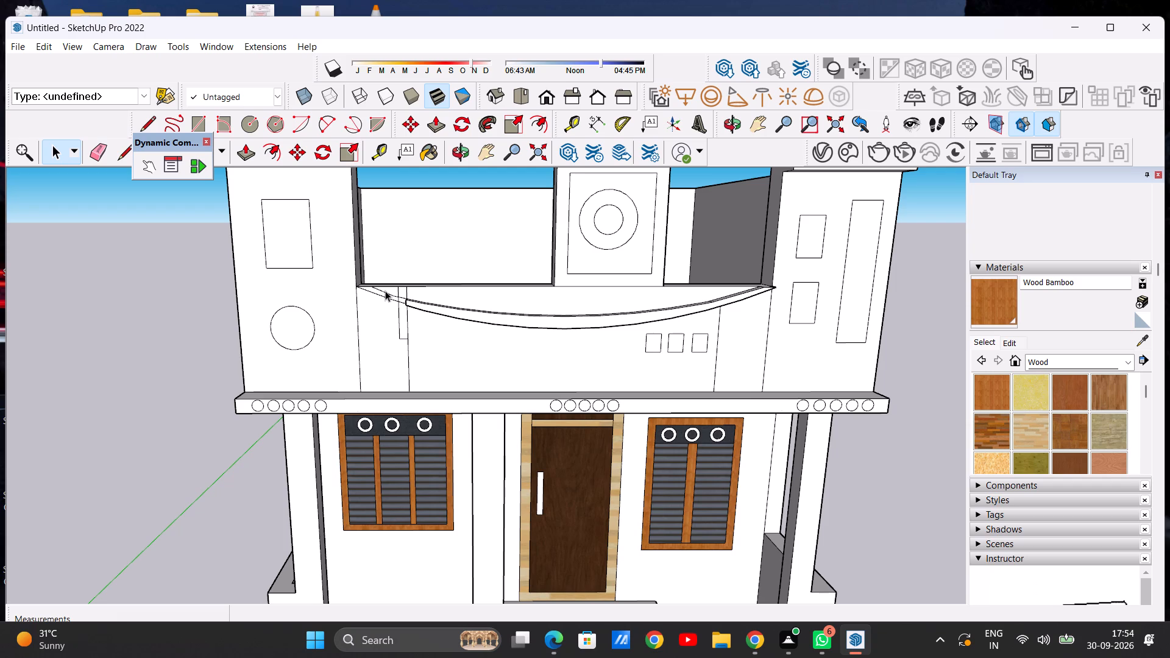
scroll(385, 291, "up", 12)
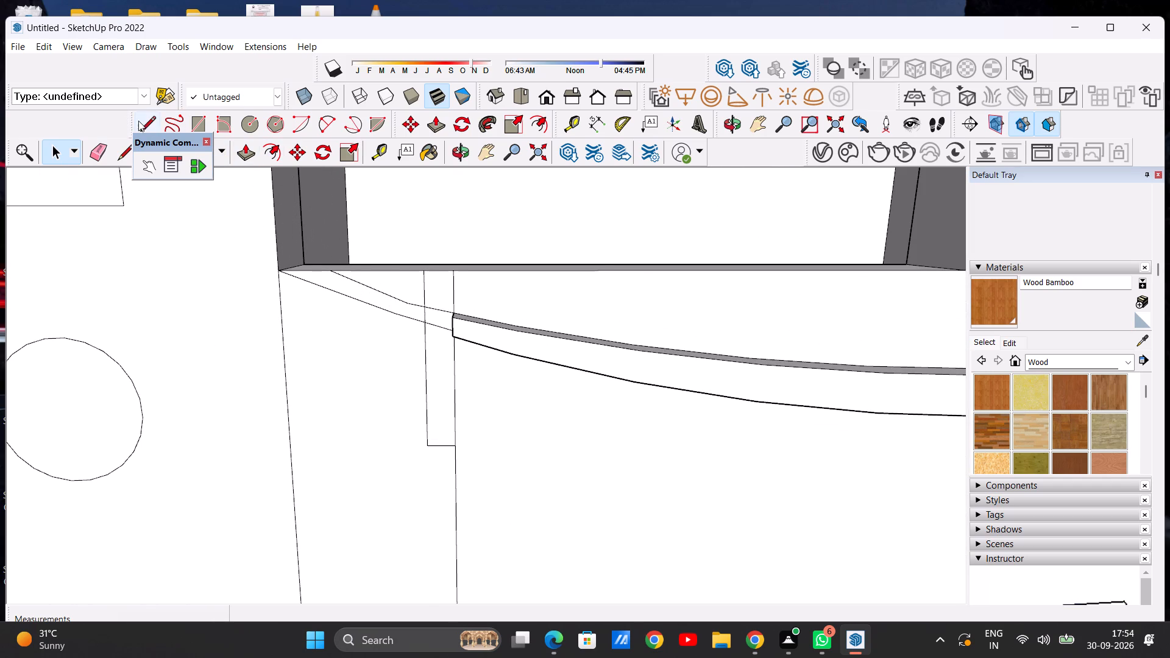
left_click(98, 150)
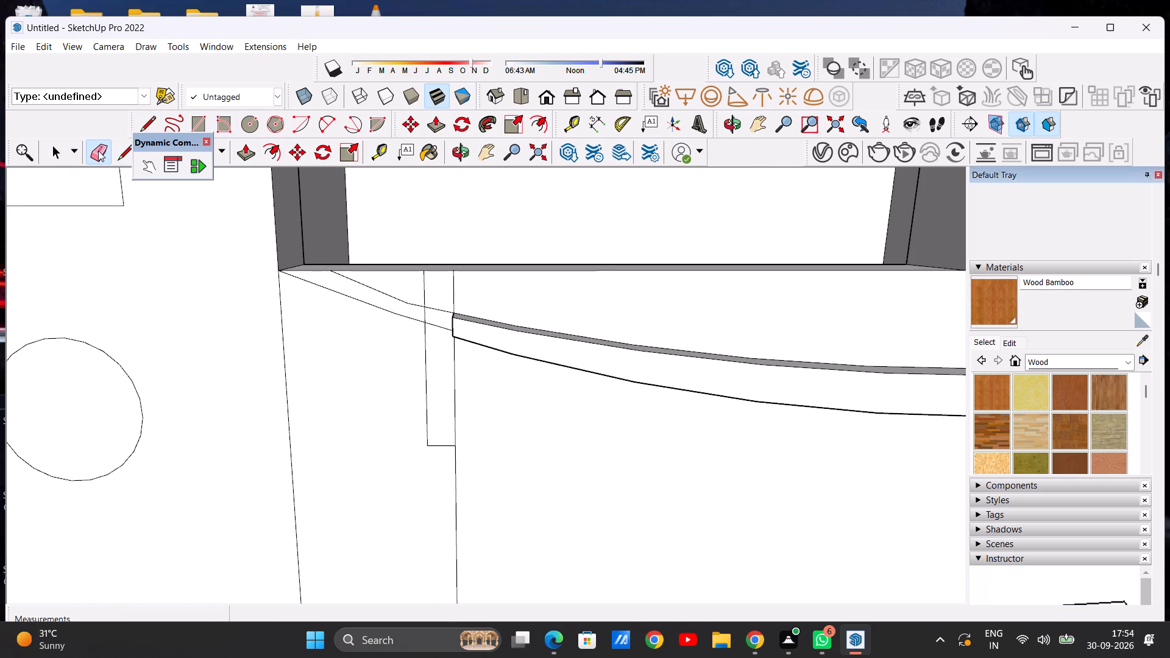
scroll(475, 347, "up", 5)
left_click_drag(414, 280, 419, 309)
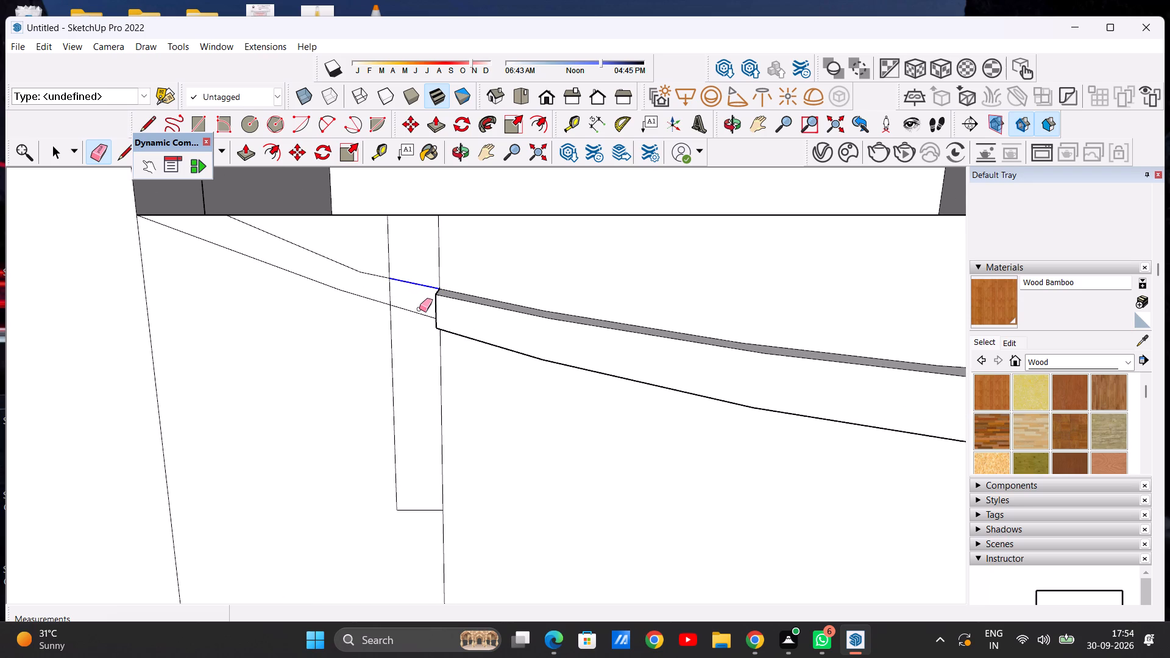
left_click_drag(419, 309, 421, 317)
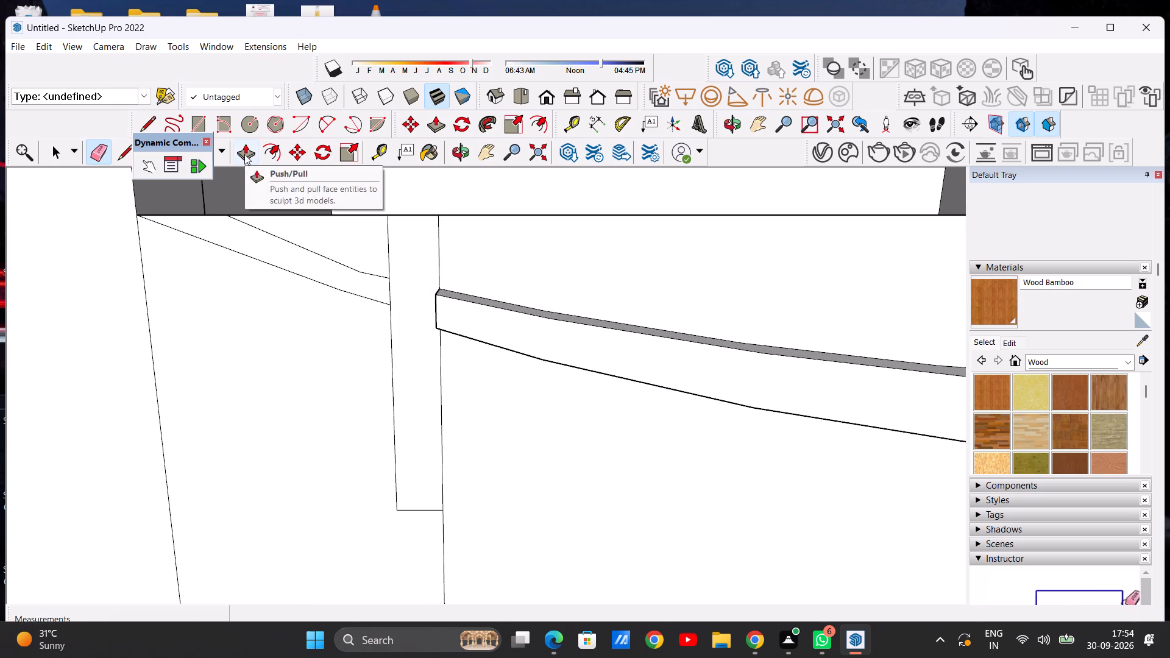
Extrude the short left end piece of the curved band outward, flush with the front of the long band.
left_click(244, 154)
left_click(356, 277)
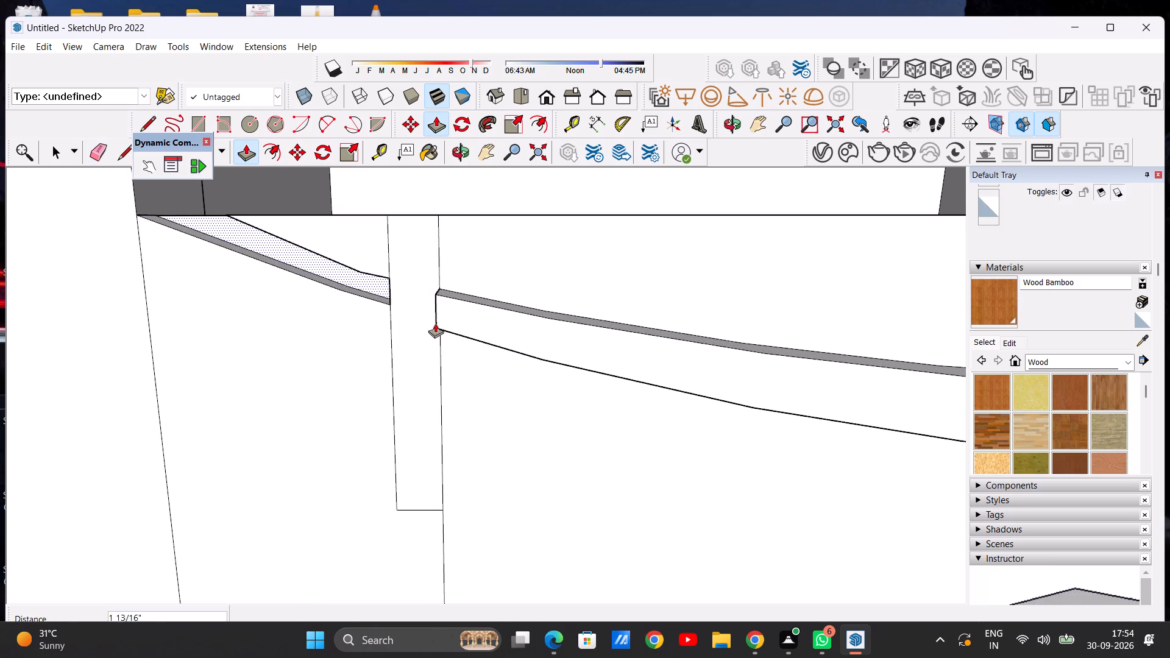
left_click(437, 324)
key("space")
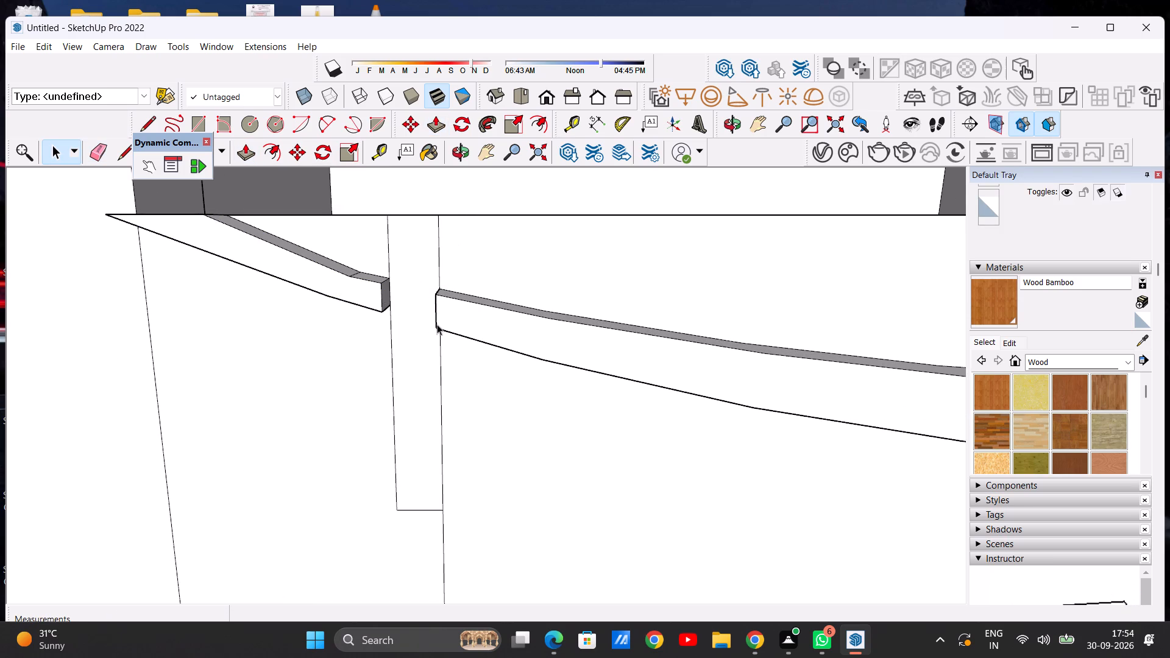
Extrude the narrow vertical rectangle between the two curved band pieces outward about 3 1/16", level with the band.
scroll(510, 275, "down", 13)
middle_click_drag(411, 287, 494, 285)
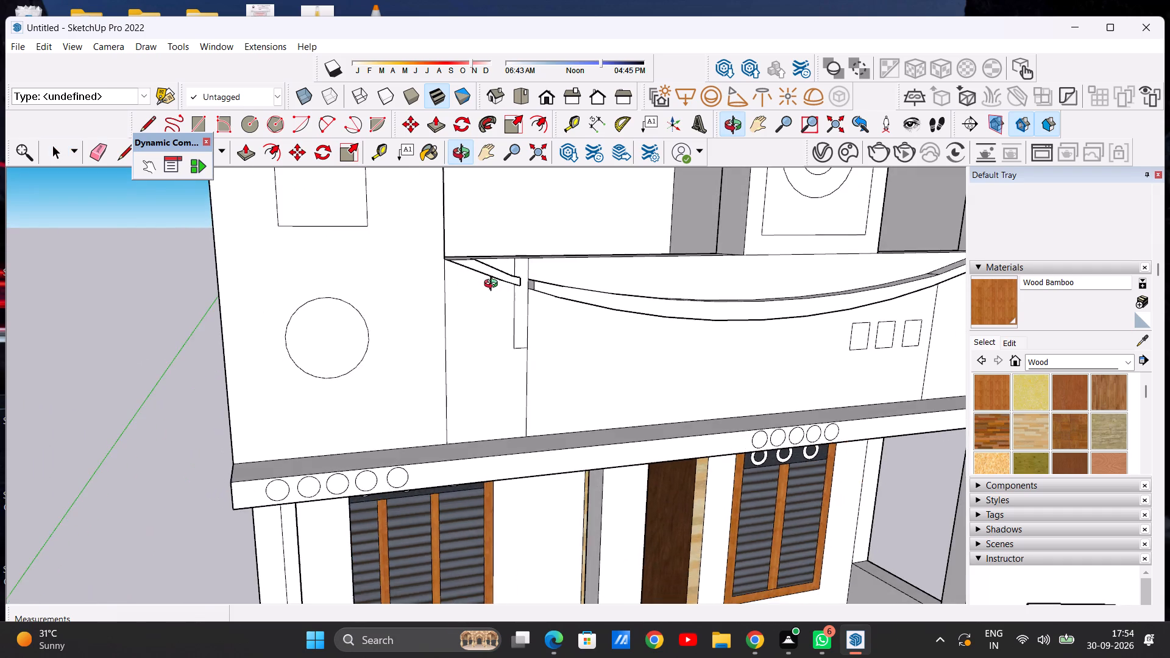
middle_click_drag(494, 285, 429, 291)
scroll(470, 281, "down", 4)
middle_click_drag(448, 305, 473, 312)
scroll(513, 297, "up", 7)
key("p")
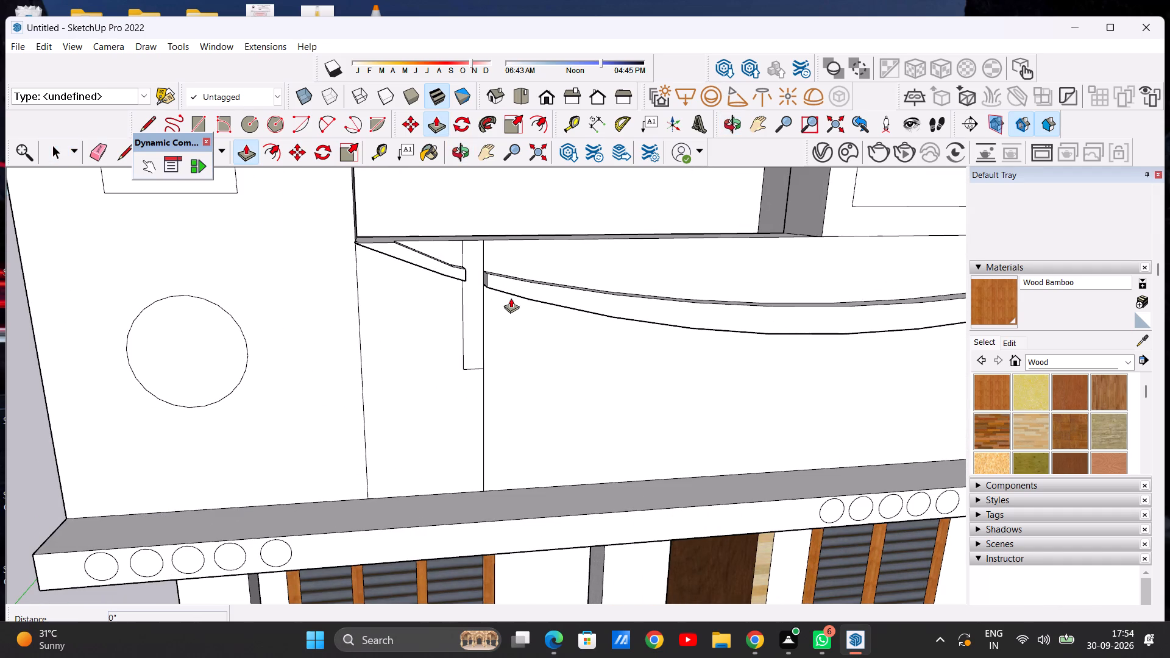
left_click(474, 295)
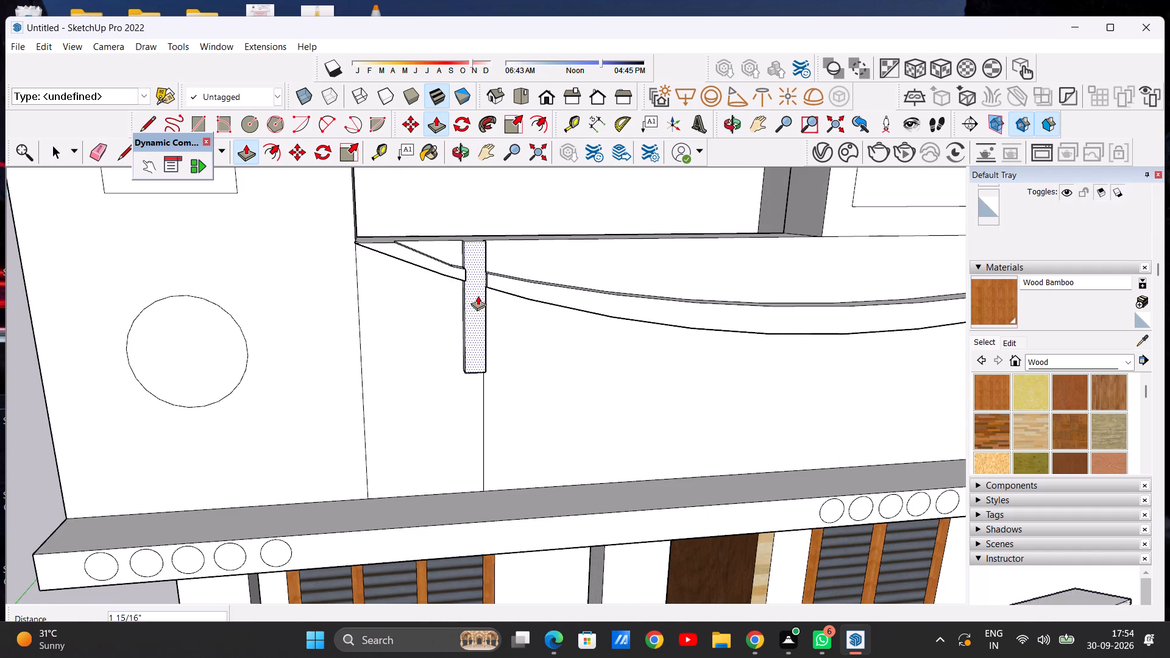
left_click(491, 280)
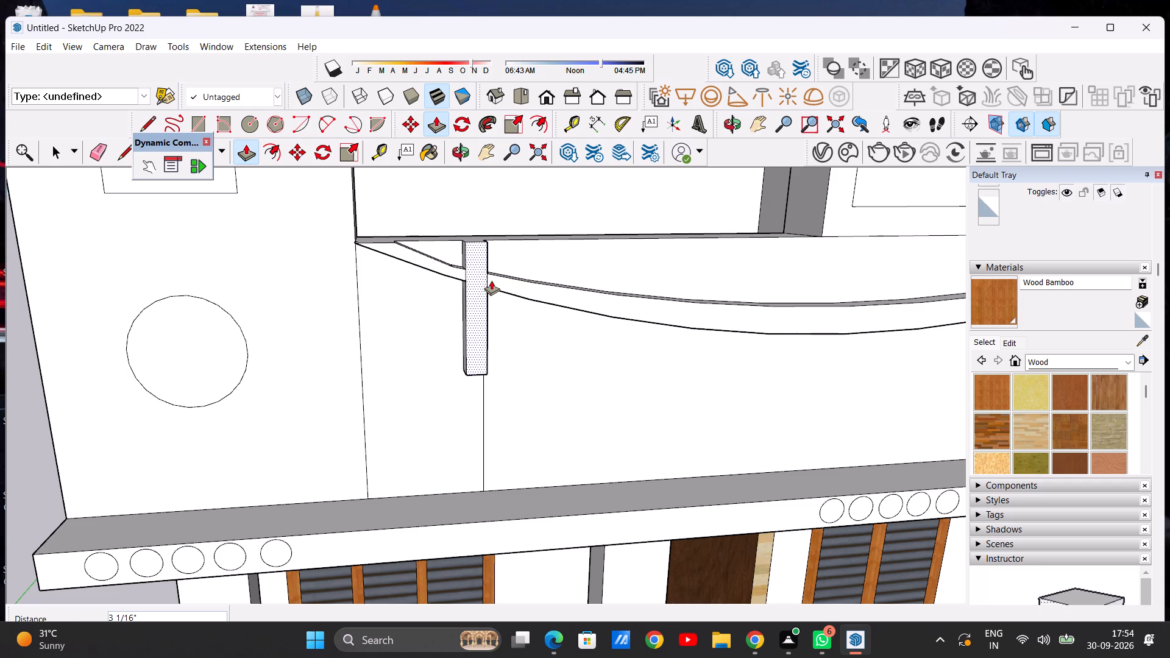
key("space")
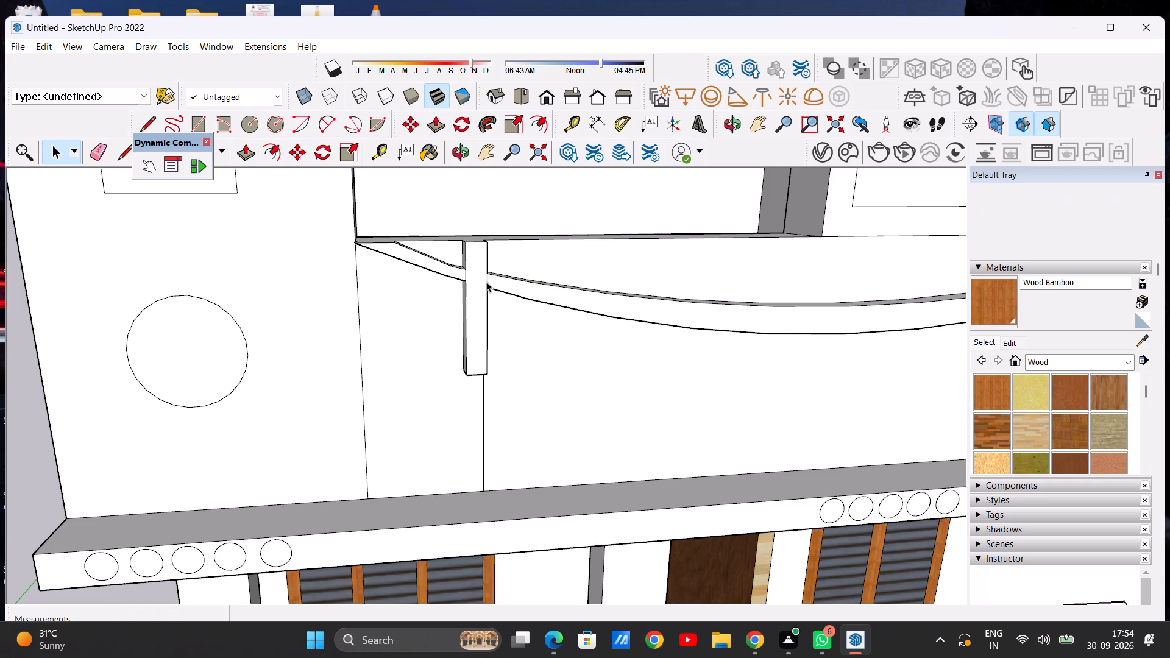
Push/Pull the front face of the narrow vertical bar a further 1 1/4" or so, so it projects beyond the curved band.
scroll(486, 281, "down", 7)
middle_click_drag(432, 288, 526, 309)
scroll(536, 307, "up", 9)
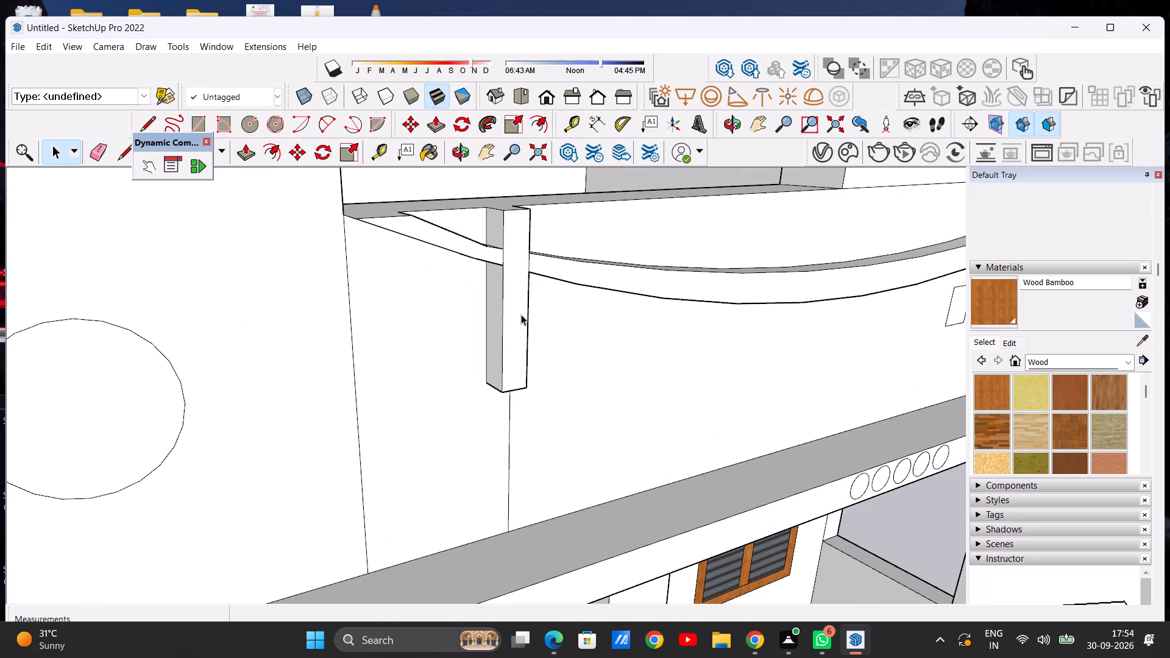
left_click(237, 148)
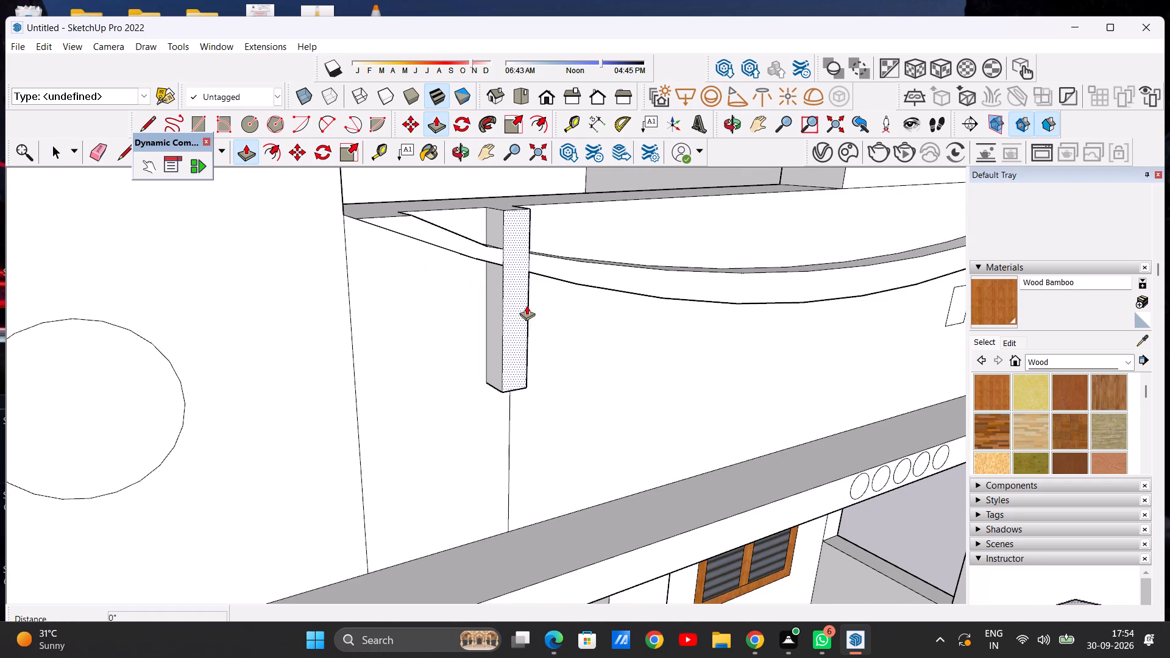
left_click(517, 311)
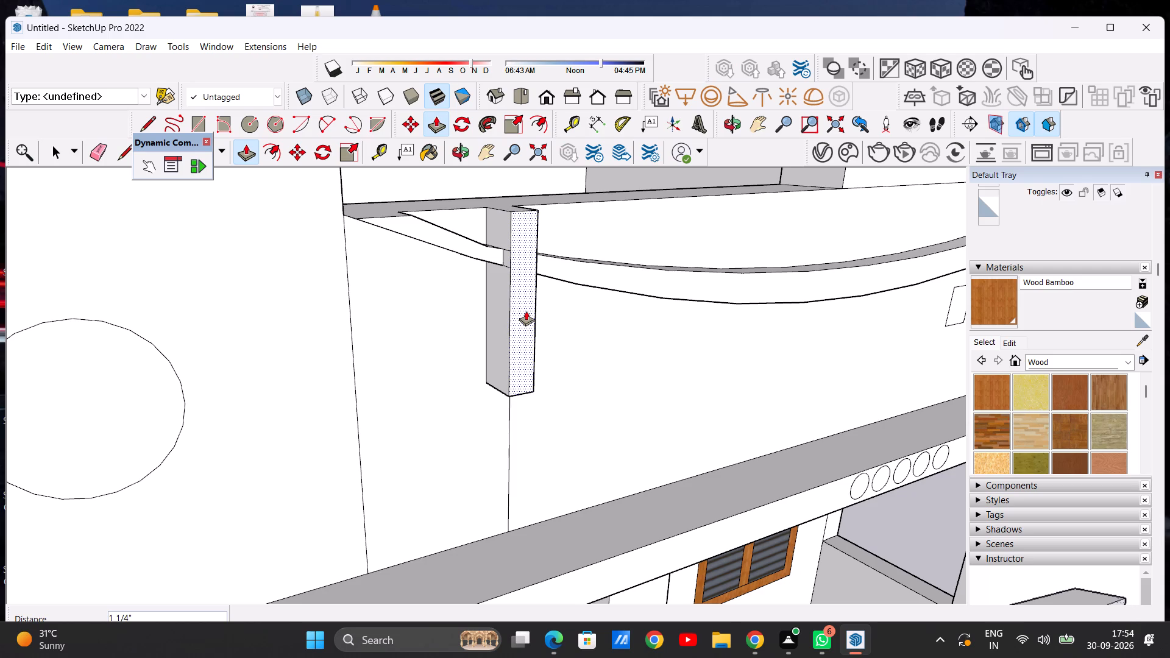
left_click(526, 311)
key("space")
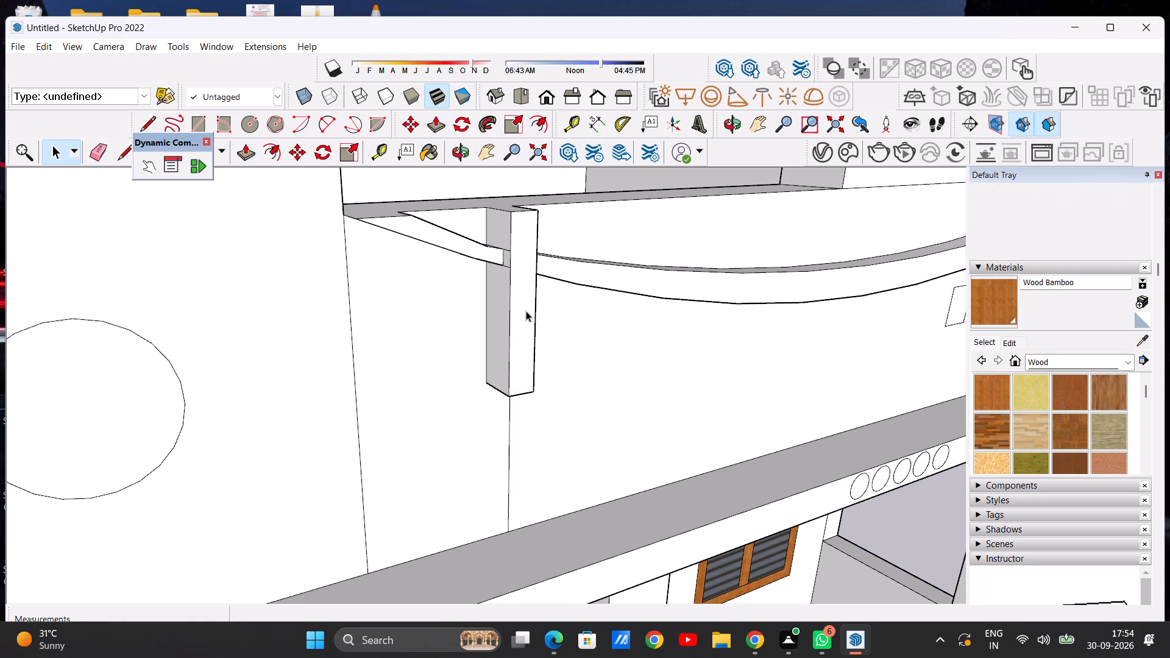
Examine the front facade with the raised curved band and vertical bar from closer and farther away.
scroll(505, 297, "down", 6)
middle_click_drag(562, 289, 406, 275)
scroll(406, 275, "down", 3)
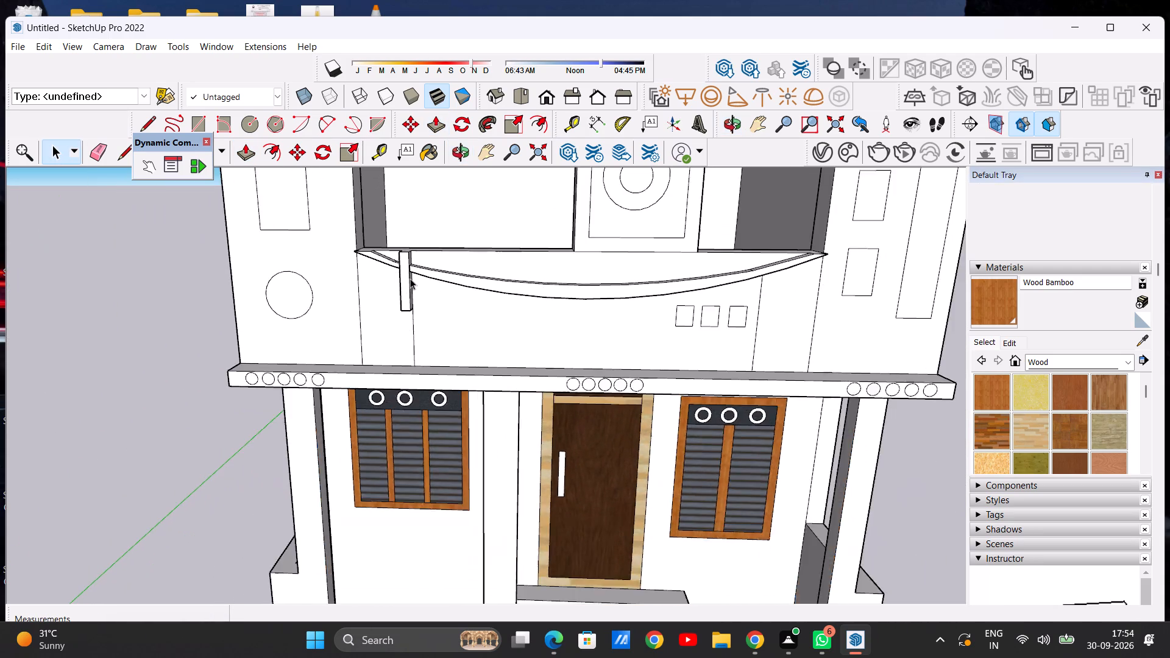
scroll(410, 278, "down", 9)
scroll(386, 292, "up", 2)
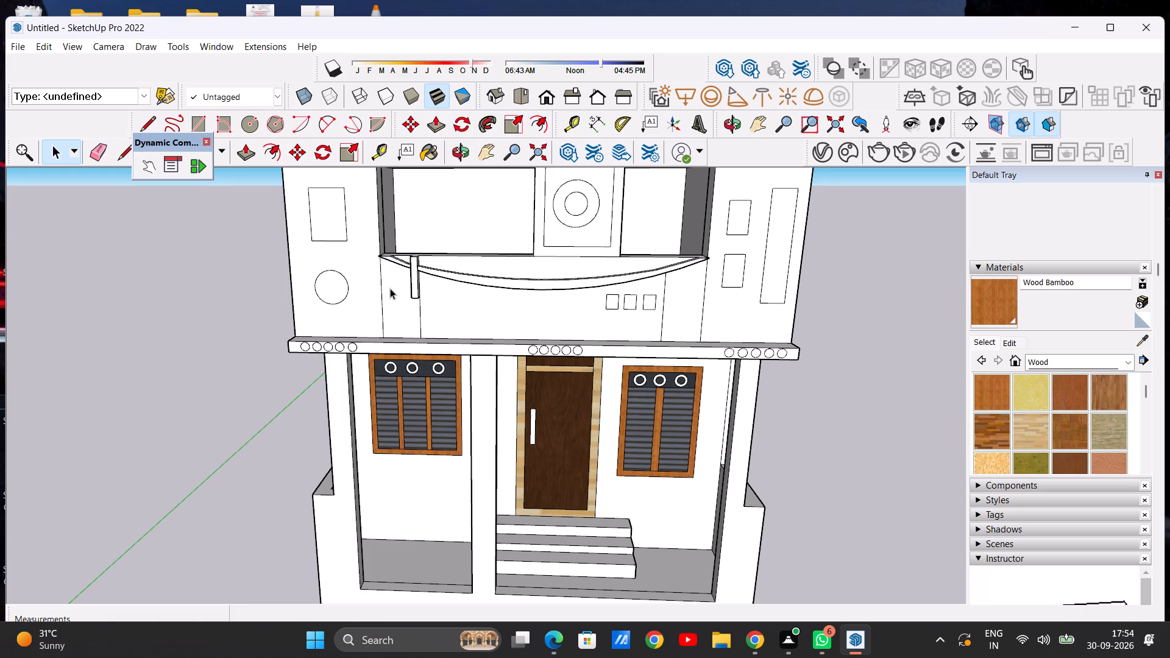
scroll(391, 288, "down", 1)
scroll(571, 299, "up", 2)
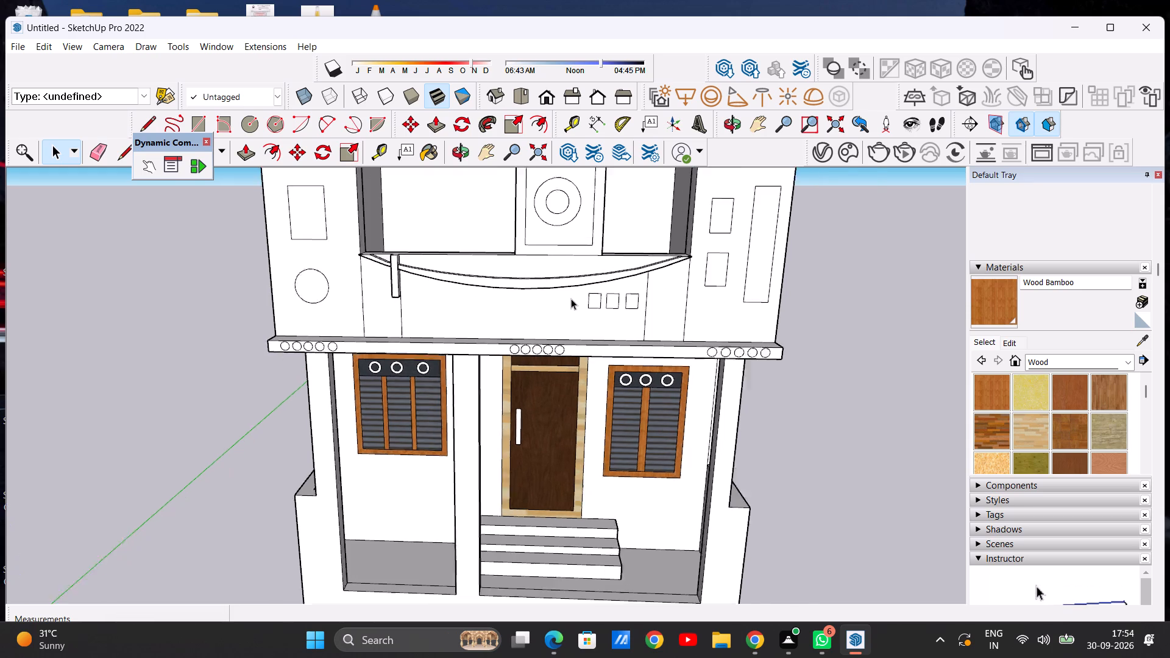
scroll(571, 299, "up", 3)
scroll(580, 287, "down", 1)
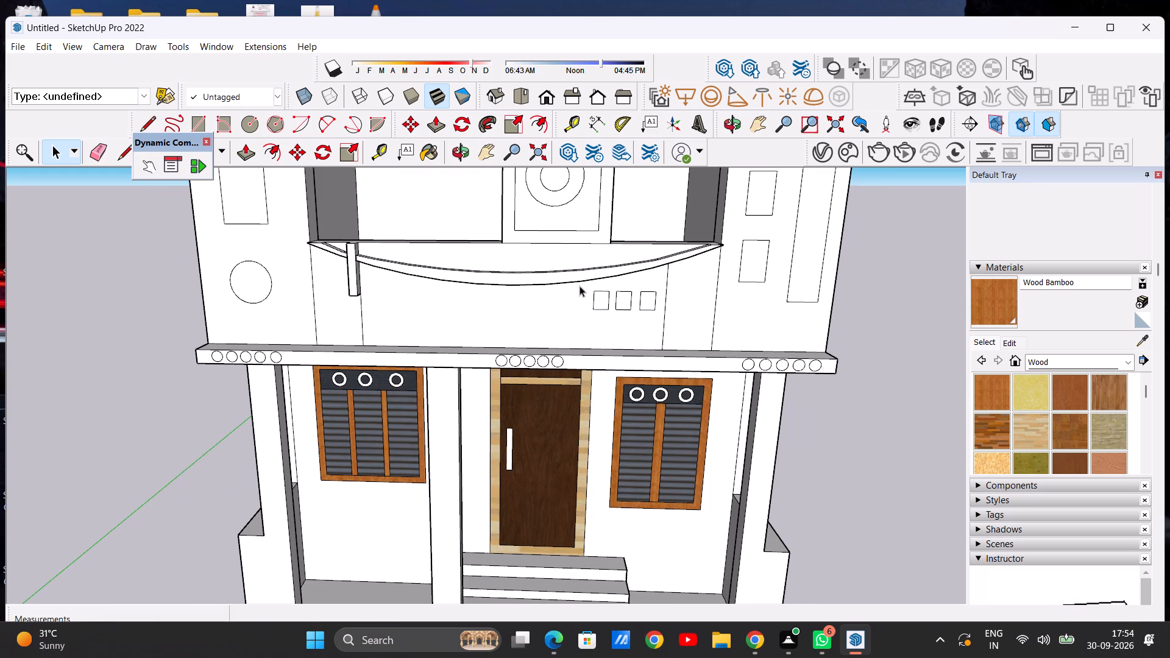
Extrude the leftmost of the three small rectangles below the curved band outward 4 5/8".
middle_click_drag(491, 299, 559, 282)
scroll(627, 295, "up", 2)
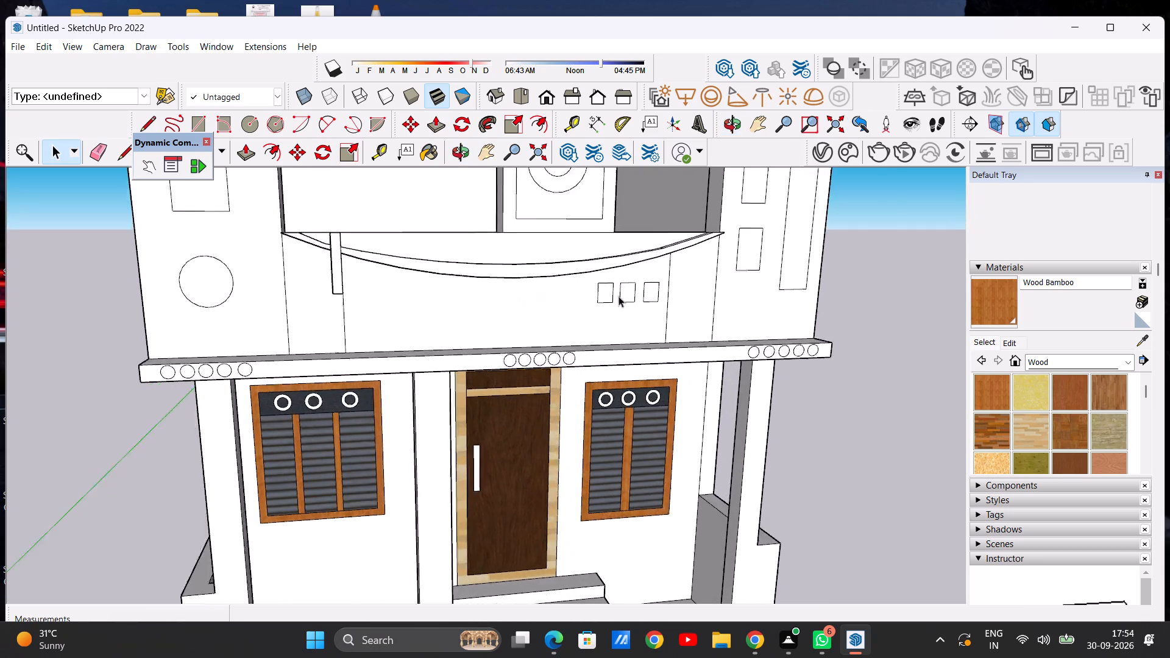
scroll(619, 296, "up", 2)
middle_click_drag(526, 303, 544, 303)
scroll(590, 299, "up", 5)
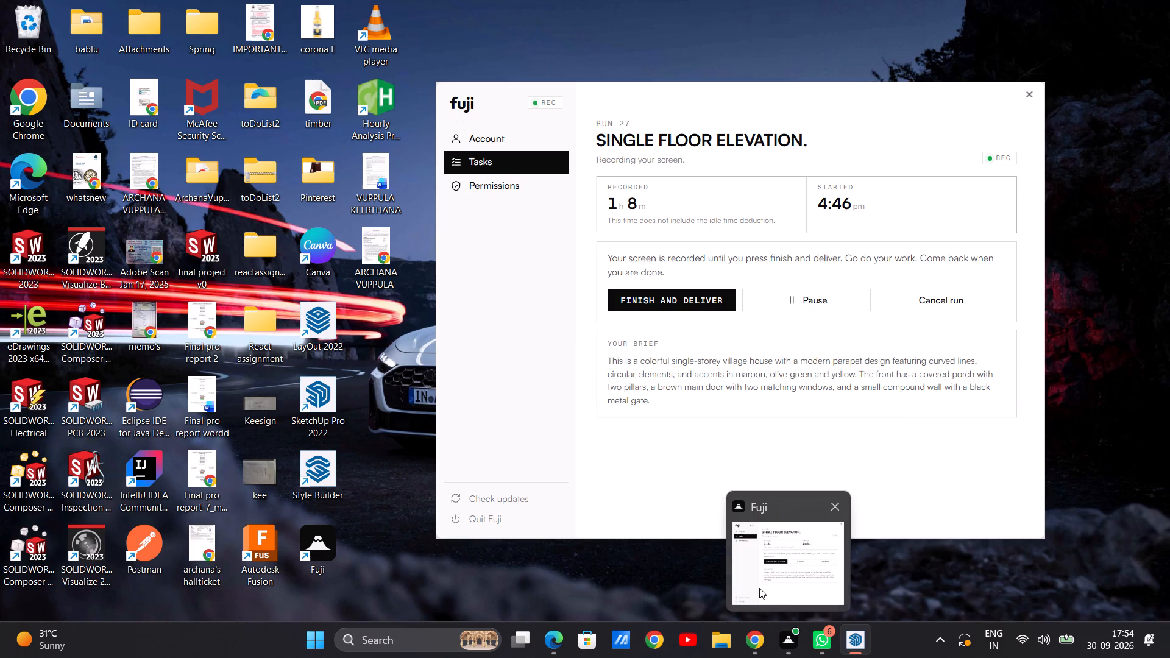
left_click(835, 579)
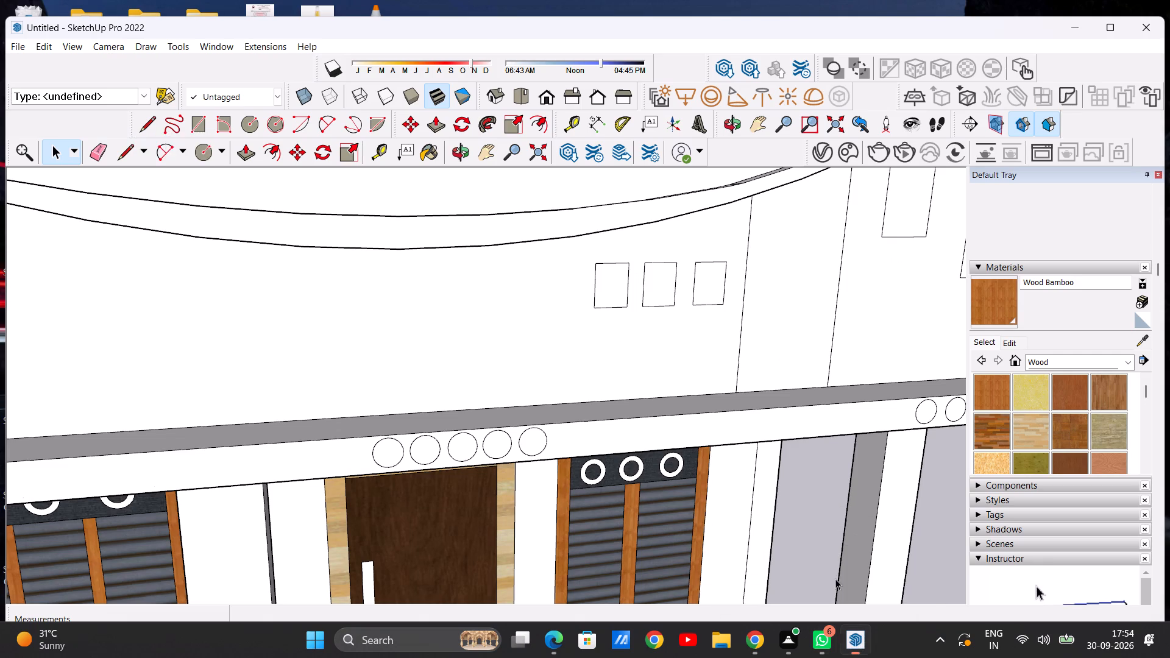
scroll(680, 334, "down", 3)
scroll(790, 257, "up", 4)
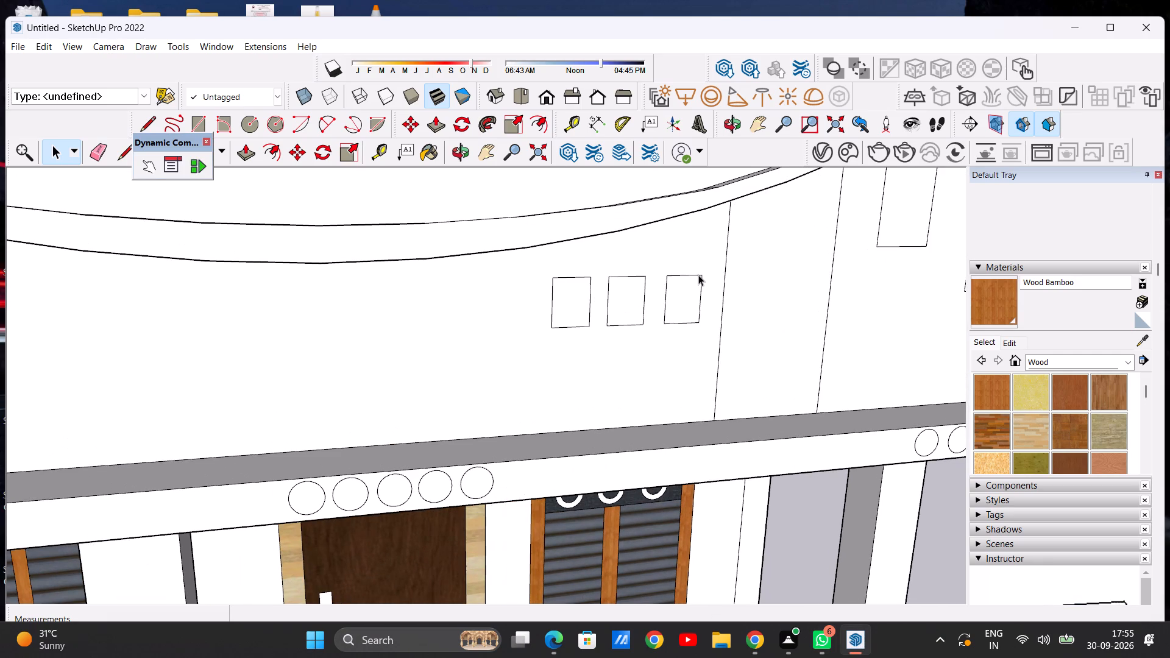
key("p")
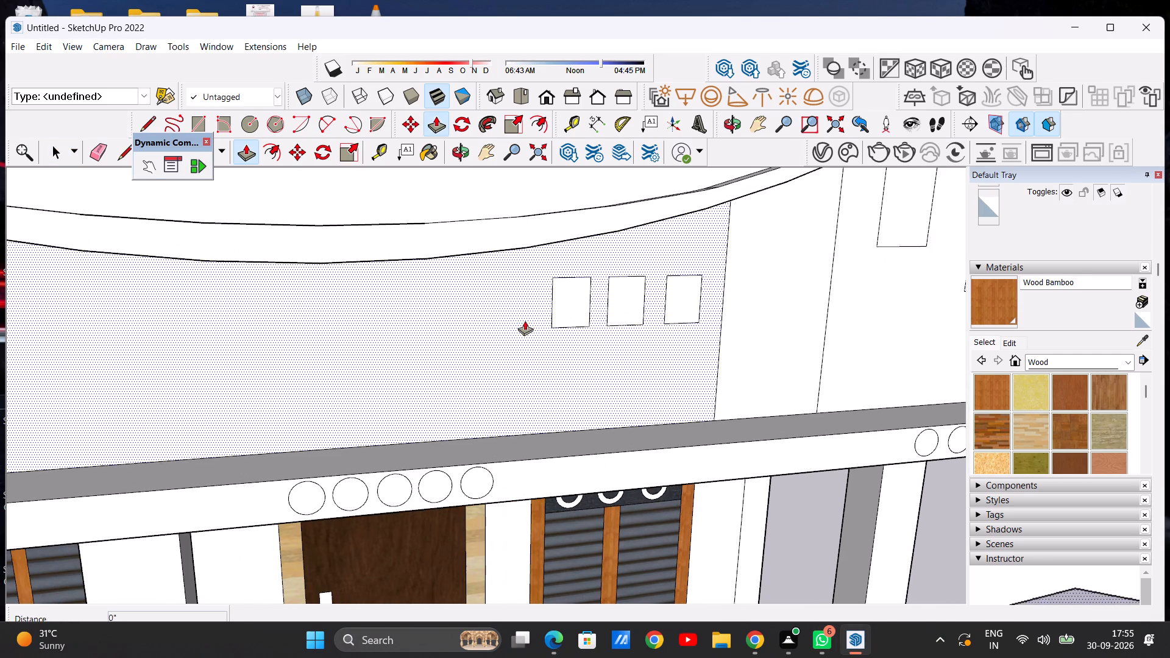
middle_click_drag(525, 320, 586, 326)
scroll(601, 310, "up", 4)
left_click(606, 304)
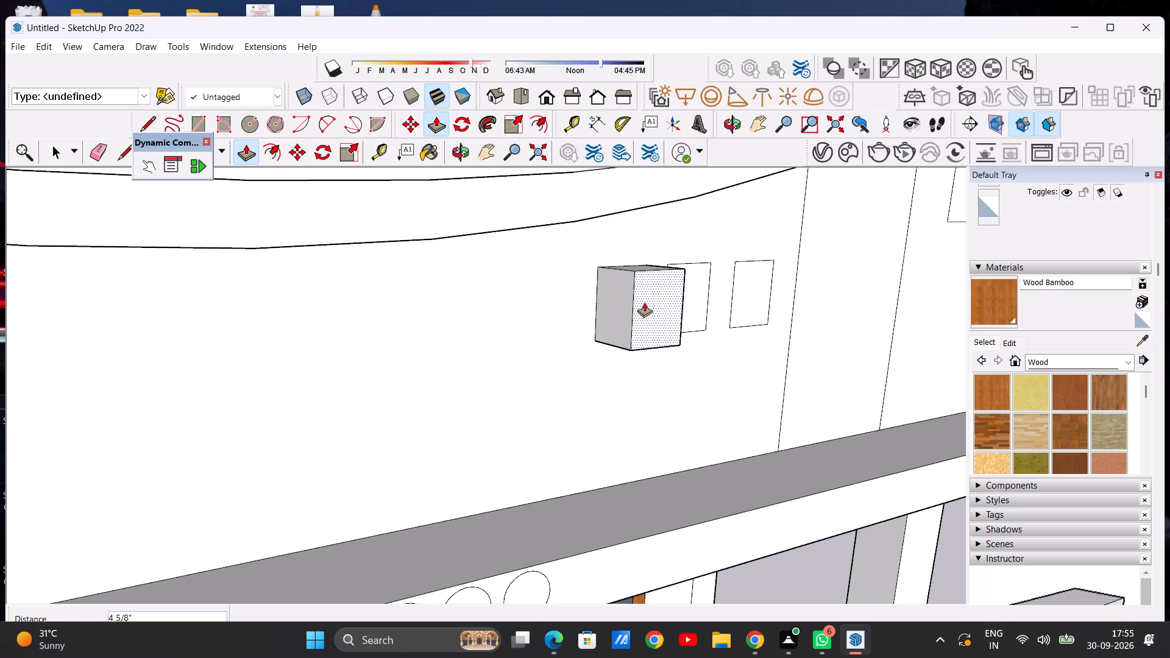
left_click(644, 302)
Extrude the other two small rectangles below the curved band outward 4 5/8", level with the first block.
left_click(693, 286)
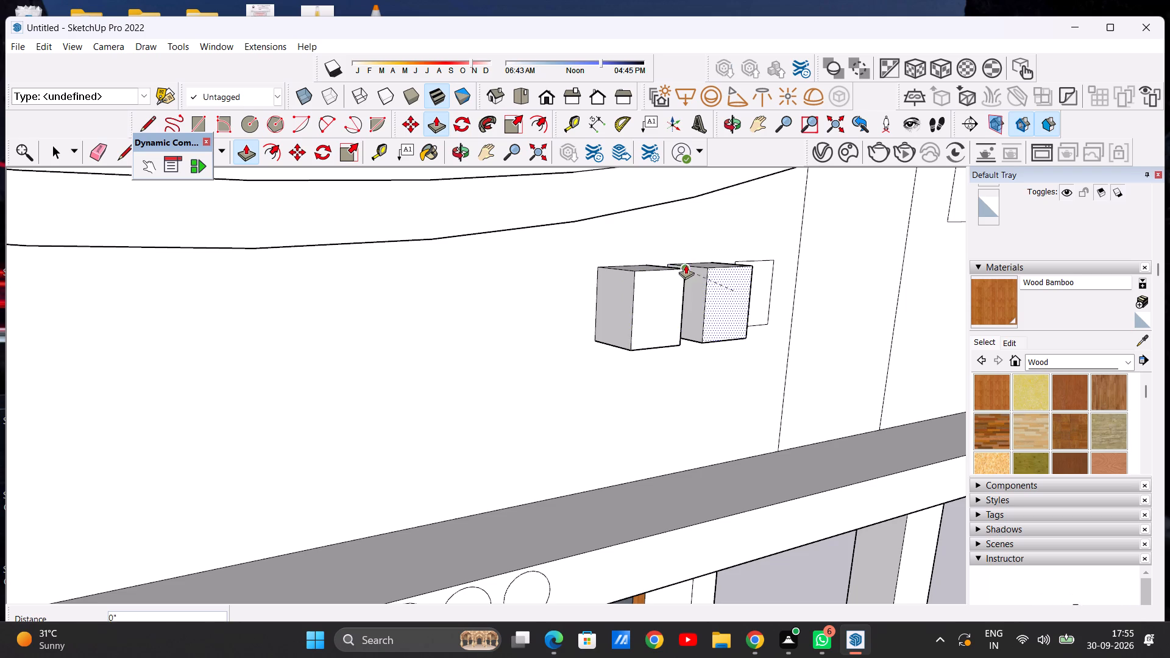
left_click(686, 269)
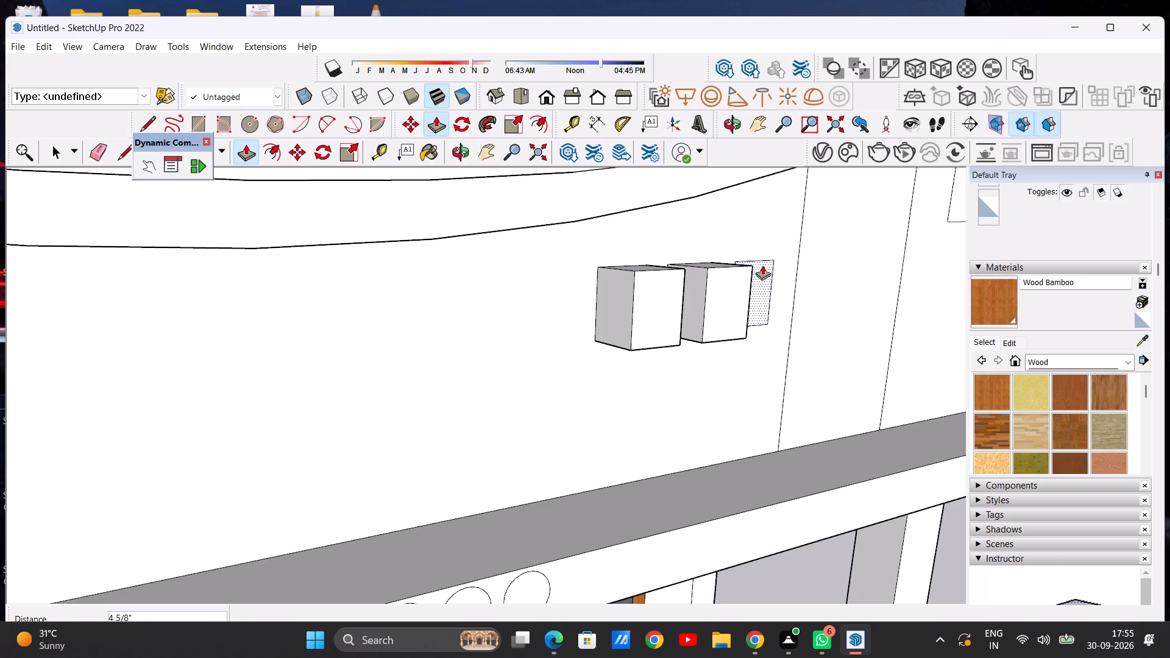
left_click(762, 265)
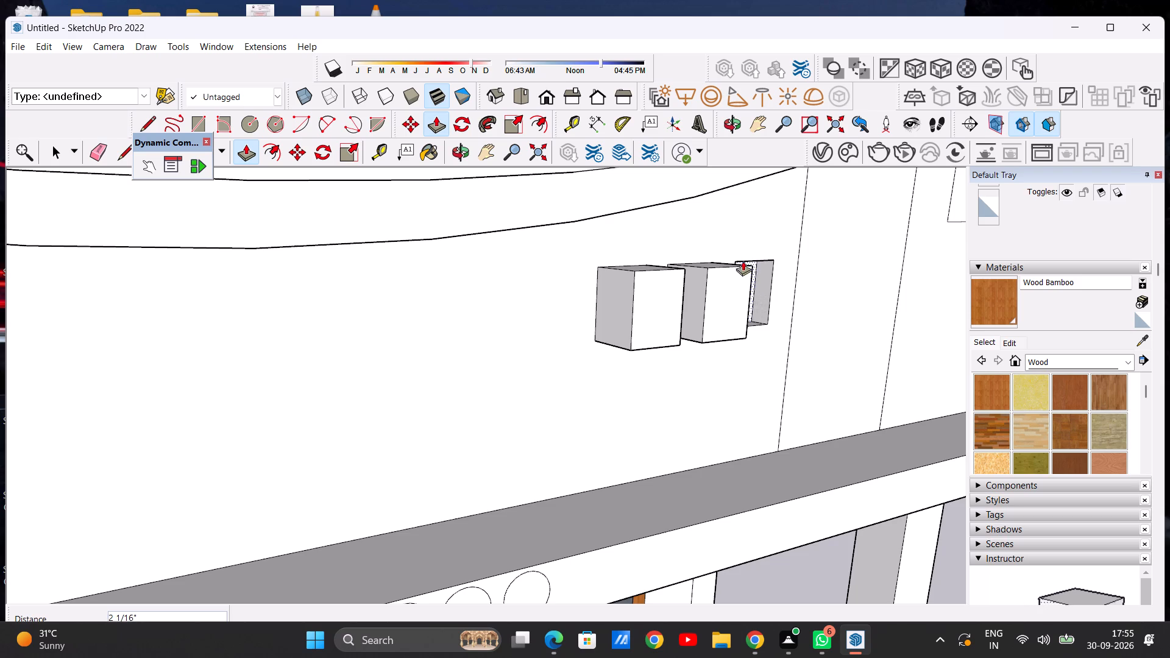
scroll(757, 265, "up", 5)
middle_click_drag(759, 271, 522, 311)
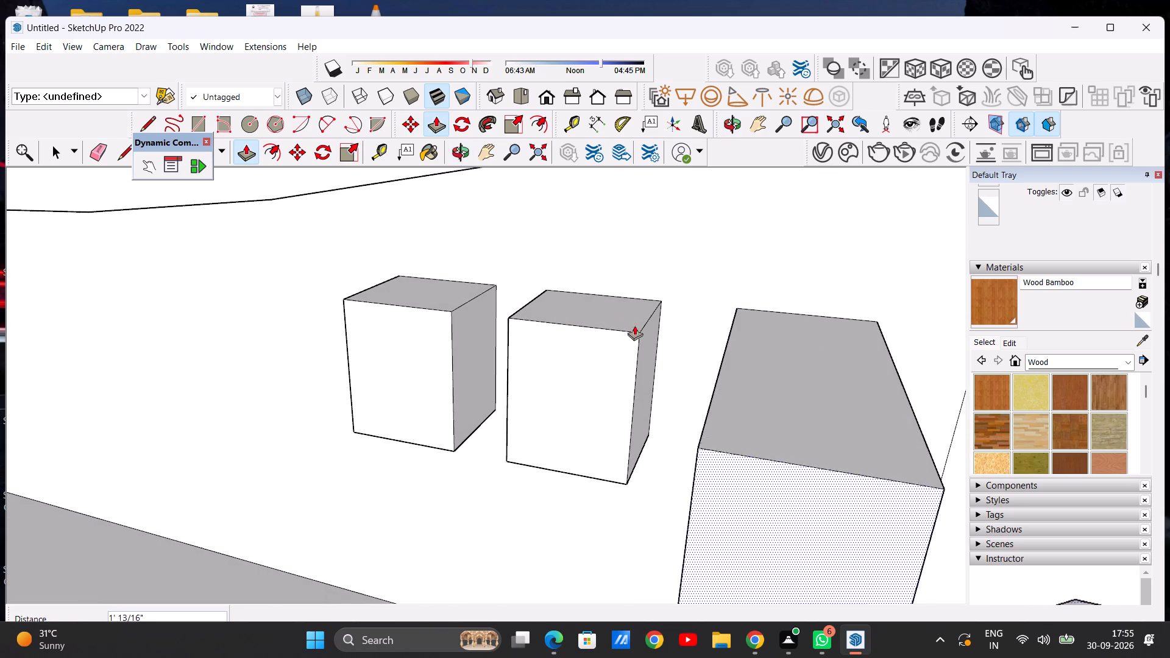
left_click(637, 327)
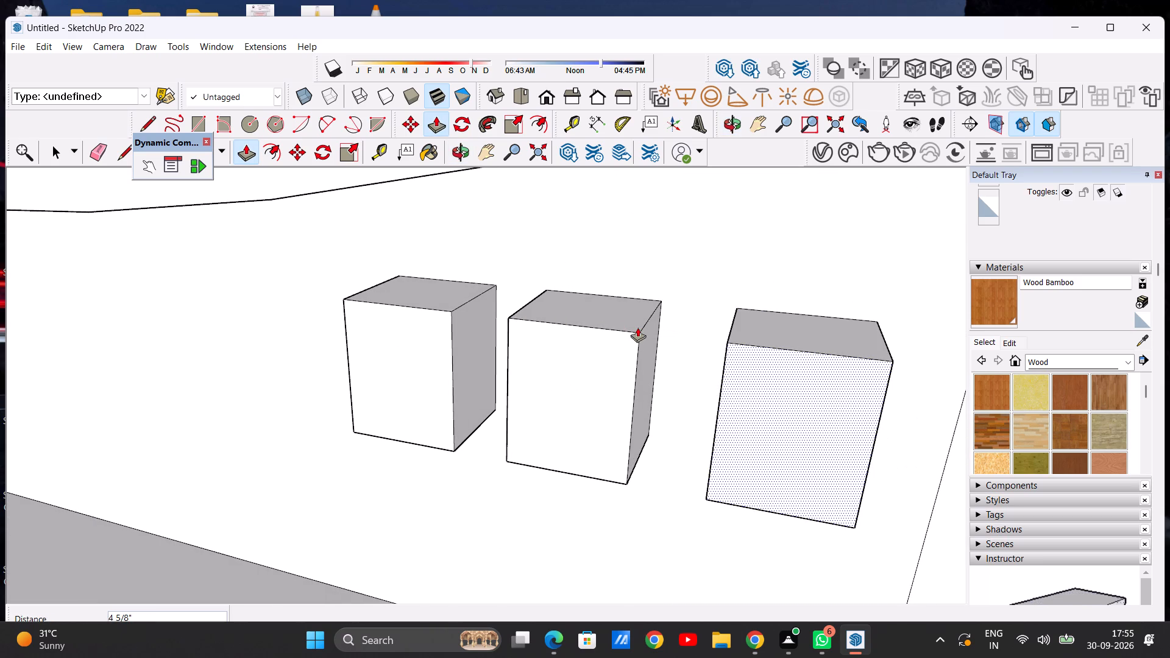
key("space")
Examine the parapet relief and the whole house front from several distances and angles.
scroll(645, 346, "down", 20)
scroll(645, 346, "down", 1)
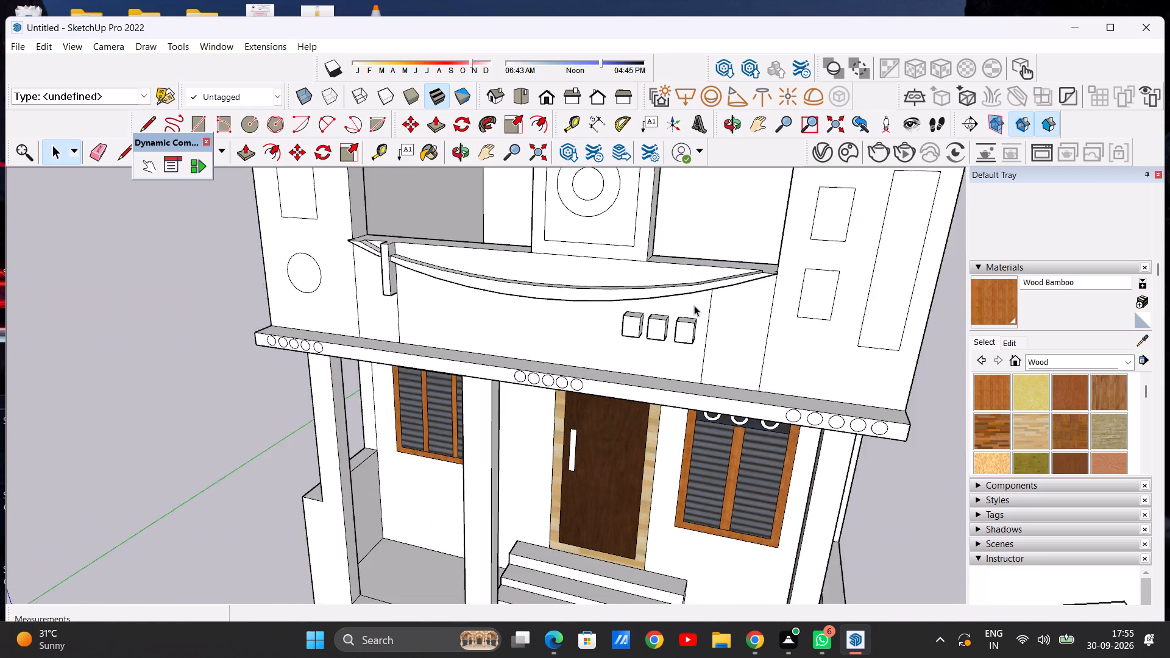
scroll(694, 305, "down", 5)
middle_click_drag(664, 328, 723, 286)
scroll(615, 319, "down", 2)
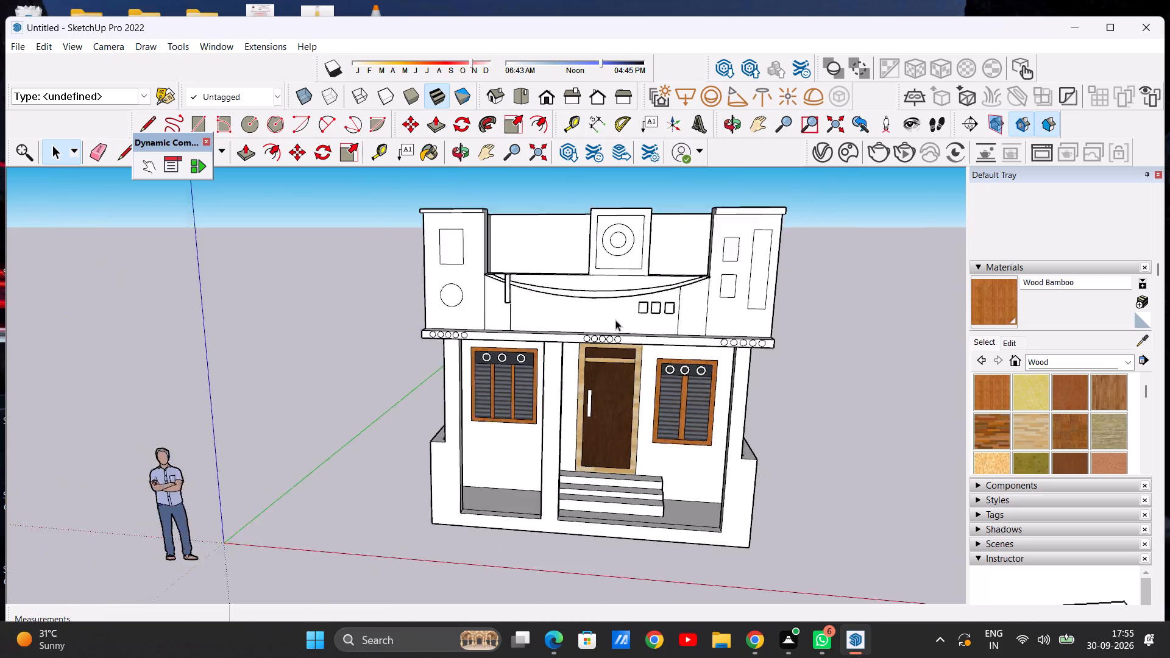
scroll(615, 320, "down", 5)
scroll(564, 271, "up", 3)
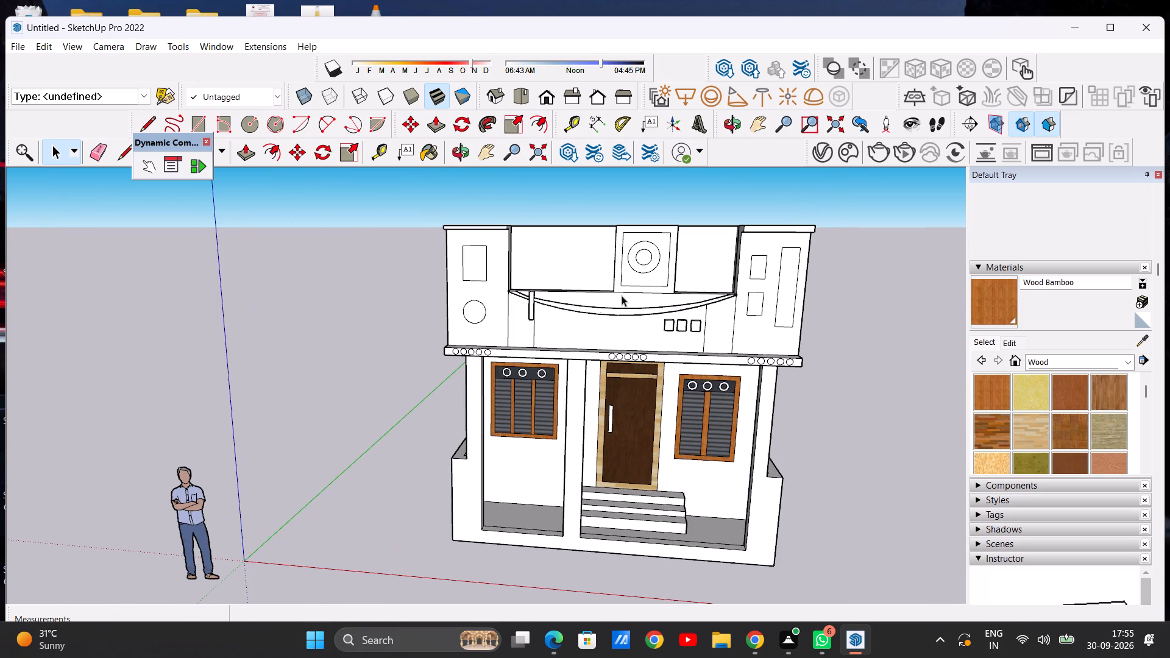
scroll(653, 289, "down", 3)
middle_click_drag(636, 256, 790, 263)
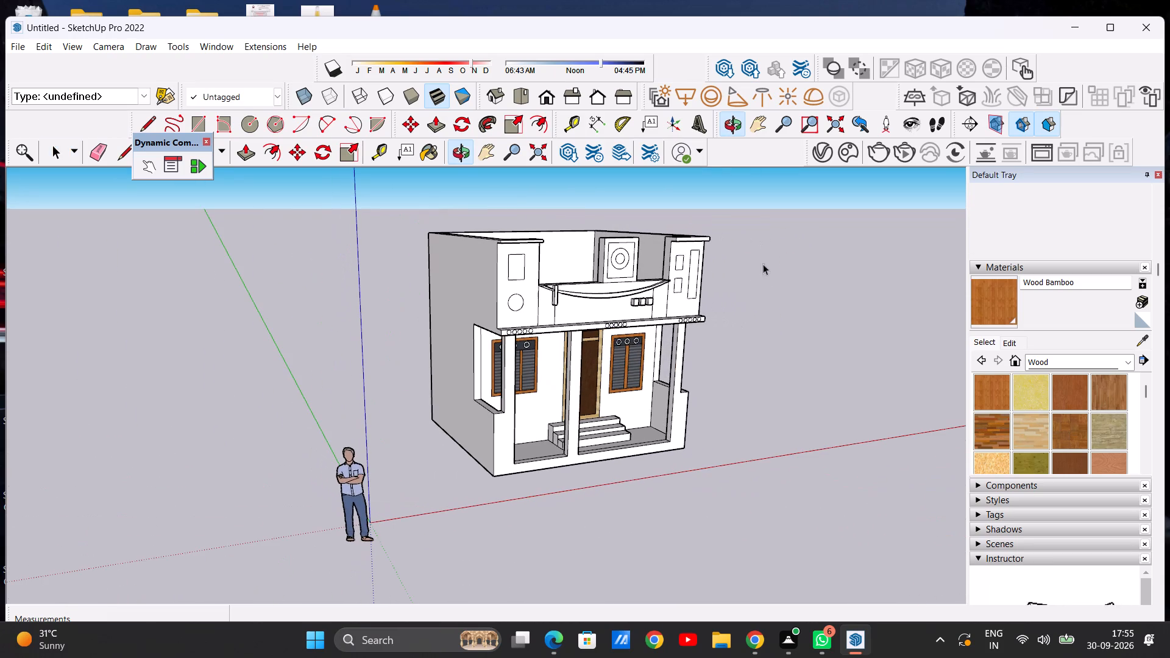
scroll(614, 254, "up", 11)
scroll(607, 266, "down", 5)
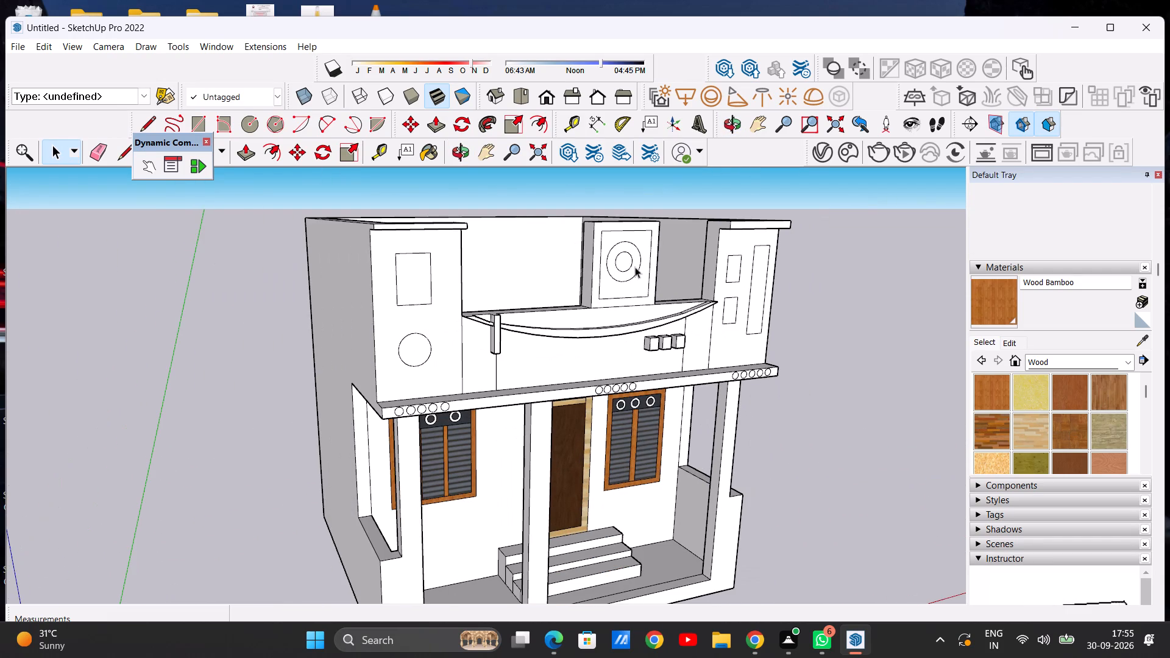
middle_click_drag(639, 265, 612, 293)
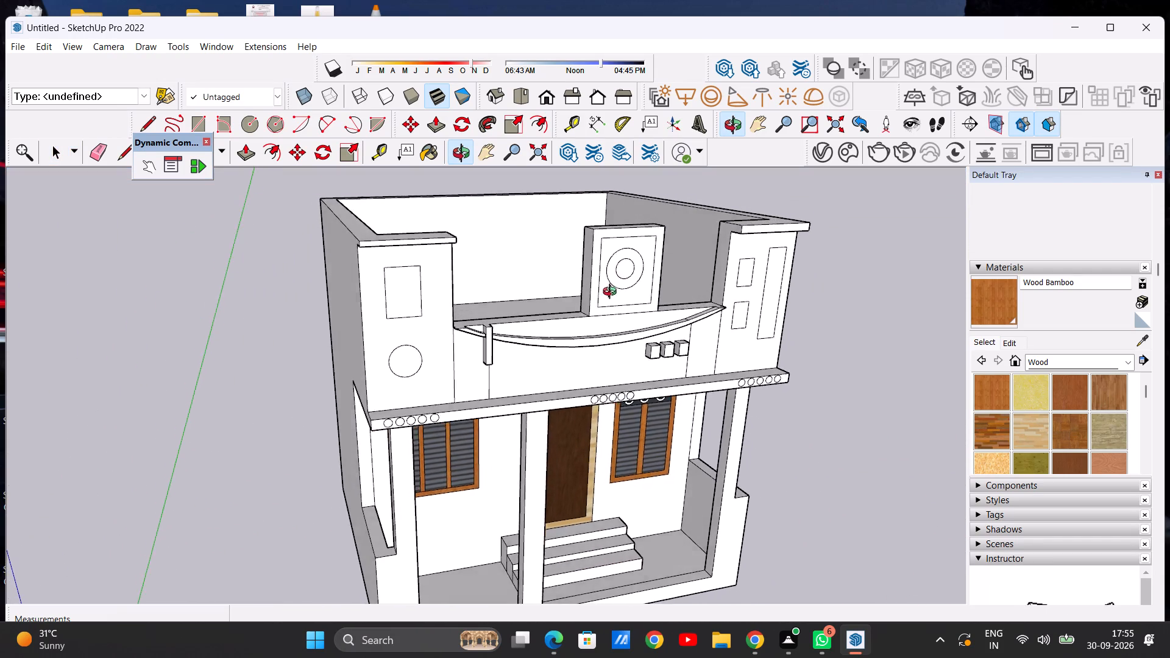
middle_click_drag(612, 293, 567, 256)
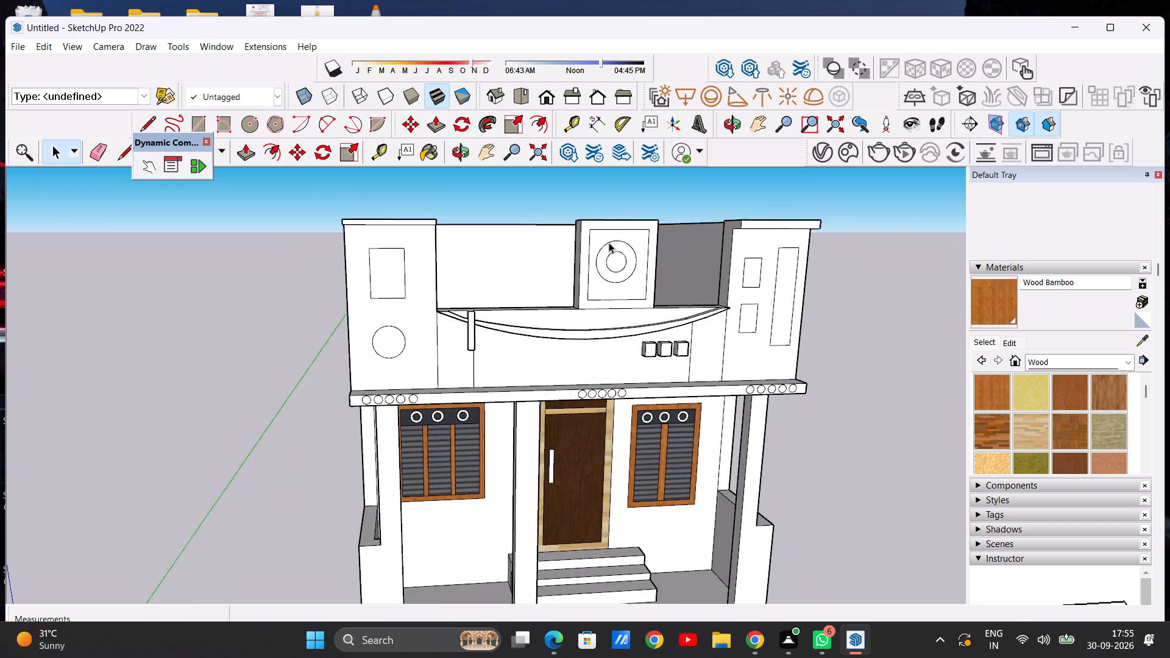
Extrude the ring between the two concentric circles on the central parapet panel outward about 3 1/2".
scroll(609, 242, "up", 6)
middle_click_drag(589, 259, 627, 267)
scroll(627, 254, "up", 5)
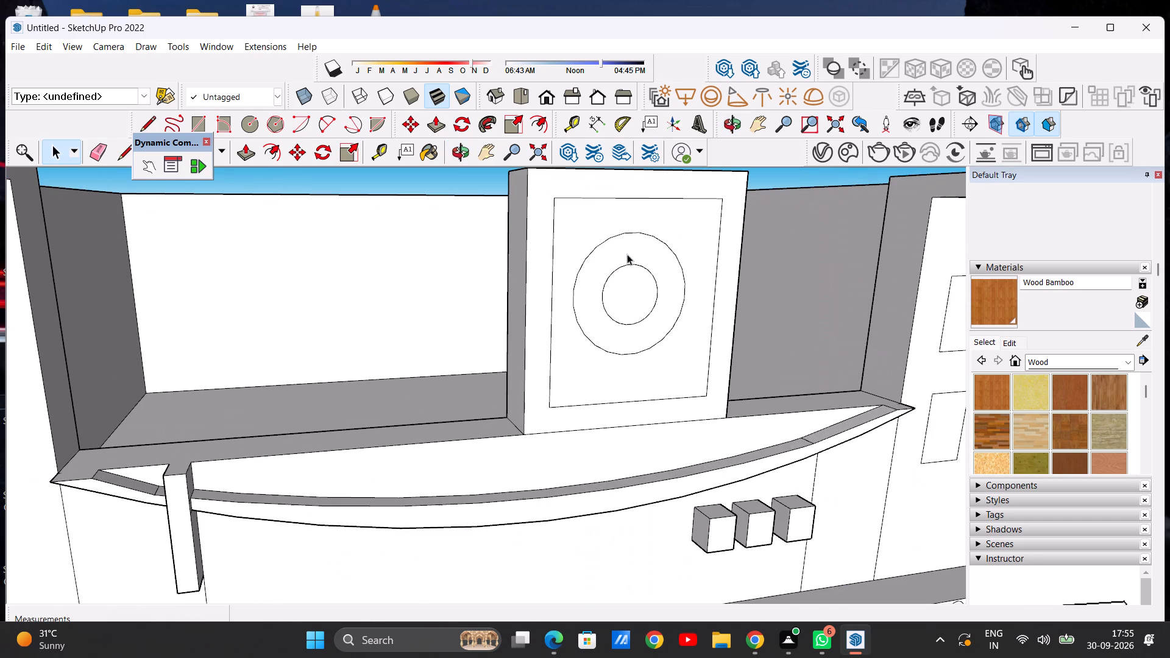
key("p")
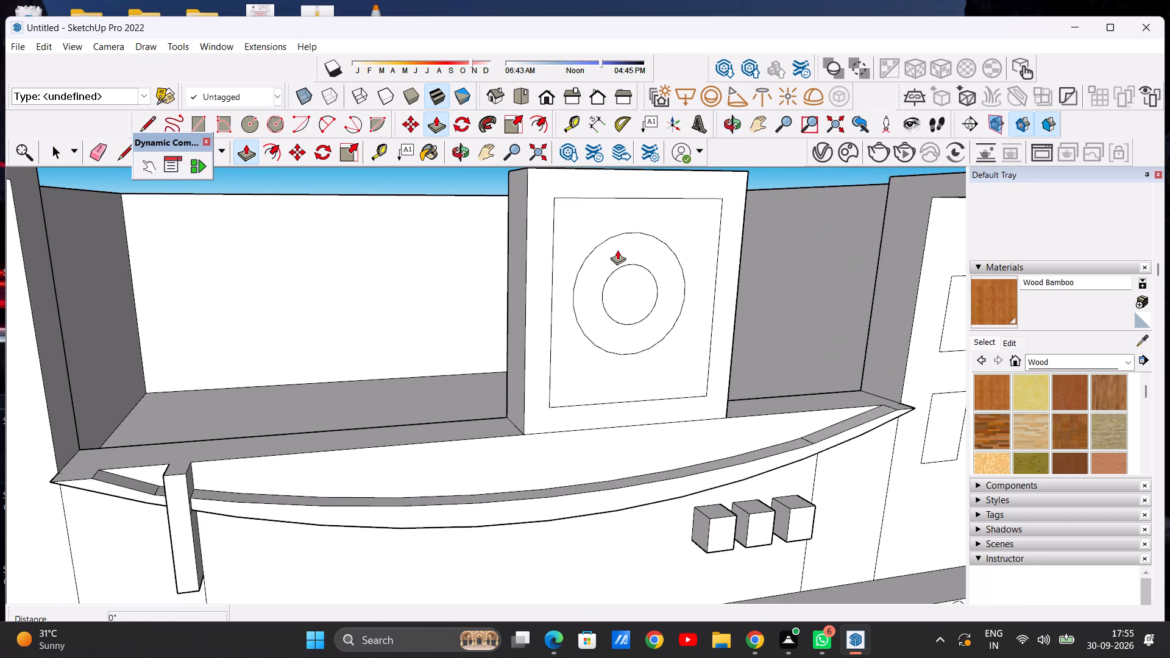
left_click(604, 253)
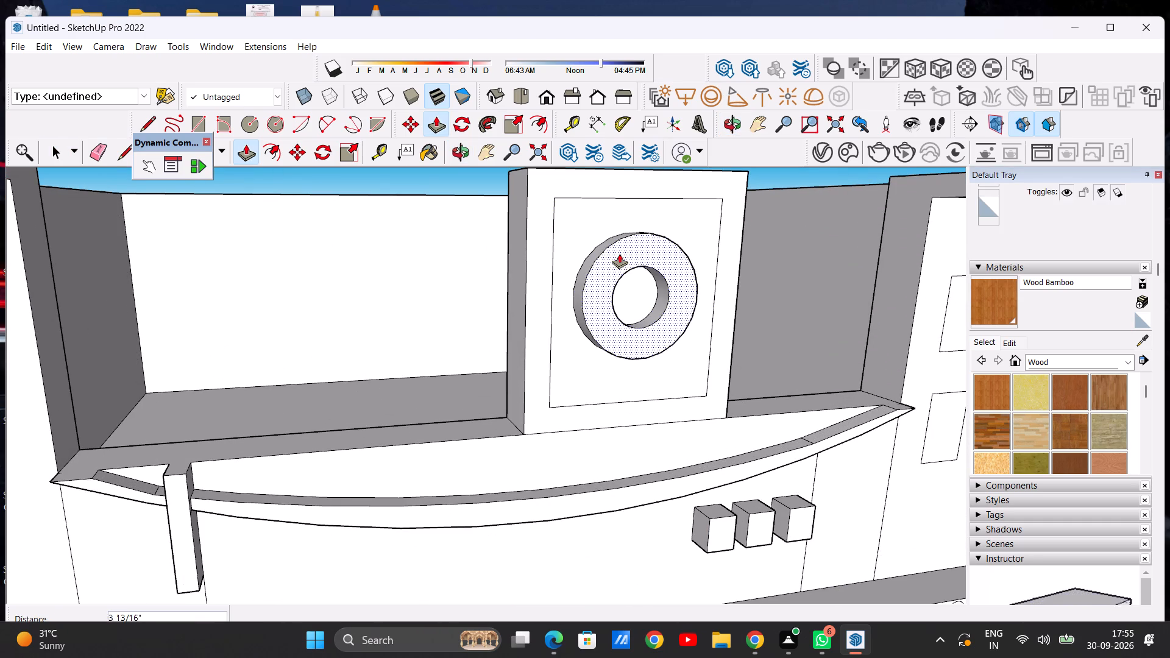
left_click(616, 247)
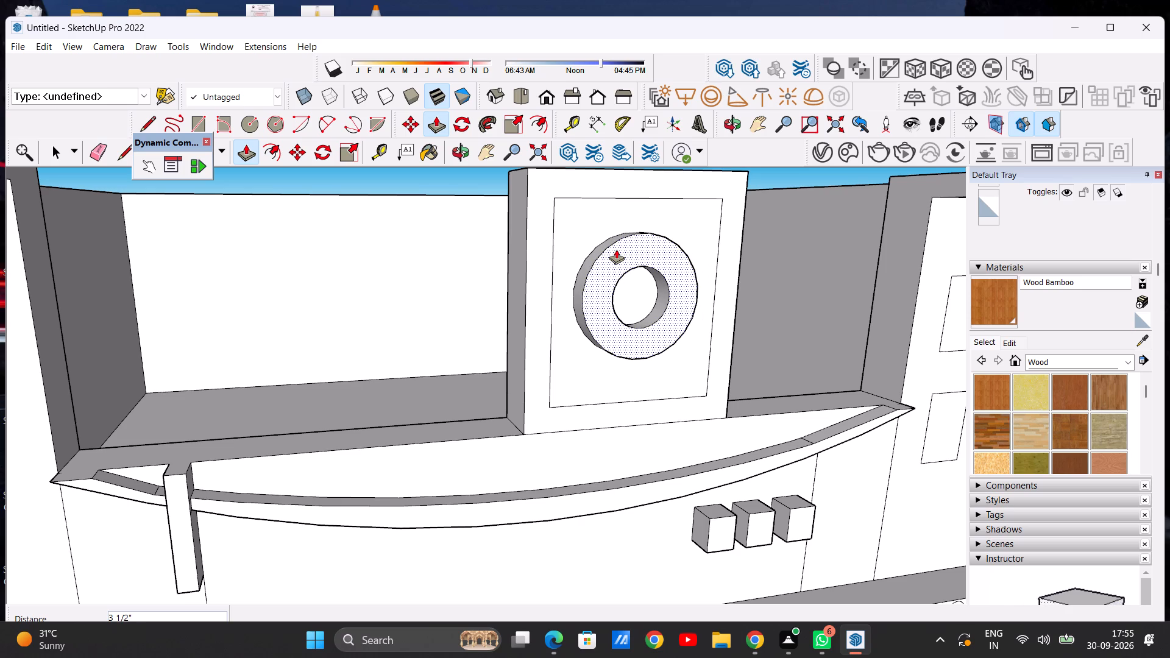
key("space")
Extrude the upper rectangle on the left parapet pillar outward 3 5/8".
scroll(519, 277, "down", 5)
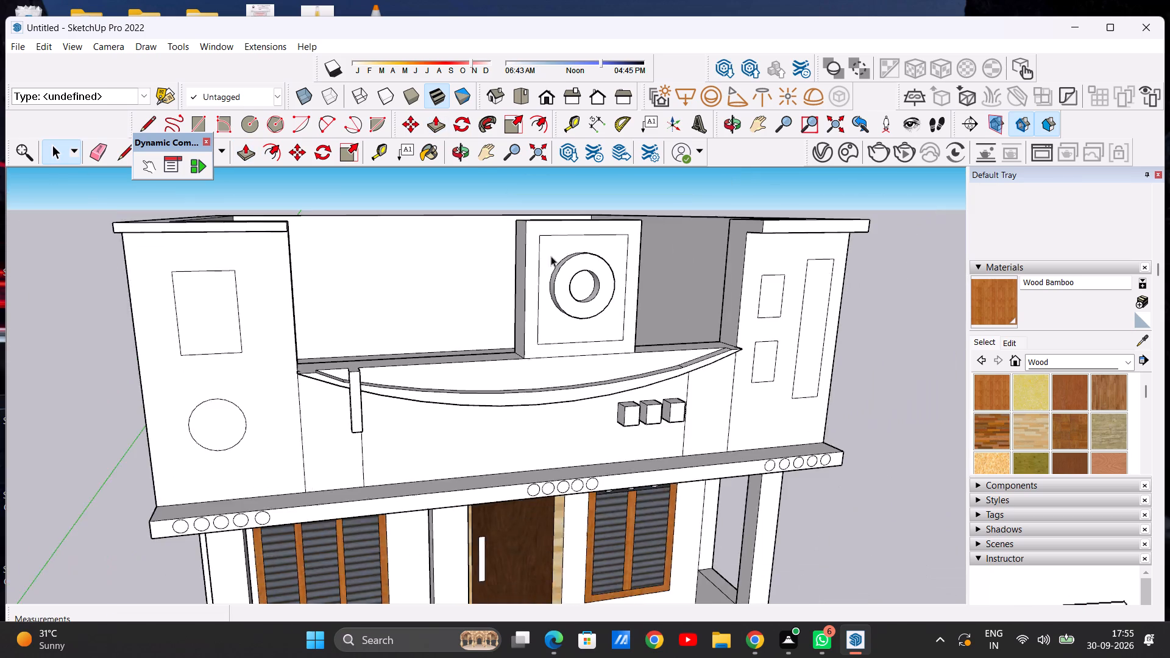
scroll(551, 256, "down", 8)
middle_click_drag(619, 294, 721, 260)
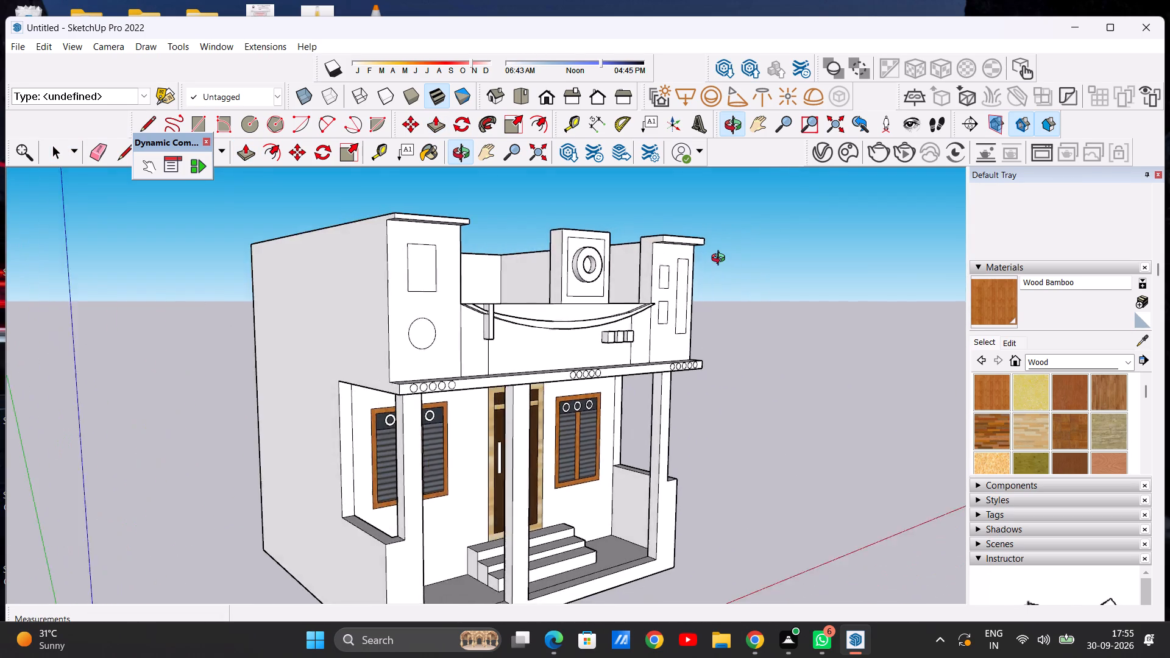
middle_click_drag(721, 260, 308, 271)
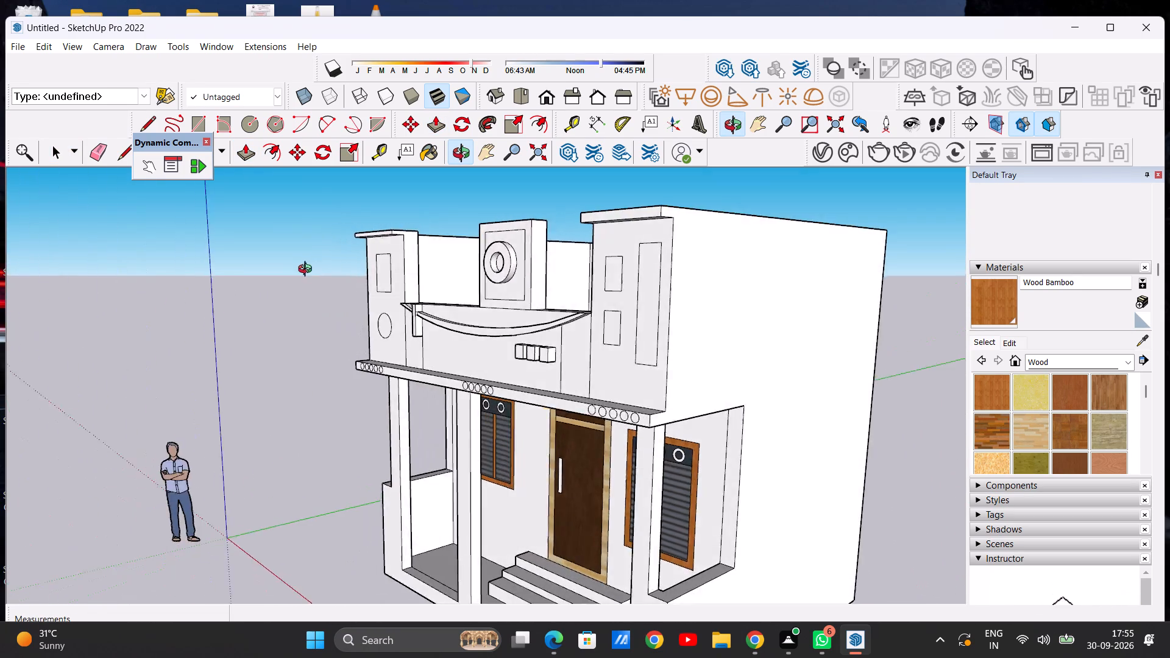
middle_click_drag(308, 271, 742, 275)
scroll(437, 283, "up", 2)
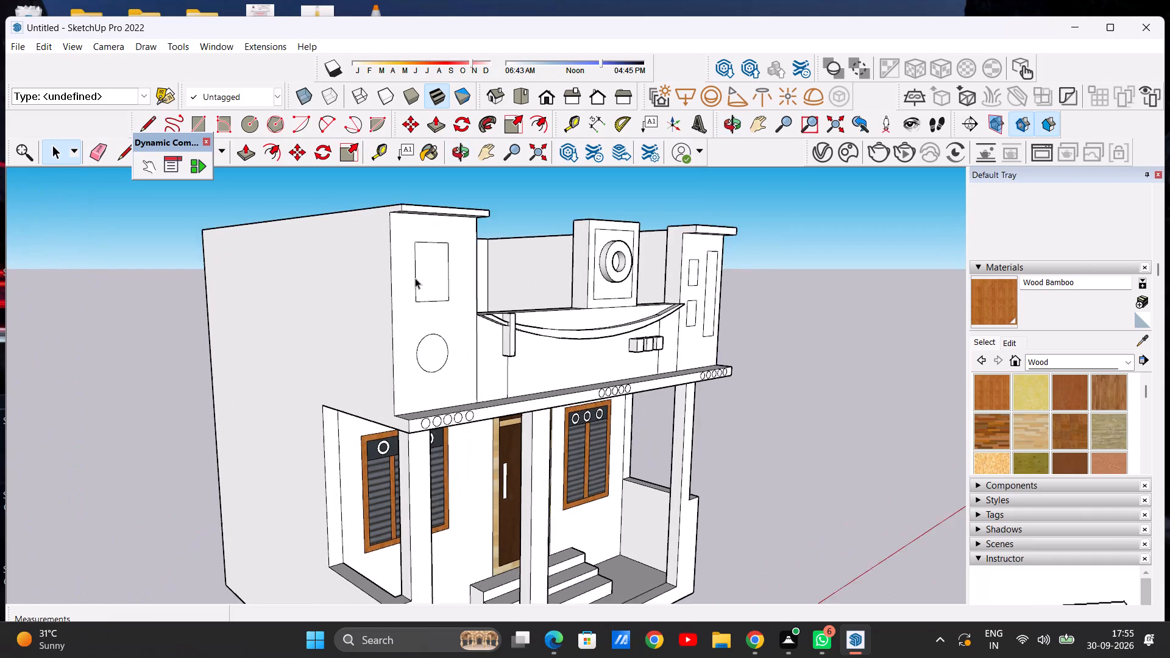
scroll(415, 278, "up", 1)
middle_click_drag(425, 288, 477, 294)
scroll(479, 286, "up", 2)
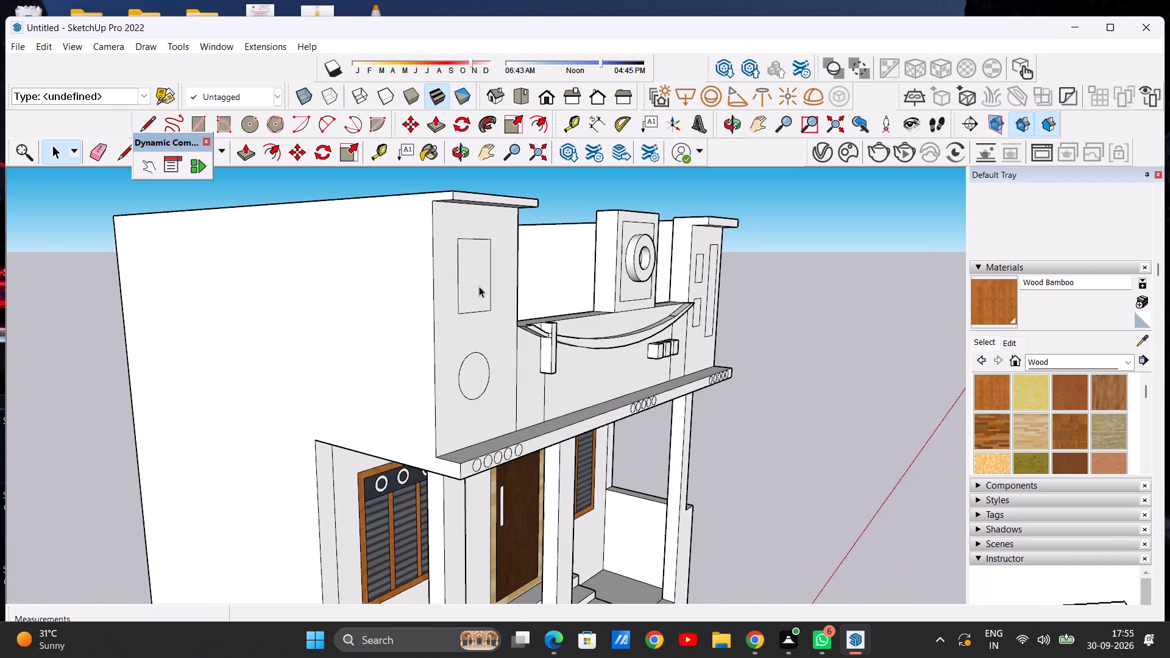
left_click(238, 150)
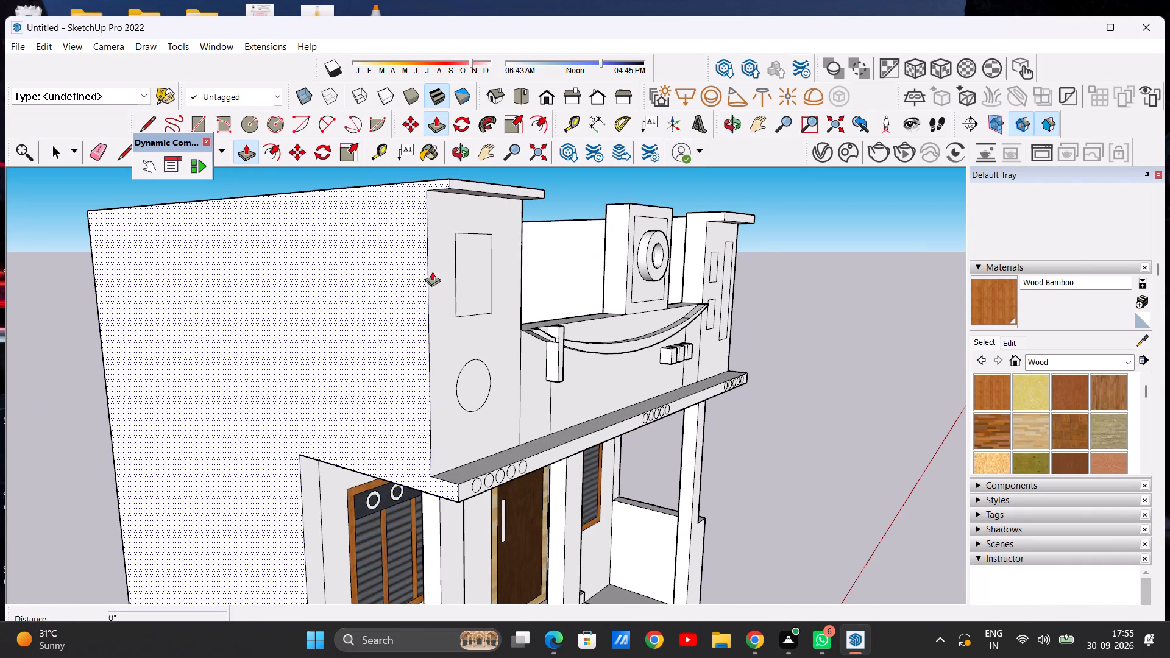
left_click(472, 266)
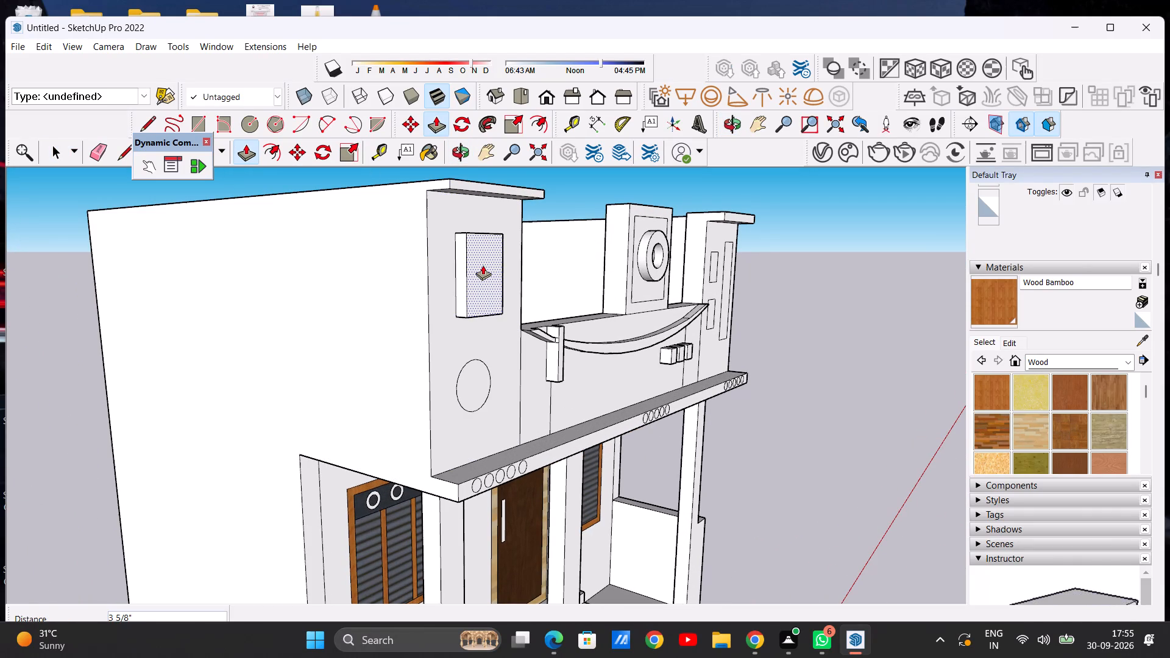
left_click(483, 265)
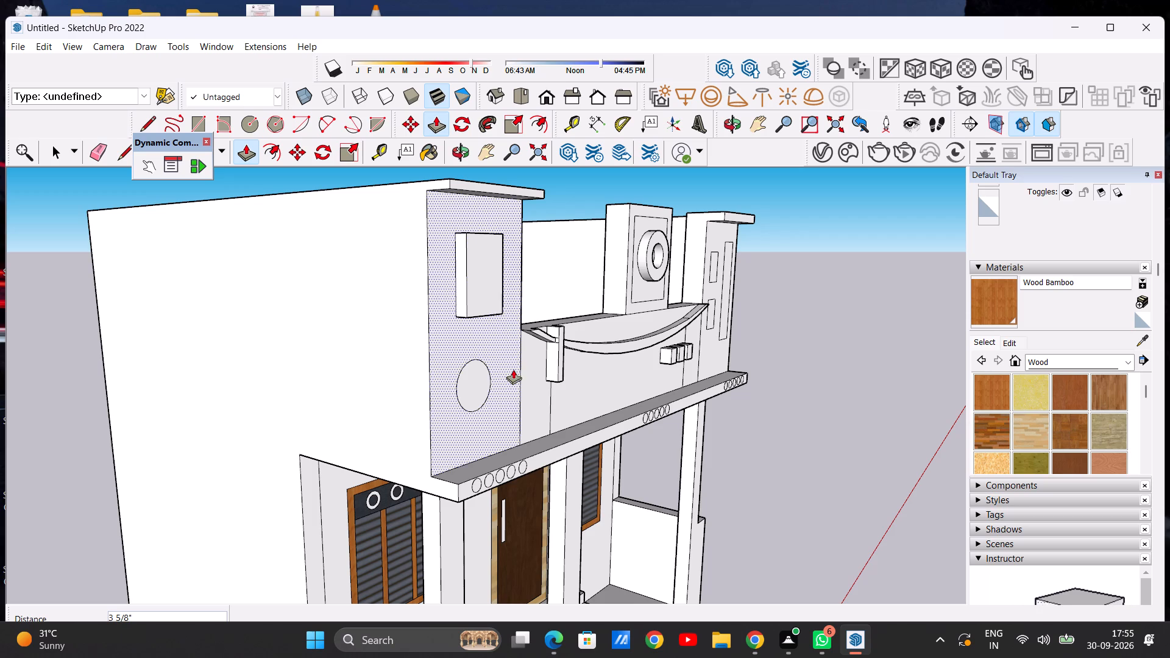
Extrude the circle below the raised rectangle on the left parapet pillar outward about 3 1/4".
left_click(469, 378)
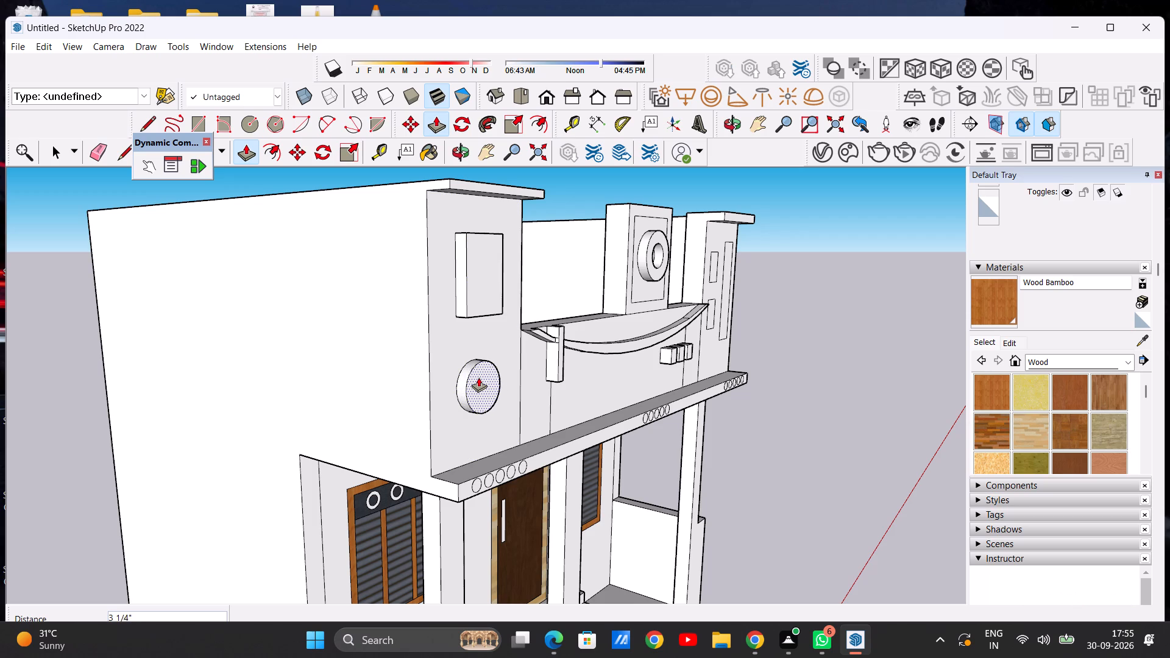
left_click(480, 377)
key("space")
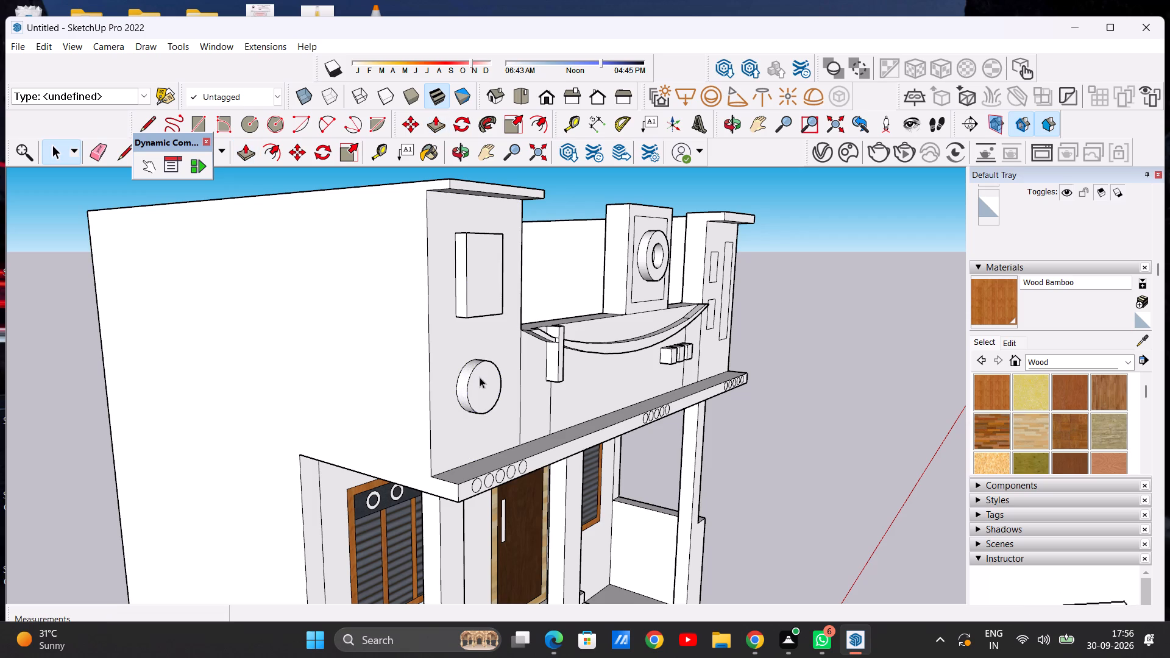
Draw an upright rectangle about 1' 1" by 5 3/4" below the curved band, between the left pillar and the vertical bar.
scroll(484, 306, "down", 6)
middle_click_drag(487, 305, 293, 297)
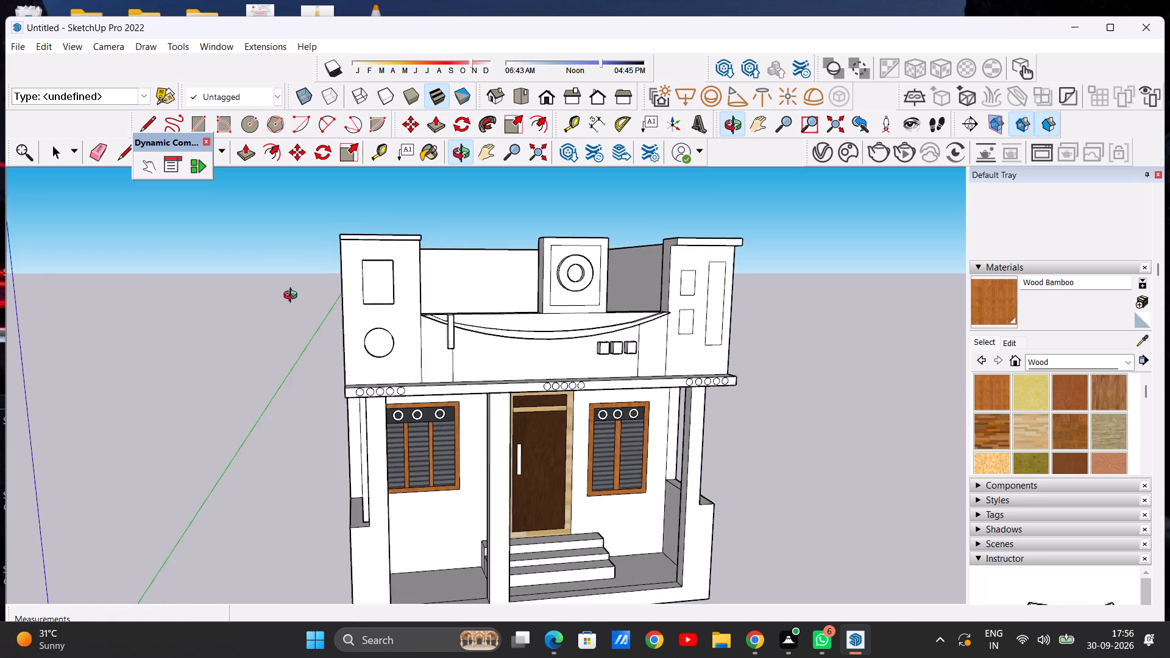
middle_click_drag(293, 297, 246, 299)
scroll(437, 348, "up", 6)
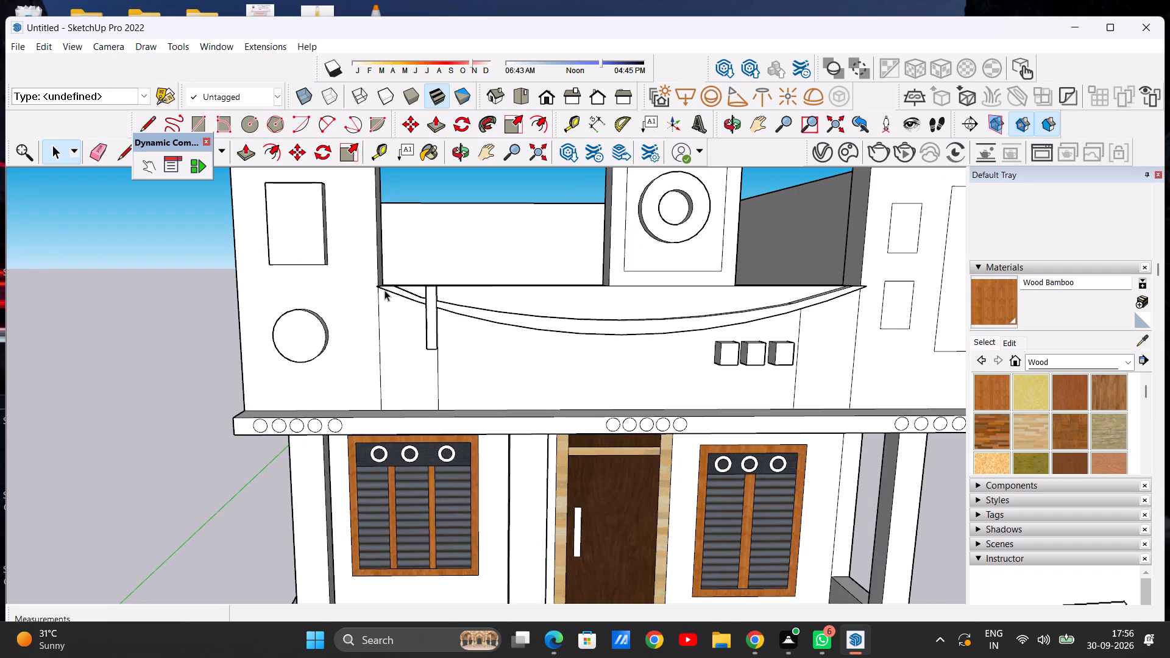
left_click(195, 115)
scroll(411, 322, "up", 3)
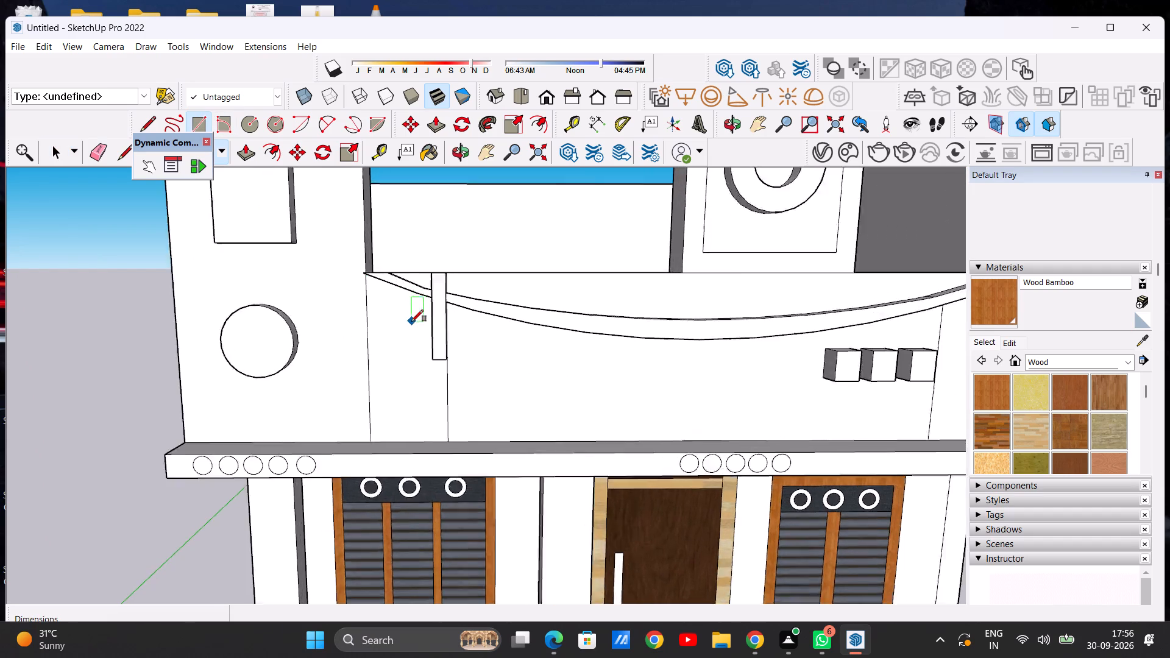
scroll(411, 322, "up", 2)
left_click(370, 298)
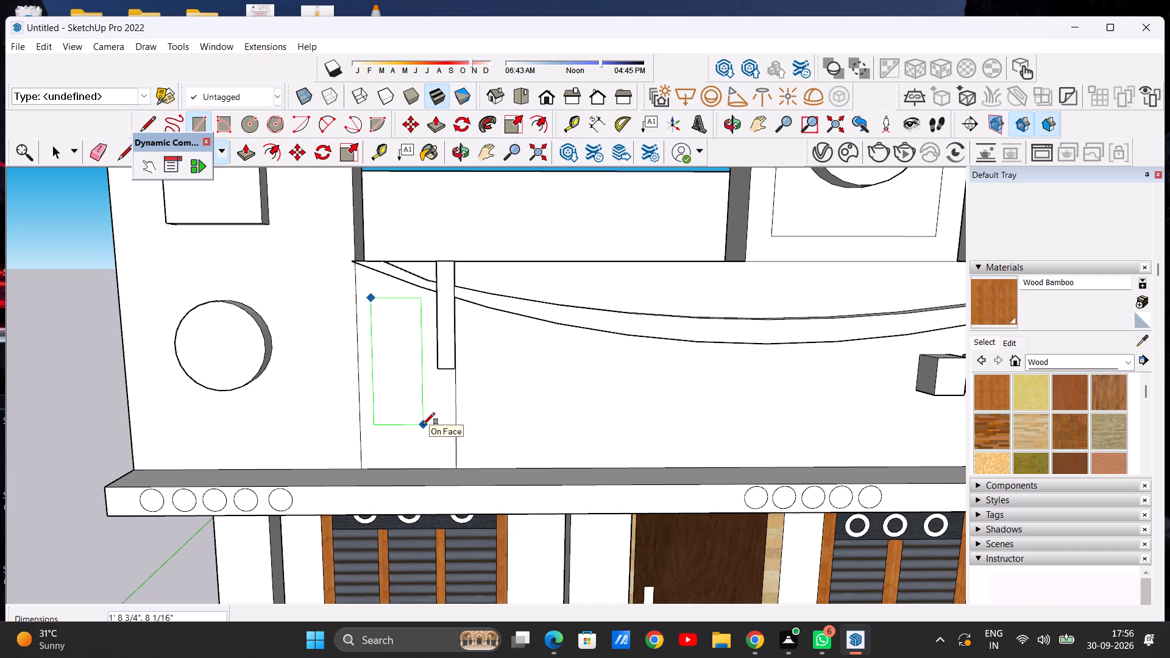
left_click(409, 378)
key("space")
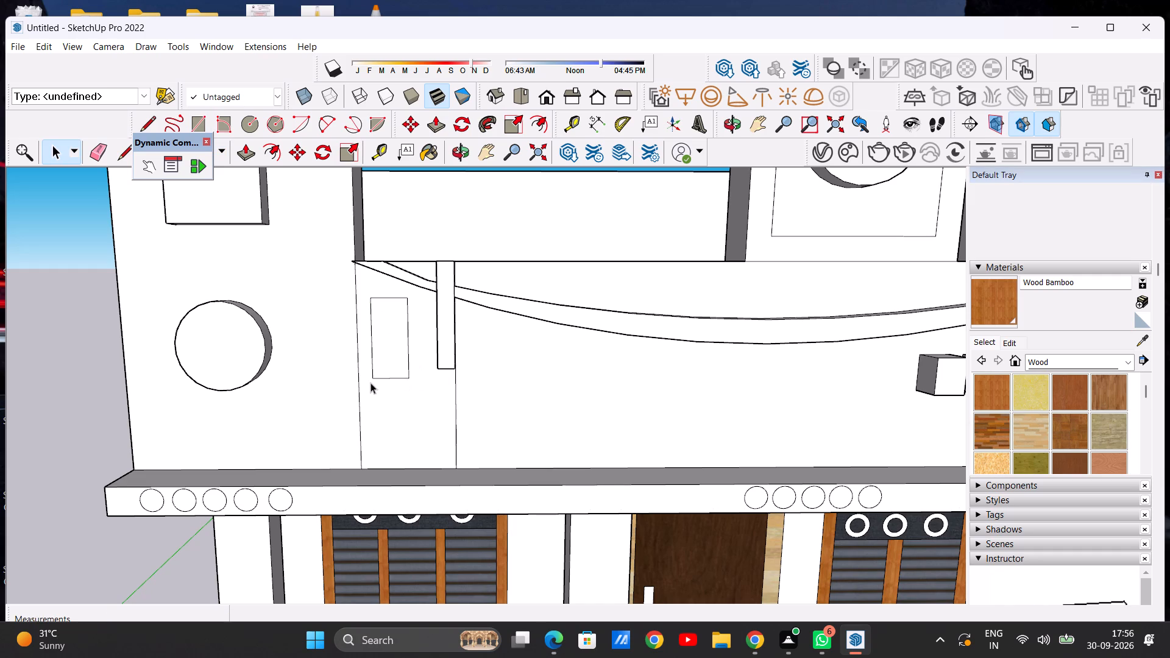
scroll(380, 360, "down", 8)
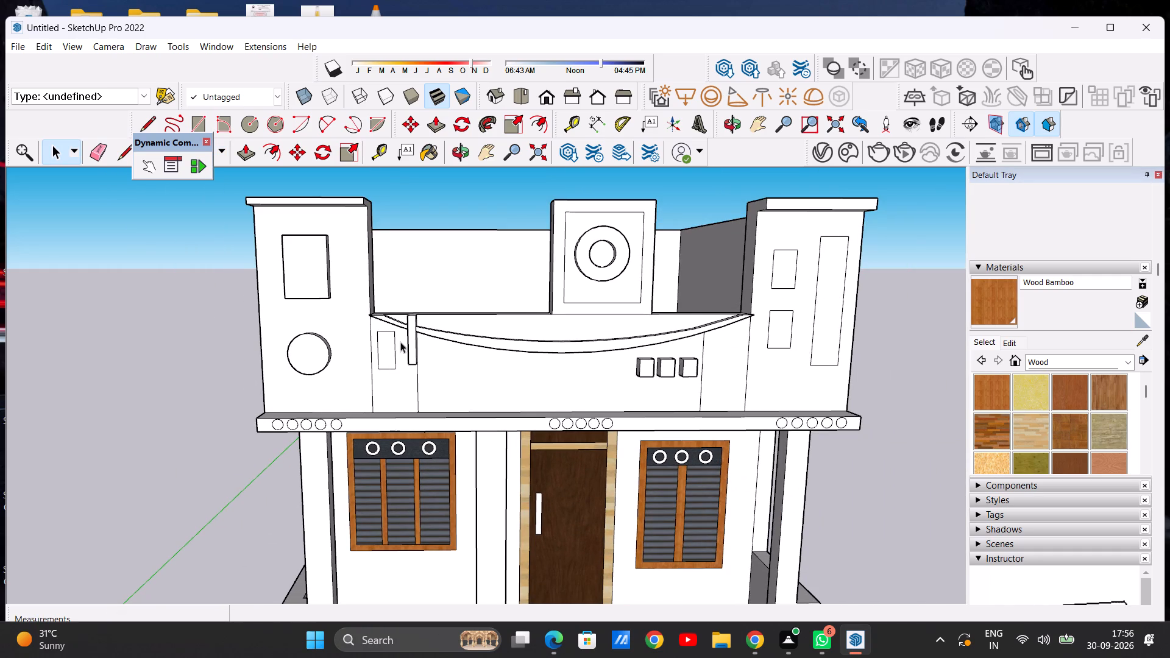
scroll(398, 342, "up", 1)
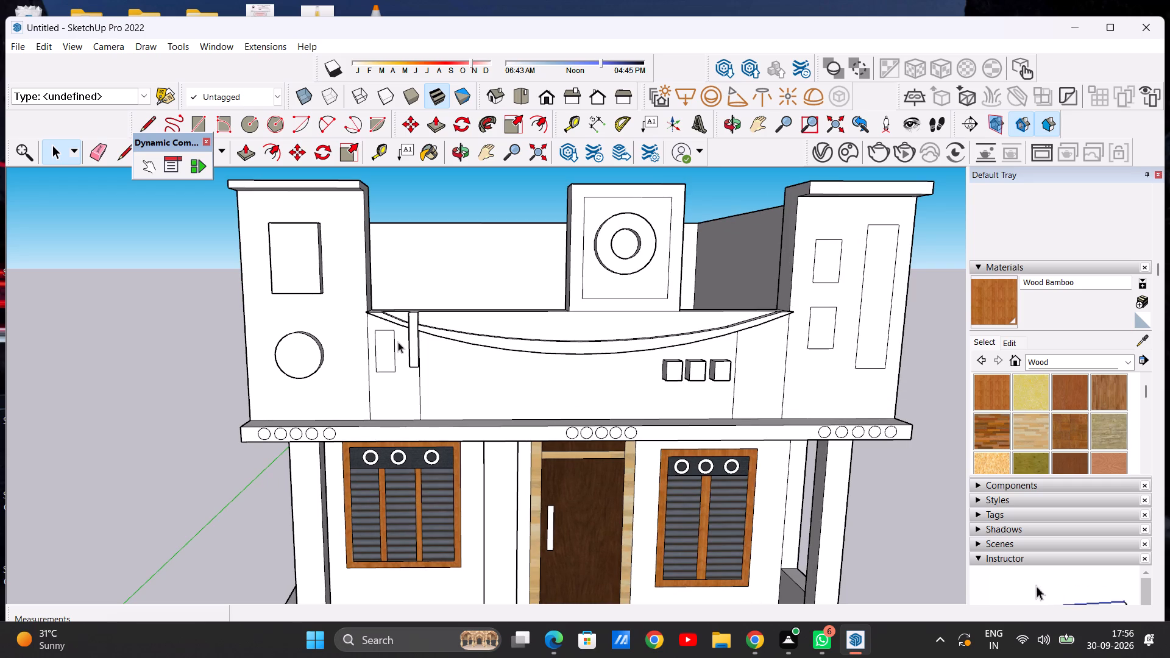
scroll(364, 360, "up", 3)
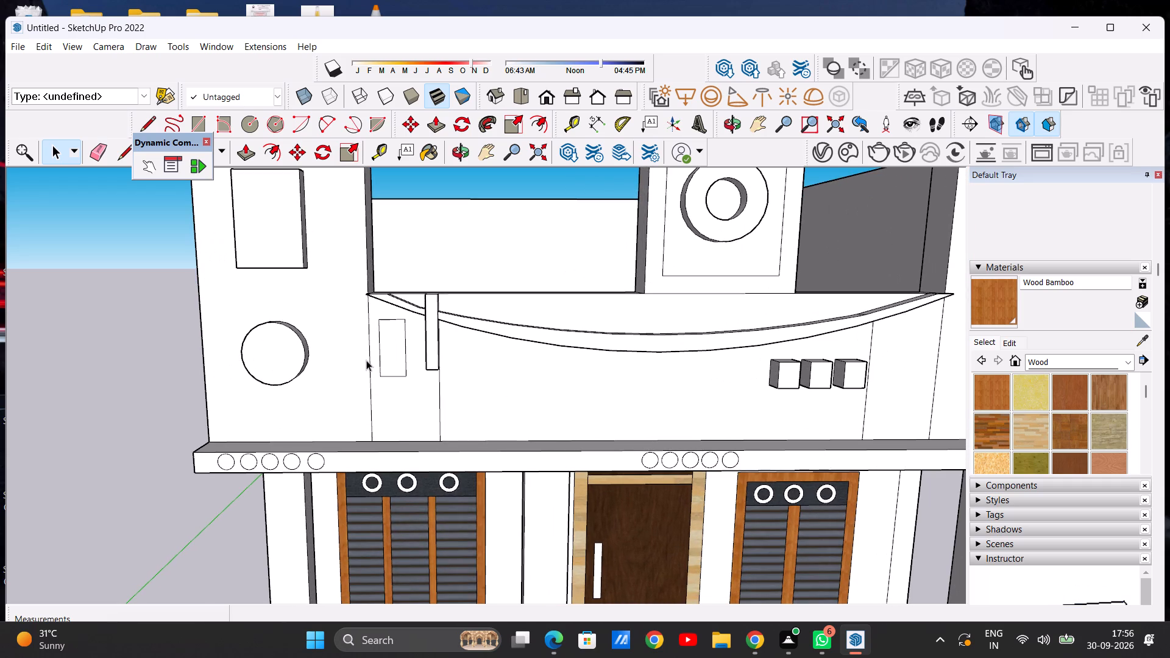
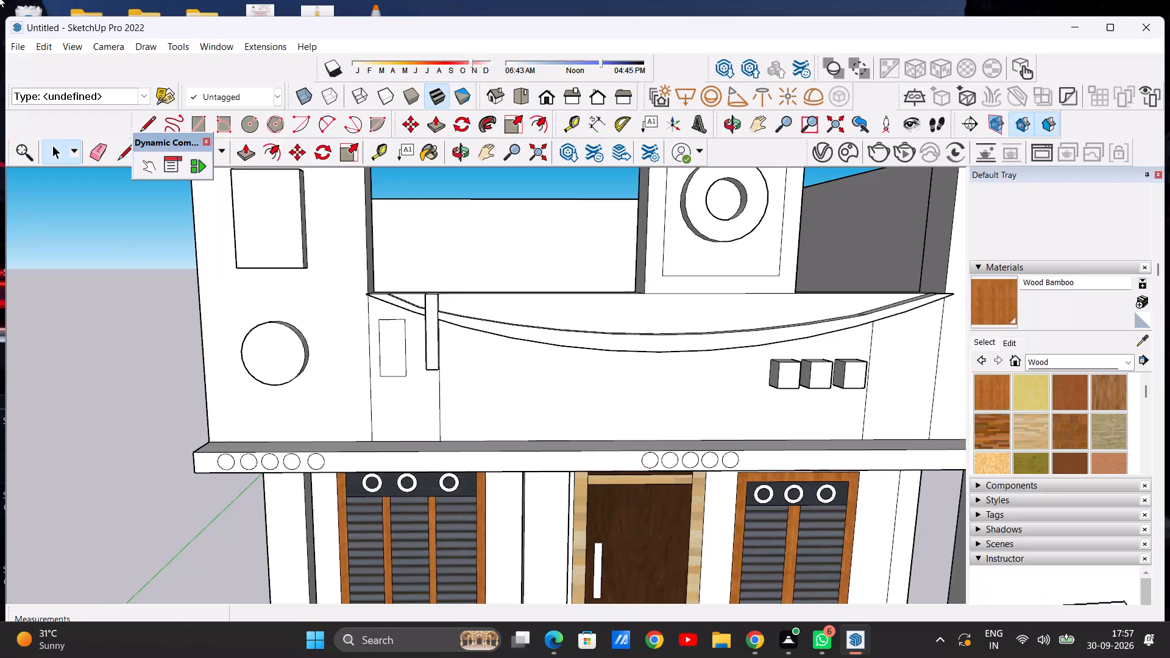
Push/Pull the small rectangle beside the vertical bar on the upper facade outward by about 2 3/8".
scroll(0, 0, "down", 15)
scroll(53, 18, "down", 5)
scroll(52, 163, "down", 20)
scroll(52, 163, "down", 3)
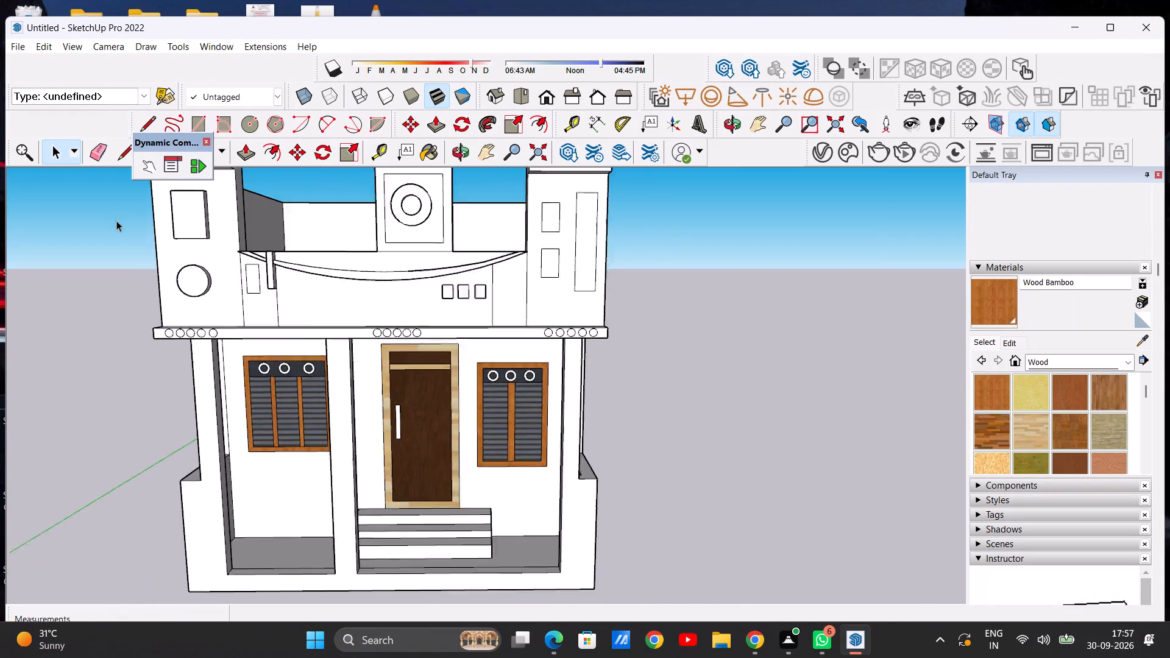
scroll(116, 221, "down", 10)
scroll(118, 225, "up", 6)
middle_click_drag(157, 233, 346, 238)
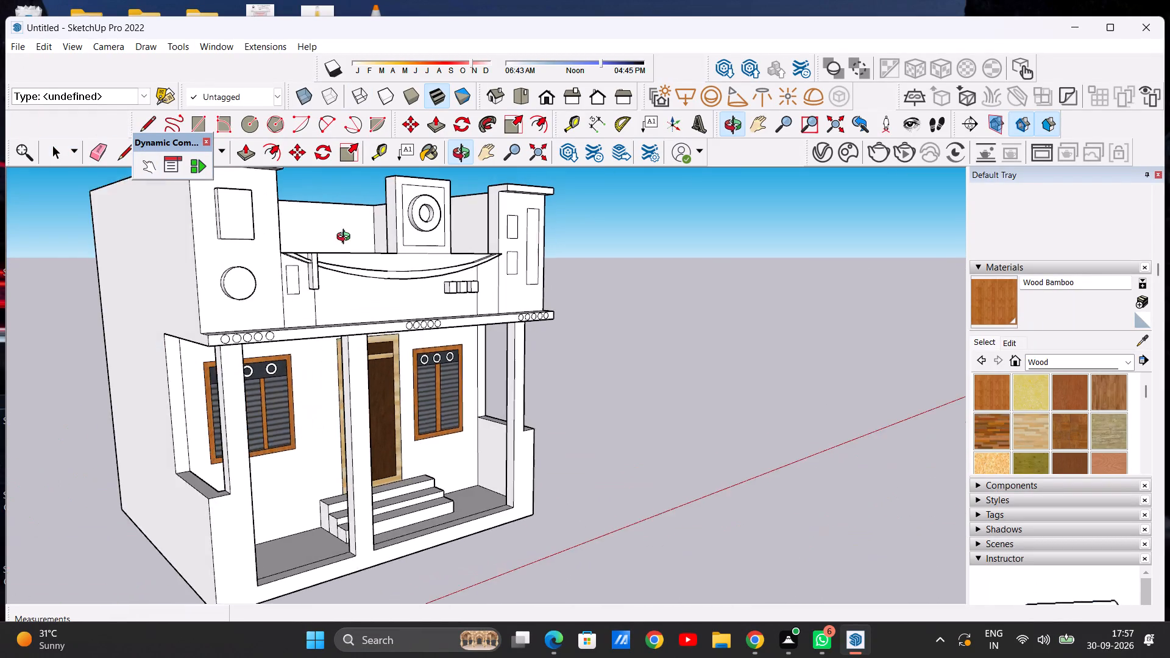
middle_click_drag(346, 238, 257, 236)
middle_click_drag(257, 239, 257, 248)
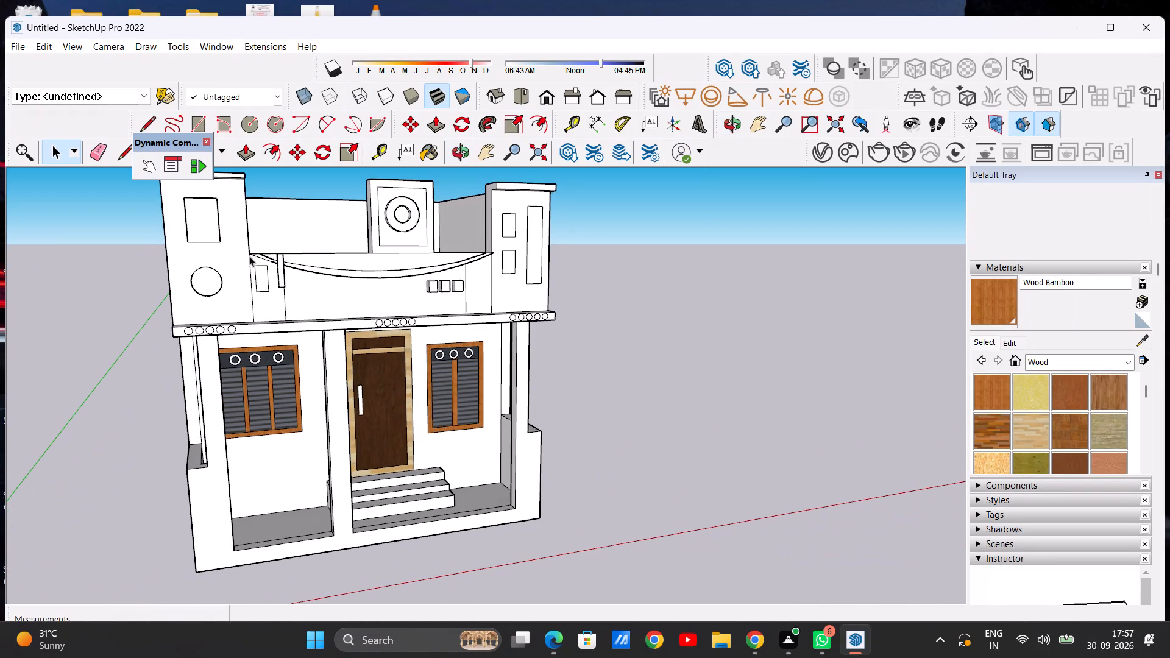
scroll(265, 271, "up", 7)
middle_click_drag(238, 285, 283, 298)
scroll(291, 295, "up", 6)
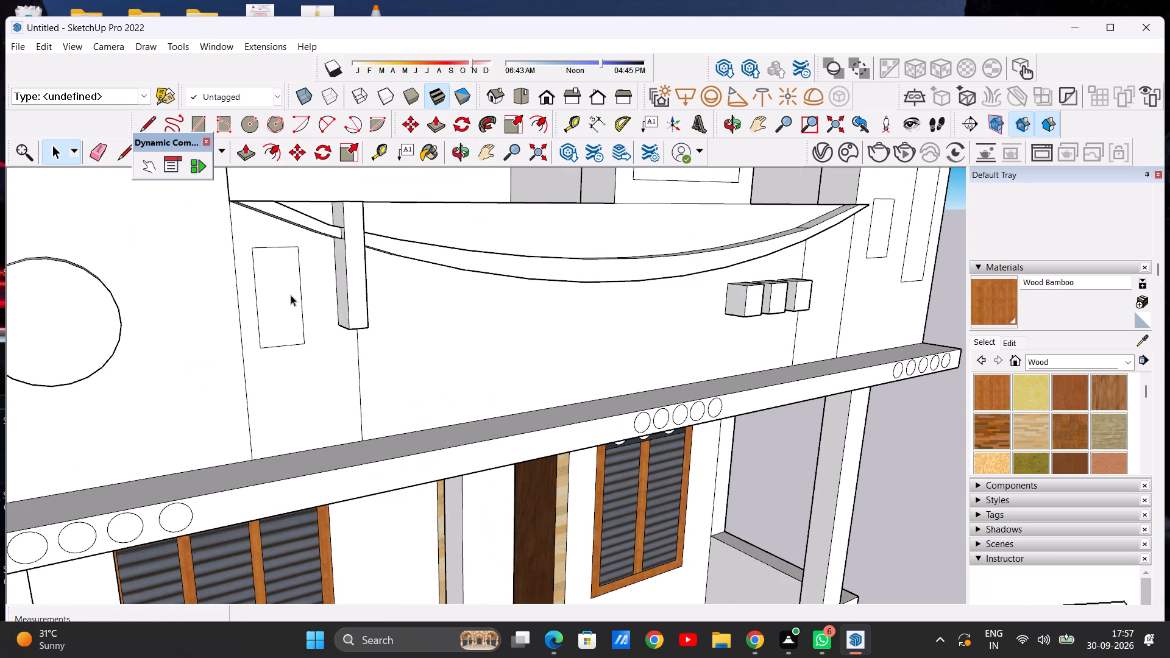
double_click(280, 304)
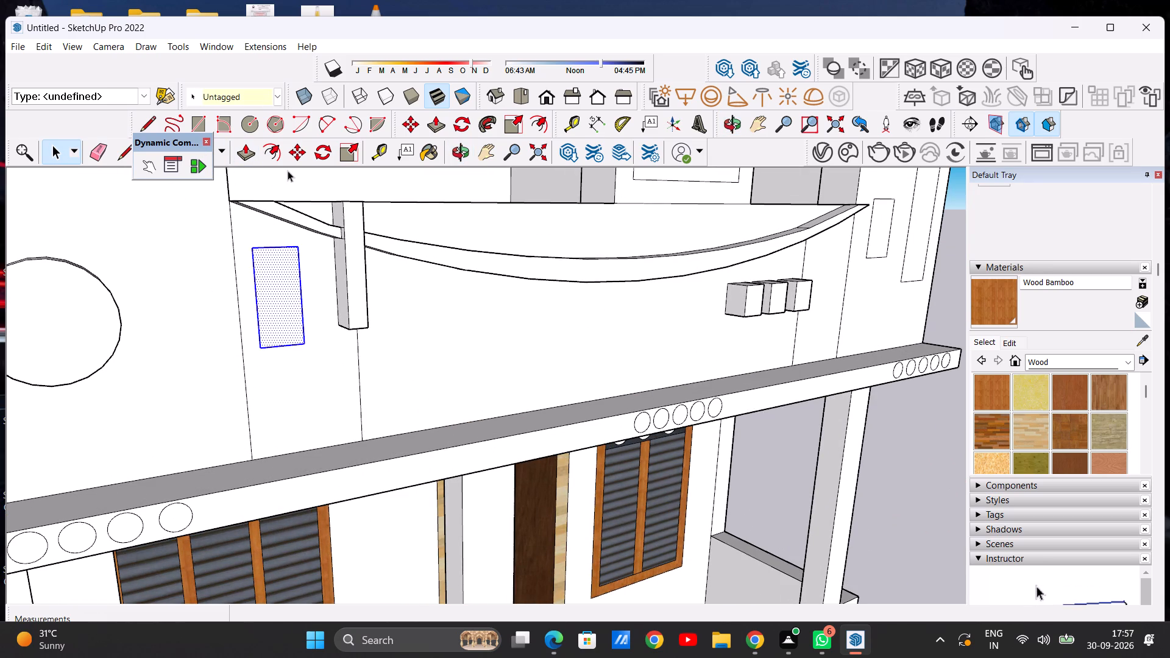
key("space")
scroll(428, 275, "down", 5)
left_click(856, 437)
scroll(342, 264, "up", 4)
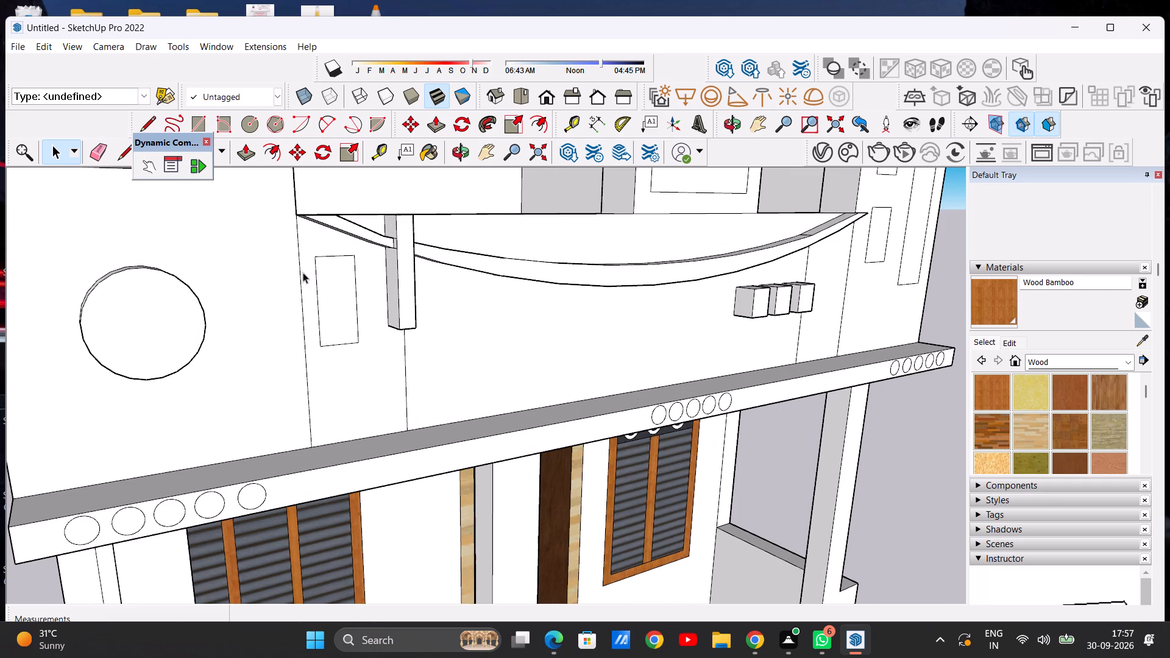
middle_click_drag(303, 272, 385, 292)
scroll(391, 305, "up", 2)
left_click(247, 158)
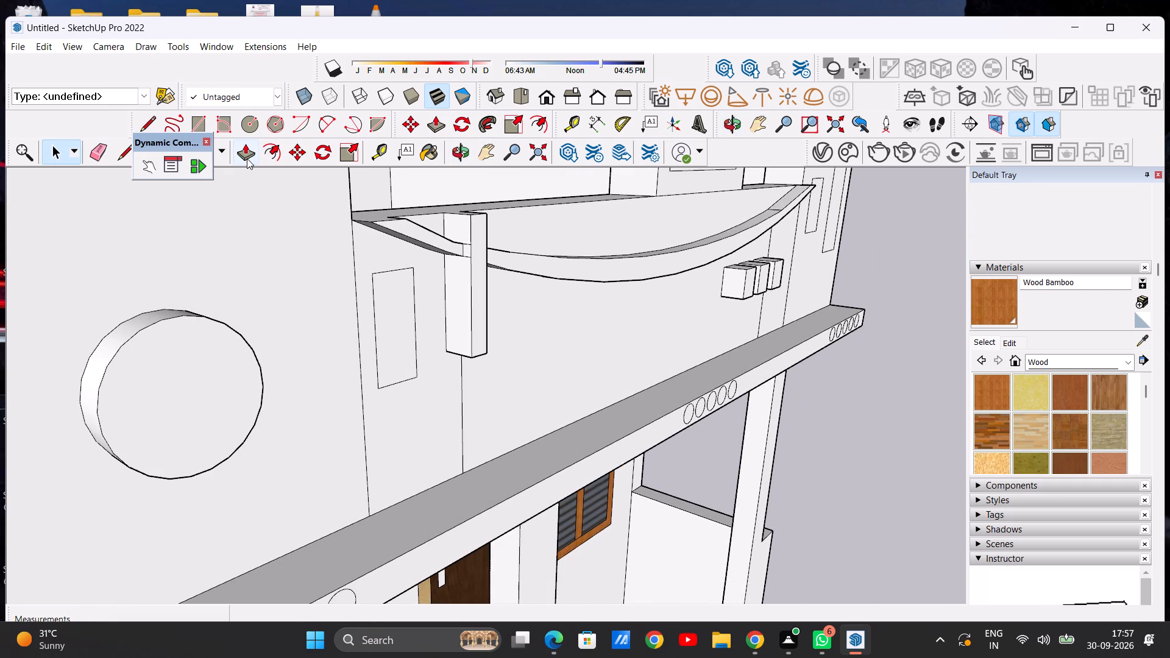
left_click(390, 316)
left_click(403, 322)
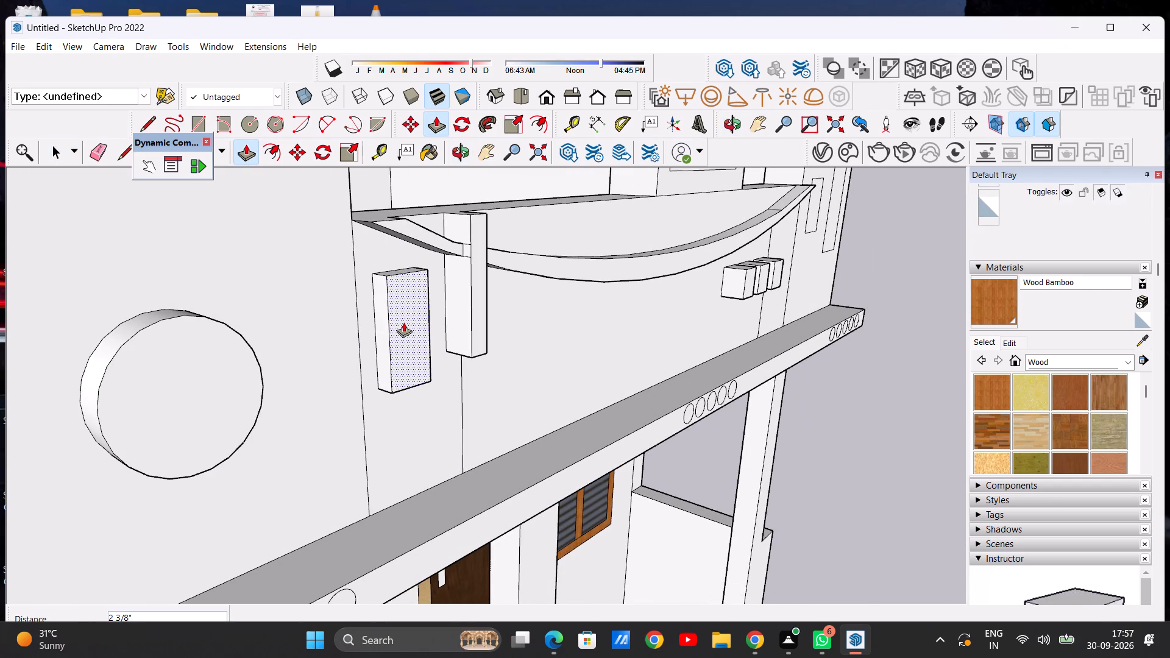
key("space")
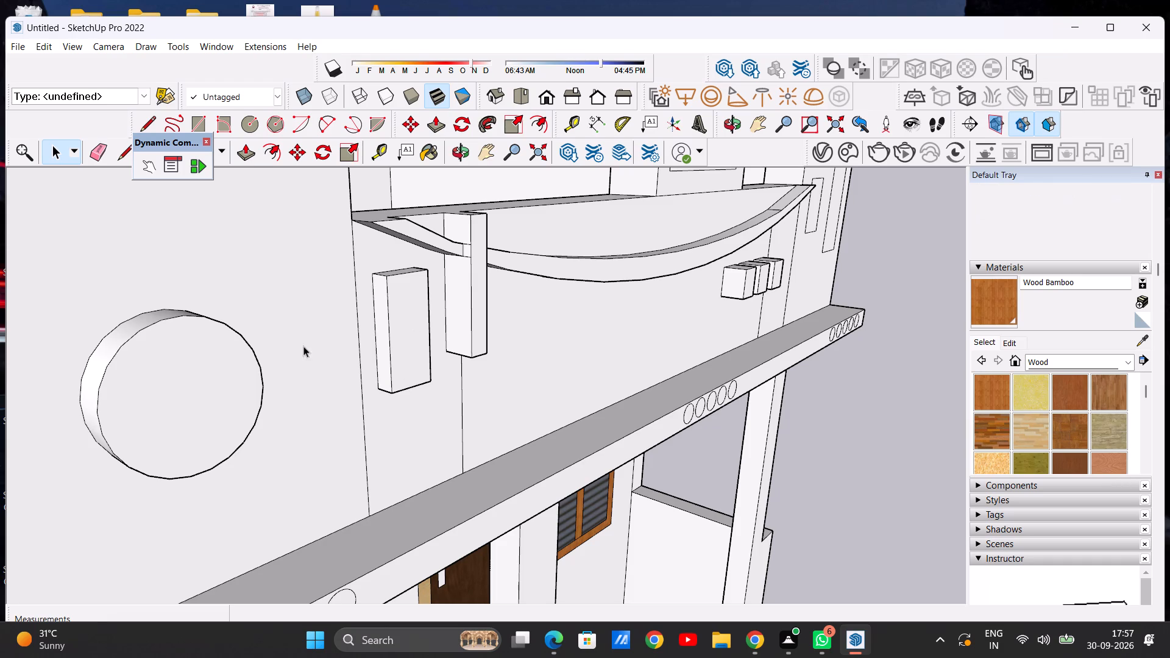
Push/Pull the tall narrow rectangle on the facade's right parapet tower outward by about 4 7/16".
scroll(306, 302, "down", 18)
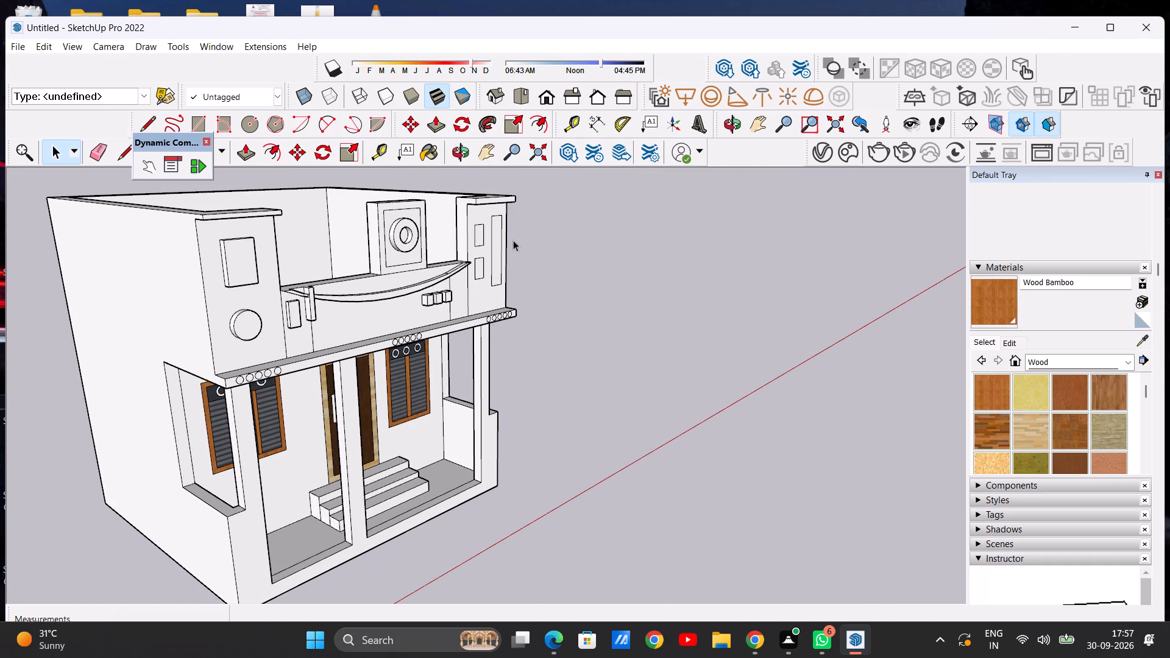
middle_click_drag(523, 238, 194, 242)
scroll(611, 244, "up", 6)
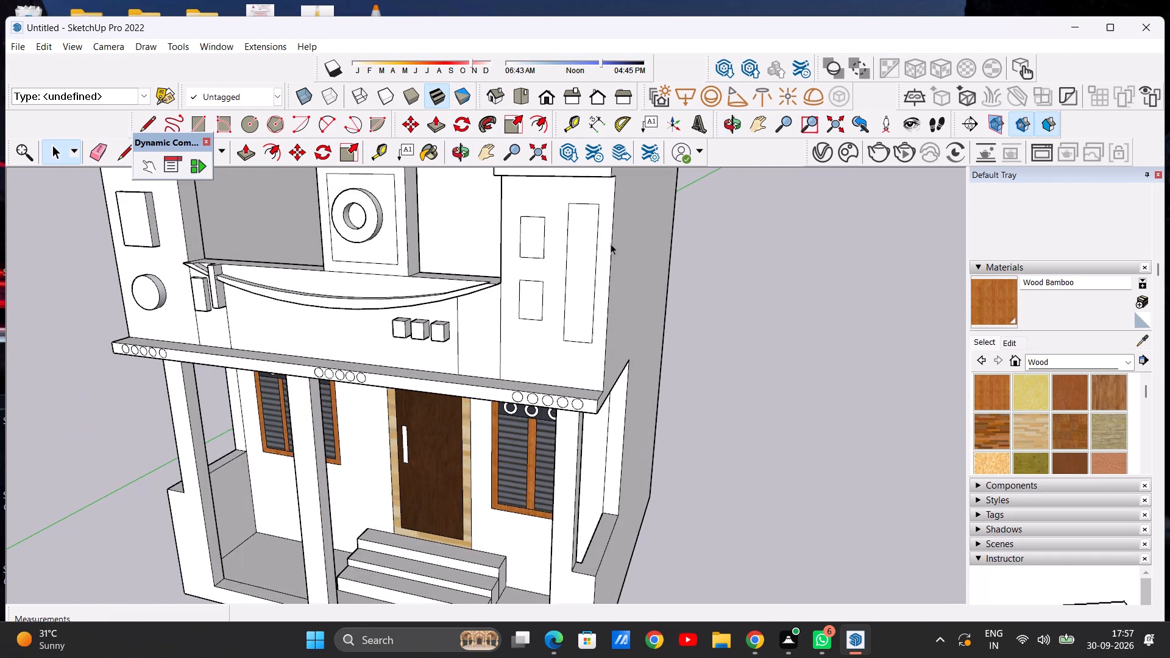
middle_click_drag(547, 244, 477, 244)
scroll(558, 239, "up", 6)
scroll(545, 246, "down", 3)
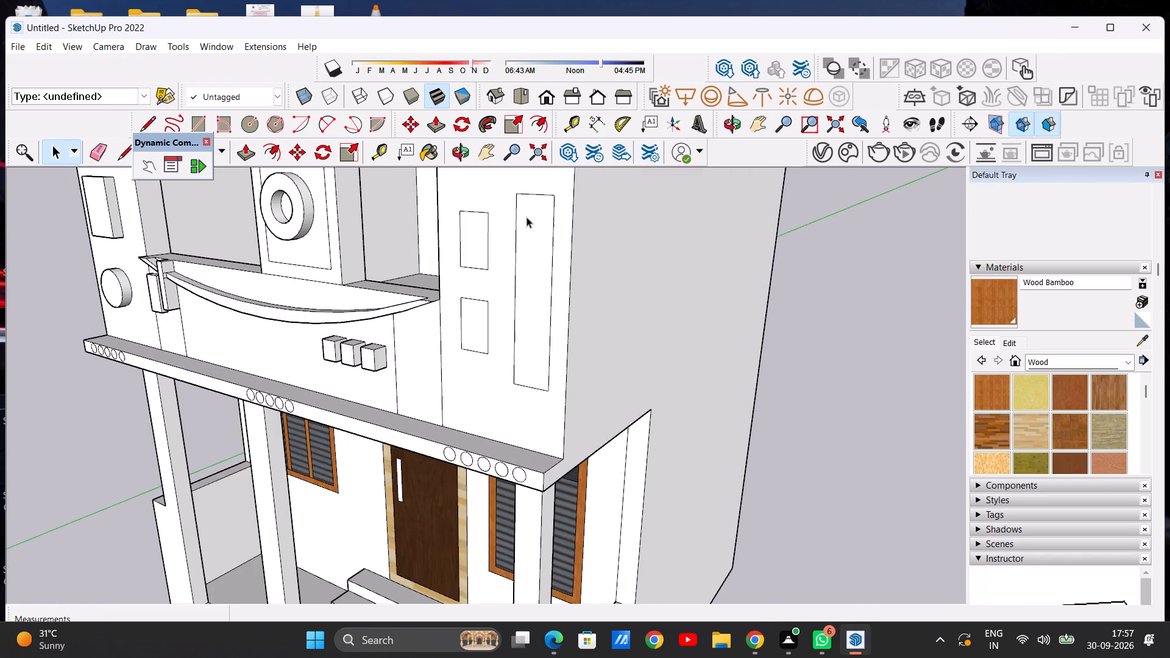
scroll(530, 214, "up", 4)
key("p")
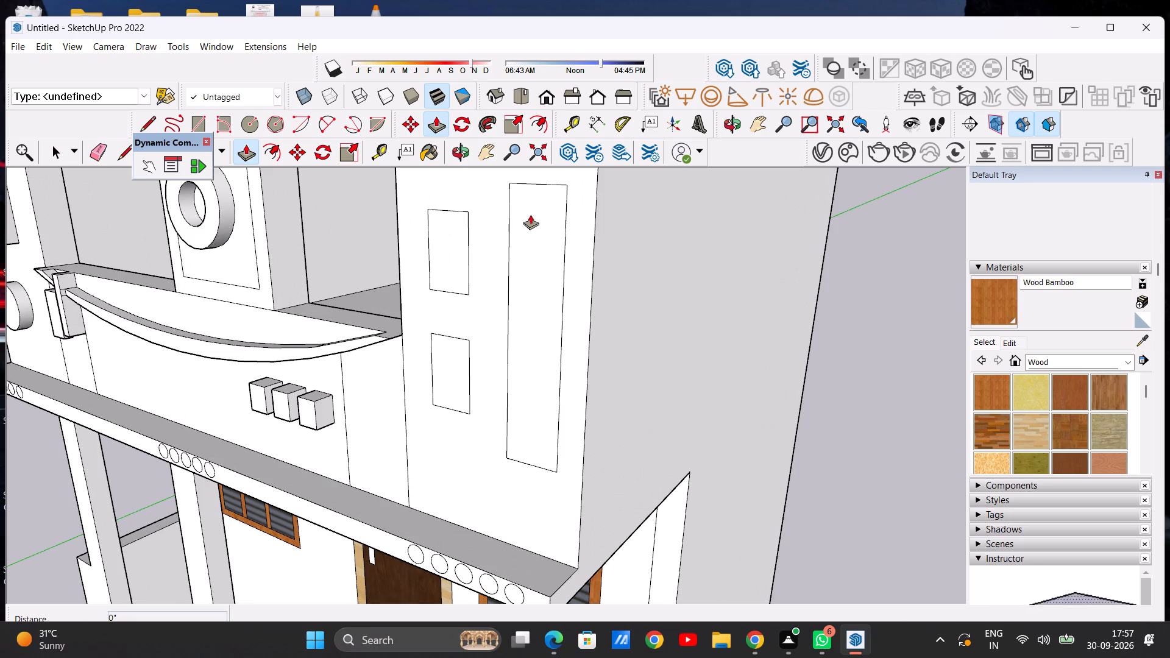
left_click(530, 214)
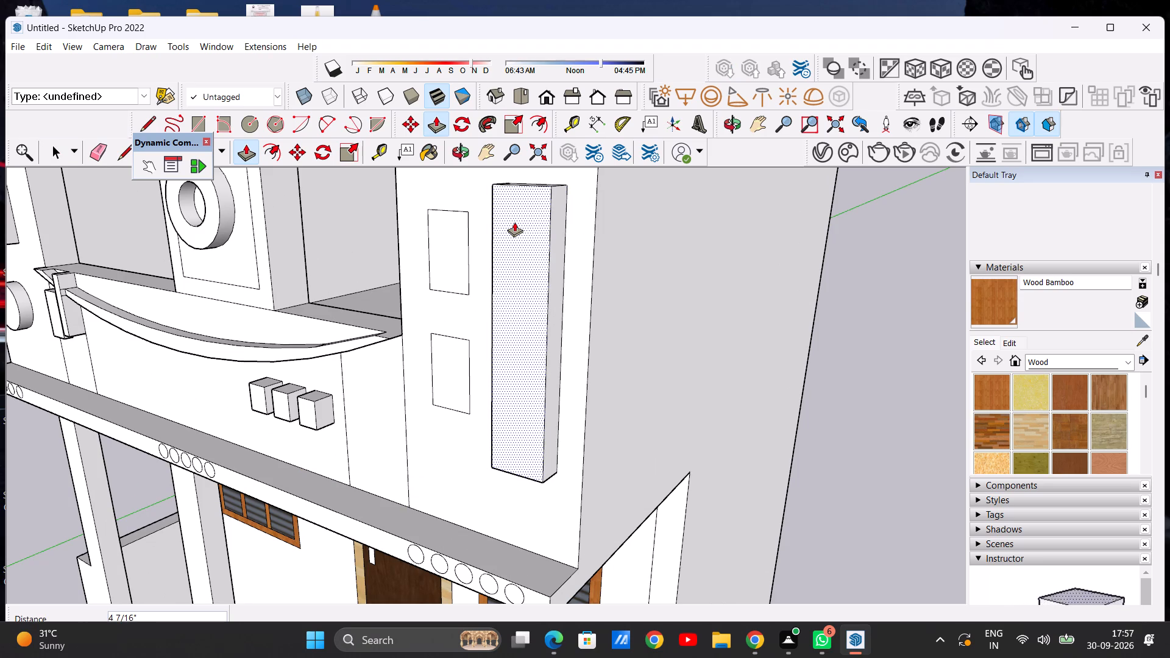
left_click(514, 222)
Push/Pull the two small rectangles beside the tall panel outward 4 7/16", matching that panel's depth.
left_click(454, 231)
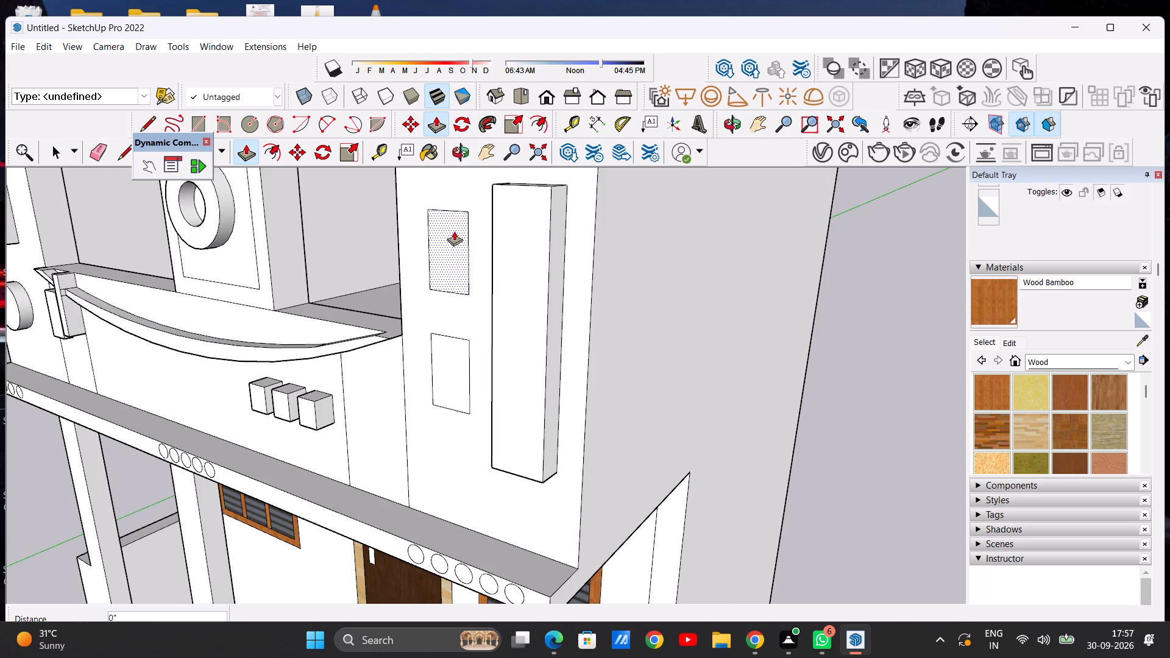
left_click(489, 215)
left_click(455, 361)
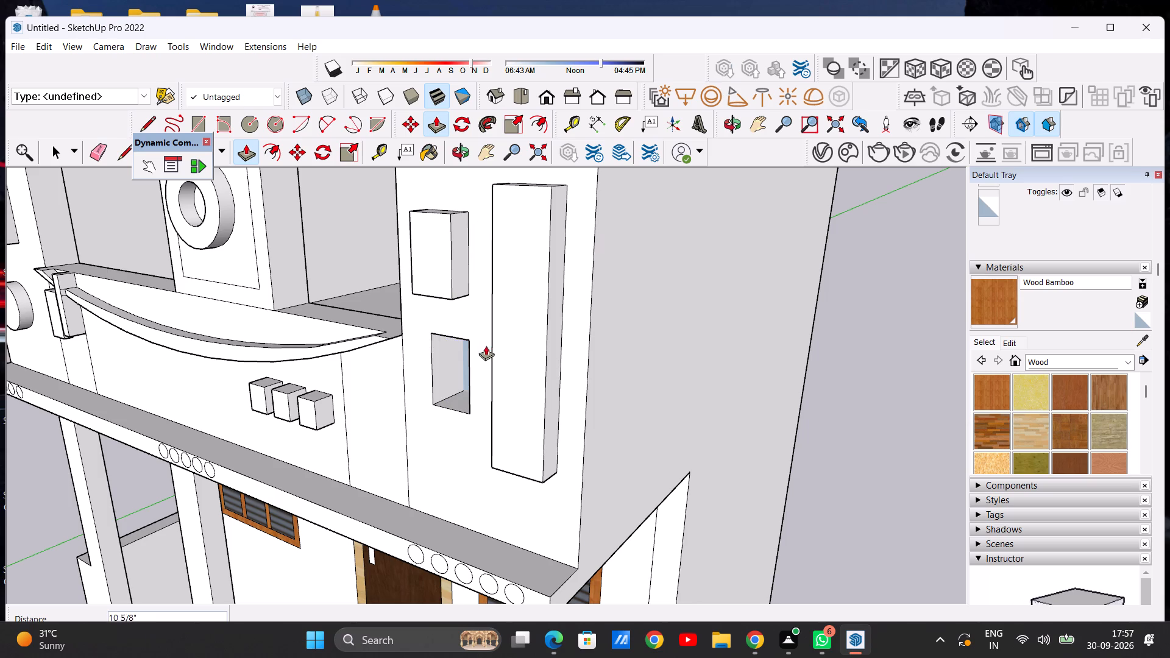
left_click(492, 387)
key("space")
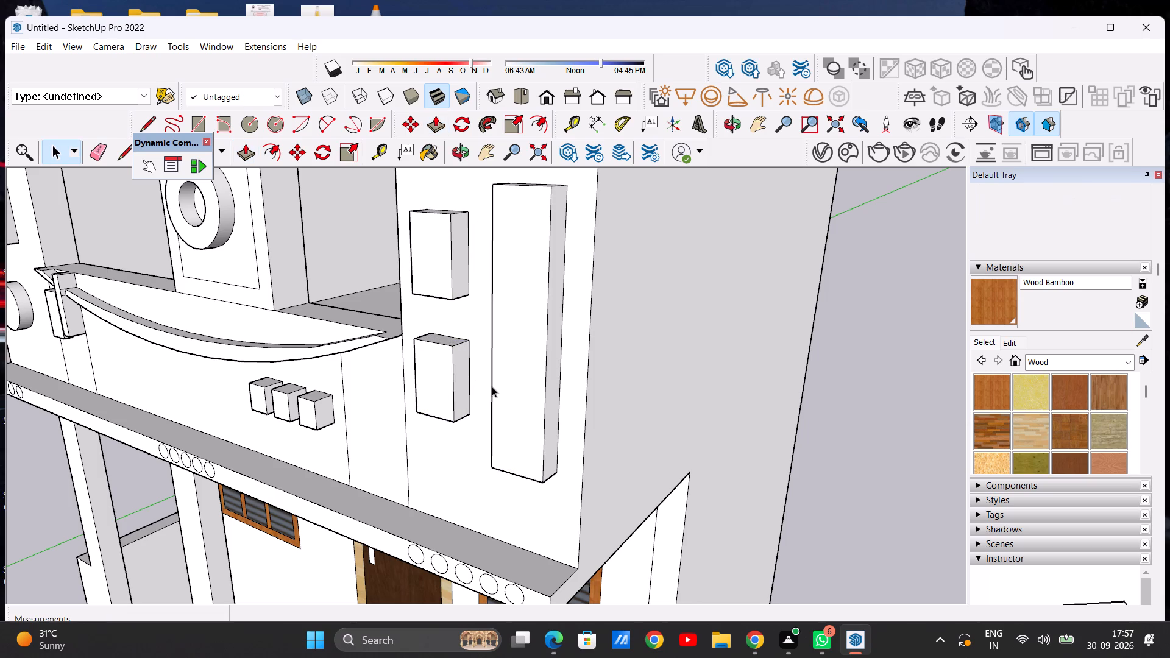
Examine the house's front elevation, parapet decorations and side profile from several angles and distances.
scroll(511, 361, "down", 17)
middle_click_drag(402, 337, 606, 296)
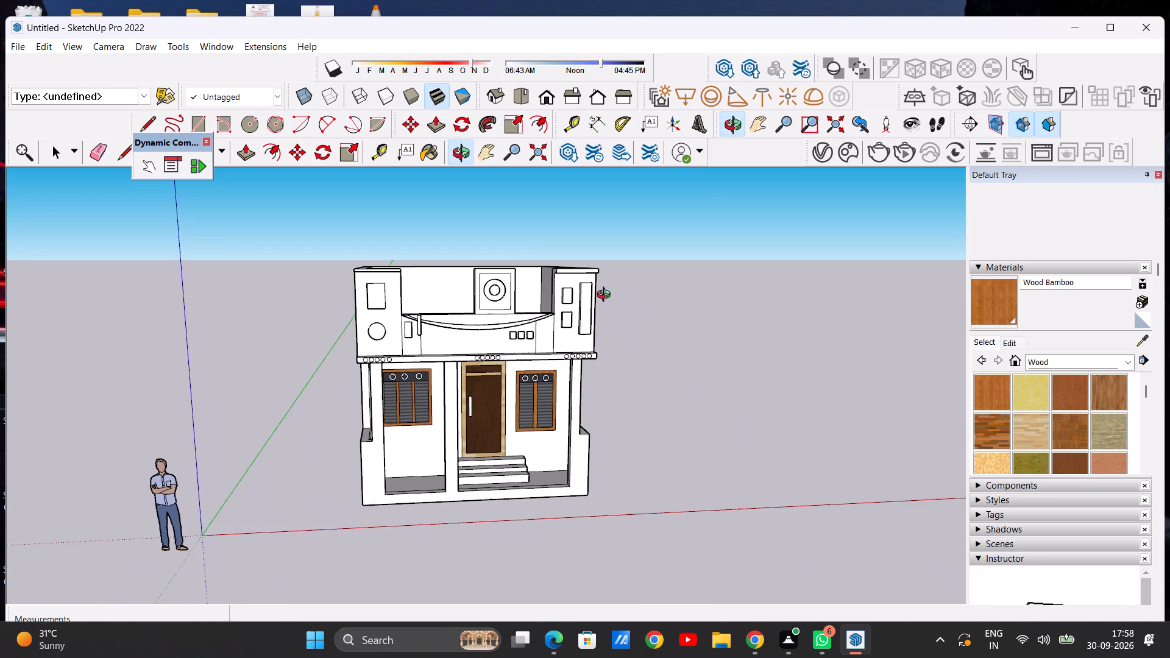
middle_click_drag(606, 296, 558, 280)
scroll(550, 355, "up", 6)
scroll(599, 345, "down", 4)
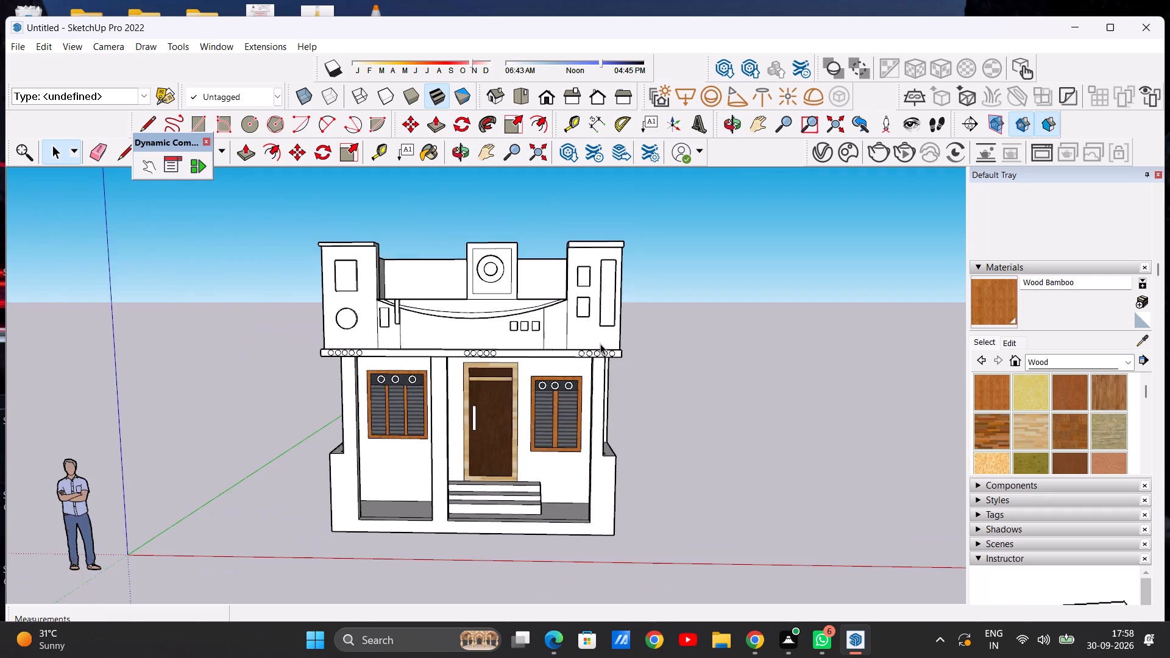
scroll(594, 342, "down", 5)
scroll(458, 383, "up", 7)
scroll(445, 375, "down", 6)
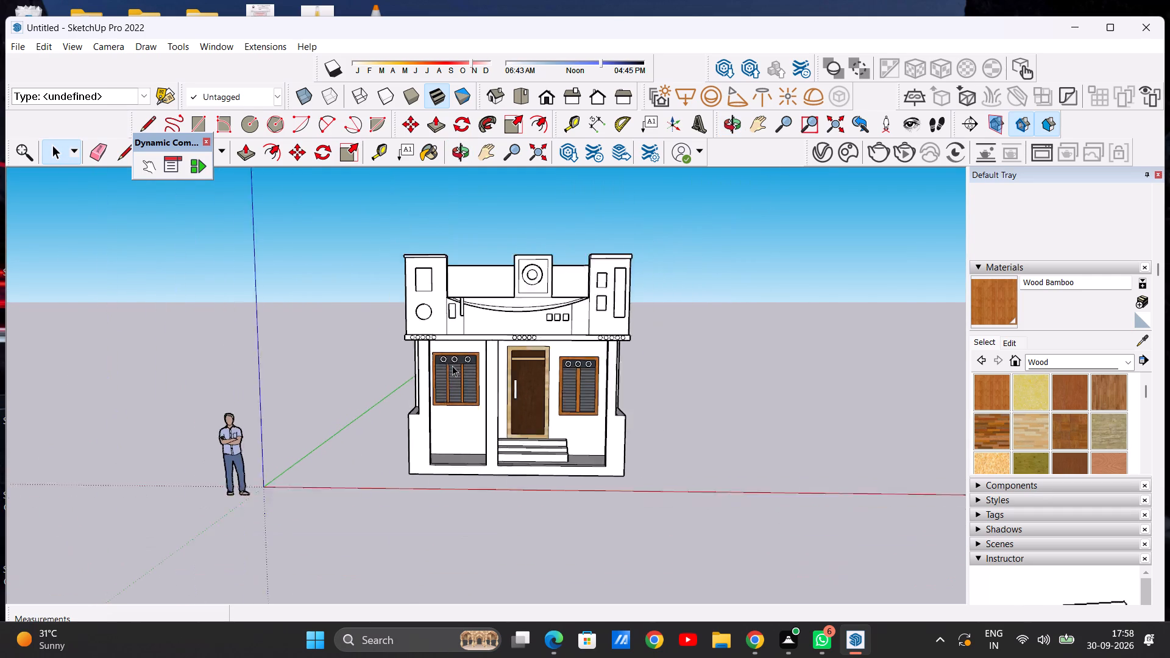
scroll(452, 366, "down", 1)
scroll(497, 288, "up", 7)
middle_click_drag(498, 292, 477, 370)
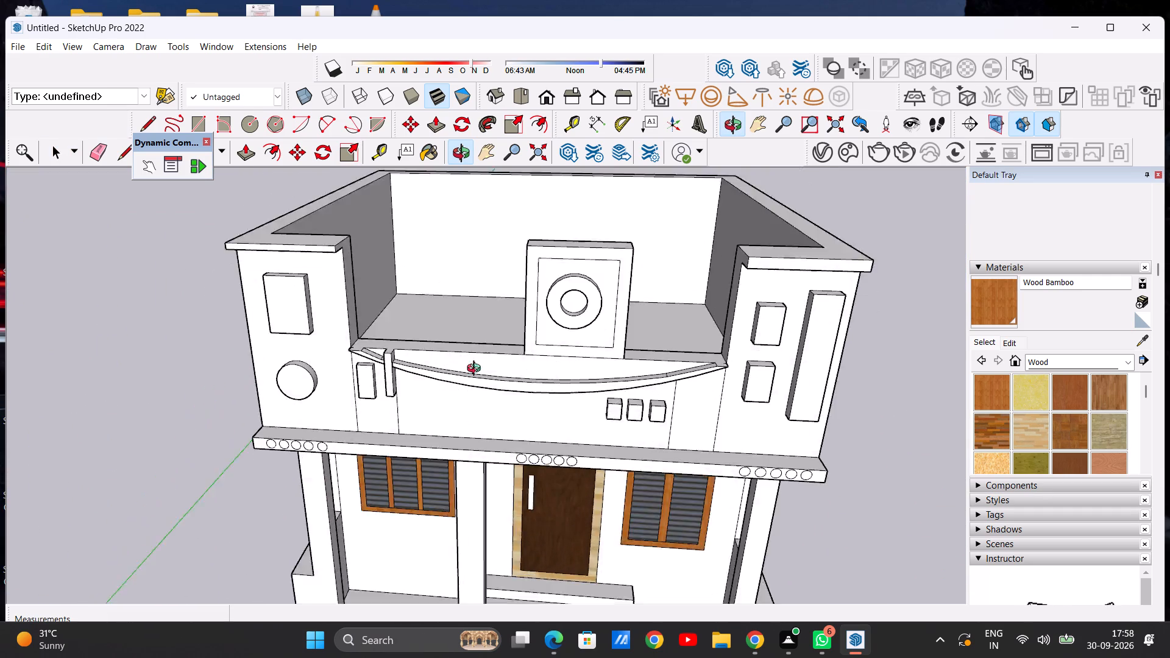
middle_click_drag(477, 370, 497, 303)
scroll(497, 303, "down", 11)
scroll(425, 402, "up", 2)
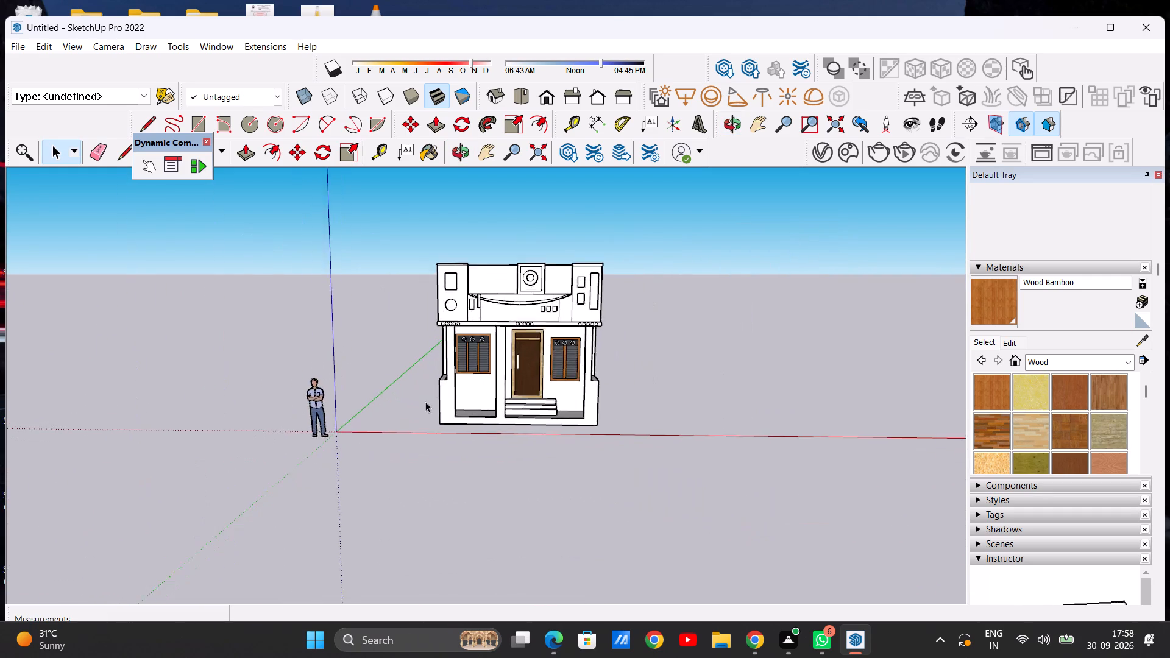
scroll(425, 402, "up", 3)
scroll(464, 288, "up", 7)
scroll(453, 317, "down", 4)
scroll(692, 247, "up", 4)
scroll(489, 271, "up", 1)
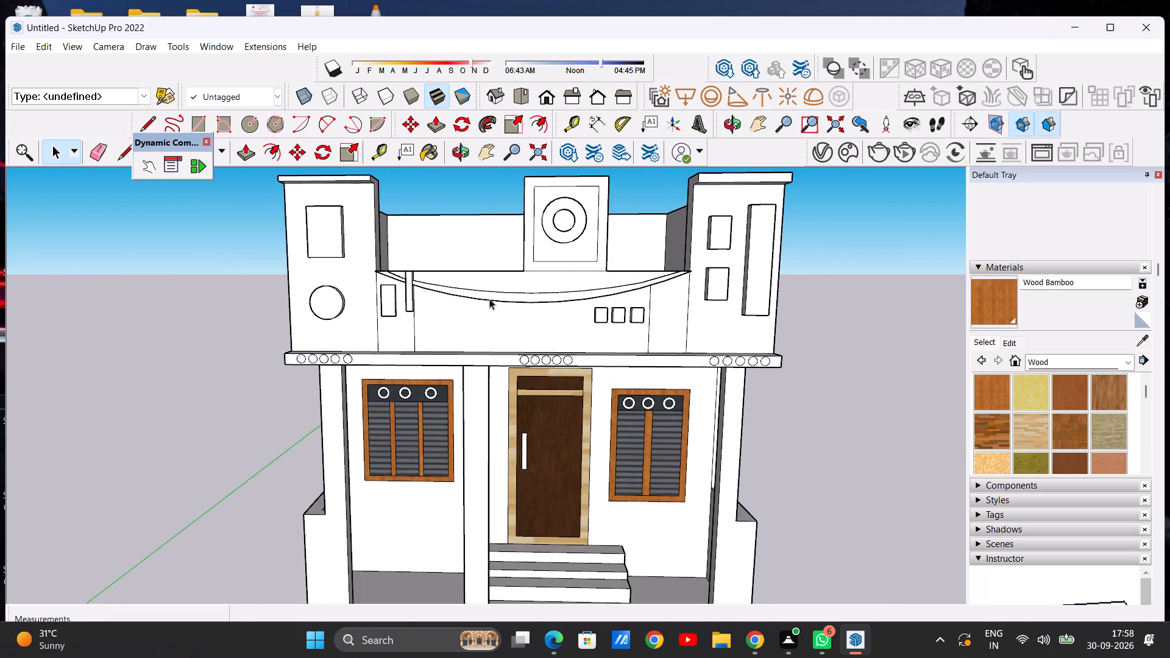
middle_click_drag(487, 336, 492, 448)
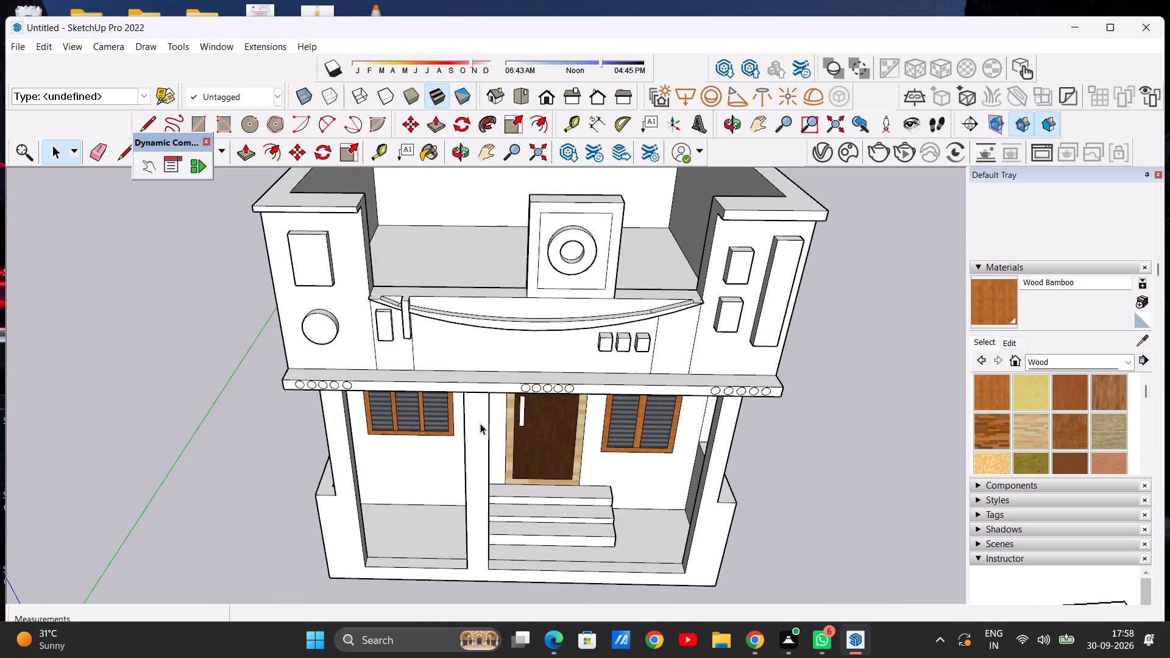
middle_click_drag(502, 403, 496, 319)
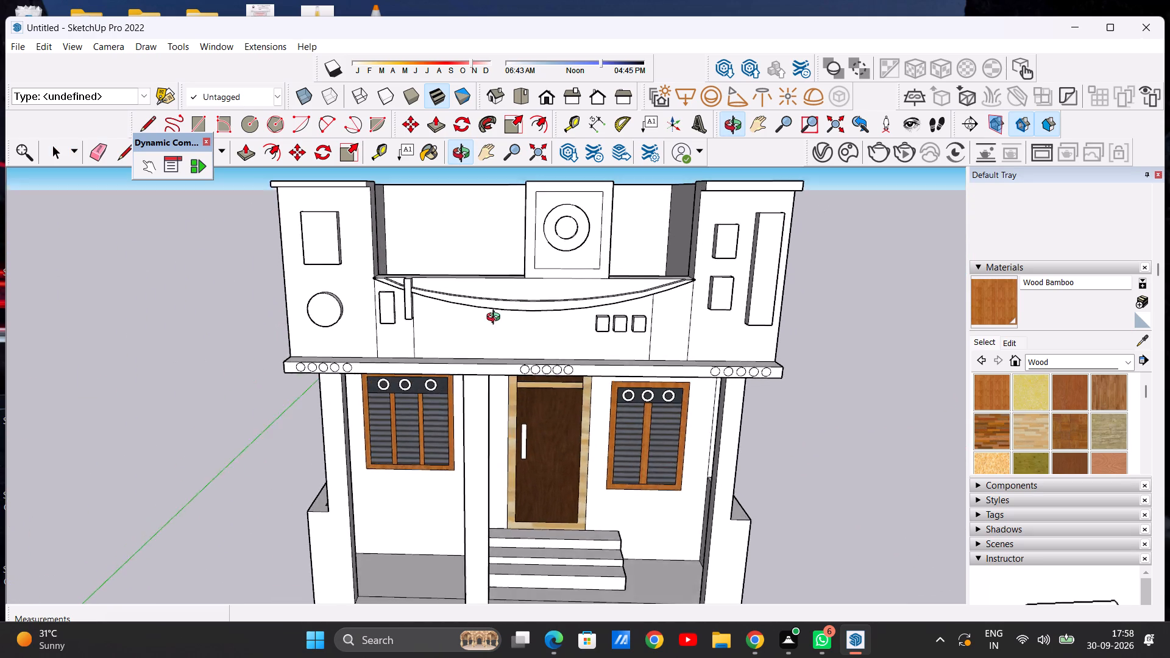
middle_click_drag(496, 319, 510, 320)
scroll(448, 324, "down", 2)
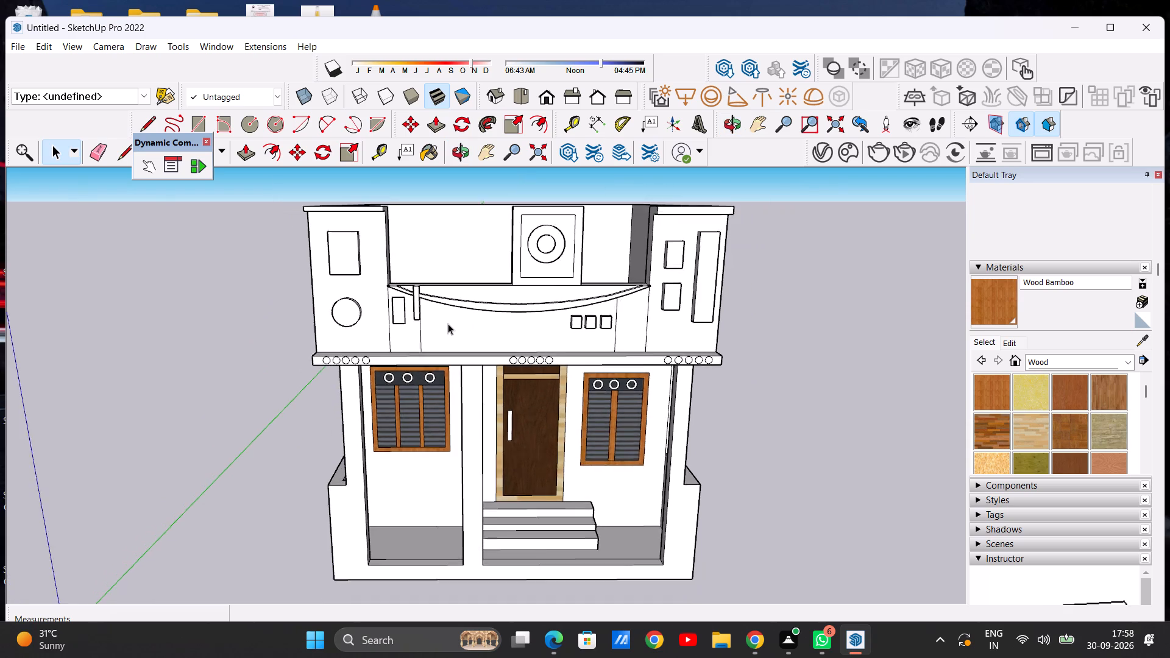
scroll(448, 324, "down", 2)
scroll(448, 280, "up", 4)
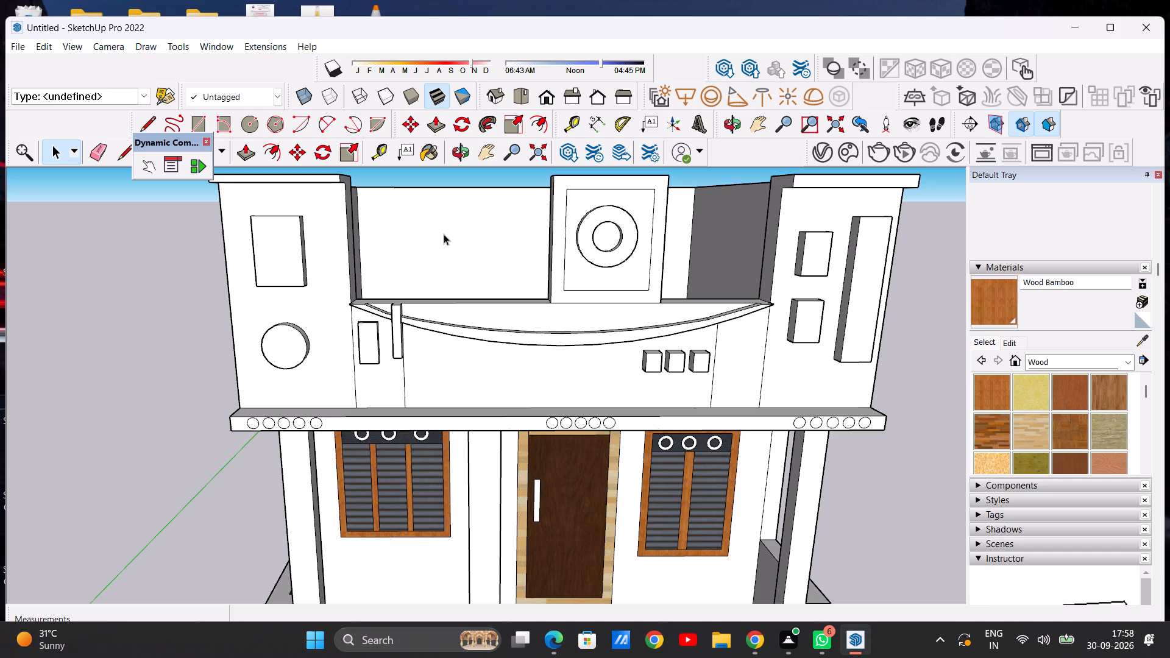
scroll(457, 266, "down", 4)
middle_click_drag(448, 277, 445, 319)
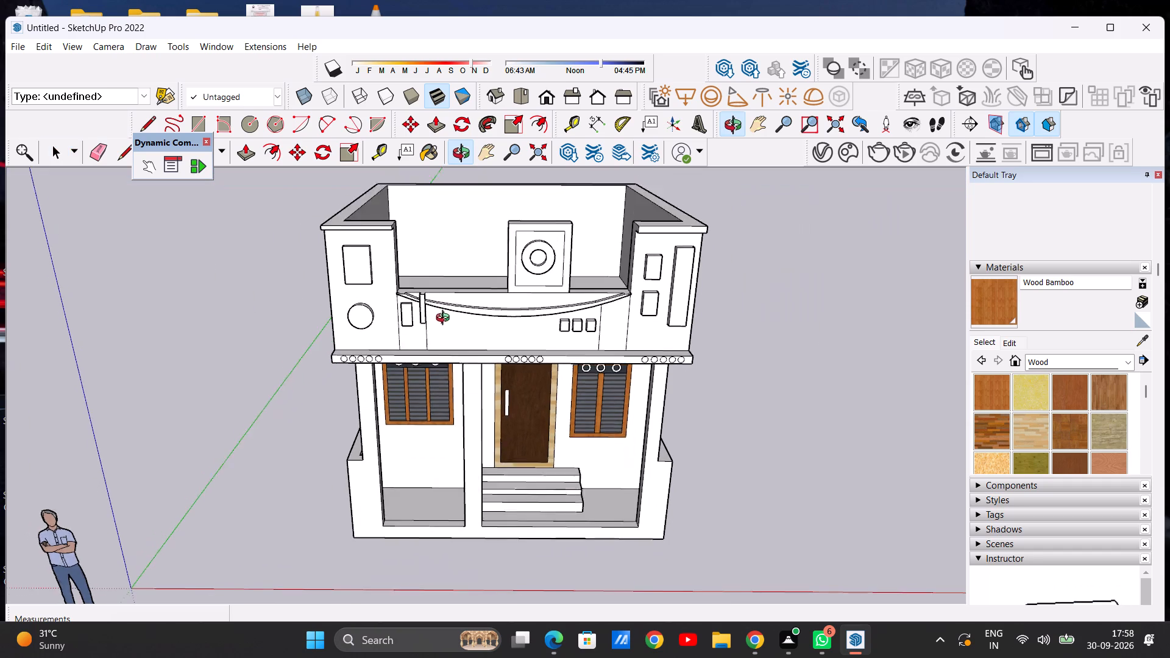
middle_click_drag(445, 319, 430, 384)
scroll(435, 314, "up", 2)
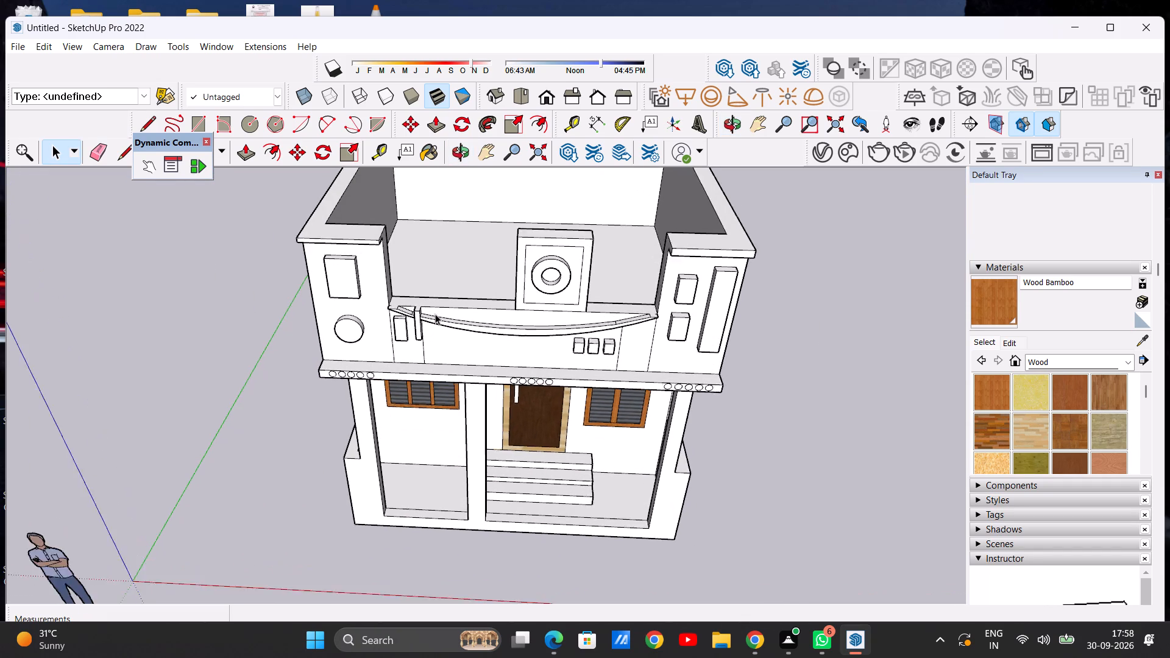
scroll(435, 314, "up", 2)
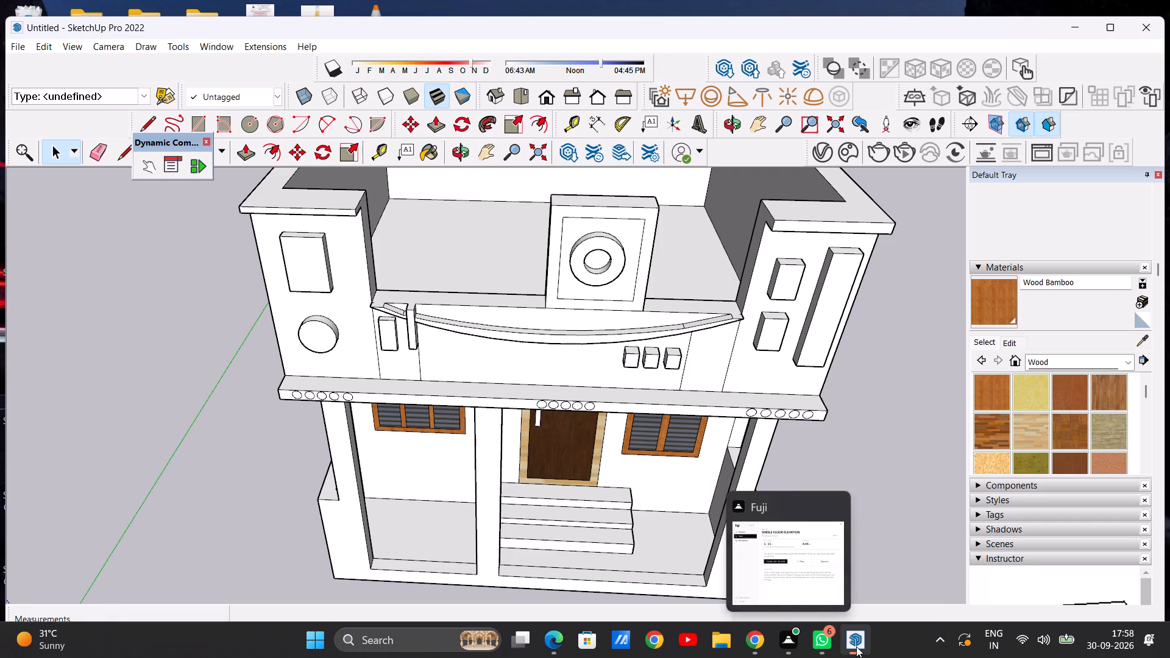
left_click(837, 559)
scroll(604, 459, "down", 1)
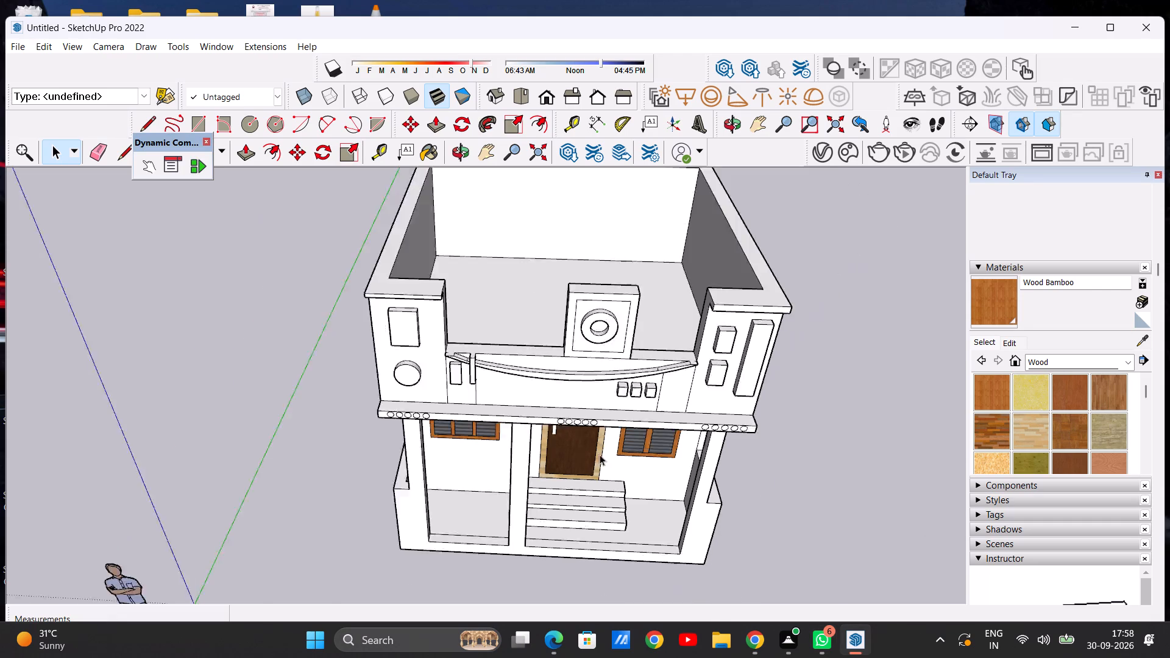
scroll(600, 455, "down", 6)
middle_click_drag(592, 492, 612, 285)
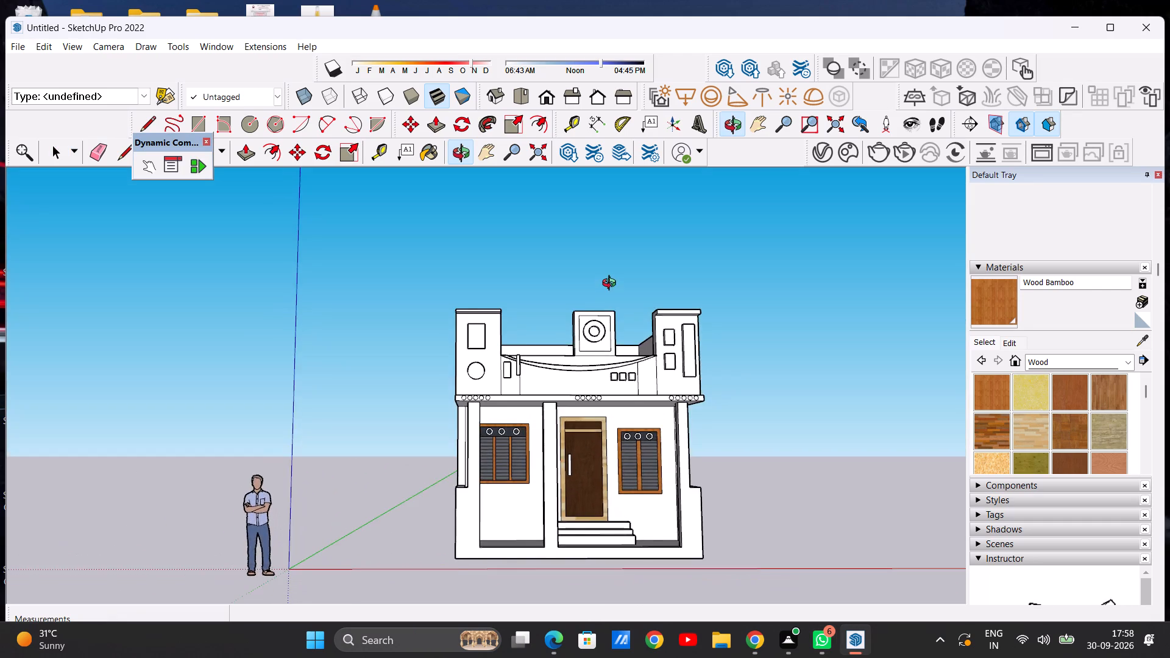
middle_click_drag(612, 285, 246, 319)
scroll(501, 366, "up", 6)
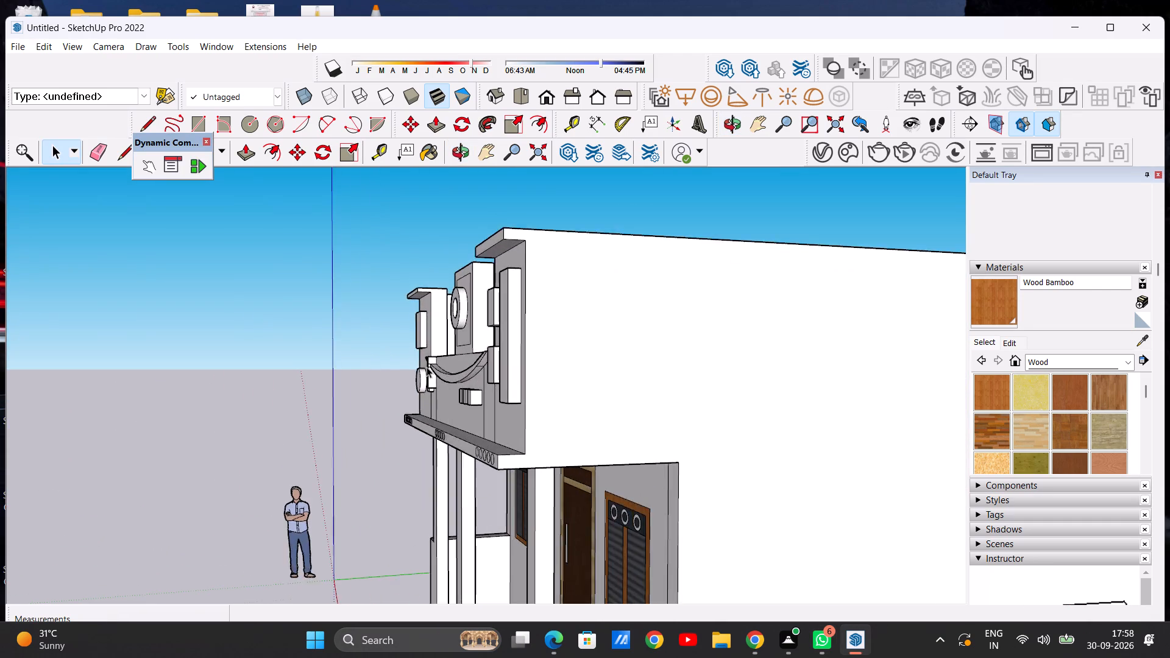
Examine the upper facade's raised panels, curved band and side profile from the side of the house.
scroll(427, 367, "up", 7)
scroll(539, 377, "up", 7)
scroll(512, 376, "down", 5)
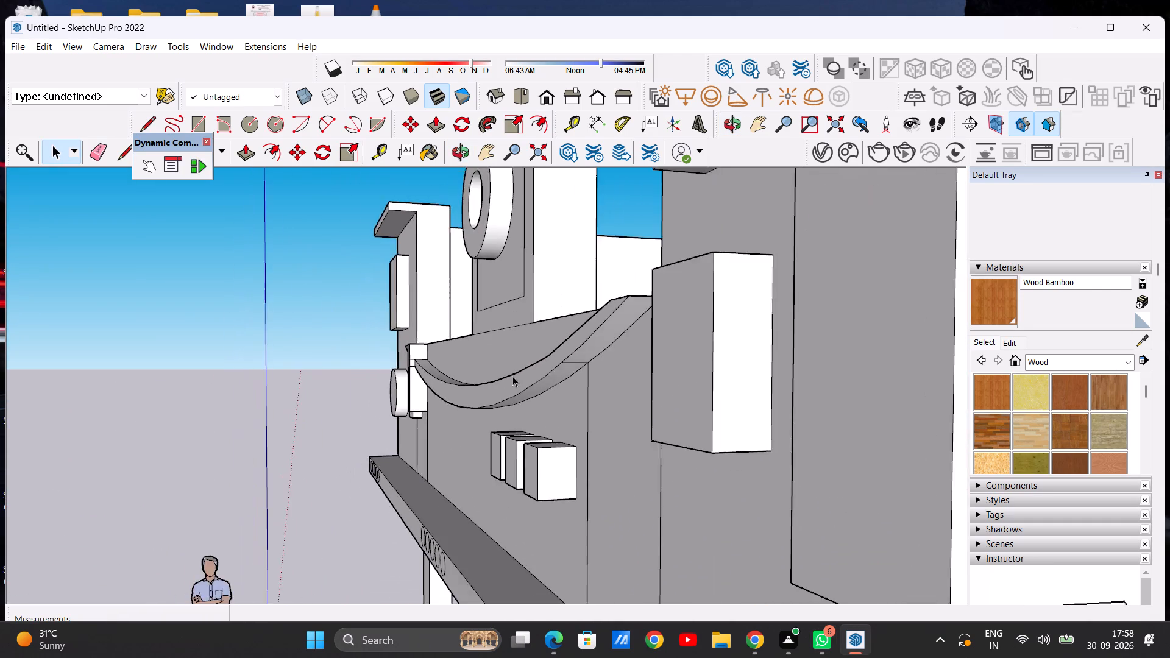
scroll(512, 376, "down", 6)
scroll(519, 379, "up", 1)
scroll(519, 379, "down", 16)
scroll(570, 369, "up", 4)
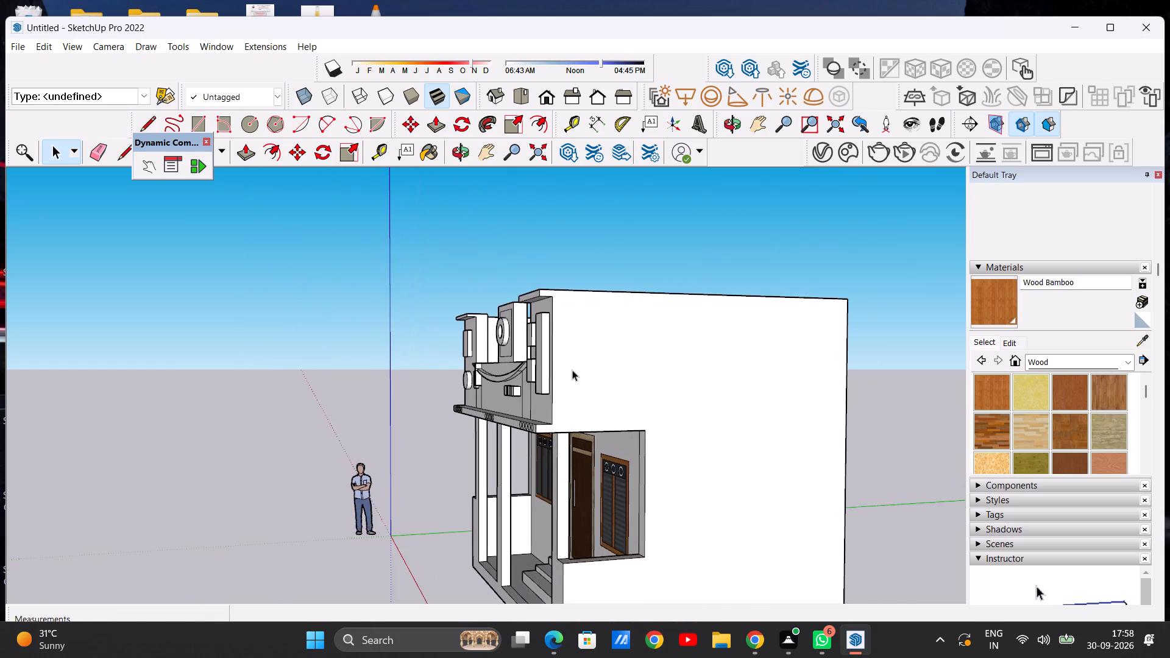
middle_click_drag(648, 377, 600, 377)
scroll(486, 377, "up", 5)
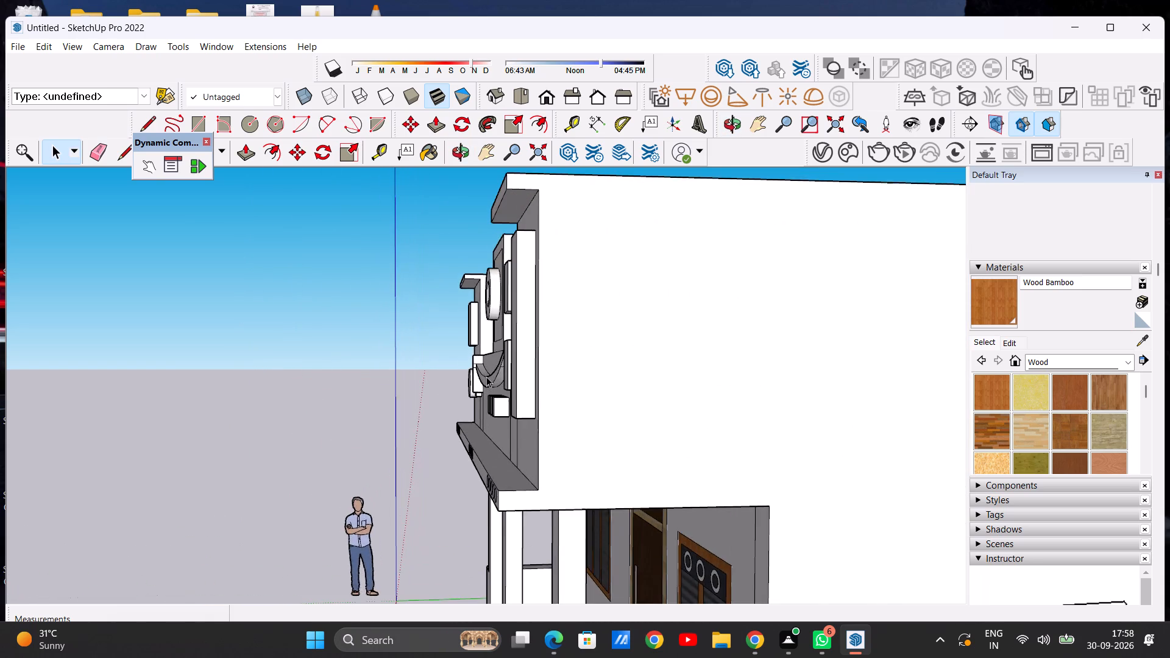
scroll(488, 377, "up", 1)
scroll(502, 372, "down", 5)
scroll(544, 340, "down", 10)
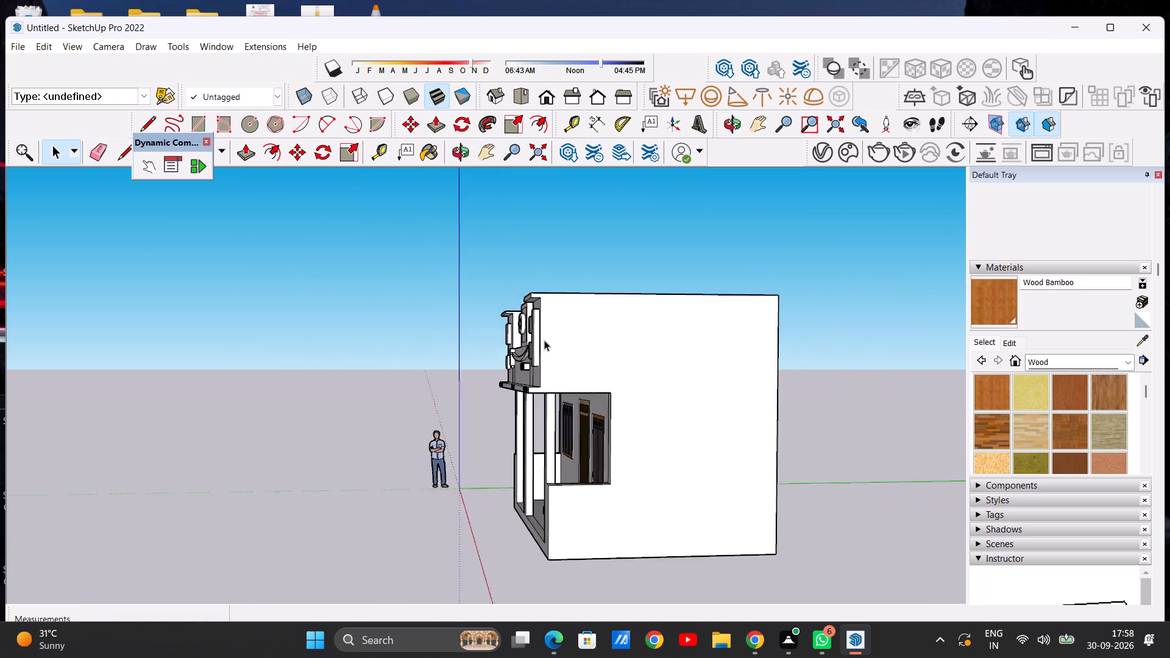
scroll(544, 340, "down", 1)
scroll(558, 464, "up", 6)
Examine the porch interior, front door and windows through the side opening of the house.
scroll(558, 464, "up", 2)
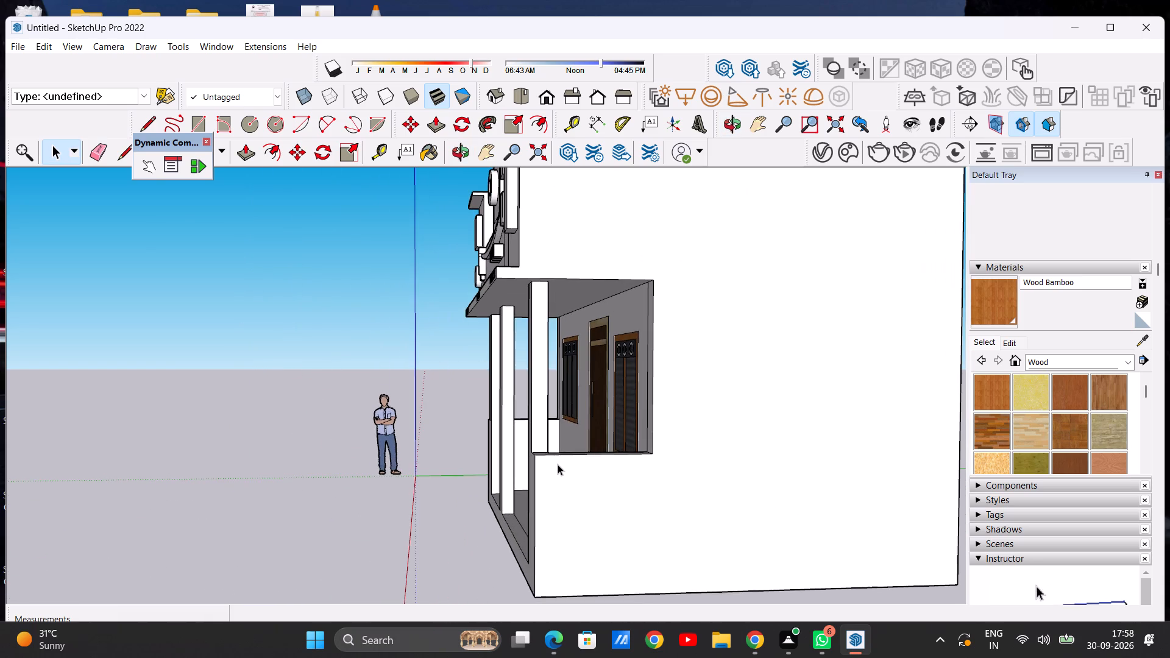
scroll(558, 463, "up", 7)
scroll(628, 311, "up", 12)
scroll(567, 381, "up", 5)
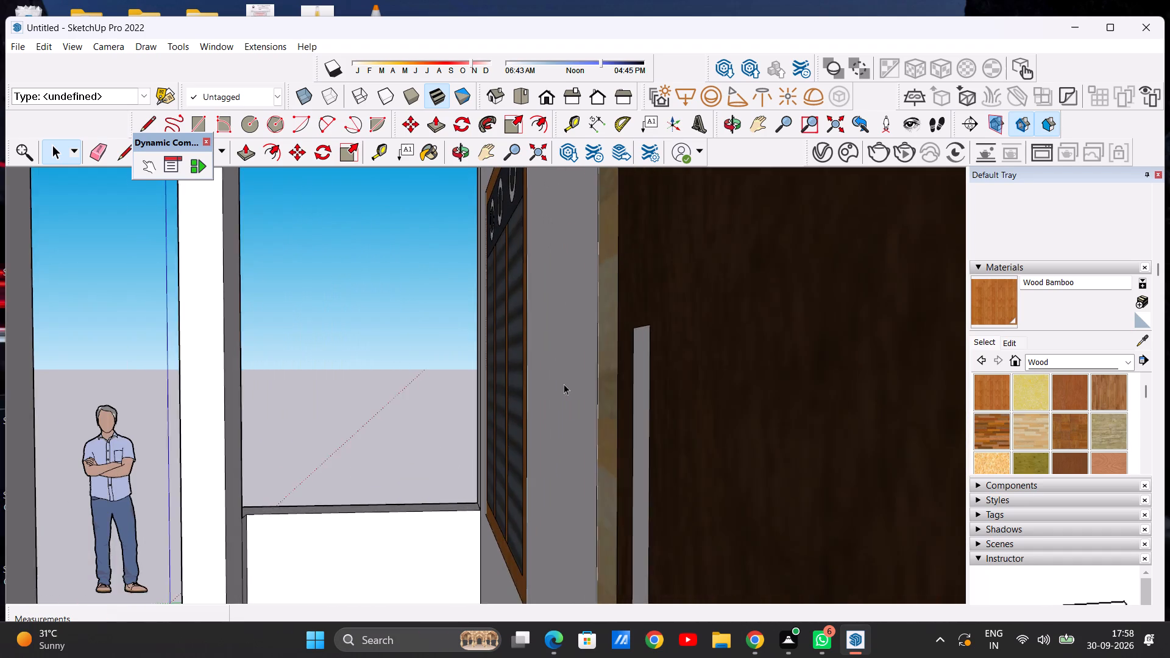
scroll(564, 384, "up", 2)
scroll(634, 384, "up", 16)
scroll(608, 390, "down", 3)
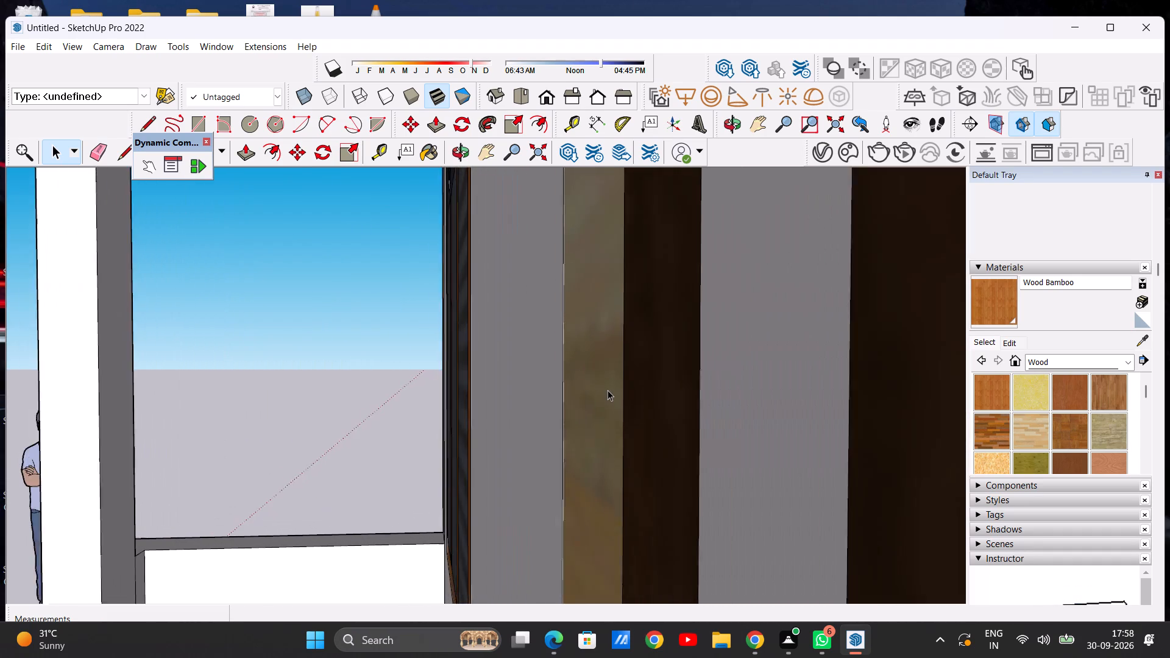
scroll(608, 390, "down", 16)
scroll(636, 383, "down", 18)
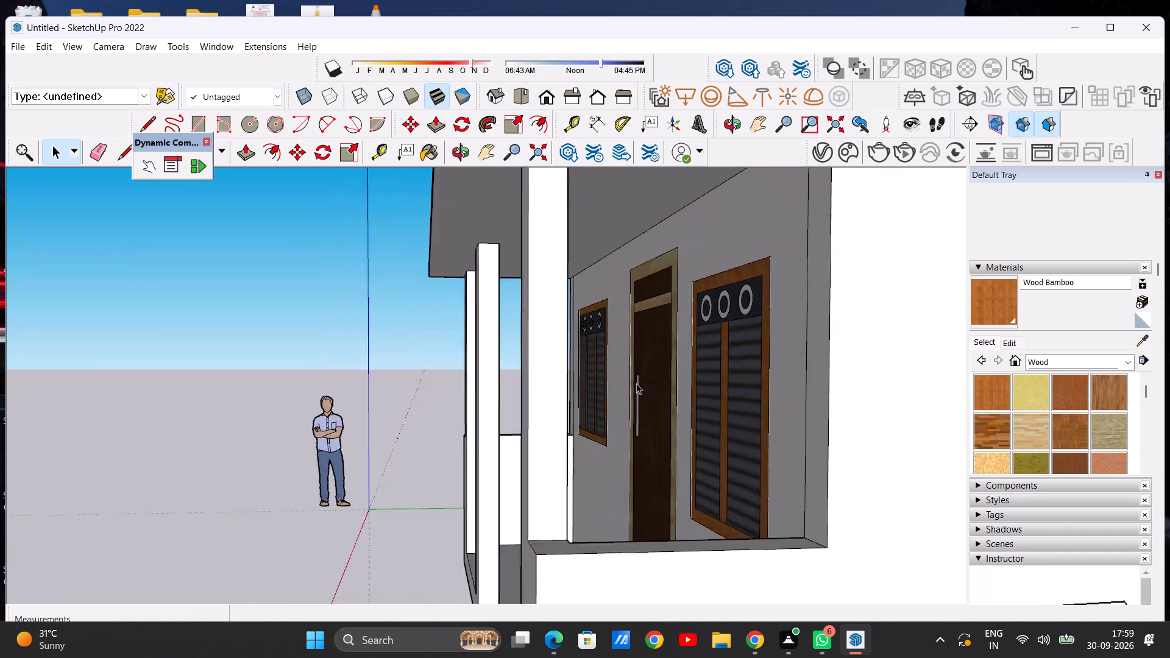
scroll(636, 383, "down", 8)
scroll(701, 338, "up", 15)
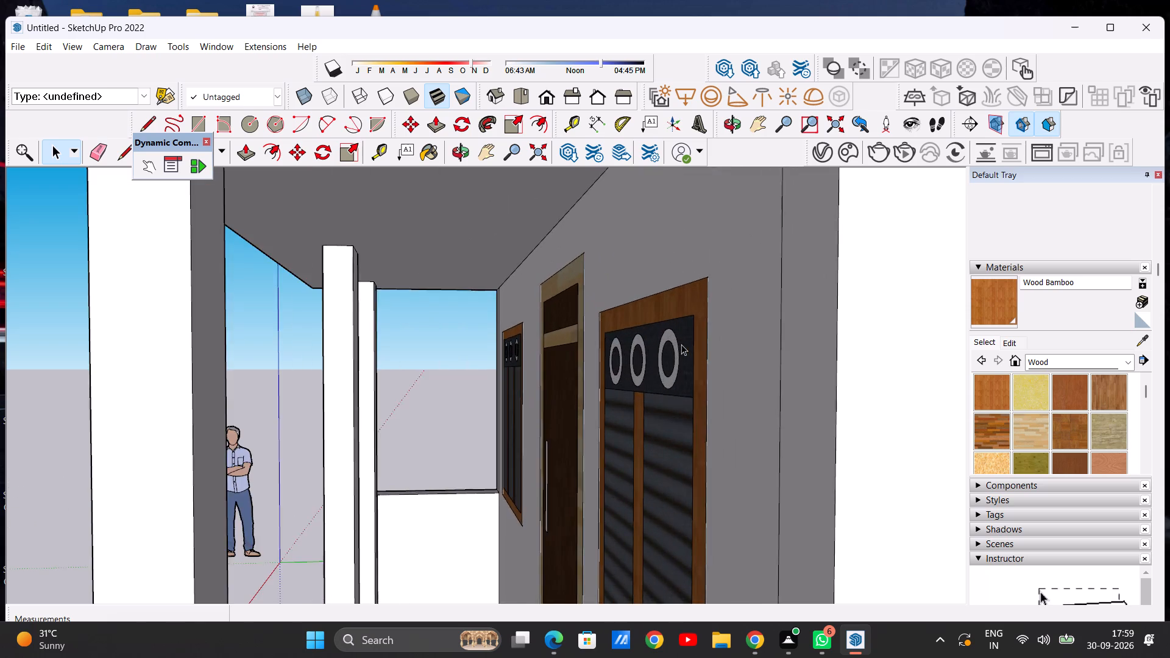
Inspect the ring ornaments and wooden frame of the window beside the door at close range.
scroll(681, 344, "up", 15)
middle_click_drag(592, 371, 821, 389)
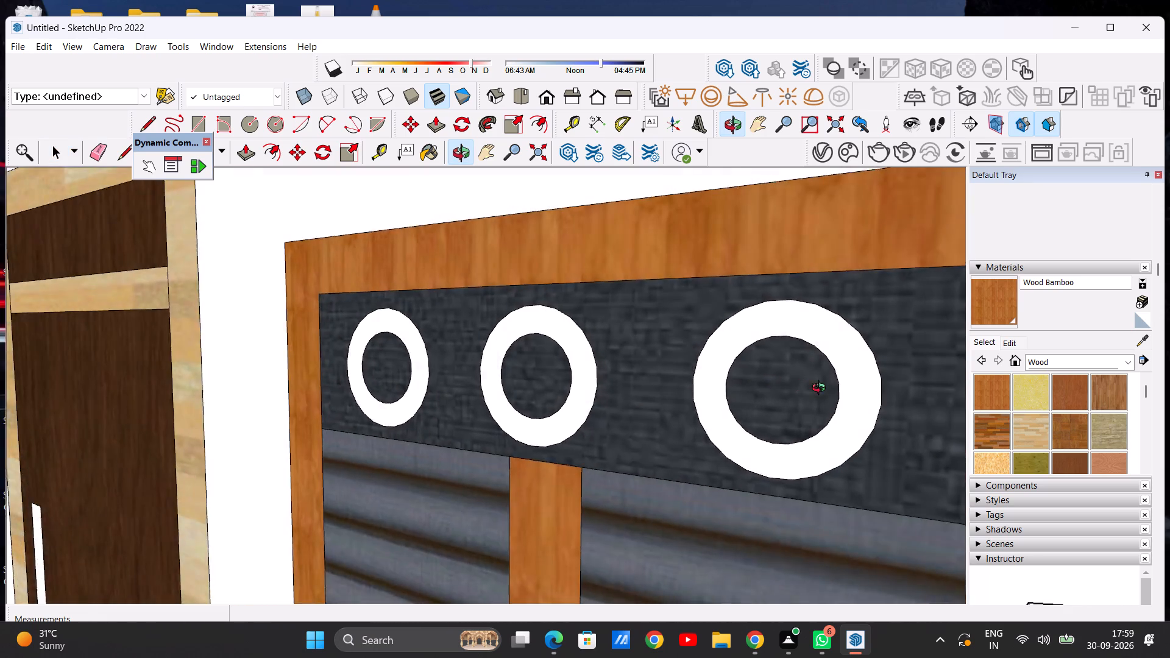
middle_click_drag(821, 389, 885, 358)
middle_click(888, 355)
middle_click(892, 350)
middle_click(892, 350)
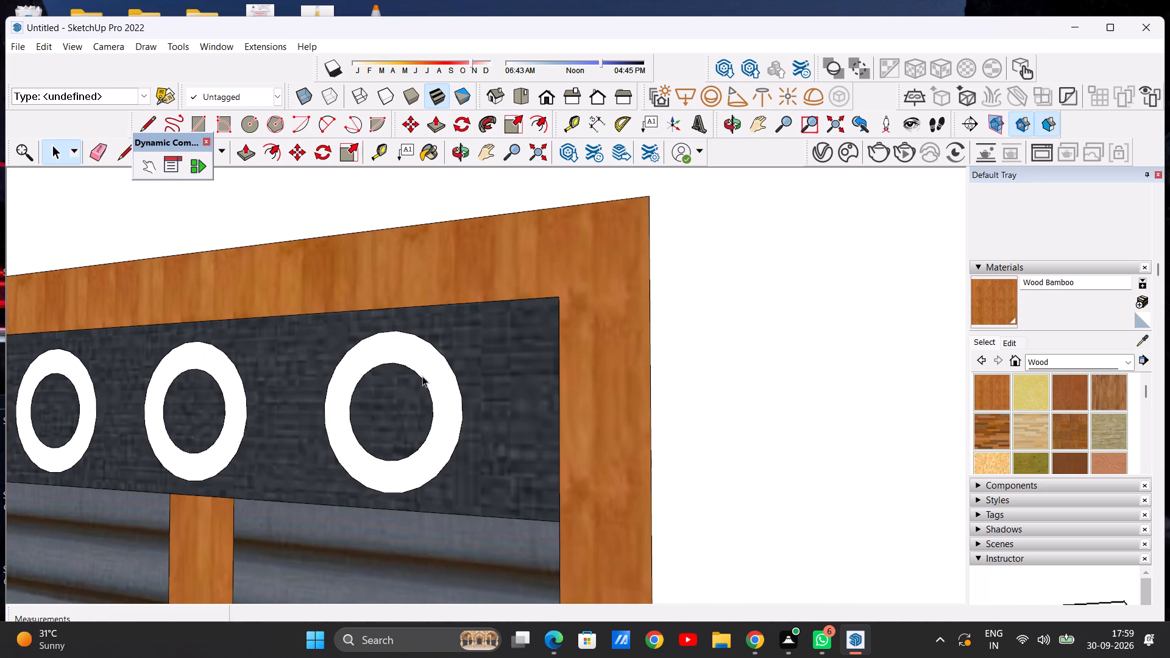
scroll(472, 372, "down", 20)
scroll(472, 372, "down", 10)
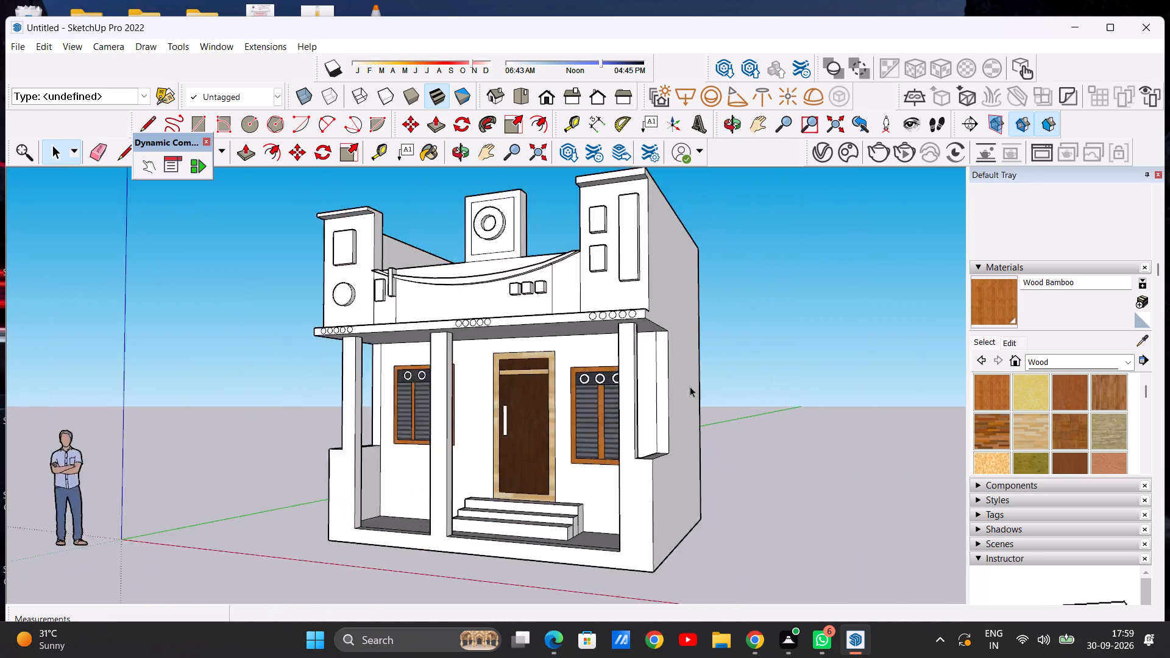
scroll(690, 386, "down", 3)
scroll(569, 394, "up", 8)
middle_click_drag(569, 393, 636, 395)
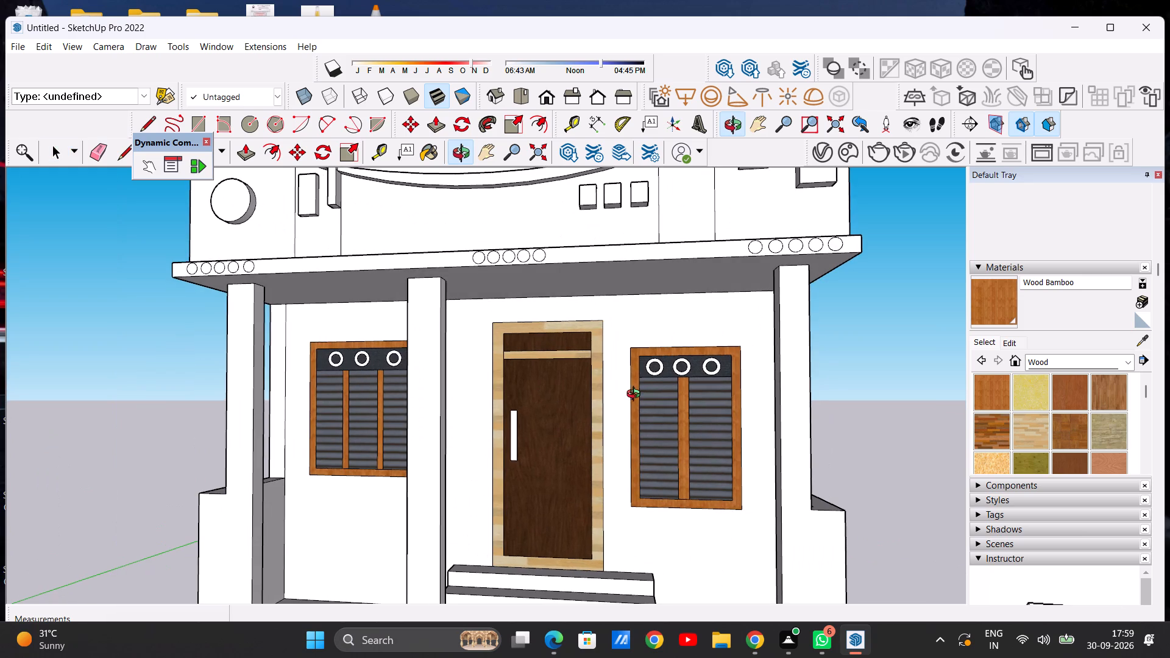
middle_click_drag(636, 395, 628, 410)
scroll(712, 356, "up", 7)
scroll(658, 369, "up", 7)
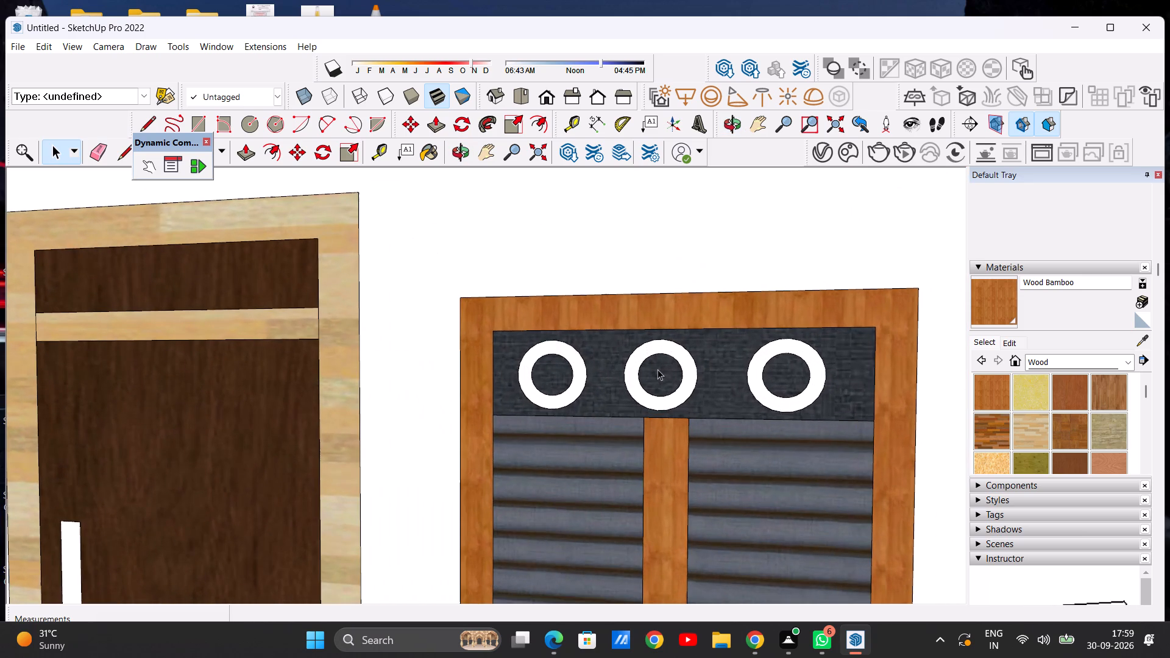
scroll(659, 369, "down", 6)
scroll(663, 364, "up", 17)
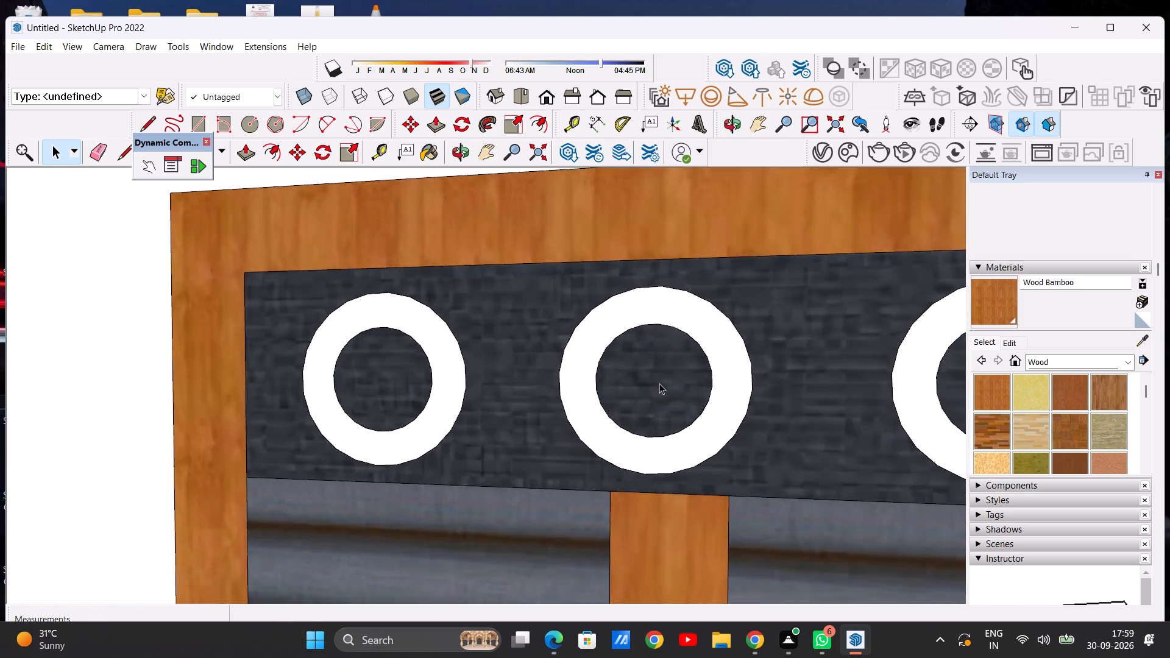
scroll(659, 383, "up", 20)
scroll(656, 383, "down", 13)
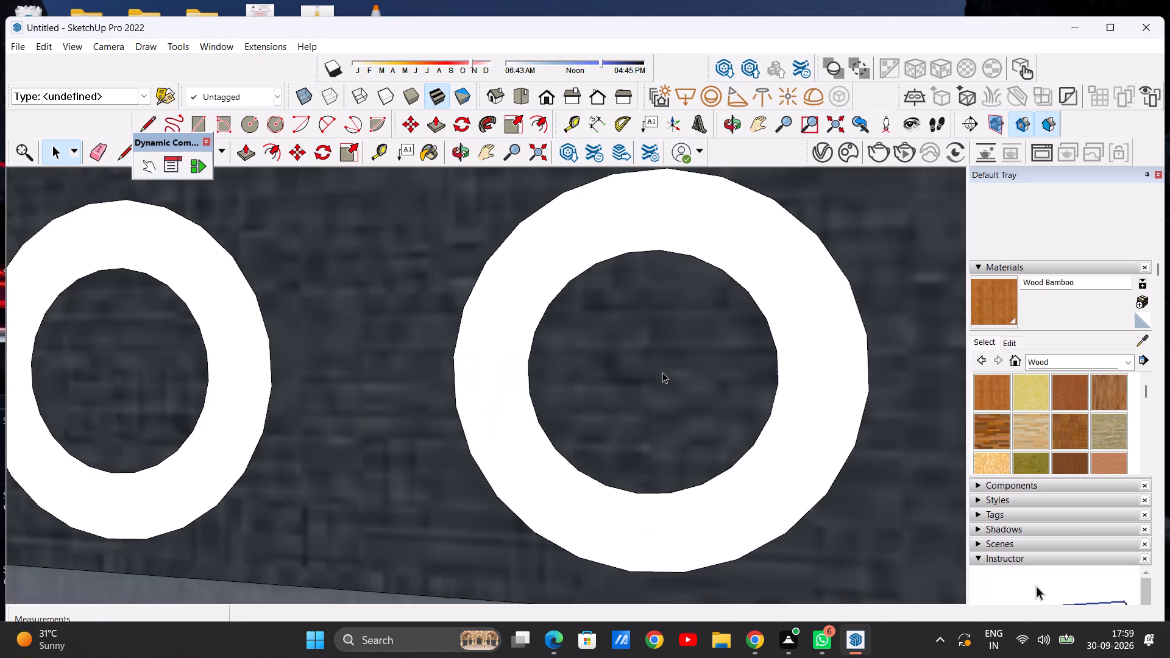
Review the front elevation with its door, windows and parapet, both close up and as a whole.
scroll(662, 372, "down", 20)
scroll(662, 372, "down", 20)
scroll(662, 372, "down", 1)
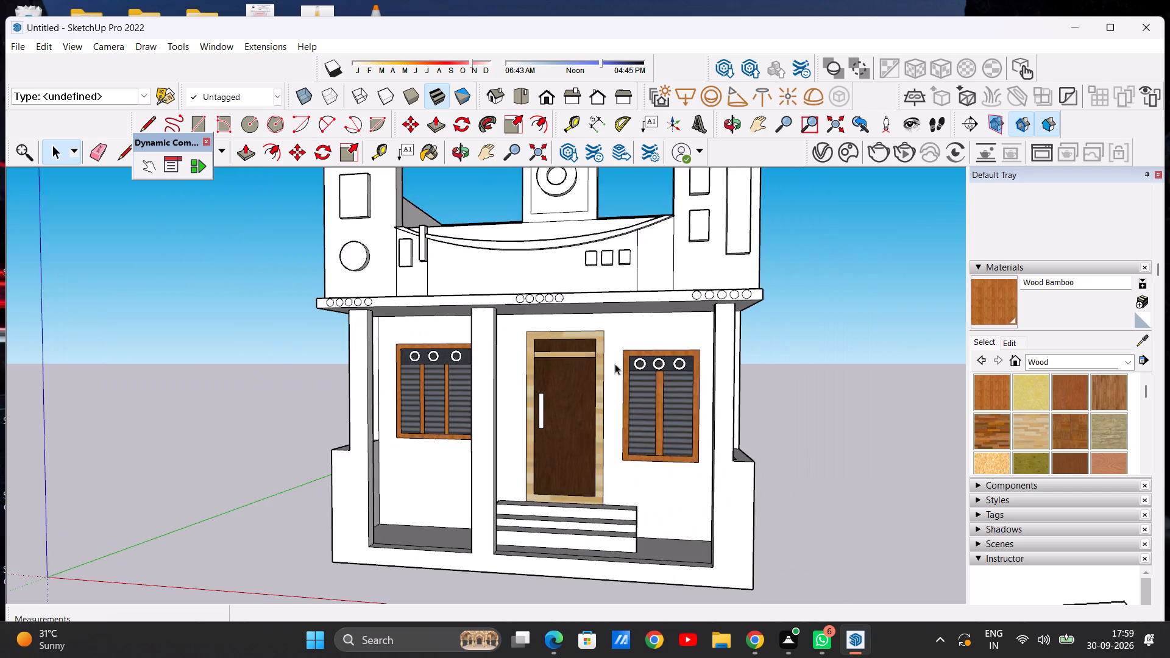
middle_click_drag(615, 364, 746, 381)
scroll(584, 354, "up", 16)
middle_click_drag(592, 366, 562, 350)
scroll(606, 372, "down", 6)
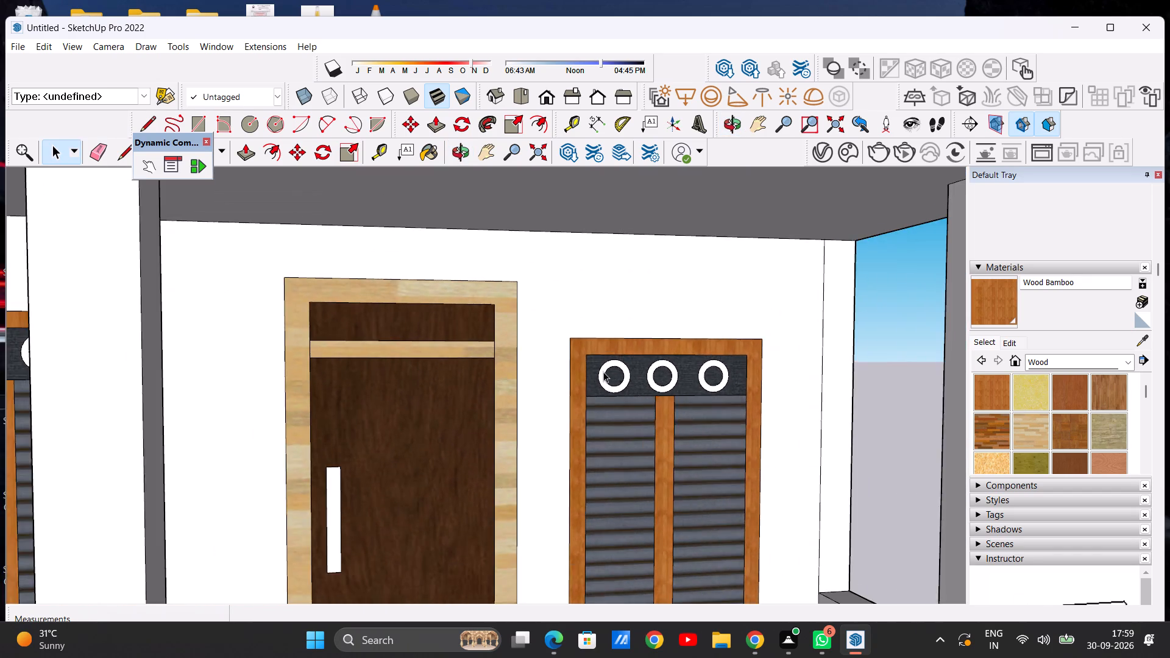
scroll(603, 372, "down", 15)
scroll(506, 358, "down", 5)
scroll(615, 348, "up", 4)
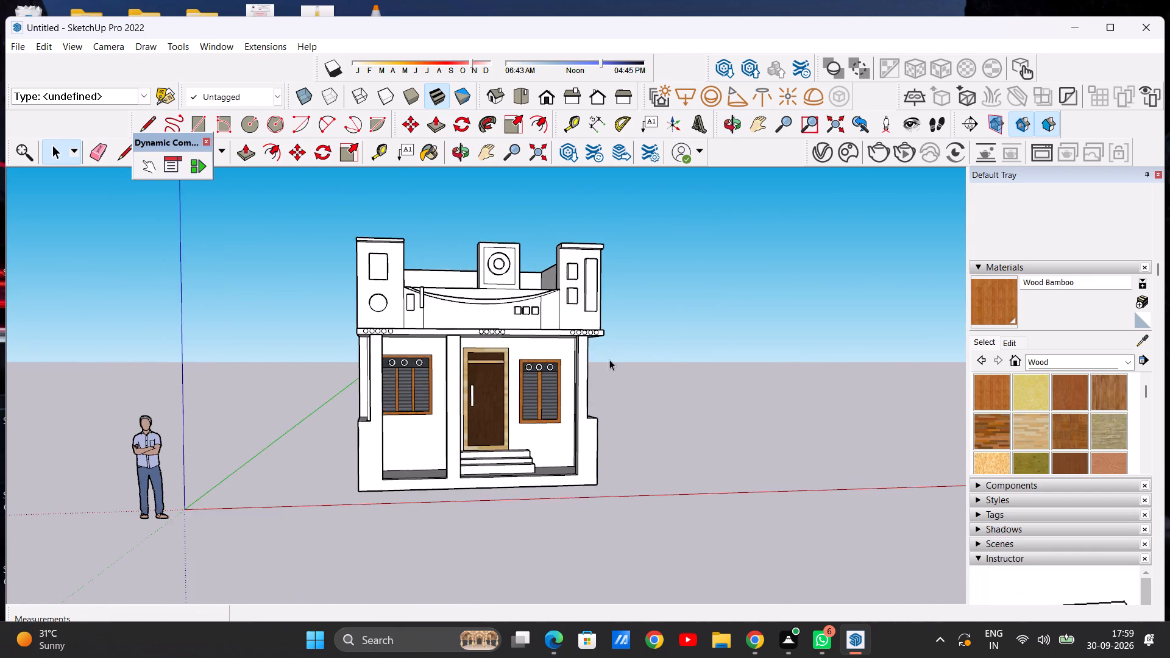
middle_click_drag(609, 359, 565, 369)
middle_click(564, 373)
scroll(476, 345, "up", 2)
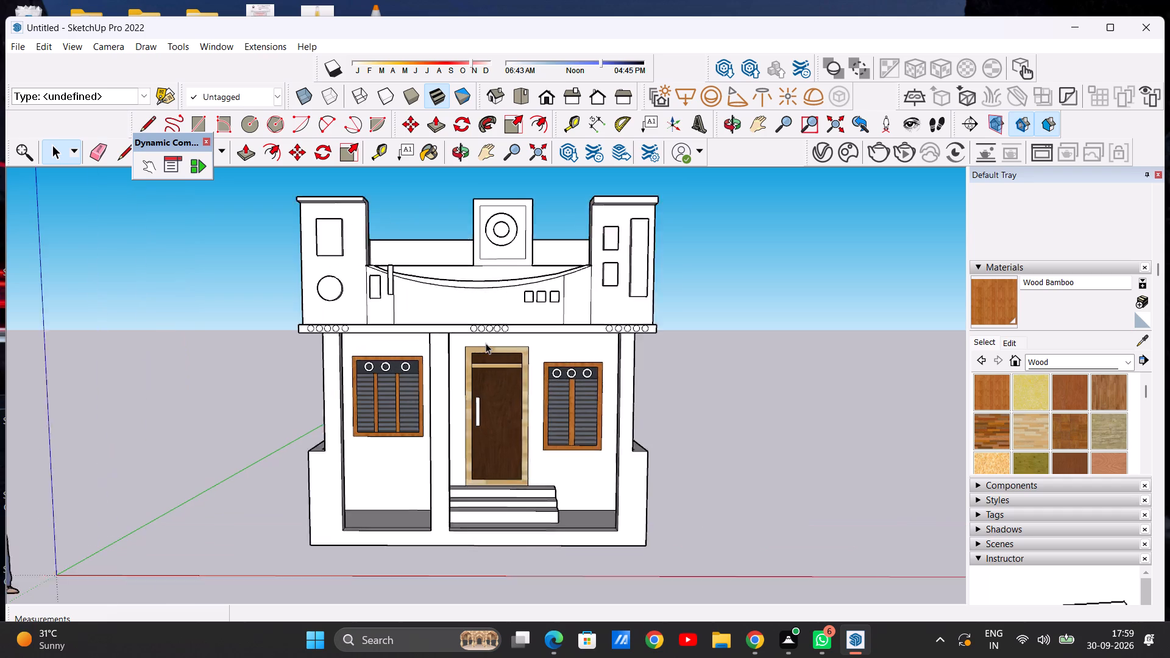
scroll(486, 343, "up", 2)
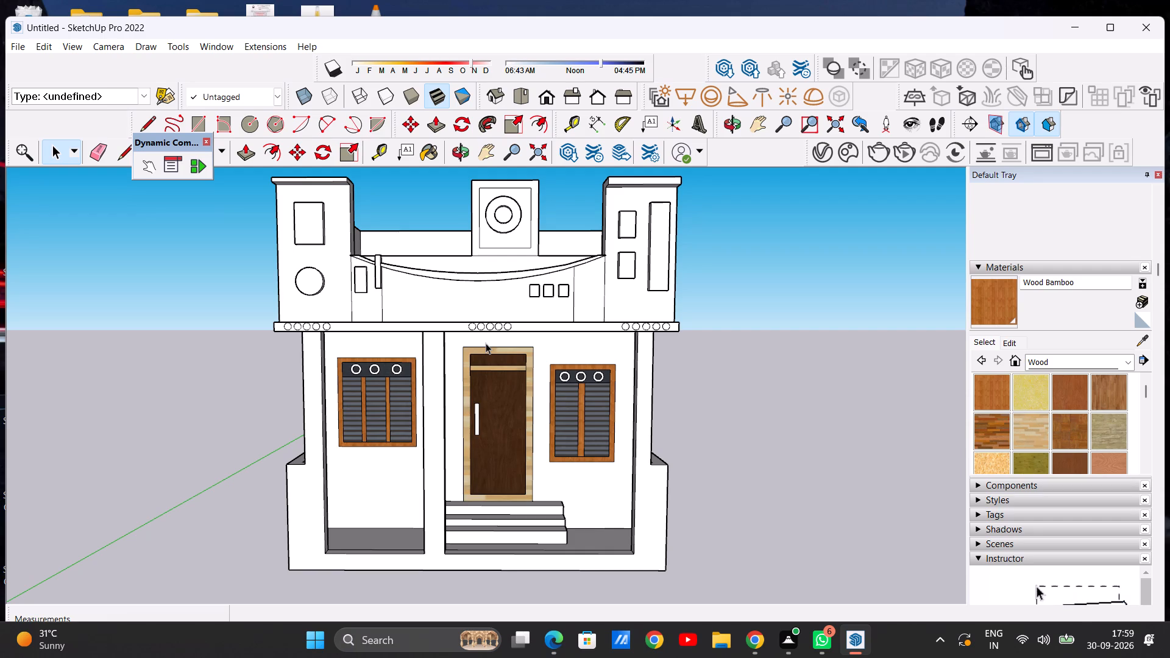
scroll(486, 343, "down", 6)
scroll(502, 445, "up", 7)
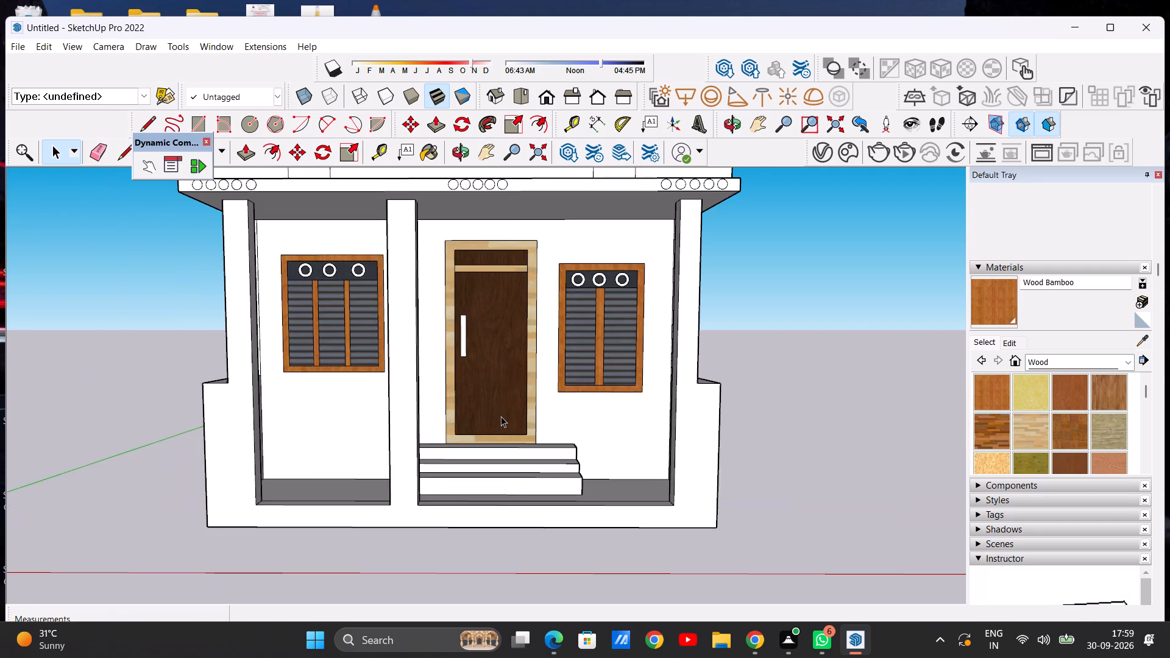
scroll(501, 416, "up", 7)
scroll(501, 416, "down", 11)
Examine the entrance steps, porch floor and base wall from above, the front and both sides.
middle_click_drag(507, 414, 516, 462)
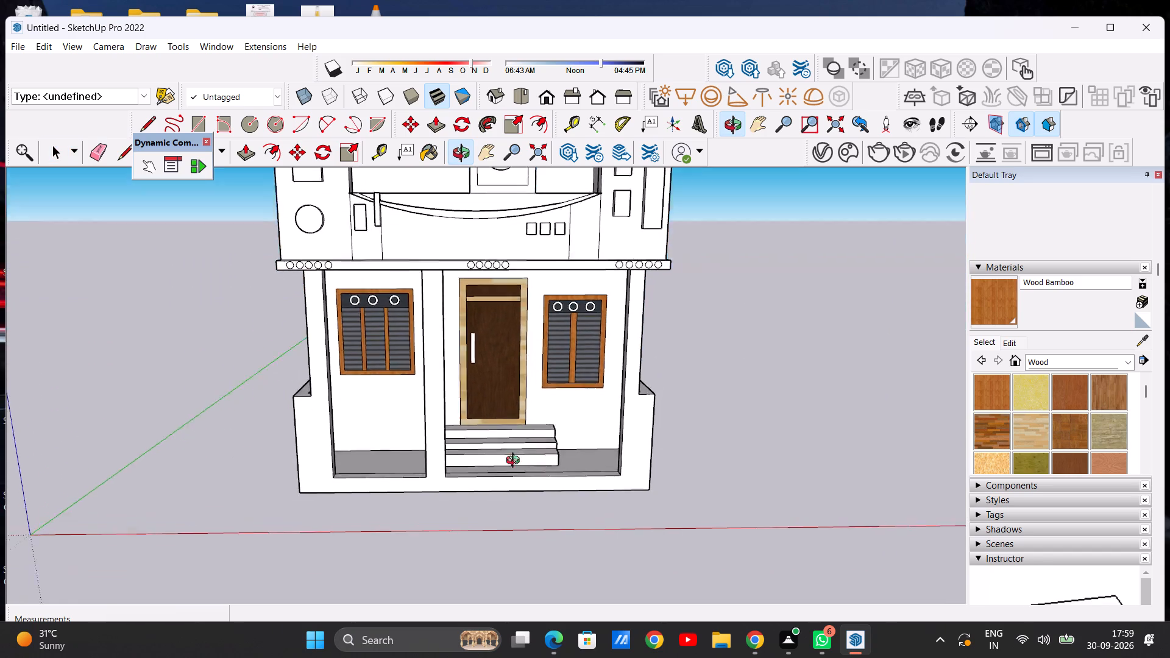
middle_click_drag(516, 462, 489, 555)
scroll(581, 442, "up", 1)
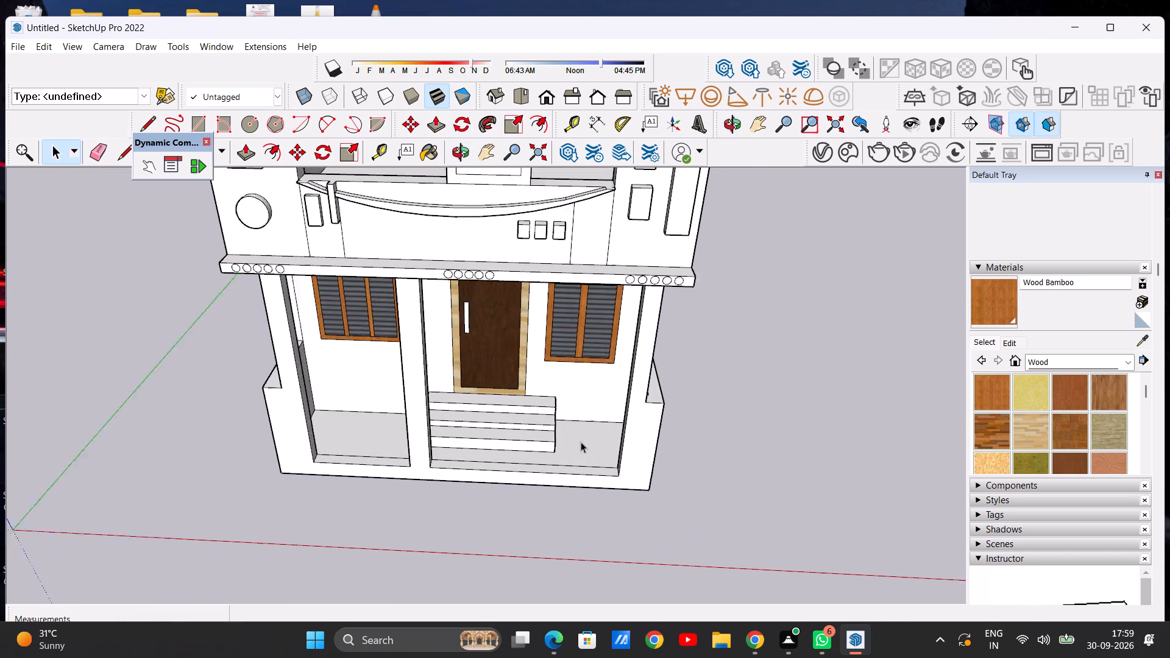
scroll(581, 442, "up", 5)
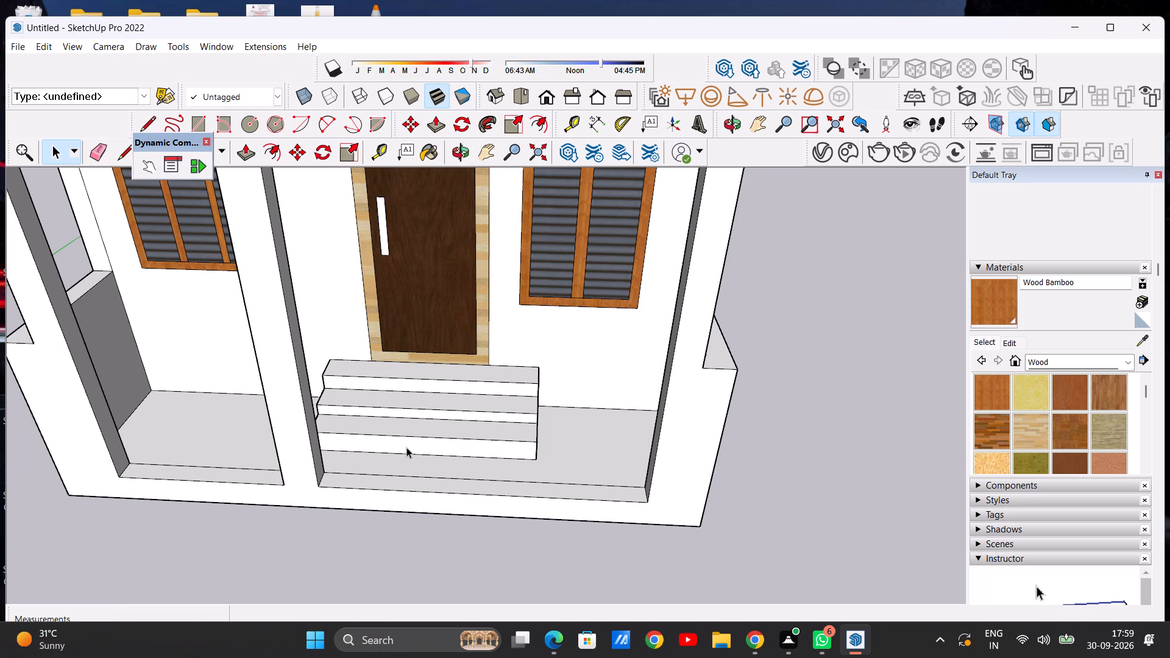
scroll(420, 436, "up", 6)
scroll(434, 423, "down", 3)
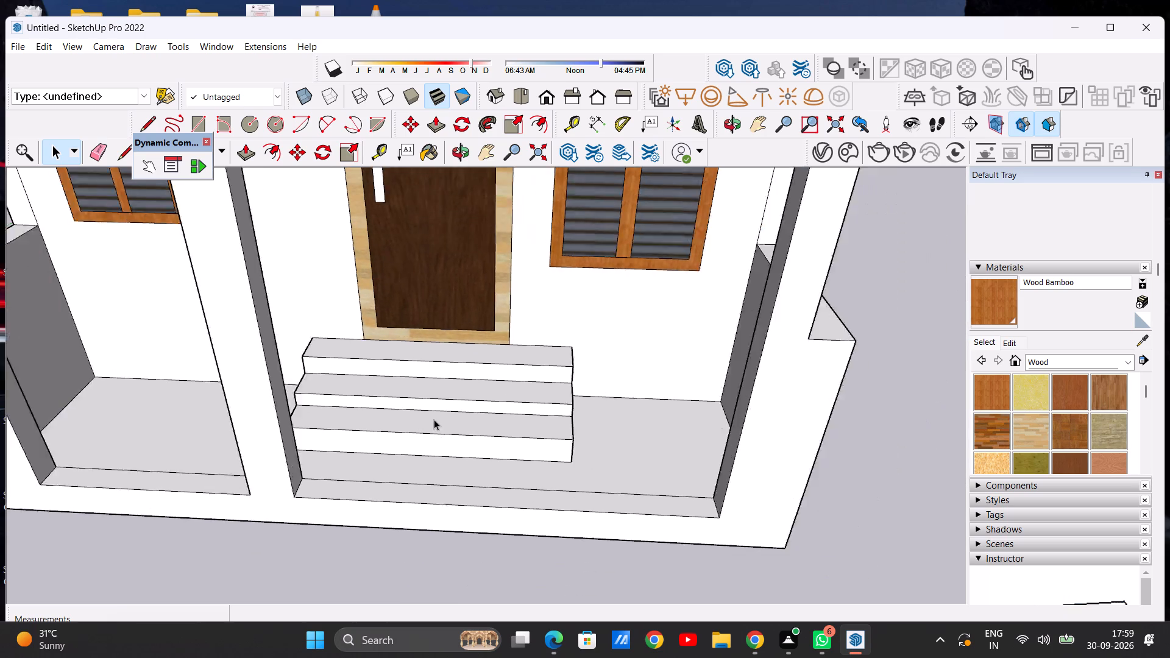
scroll(434, 419, "down", 8)
middle_click_drag(499, 426, 256, 391)
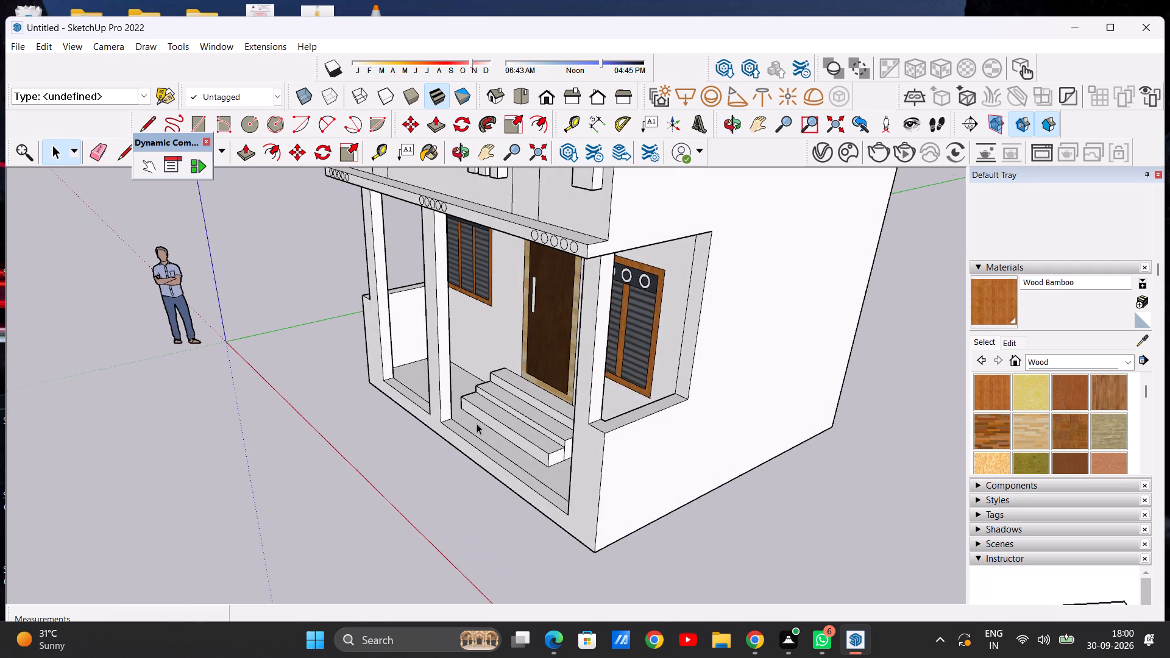
scroll(478, 425, "up", 7)
scroll(647, 447, "up", 20)
scroll(725, 453, "down", 17)
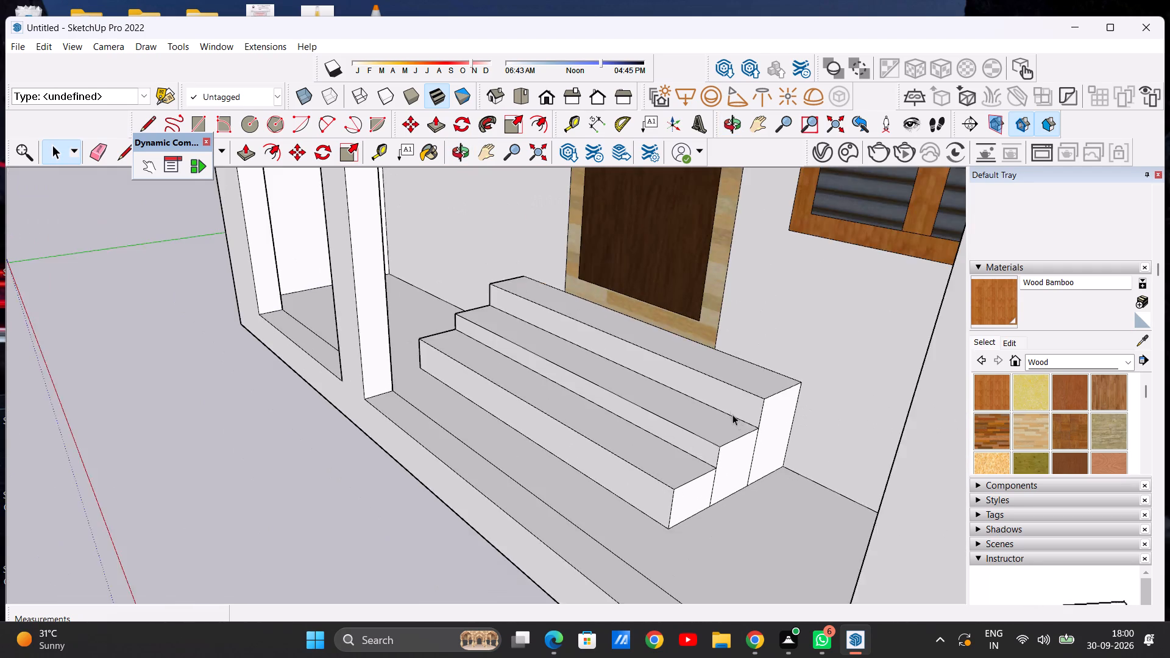
scroll(732, 414, "down", 5)
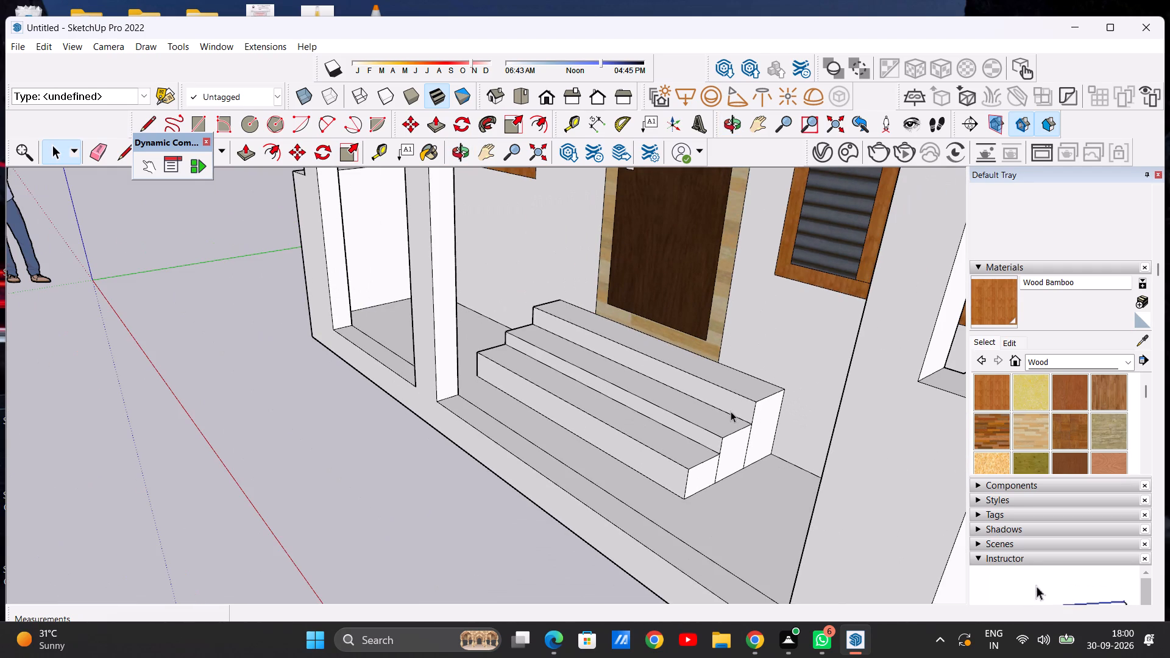
scroll(744, 392, "down", 3)
scroll(735, 442, "up", 8)
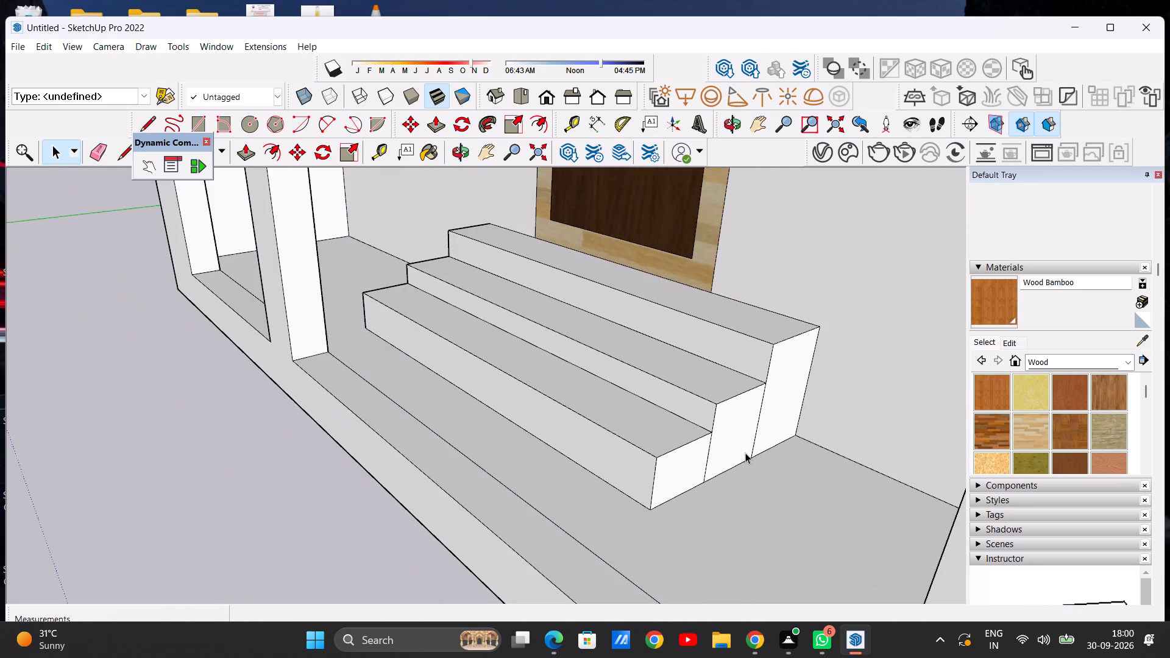
middle_click_drag(745, 453, 719, 403)
scroll(704, 416, "up", 1)
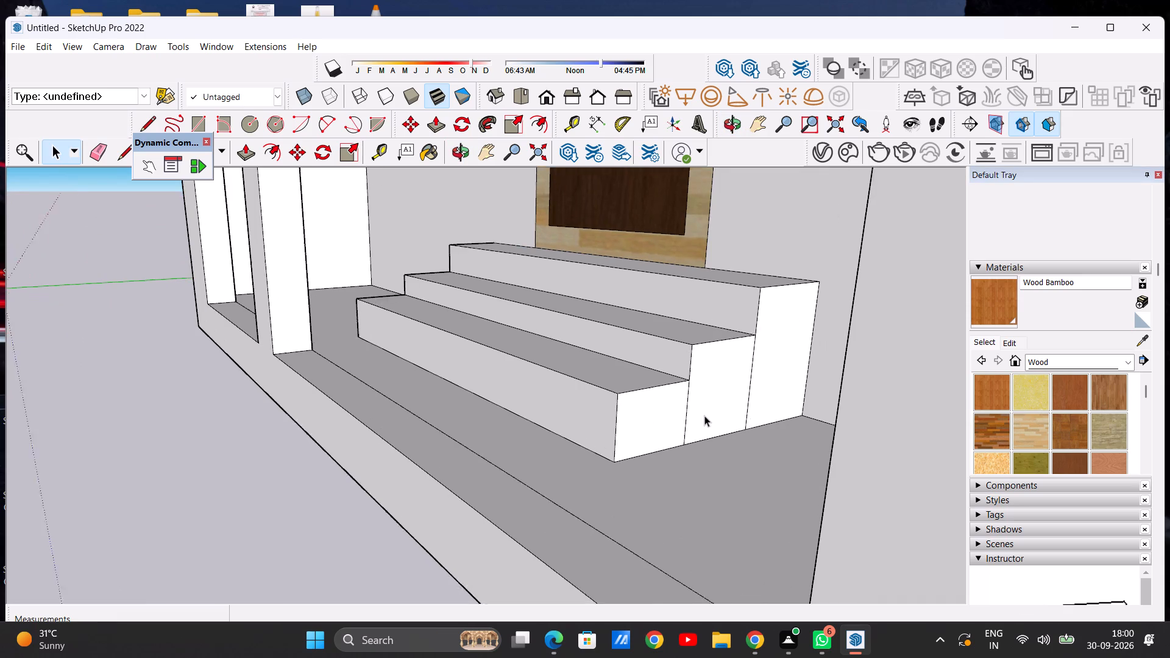
scroll(704, 416, "up", 1)
scroll(707, 416, "down", 9)
middle_click_drag(645, 385, 860, 356)
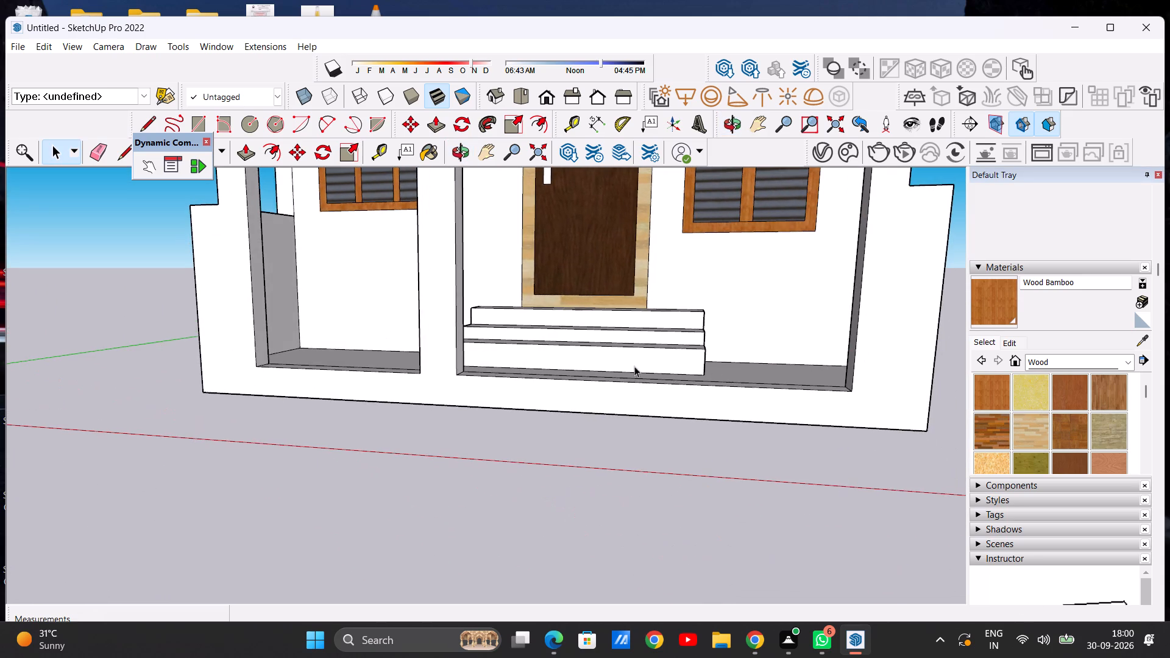
middle_click_drag(430, 366, 718, 391)
scroll(505, 387, "down", 6)
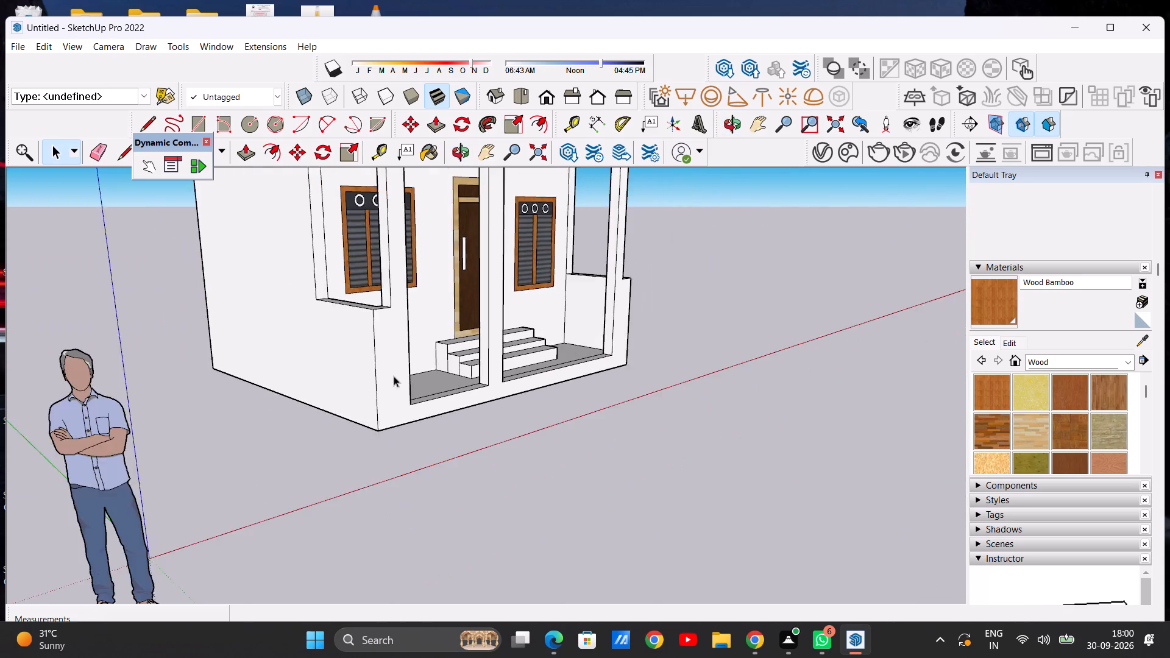
scroll(394, 376, "down", 15)
scroll(374, 377, "up", 15)
middle_click_drag(485, 377, 395, 377)
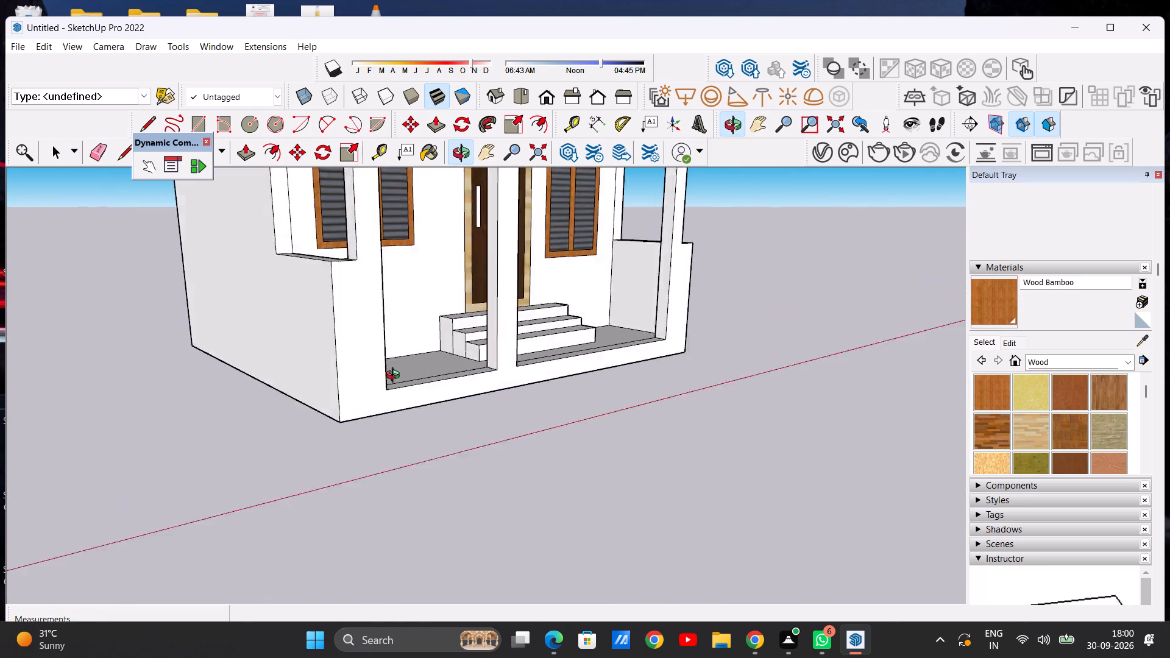
middle_click_drag(395, 377, 527, 320)
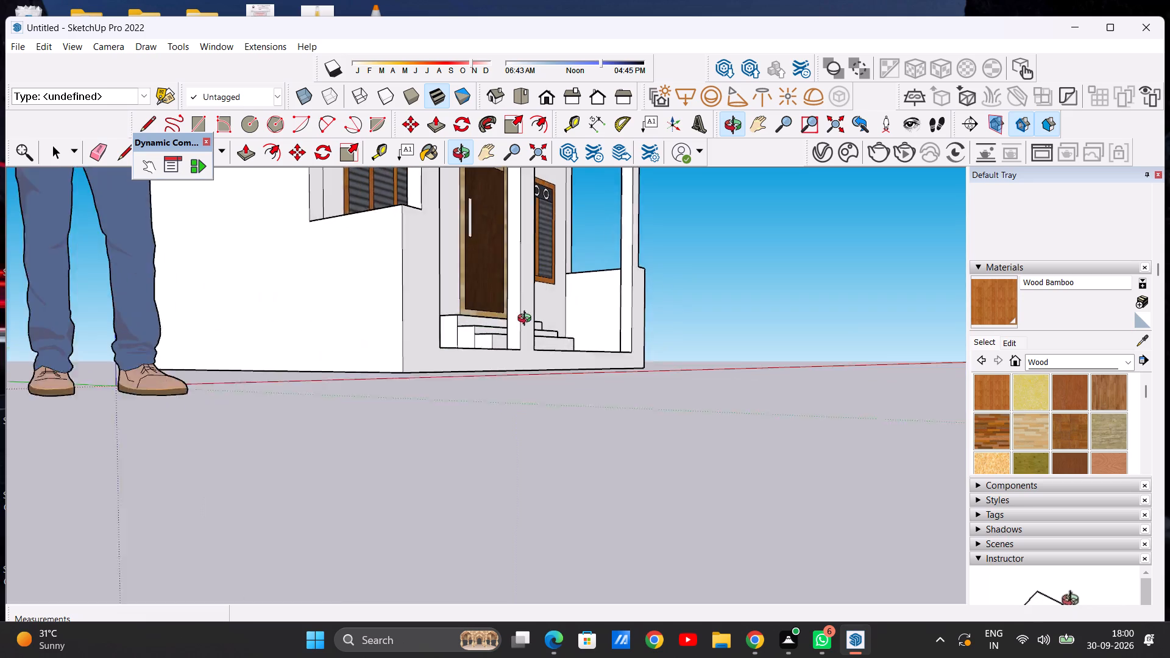
Examine the whole house from a low angle and a distance, and its facade in the standard front view.
middle_click_drag(527, 320, 538, 298)
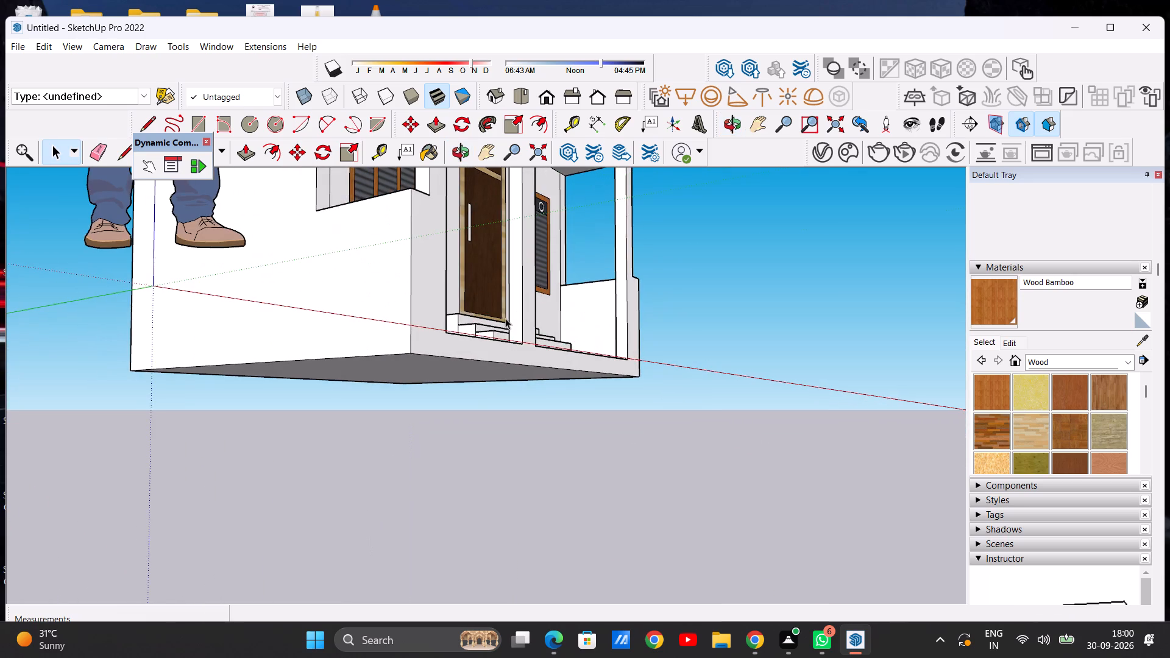
scroll(500, 321, "down", 2)
middle_click_drag(352, 384, 230, 399)
scroll(236, 388, "down", 18)
middle_click_drag(418, 345, 274, 384)
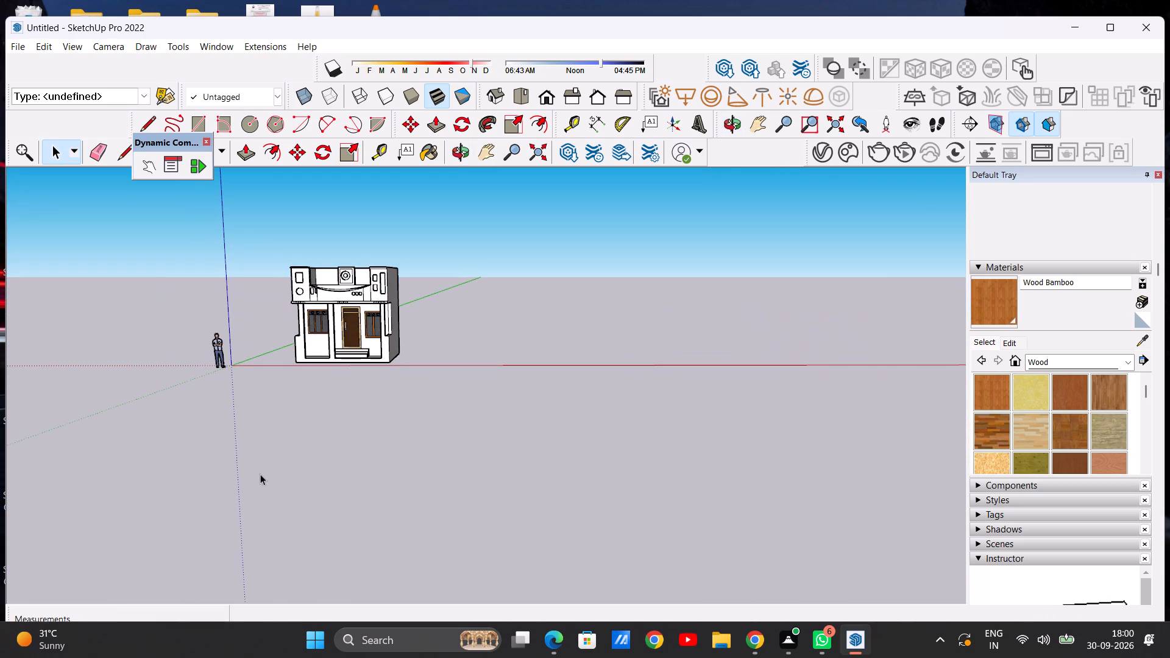
scroll(335, 331, "up", 13)
middle_click_drag(336, 368, 299, 479)
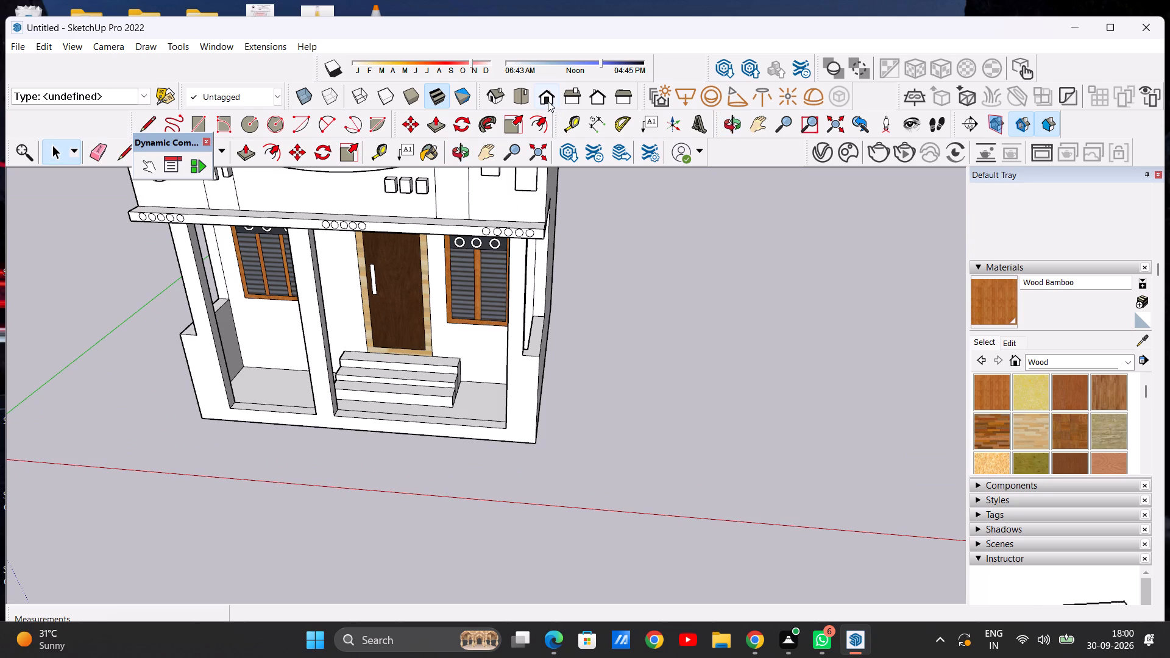
left_click(548, 101)
scroll(448, 338, "down", 5)
scroll(497, 260, "up", 4)
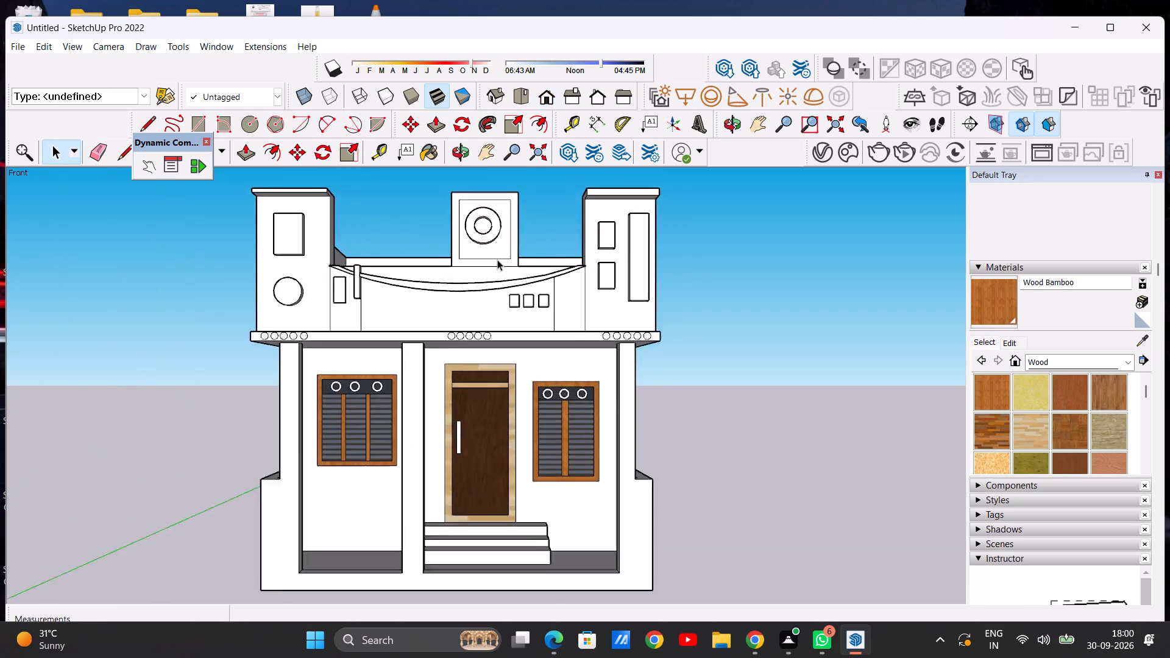
scroll(497, 260, "up", 2)
scroll(527, 280, "down", 5)
scroll(569, 247, "up", 6)
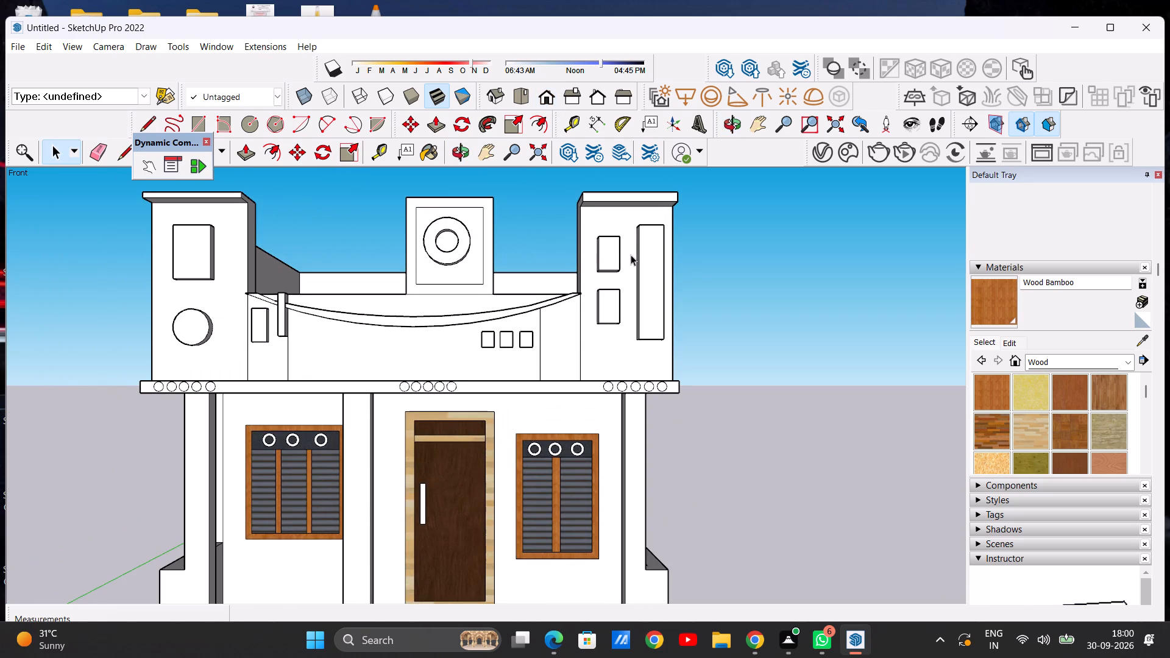
scroll(656, 260, "down", 4)
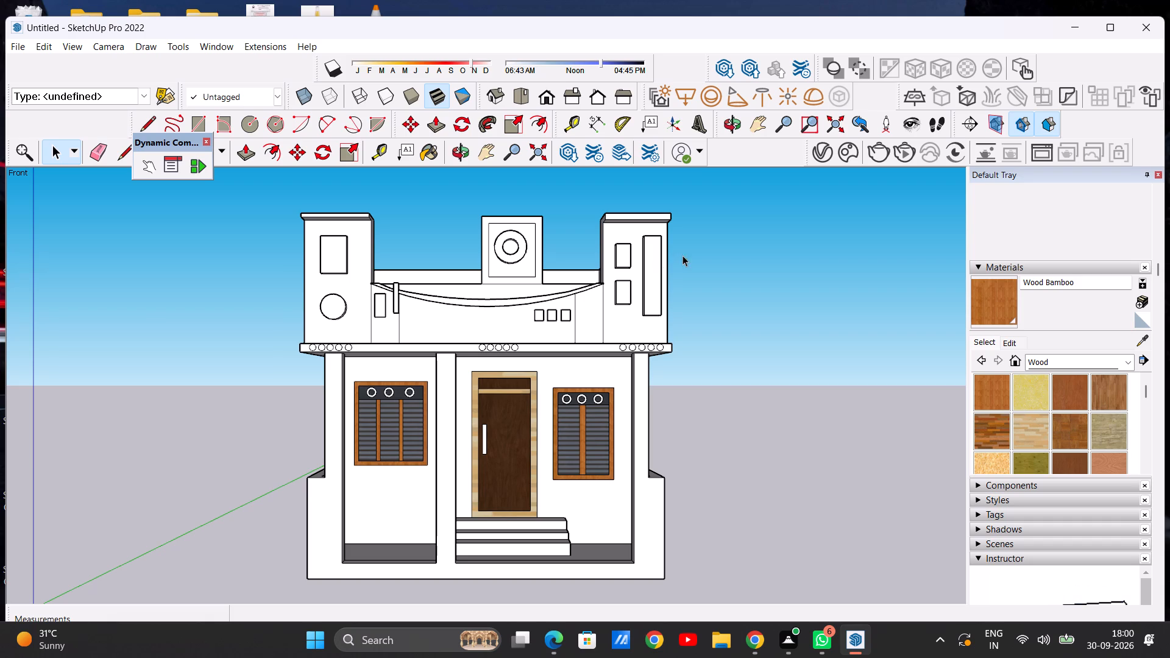
scroll(643, 262, "down", 5)
scroll(576, 285, "up", 4)
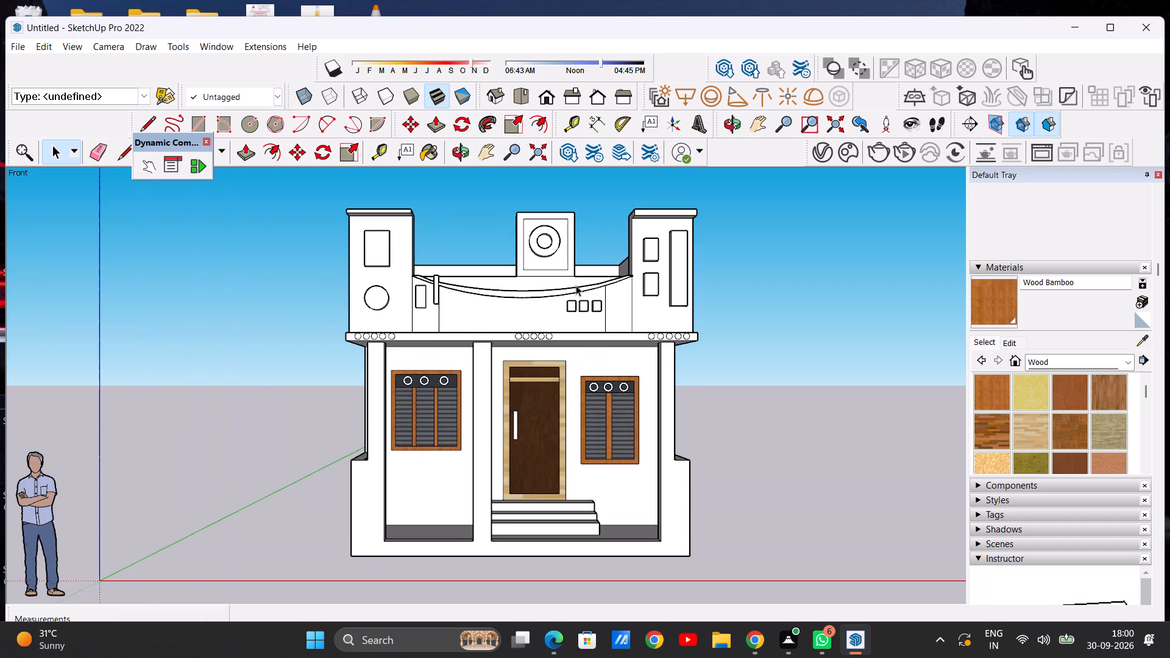
scroll(576, 285, "down", 4)
scroll(555, 264, "up", 7)
Examine the parapet, its raised decorations and the open roof area from the side, above and the front.
middle_click_drag(553, 261, 850, 384)
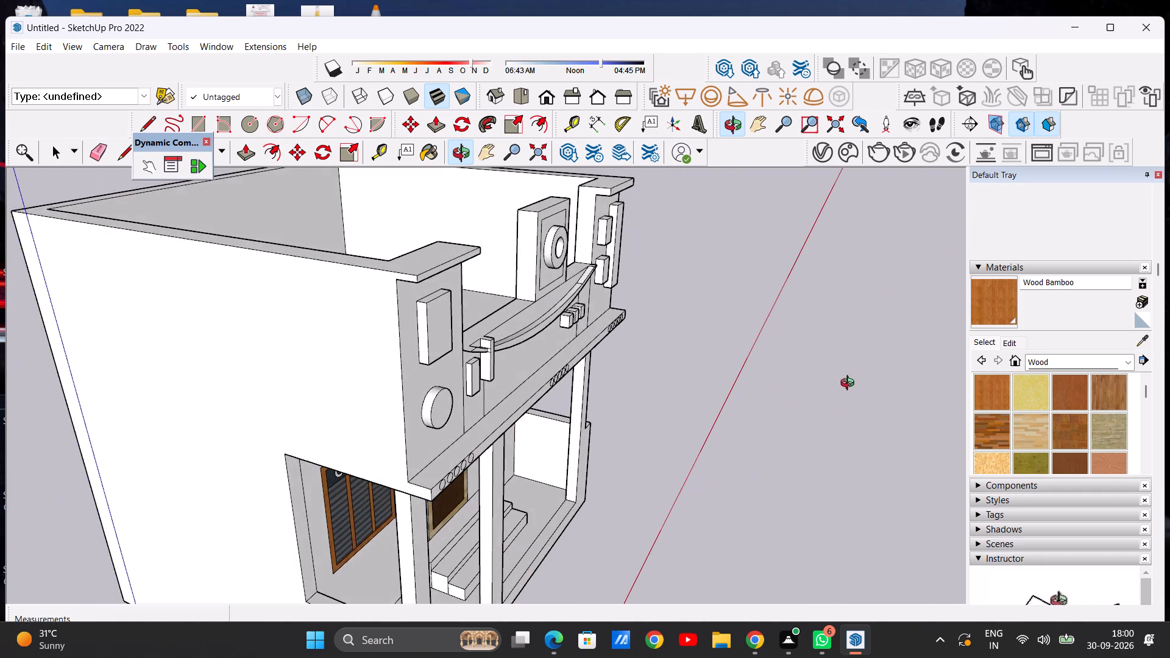
middle_click_drag(850, 384, 646, 492)
middle_click_drag(642, 492, 608, 492)
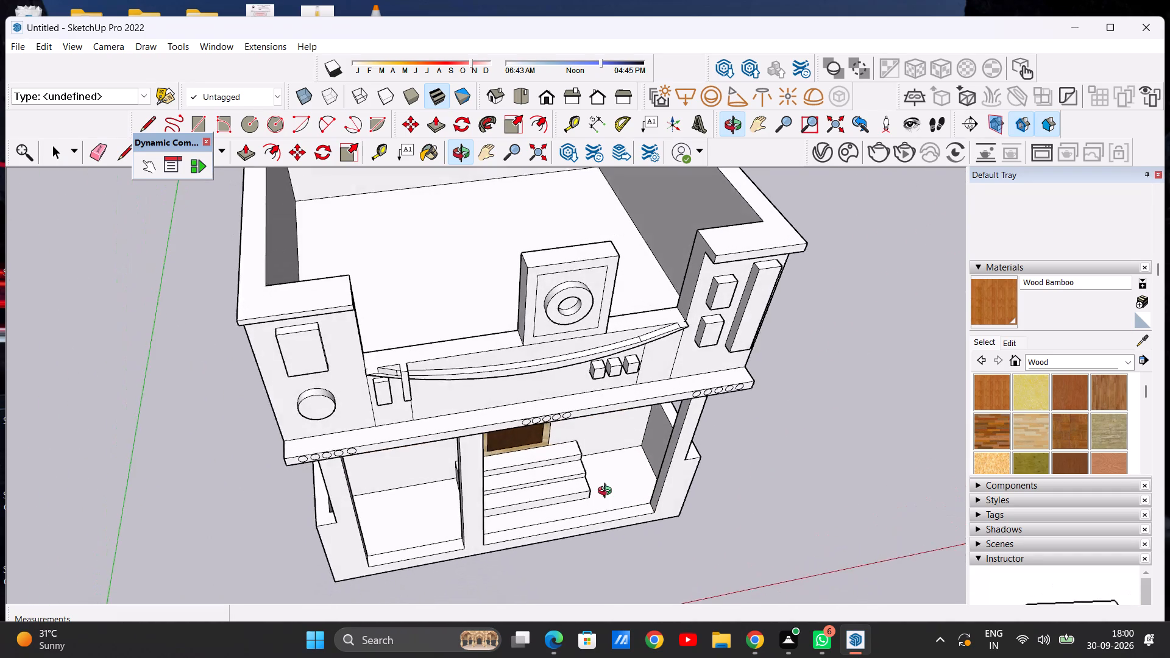
middle_click_drag(608, 492, 570, 471)
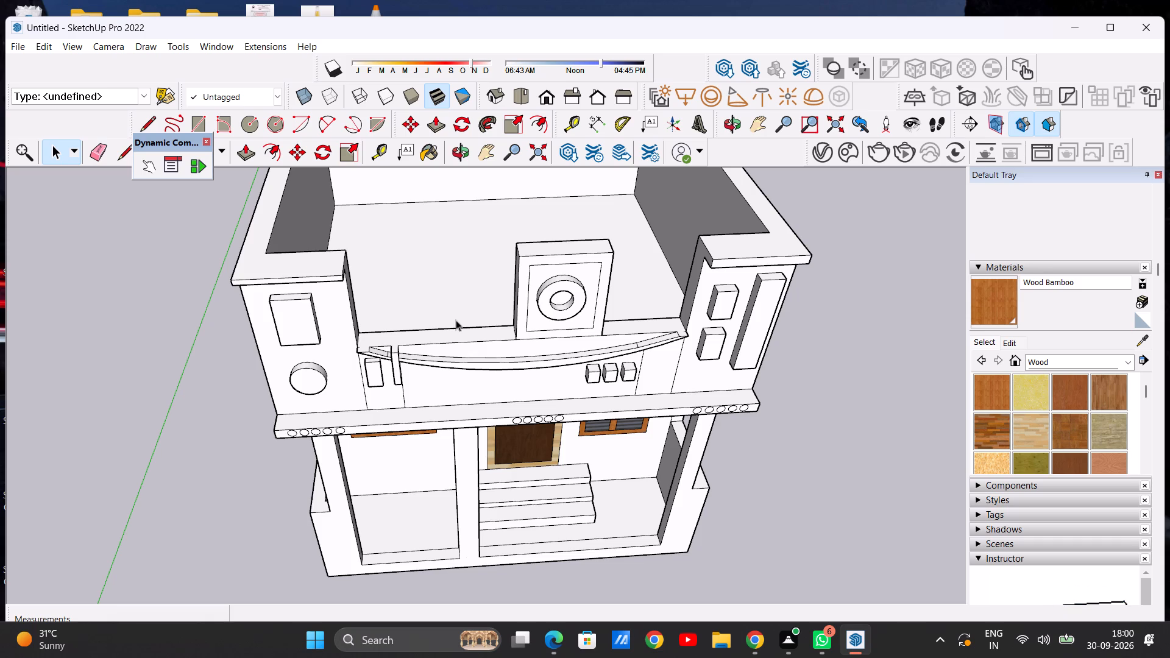
scroll(470, 216, "down", 3)
scroll(493, 250, "up", 4)
middle_click_drag(494, 284, 479, 207)
scroll(419, 244, "down", 6)
middle_click_drag(421, 256, 417, 232)
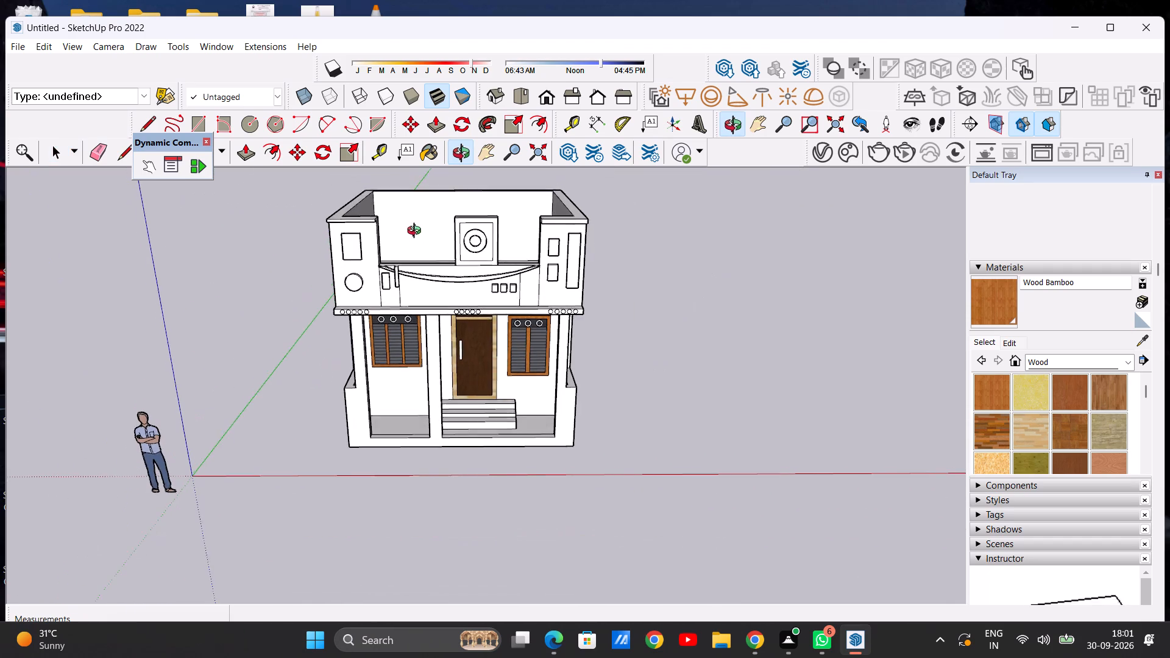
middle_click_drag(417, 232, 426, 202)
scroll(438, 255, "up", 1)
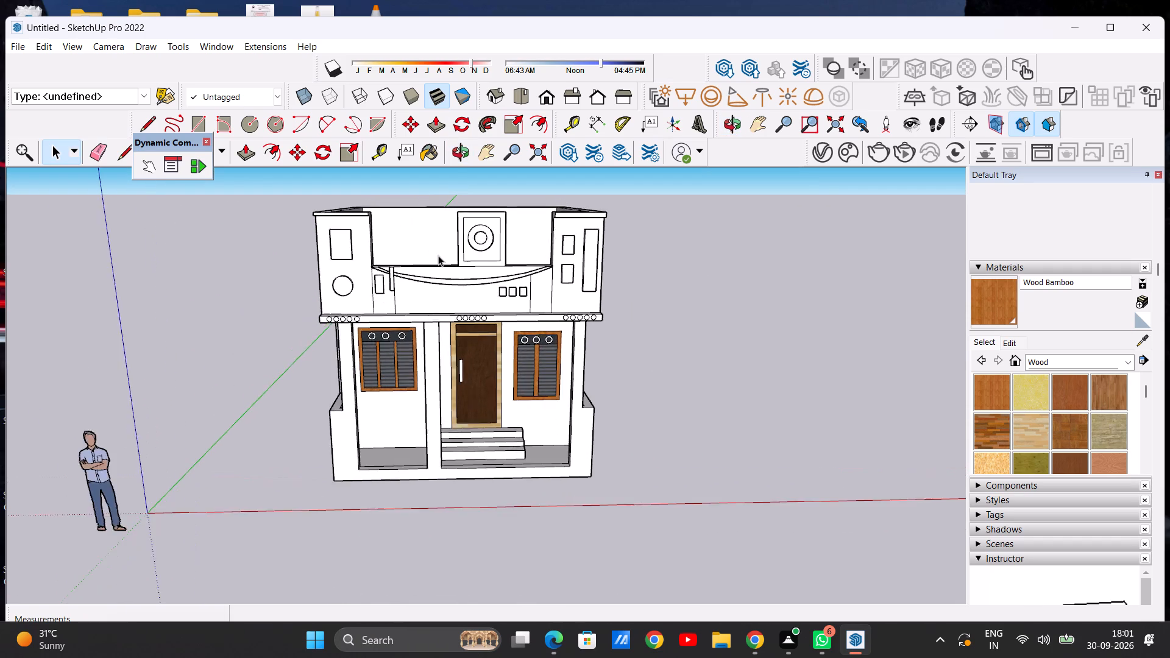
scroll(438, 255, "up", 2)
middle_click_drag(427, 258, 416, 435)
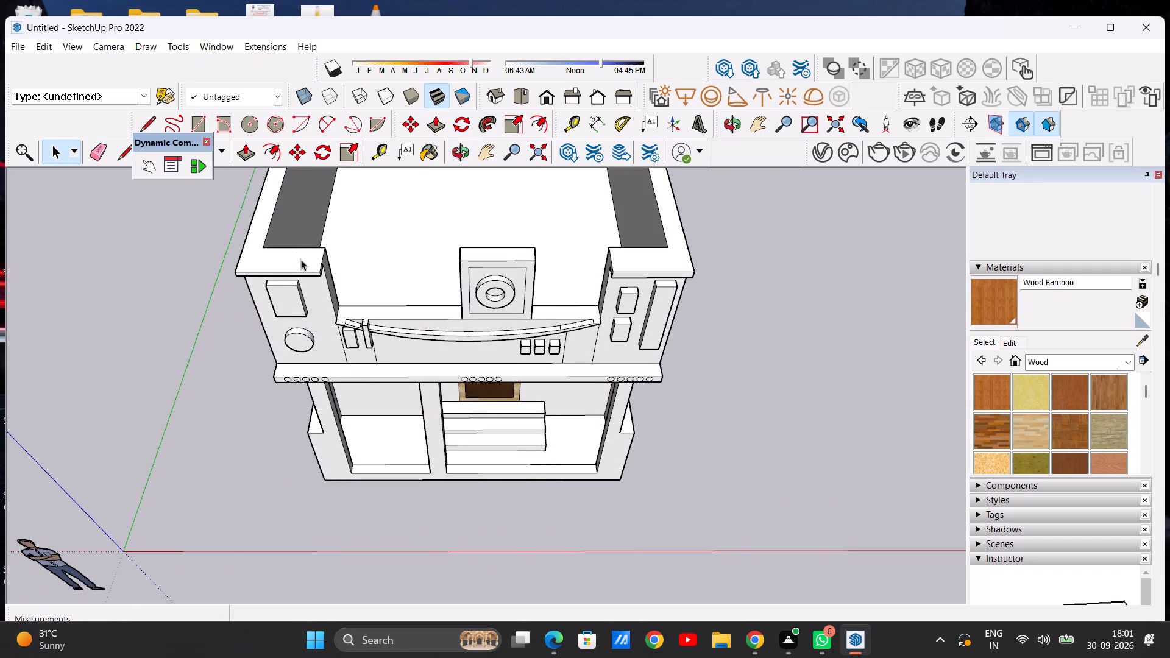
Draw two parallel lines about 9 1/8" long across the parapet wall's top, between the corner block and the ring panel.
key("l")
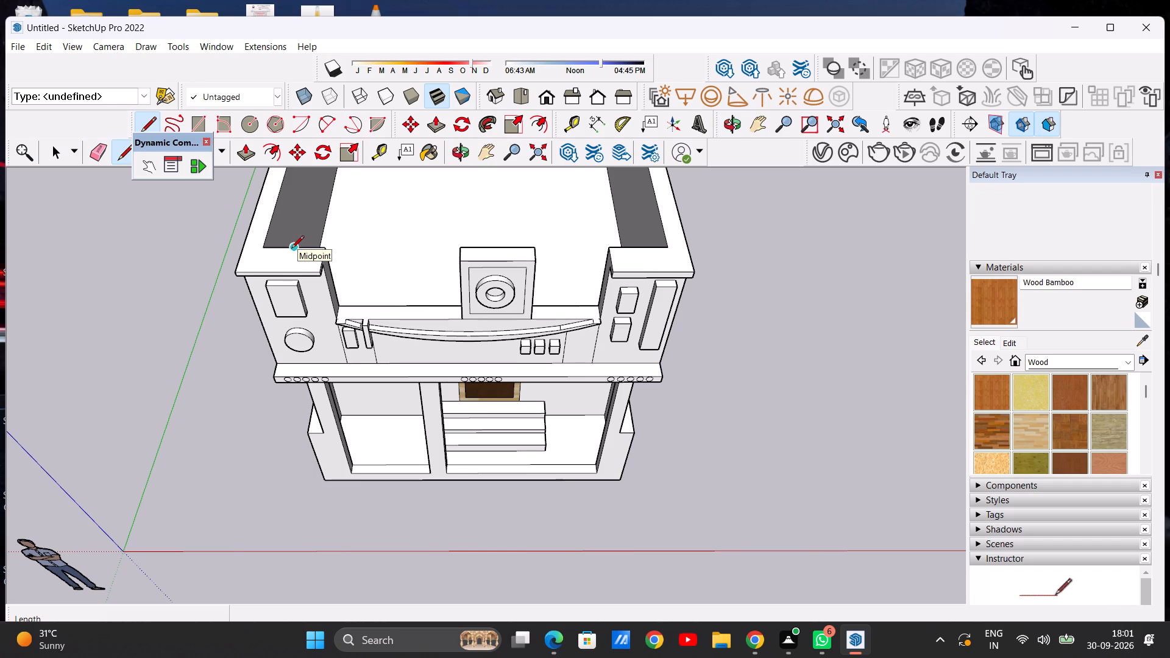
scroll(374, 312, "up", 6)
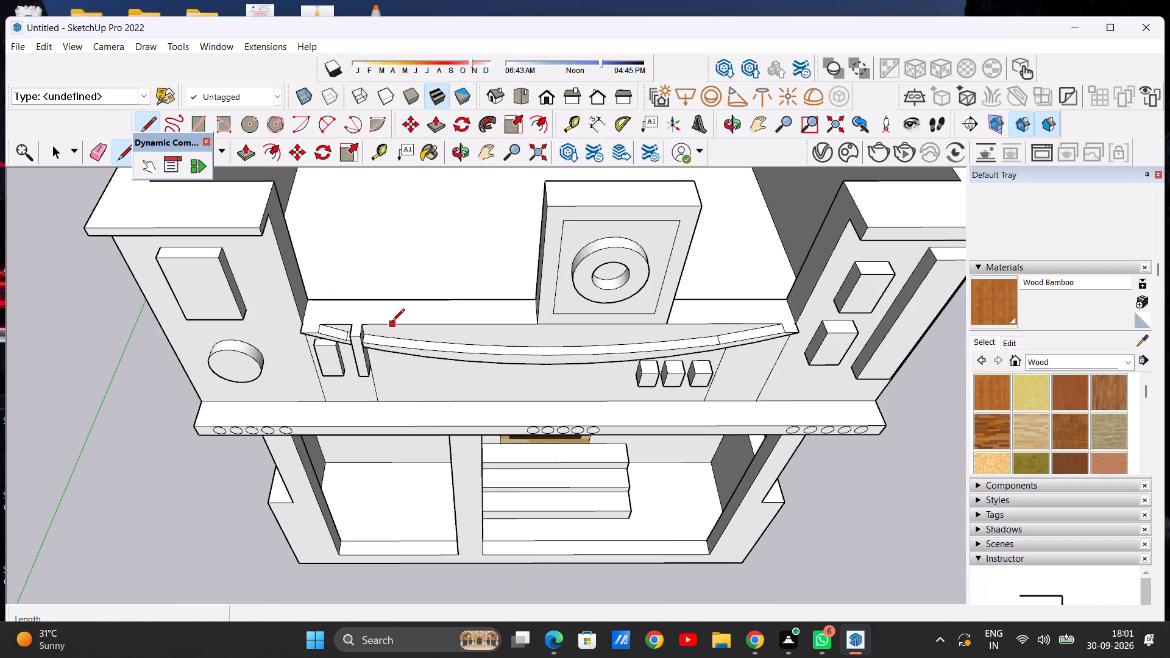
left_click(407, 320)
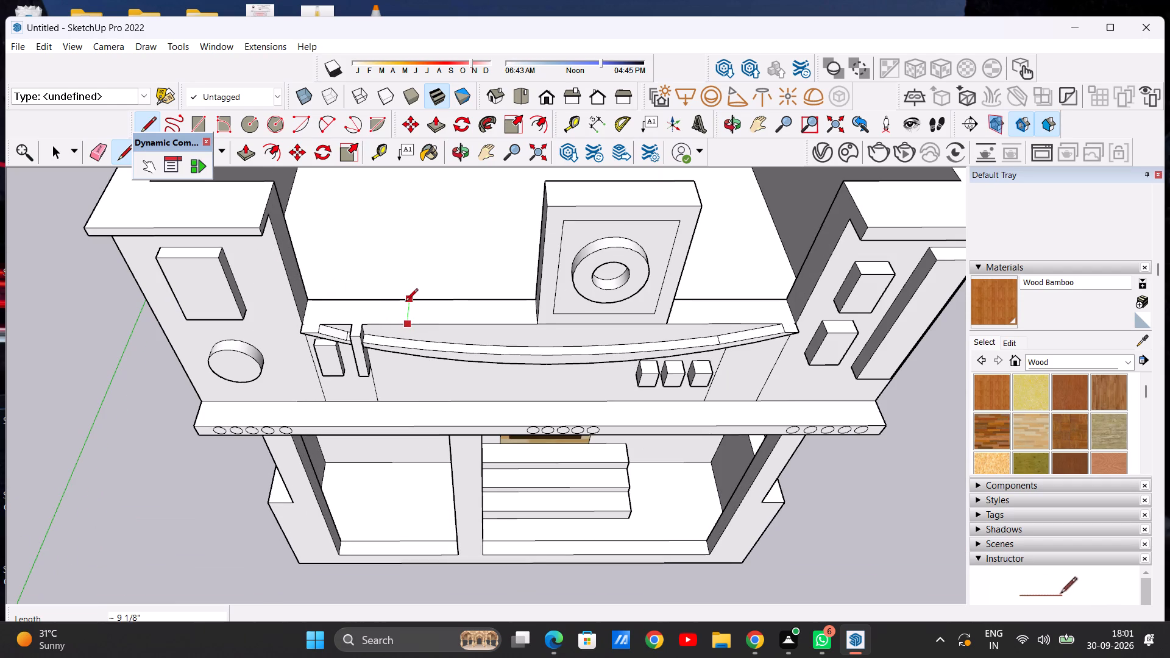
left_click(406, 302)
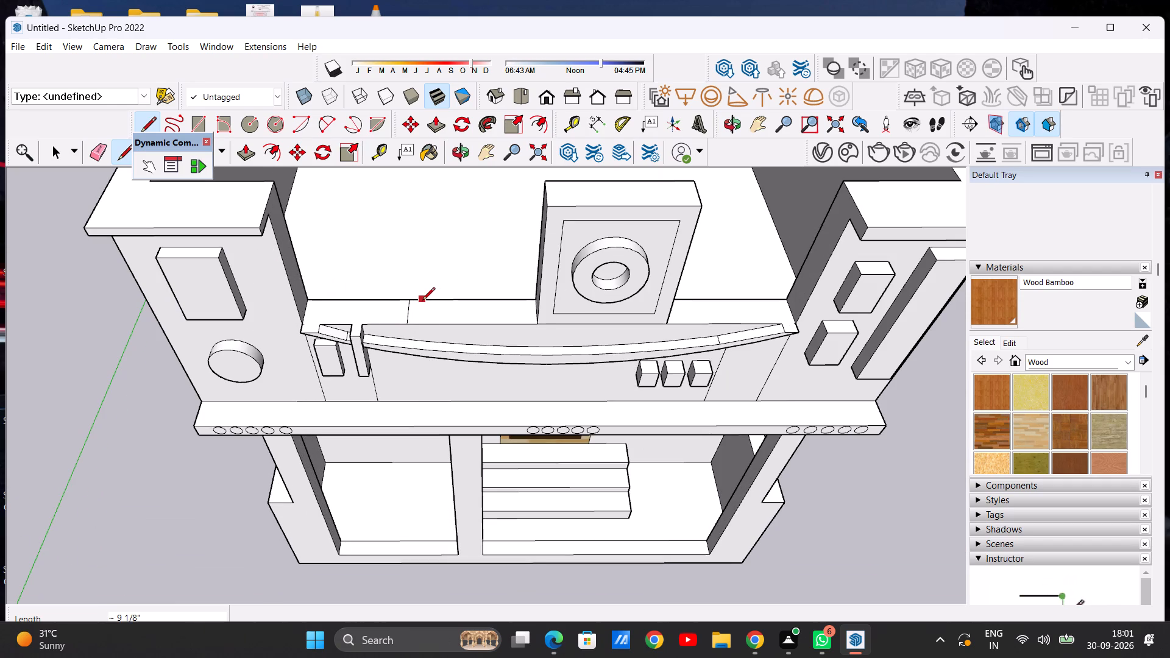
left_click(422, 301)
left_click(424, 321)
key("space")
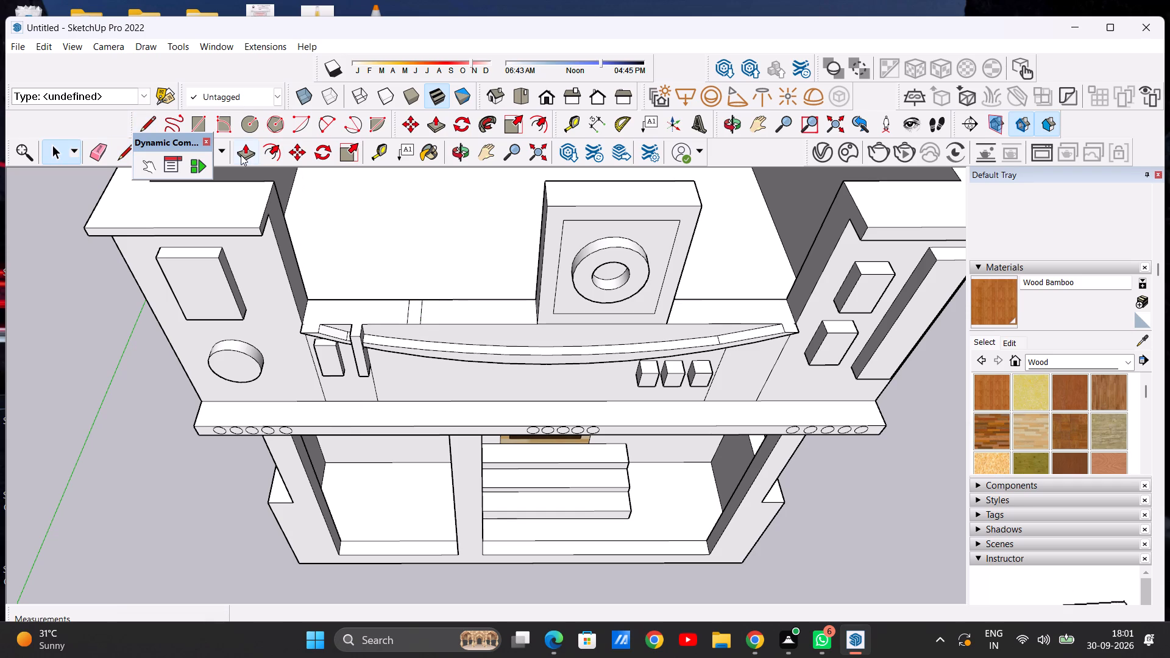
Push/Pull the narrow strip on the parapet top upward about 3' 2" into a post beside the ring panel.
left_click(241, 155)
scroll(402, 300, "up", 5)
left_click(423, 314)
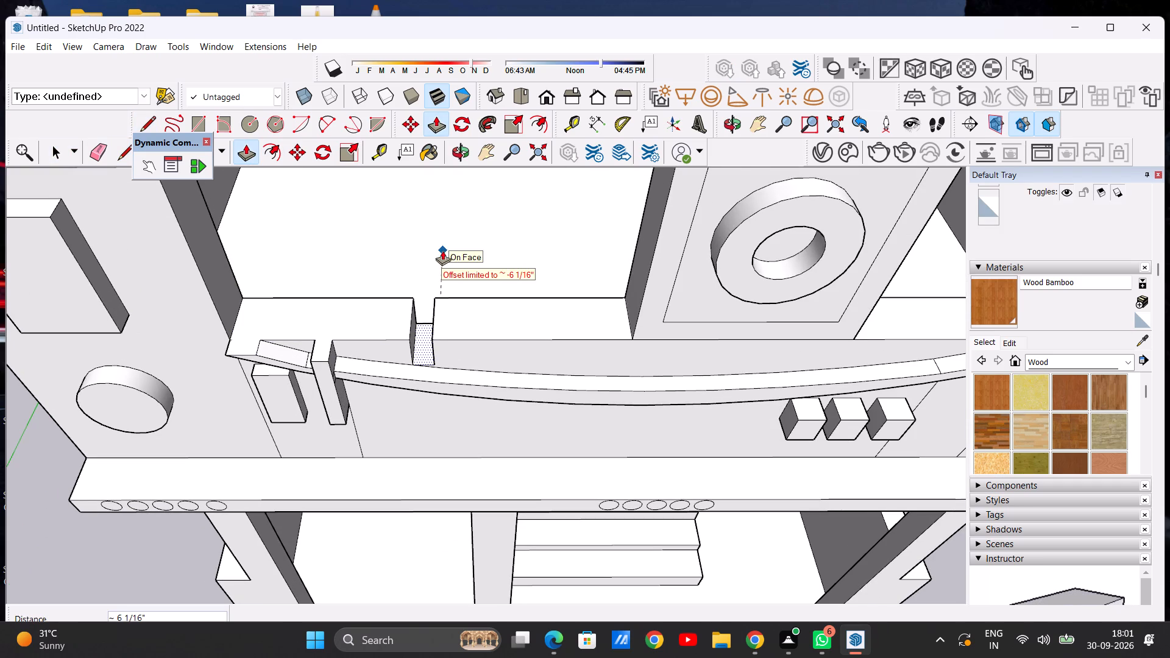
scroll(442, 250, "down", 10)
middle_click_drag(448, 236, 448, 214)
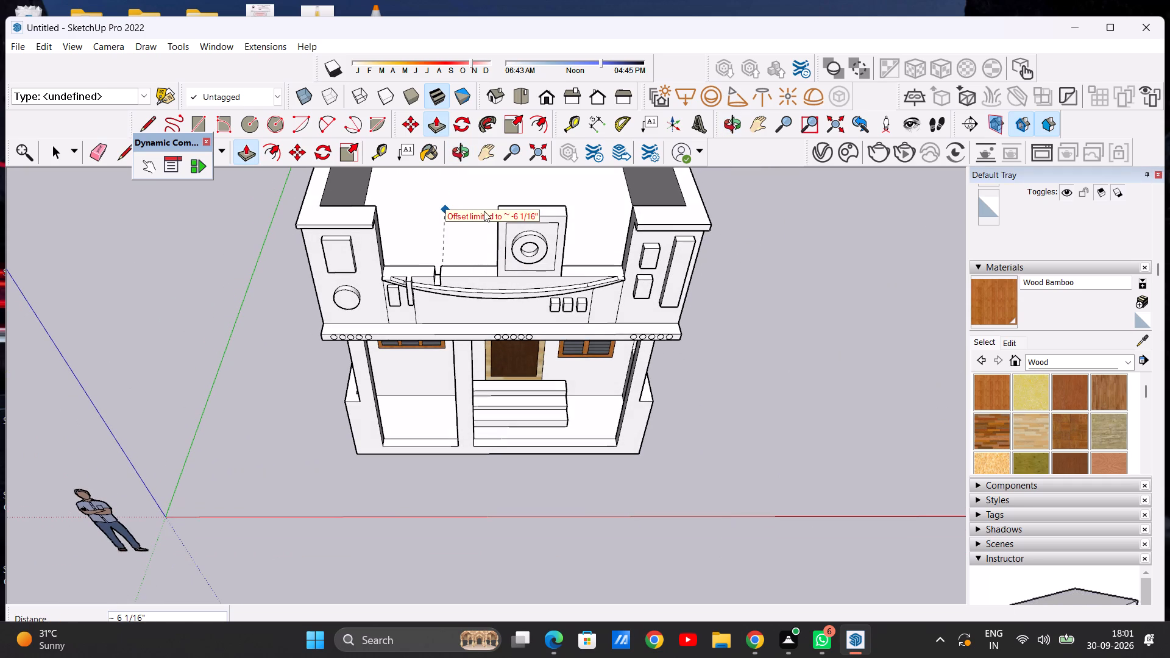
scroll(502, 219, "up", 20)
scroll(502, 219, "up", 2)
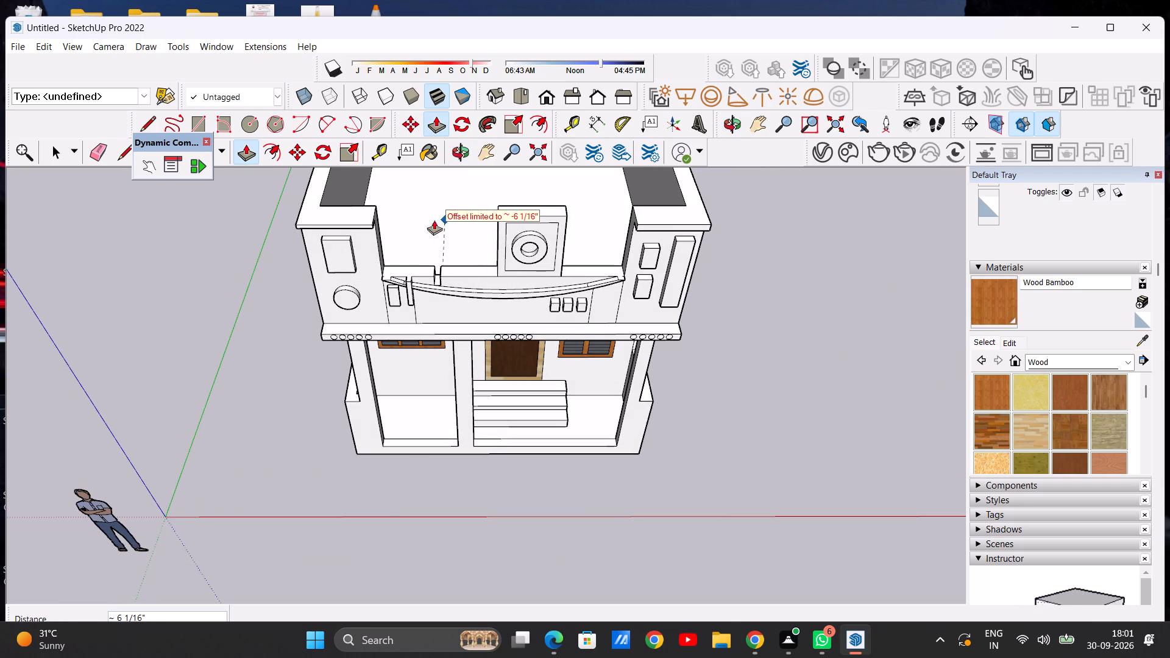
scroll(434, 220, "up", 8)
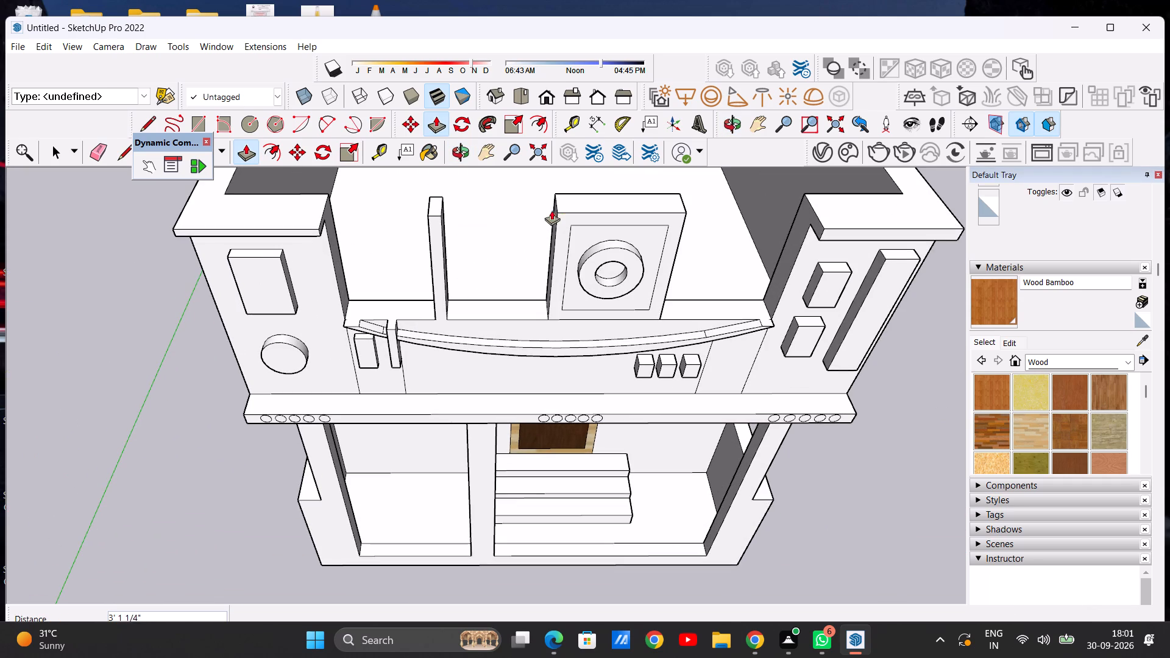
left_click(555, 211)
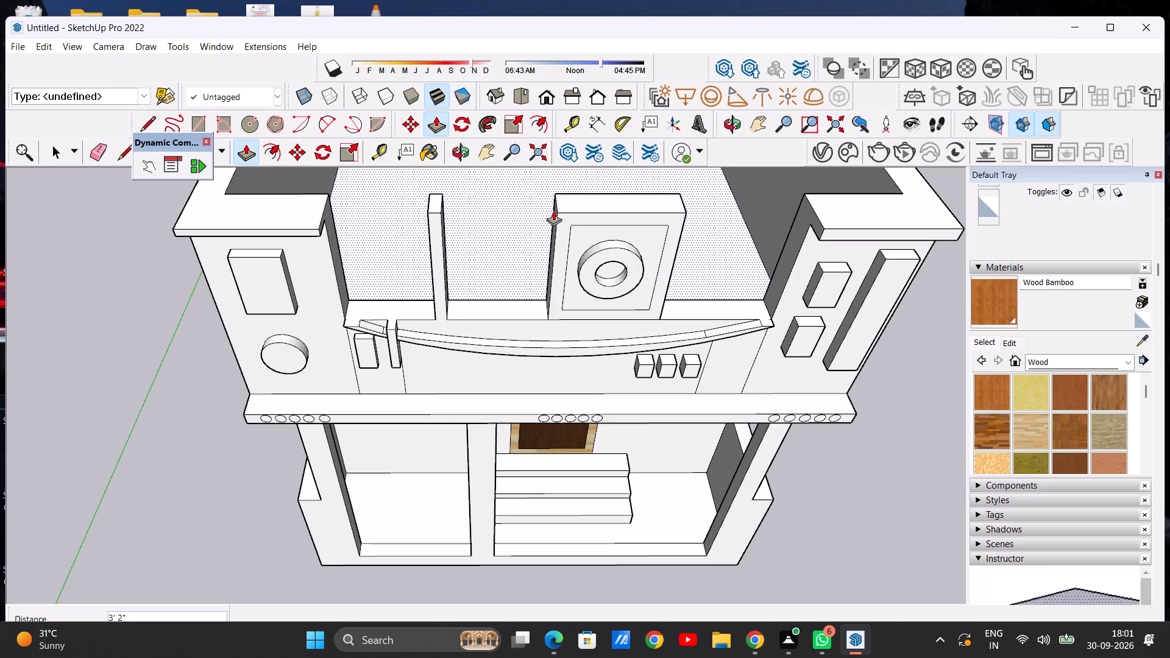
key("space")
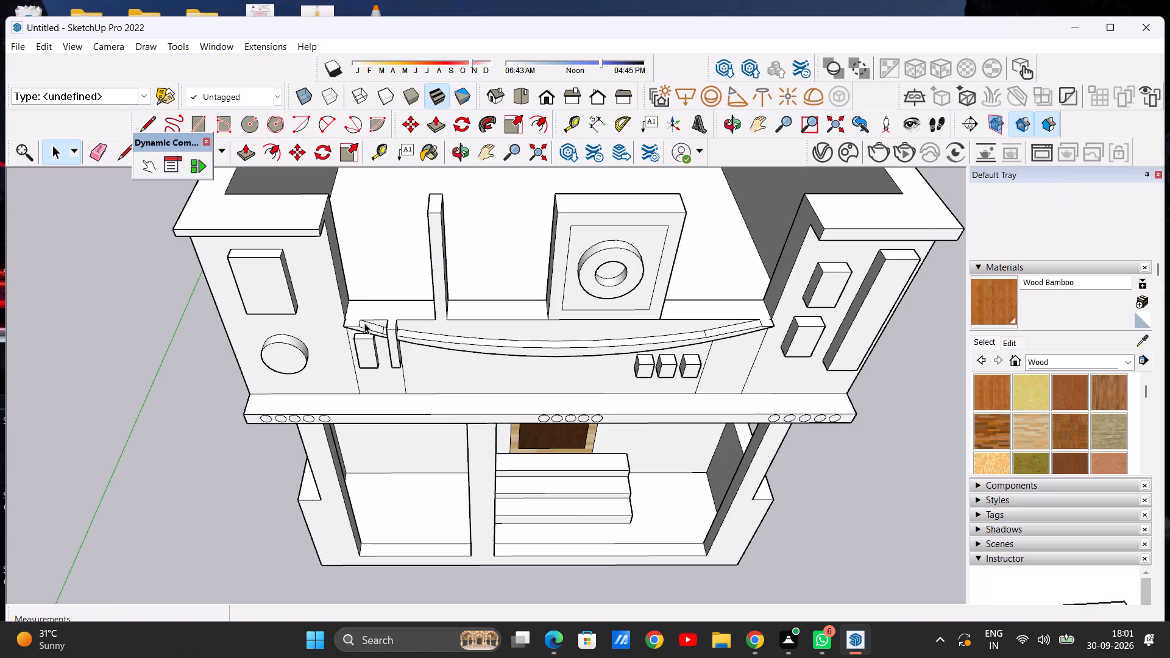
Lower the top face of the new parapet post by about 3" with Push/Pull.
scroll(364, 323, "down", 6)
middle_click_drag(379, 322, 399, 198)
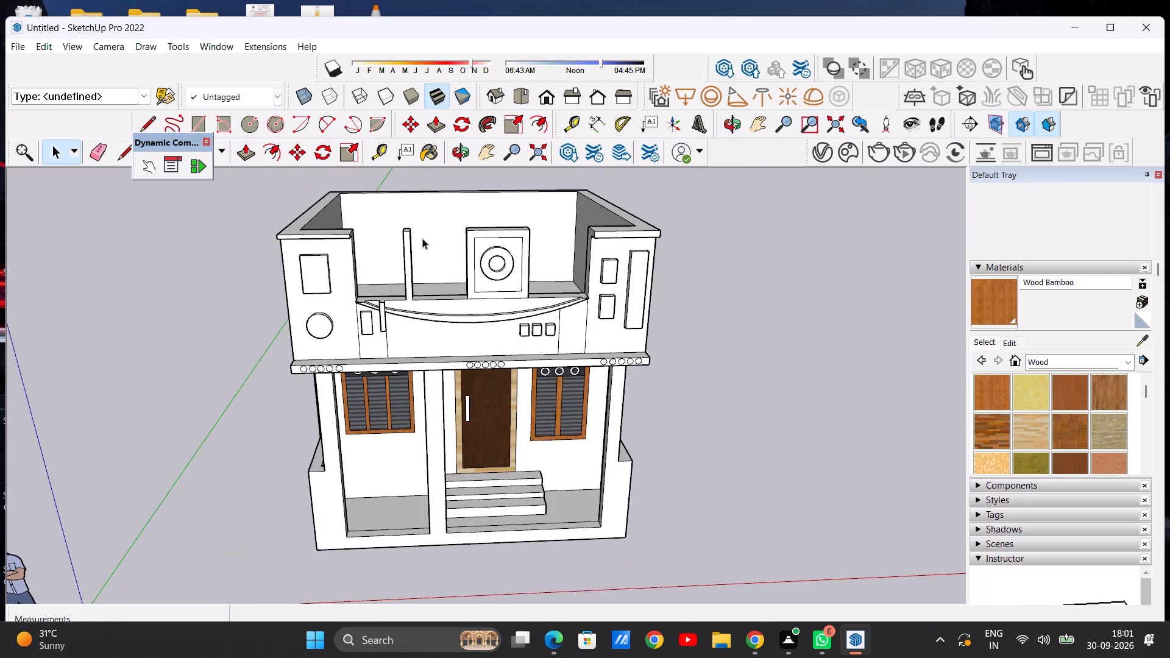
scroll(426, 250, "up", 8)
scroll(406, 264, "down", 6)
middle_click_drag(467, 295, 540, 273)
scroll(428, 220, "up", 3)
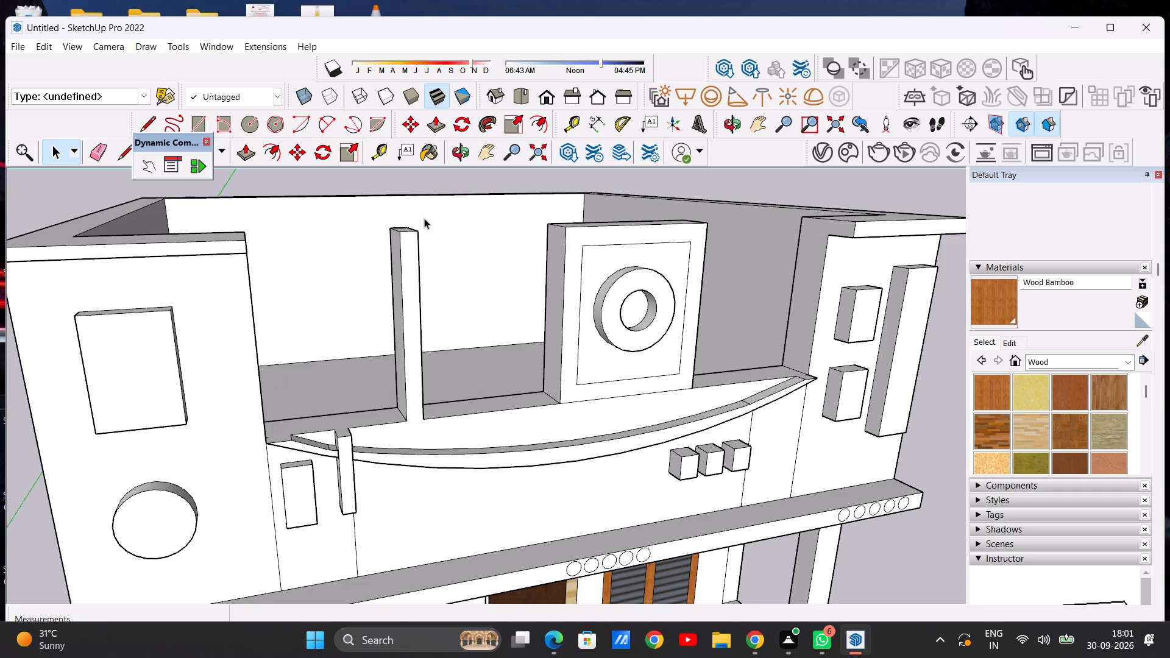
scroll(424, 218, "up", 3)
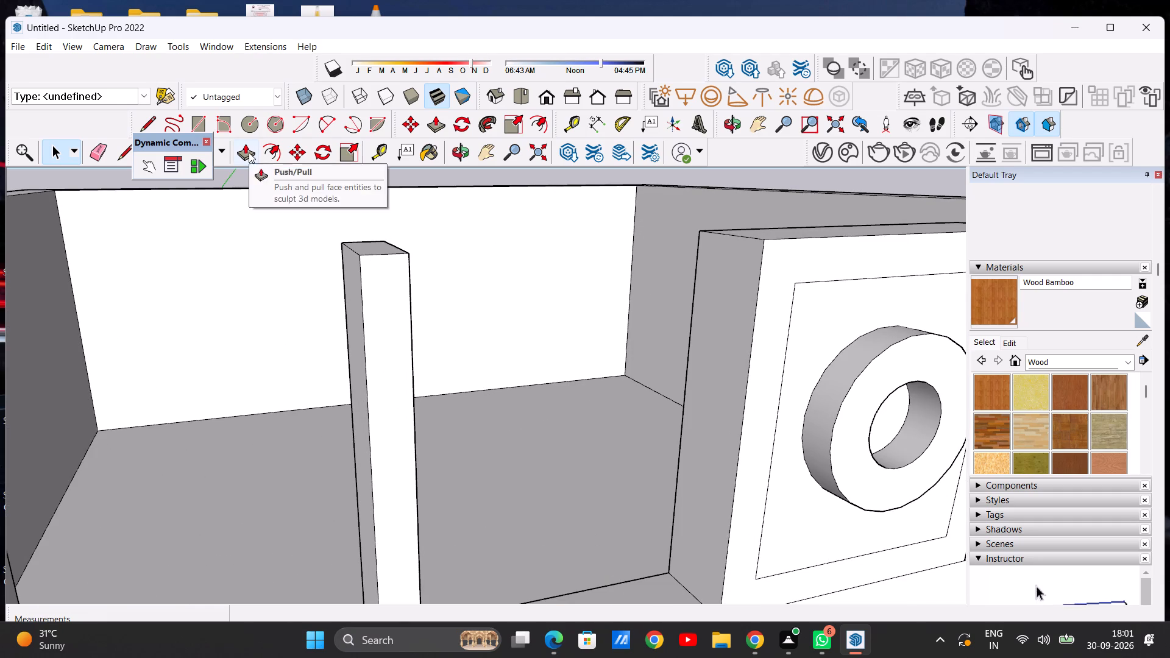
left_click(249, 152)
left_click(373, 243)
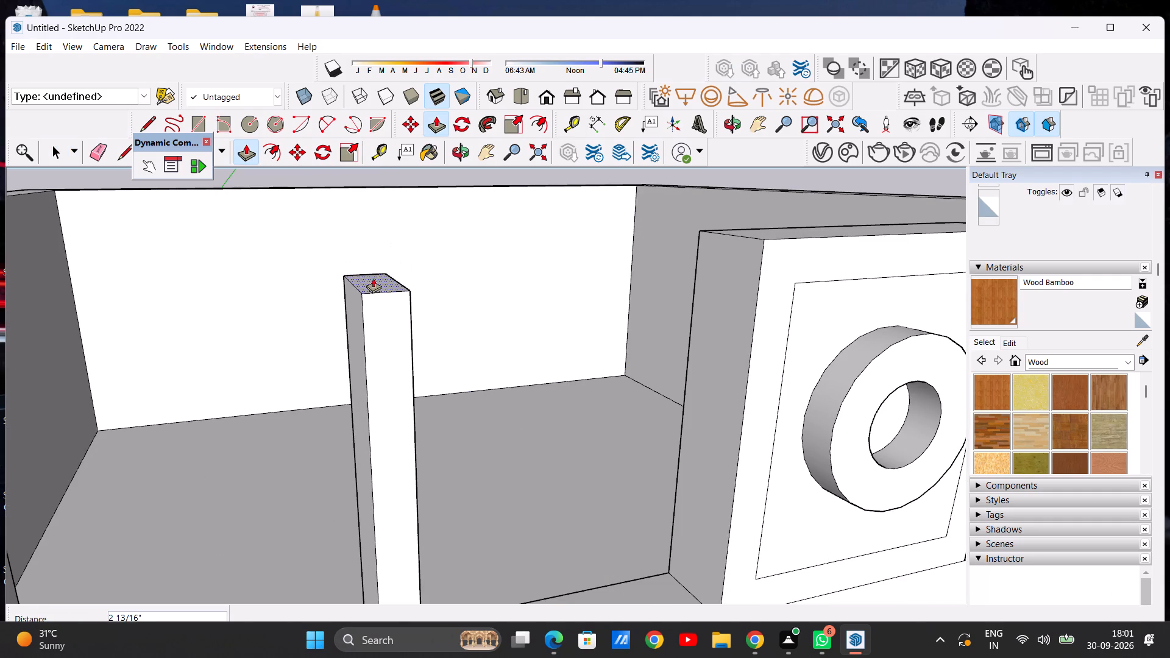
left_click(377, 280)
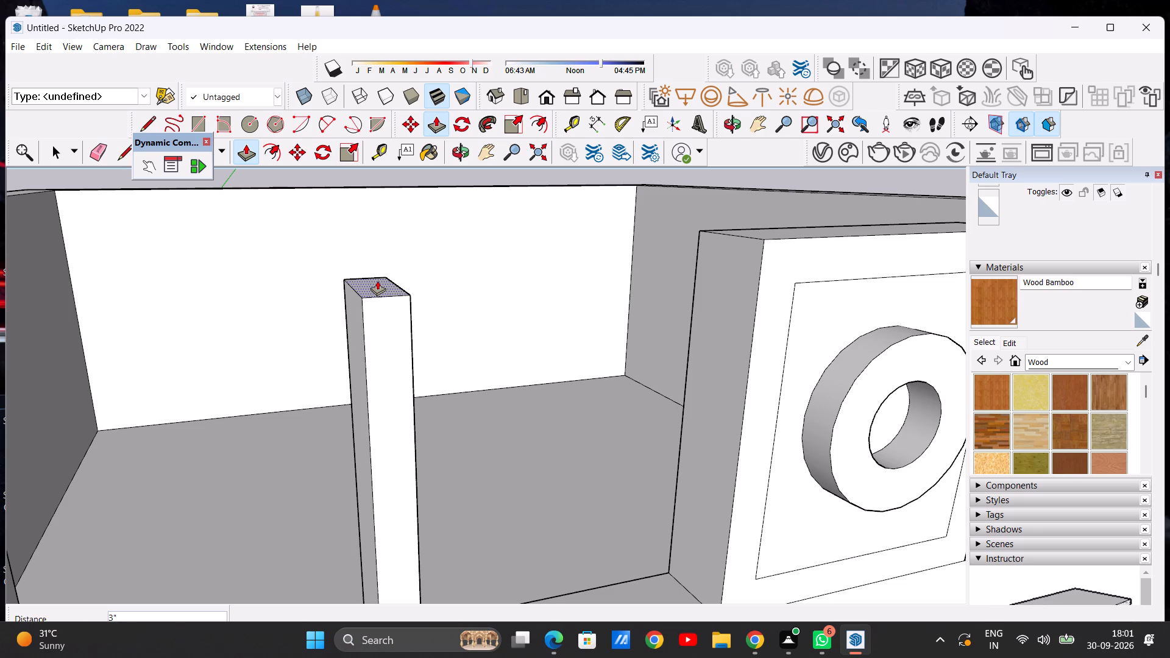
key("space")
Draw a circle of about 1 5/8" radius near the top of the parapet post's side face toward the ring panel.
scroll(378, 280, "down", 9)
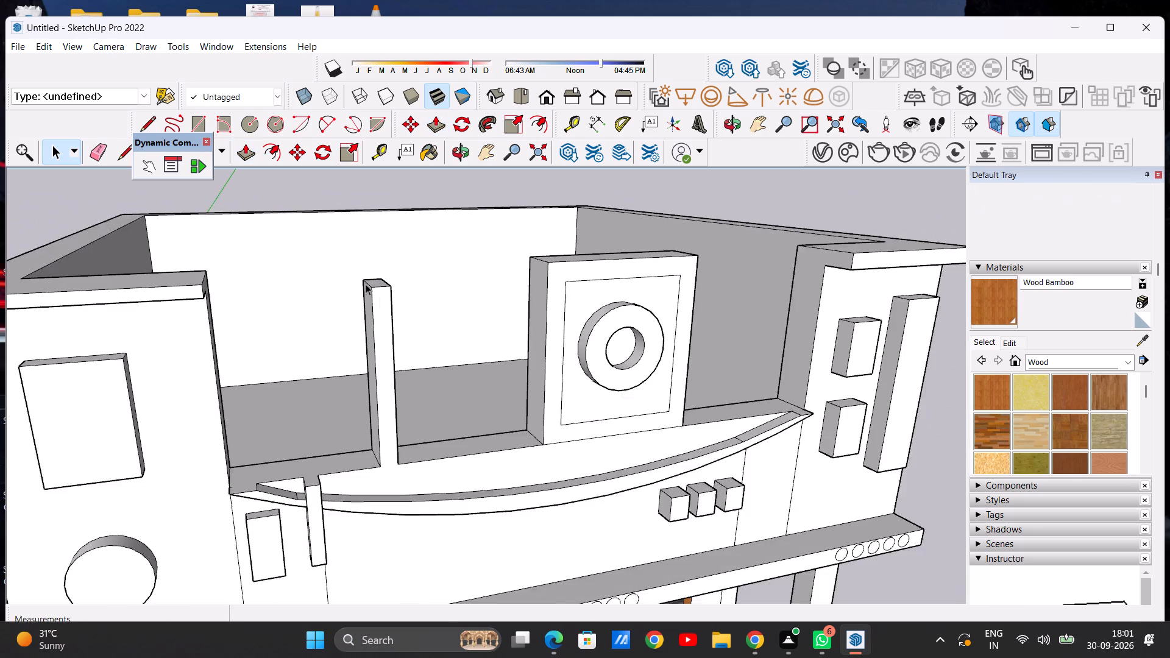
scroll(366, 284, "down", 4)
middle_click_drag(430, 299, 492, 261)
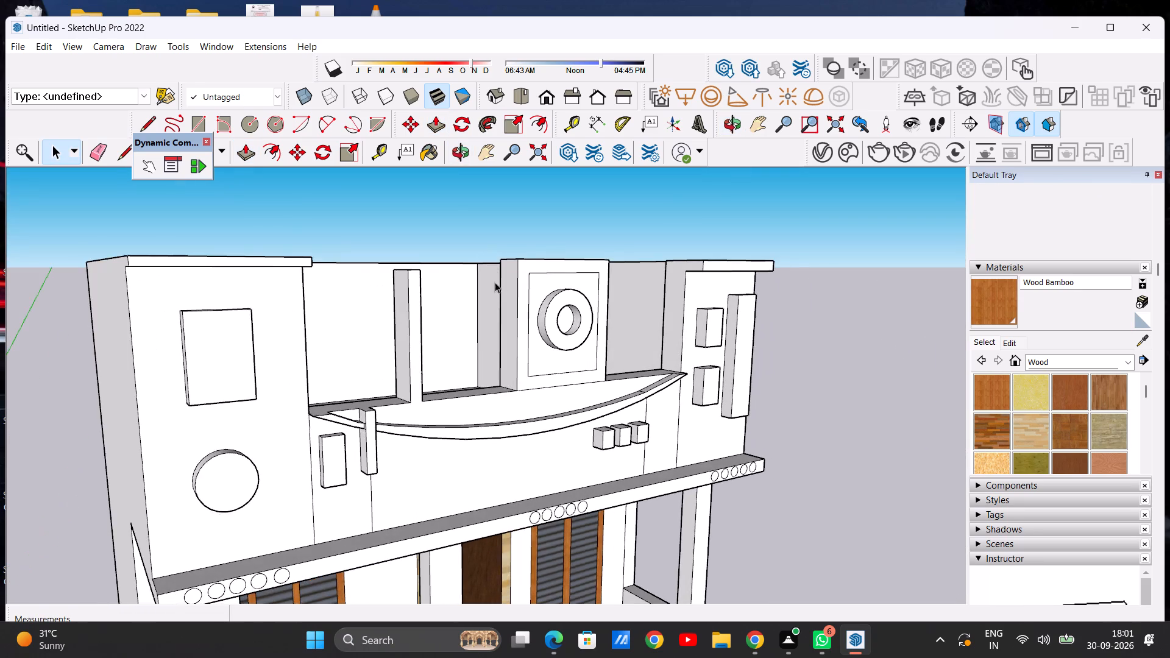
scroll(508, 285, "up", 2)
middle_click_drag(500, 292, 243, 296)
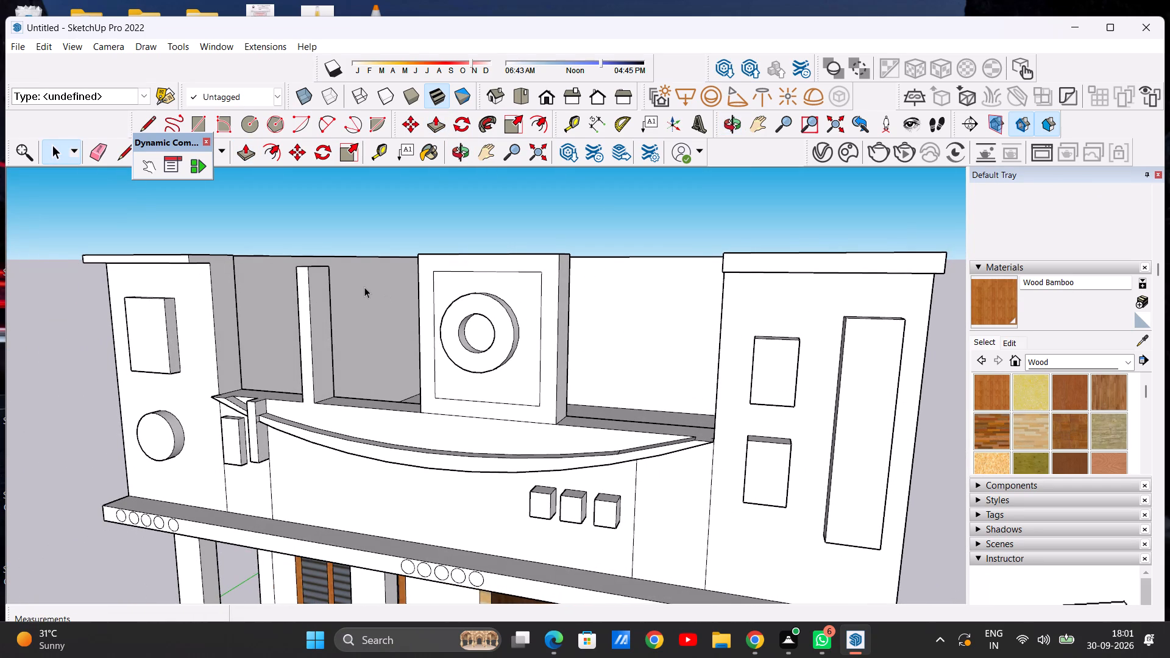
left_click(251, 124)
middle_click_drag(353, 303, 216, 328)
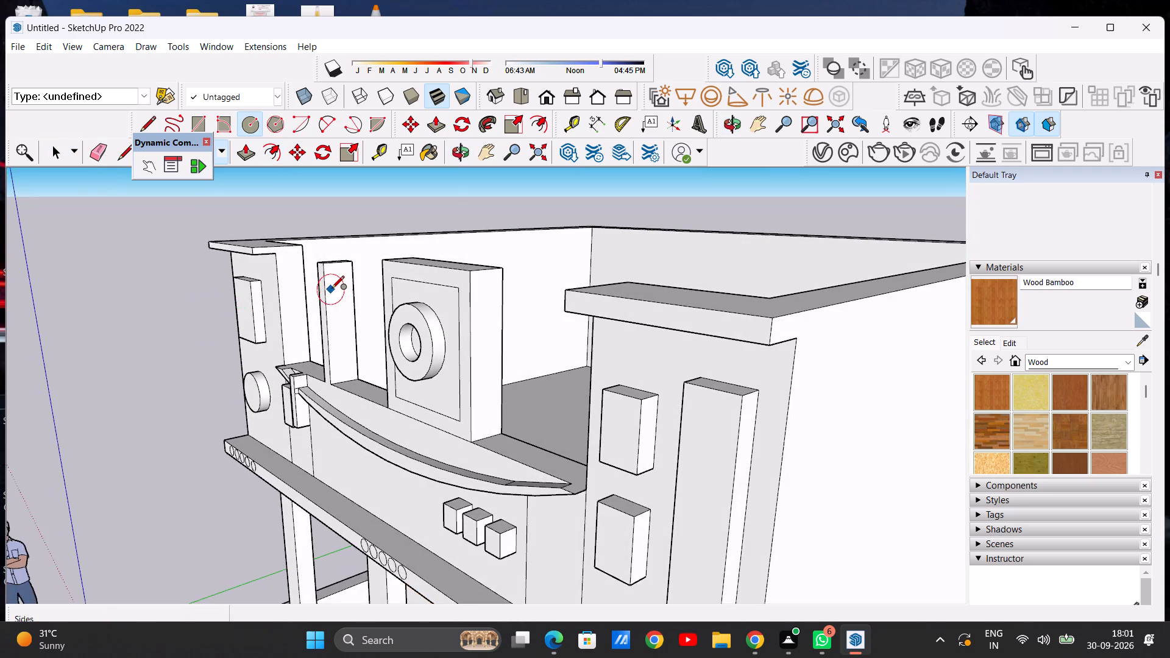
scroll(338, 285, "up", 11)
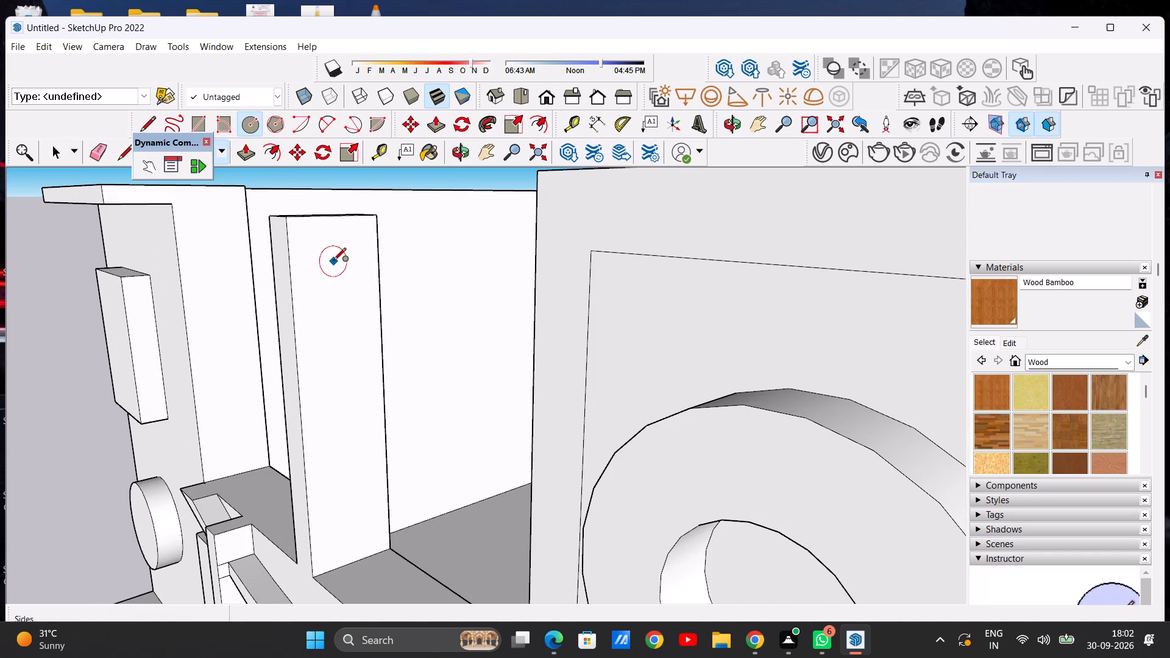
left_click(335, 261)
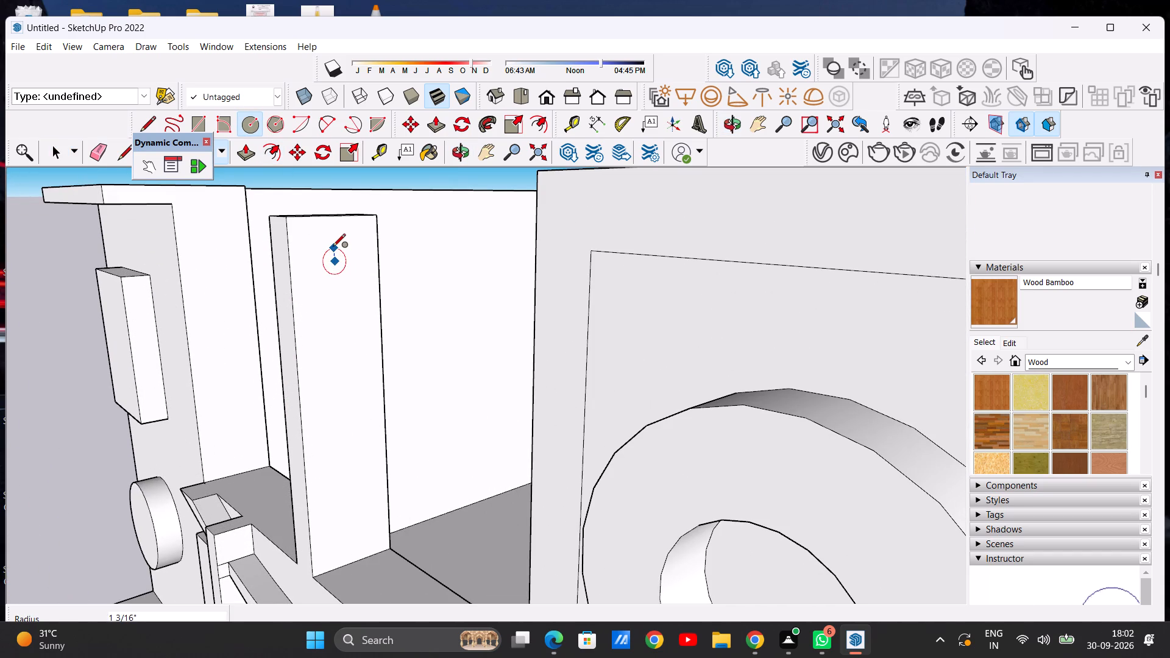
left_click(333, 244)
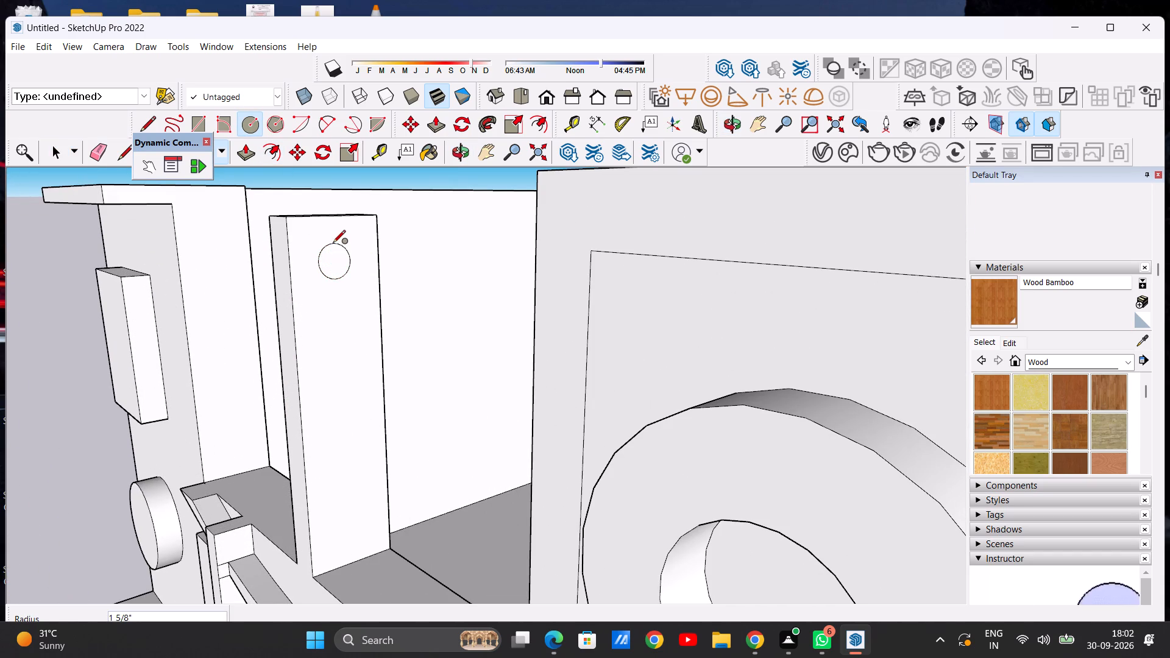
key("space")
Copy the circle about 2' 2" straight down the same post face, close to the post's base.
scroll(395, 469, "down", 8)
middle_click_drag(364, 411, 472, 389)
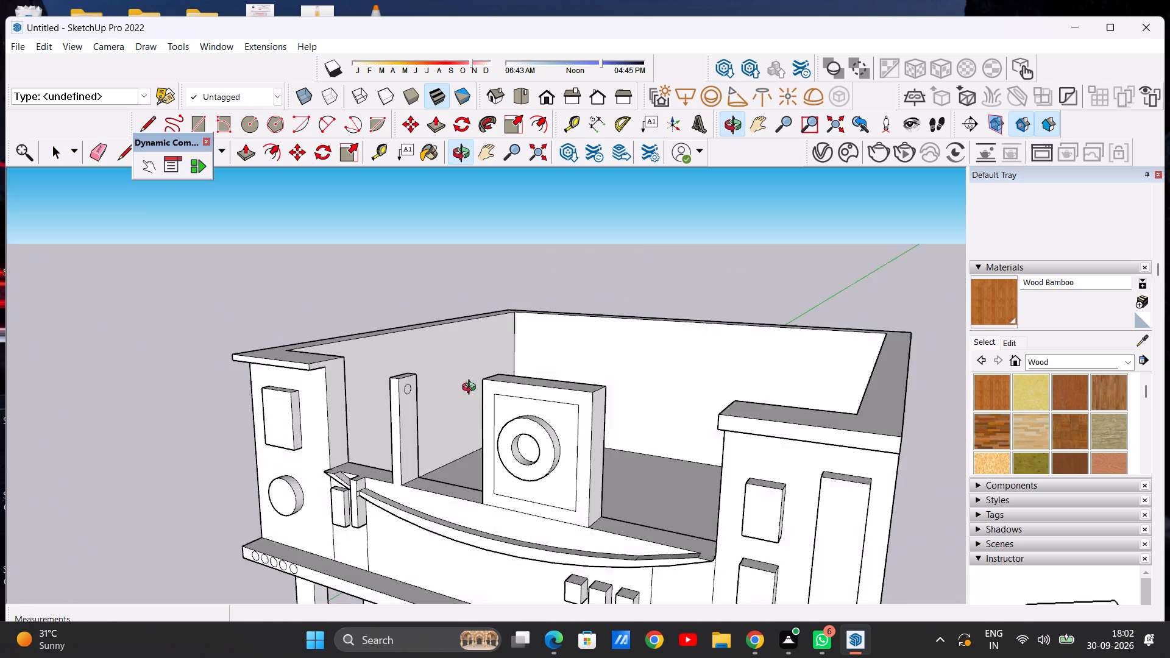
middle_click_drag(472, 389, 362, 372)
scroll(391, 369, "up", 11)
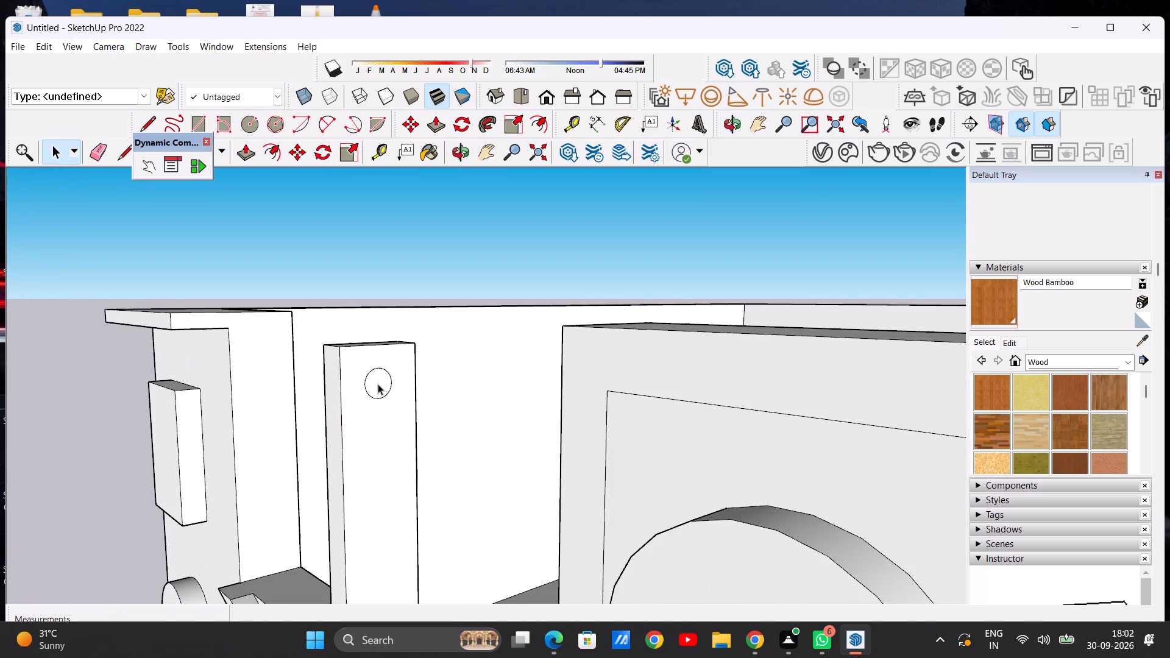
double_click(378, 384)
left_click(300, 149)
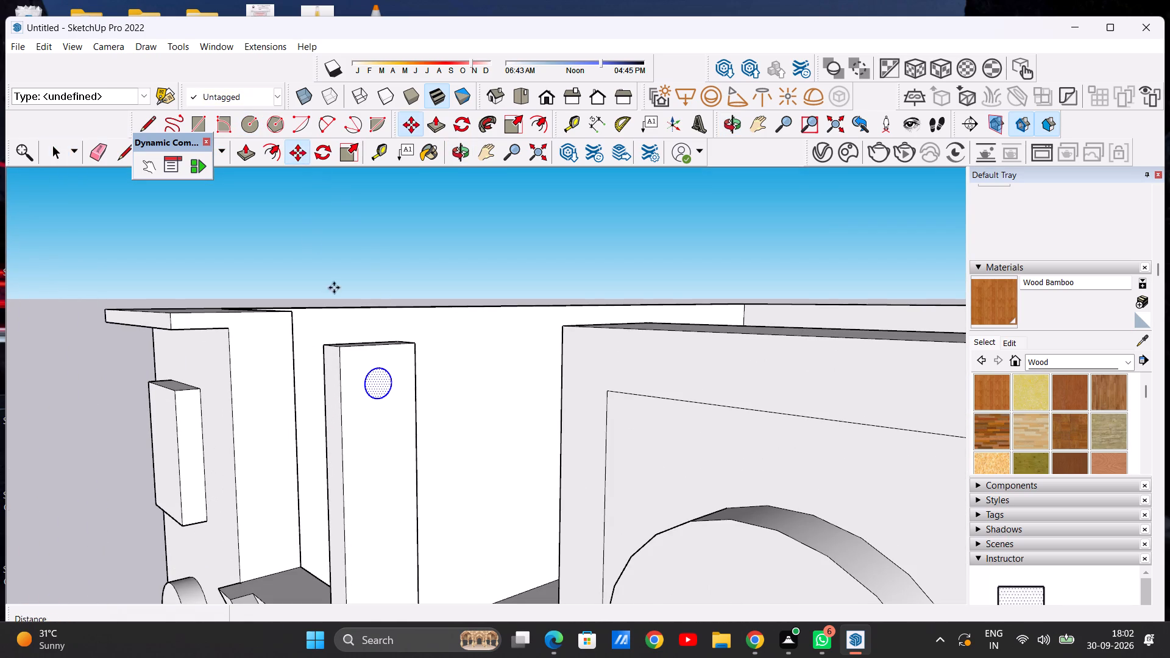
left_click(384, 397)
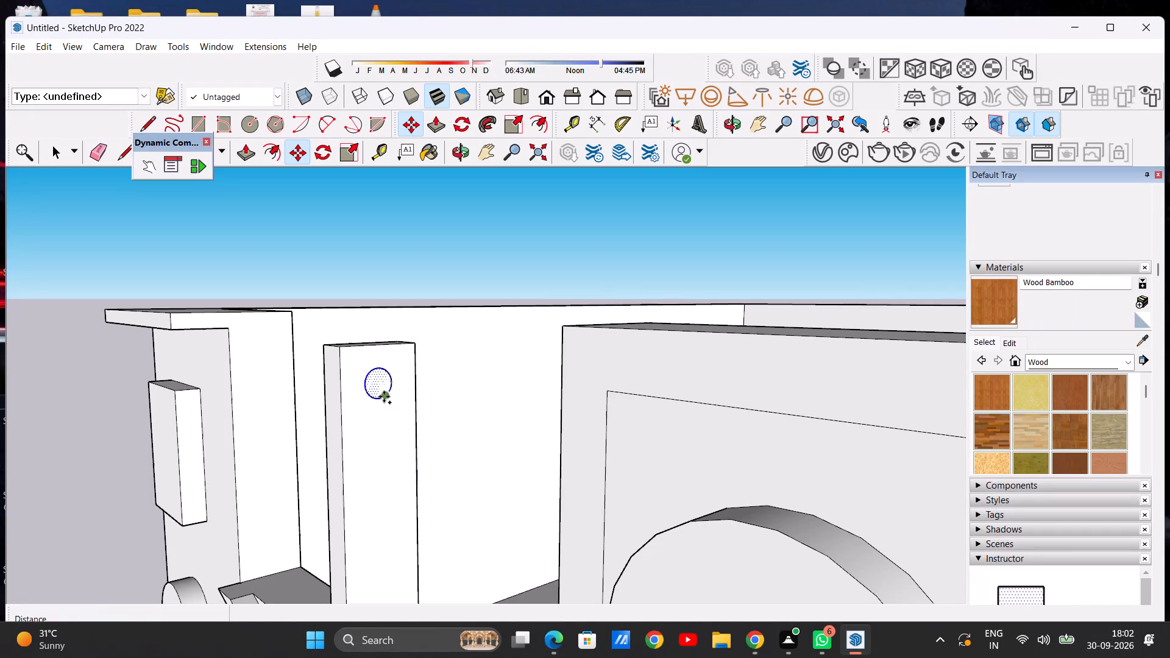
scroll(380, 520, "down", 5)
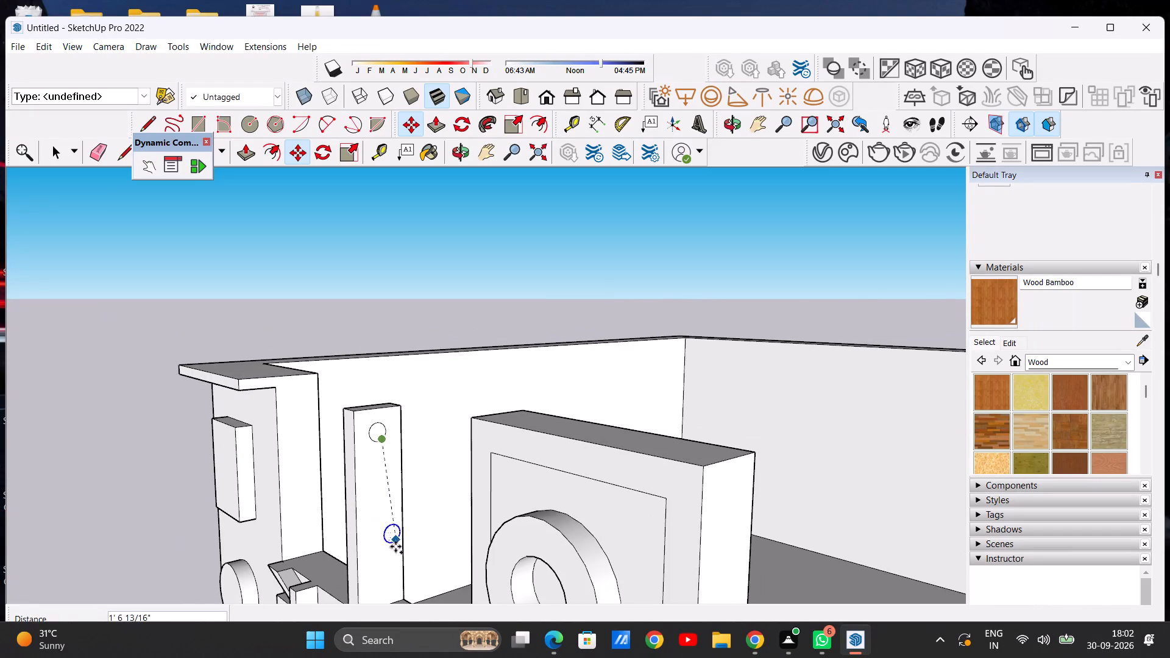
scroll(388, 557, "down", 3)
scroll(390, 584, "up", 4)
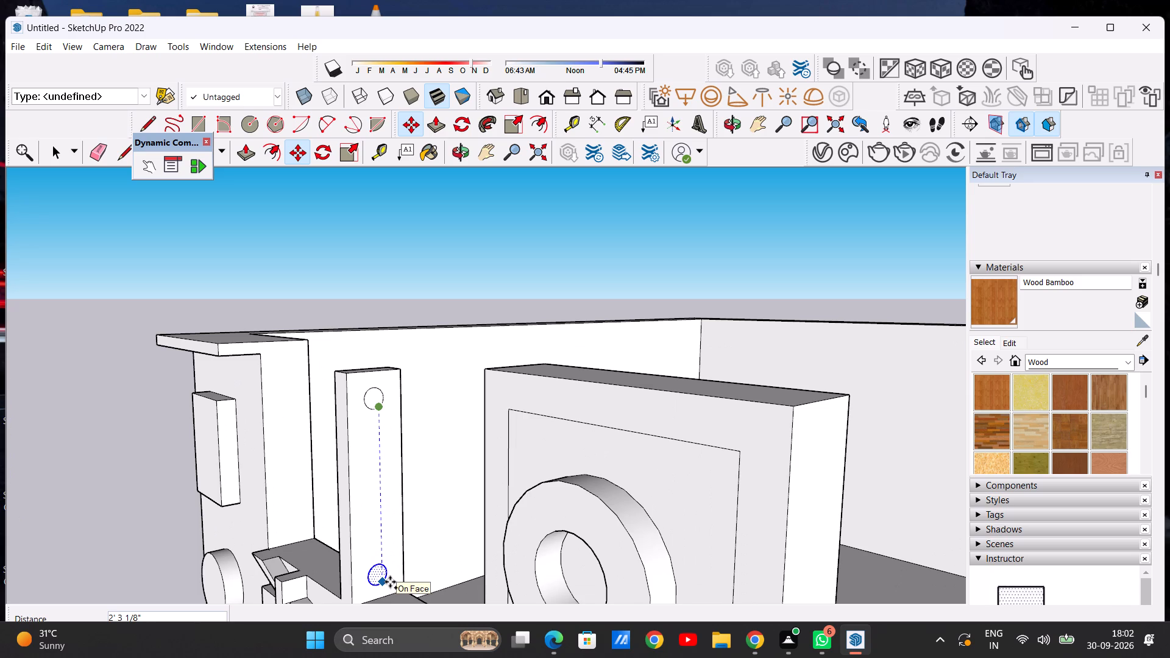
left_click(385, 575)
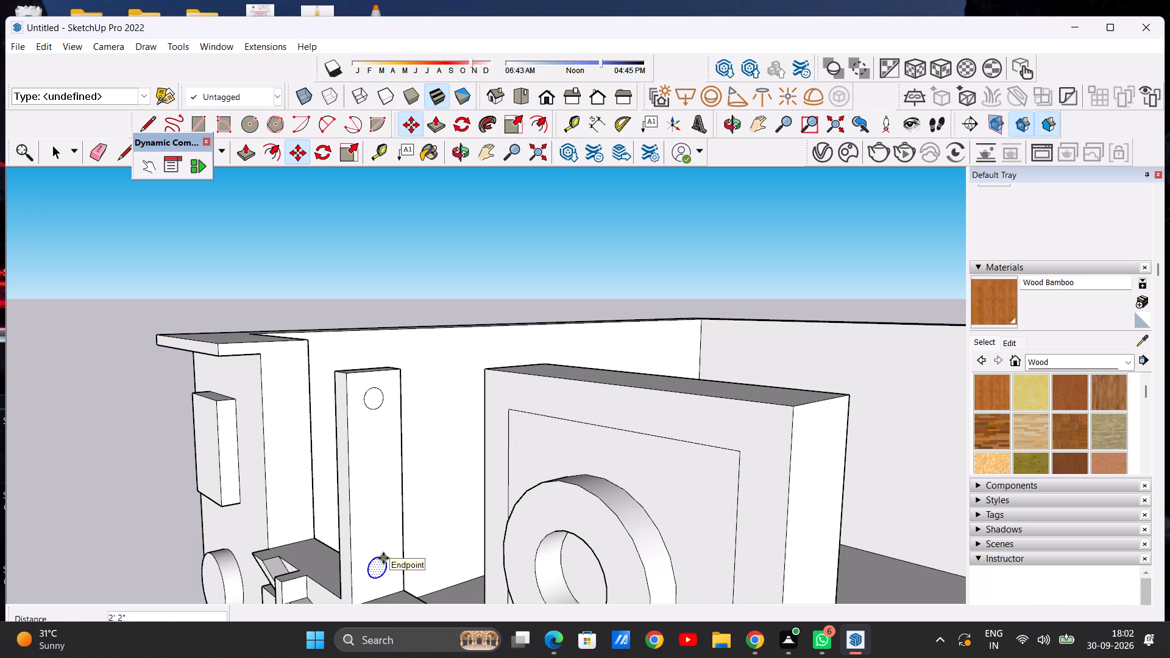
Add two circle copies between the existing ones, about 1' 6 5/16" above the bottom circle and about 8 13/16" below that copy.
left_click(383, 558)
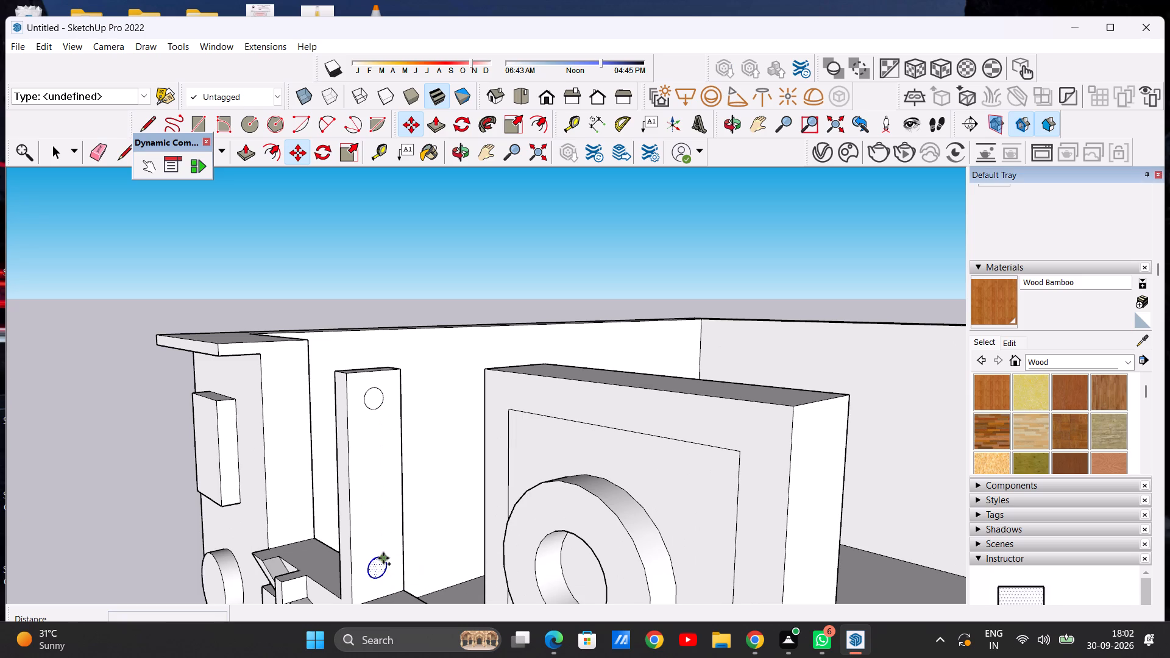
left_click(380, 441)
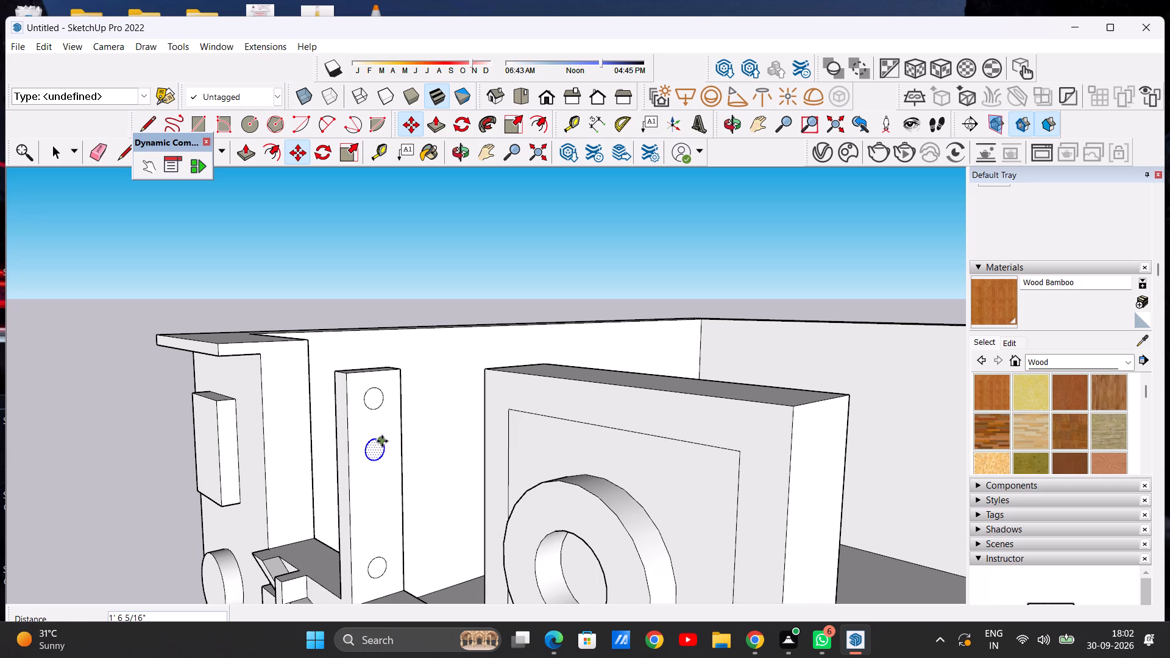
left_click(382, 441)
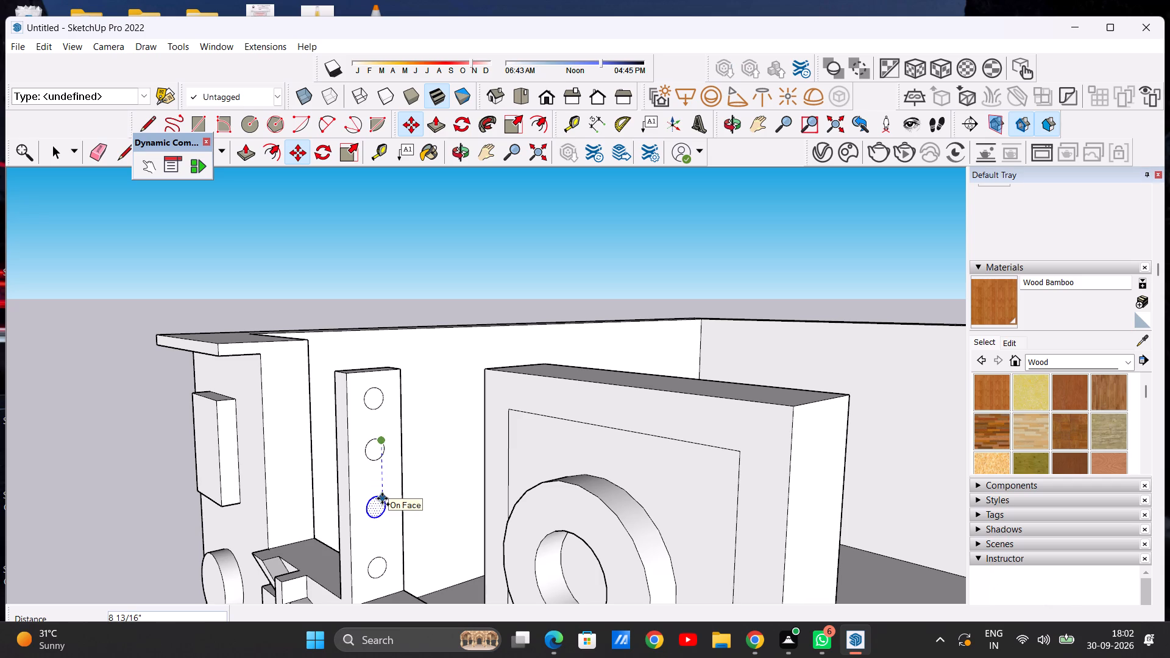
left_click(382, 498)
key("space")
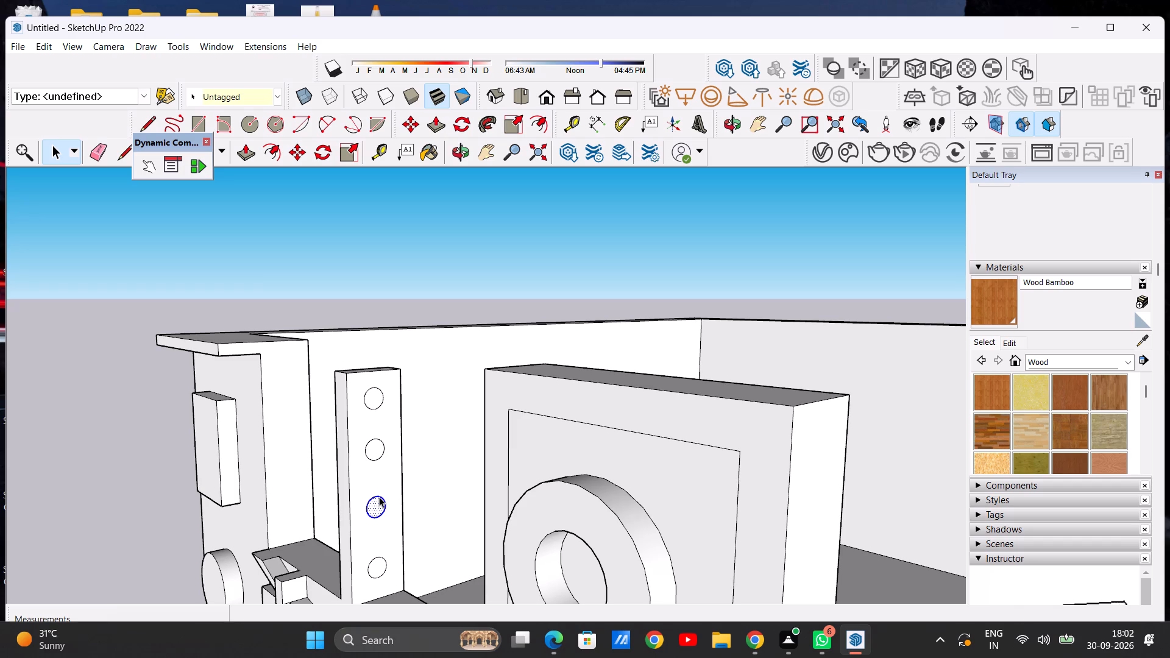
scroll(353, 452, "down", 6)
middle_click_drag(321, 429, 394, 429)
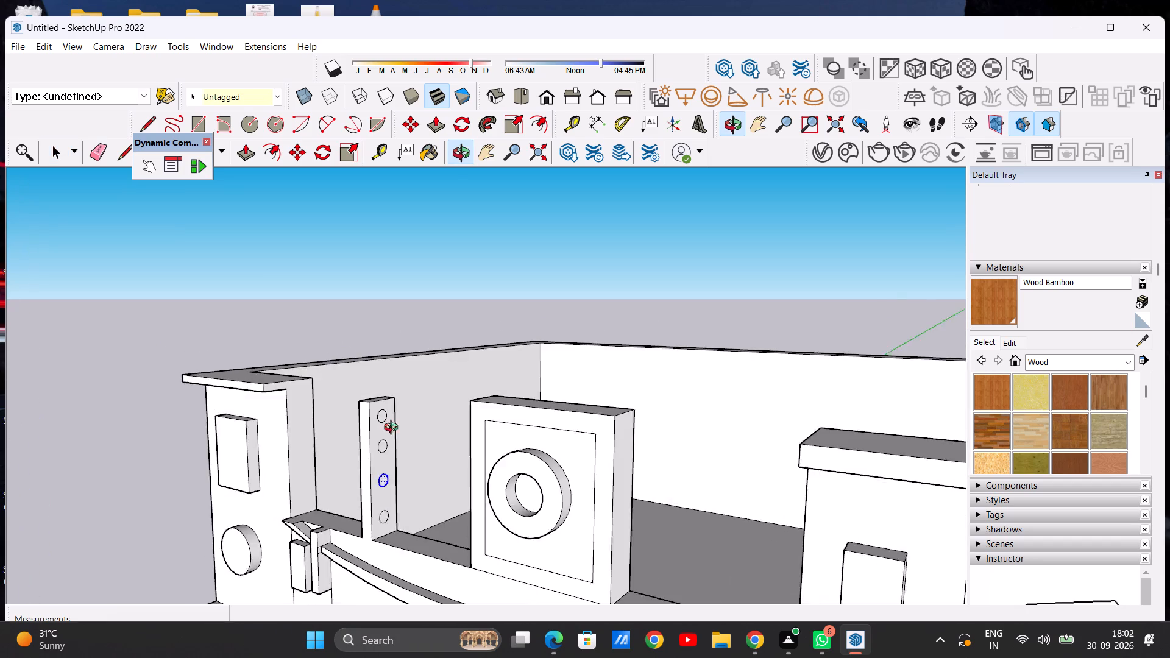
middle_click_drag(394, 429, 590, 411)
scroll(487, 504, "up", 3)
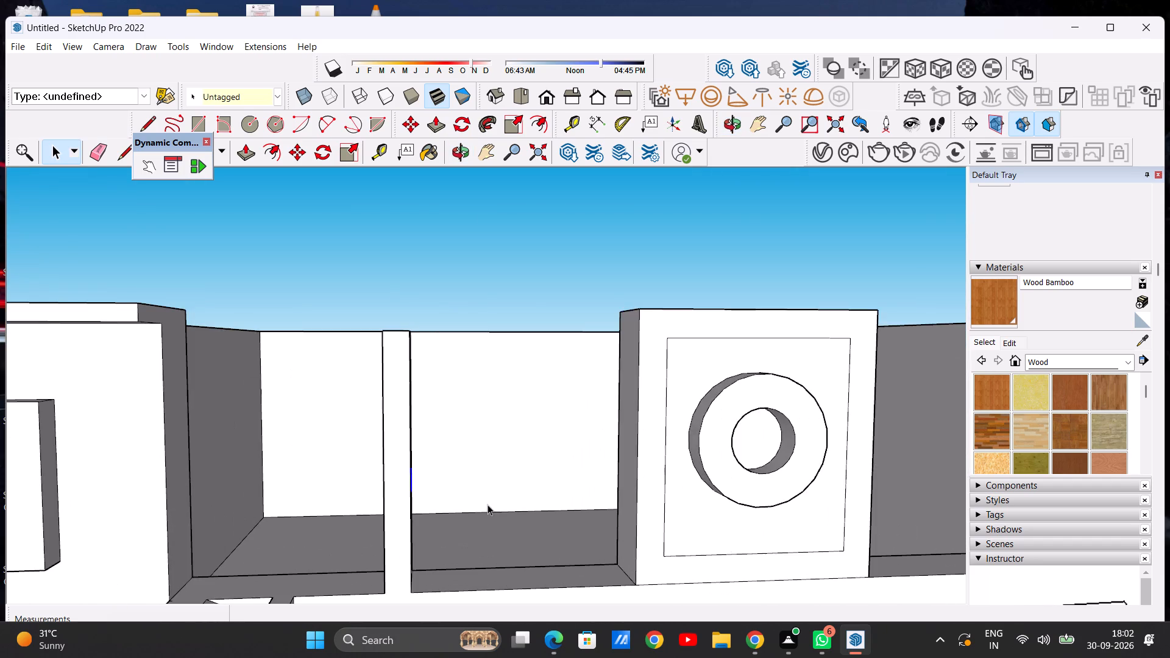
left_click(477, 474)
scroll(489, 430, "down", 4)
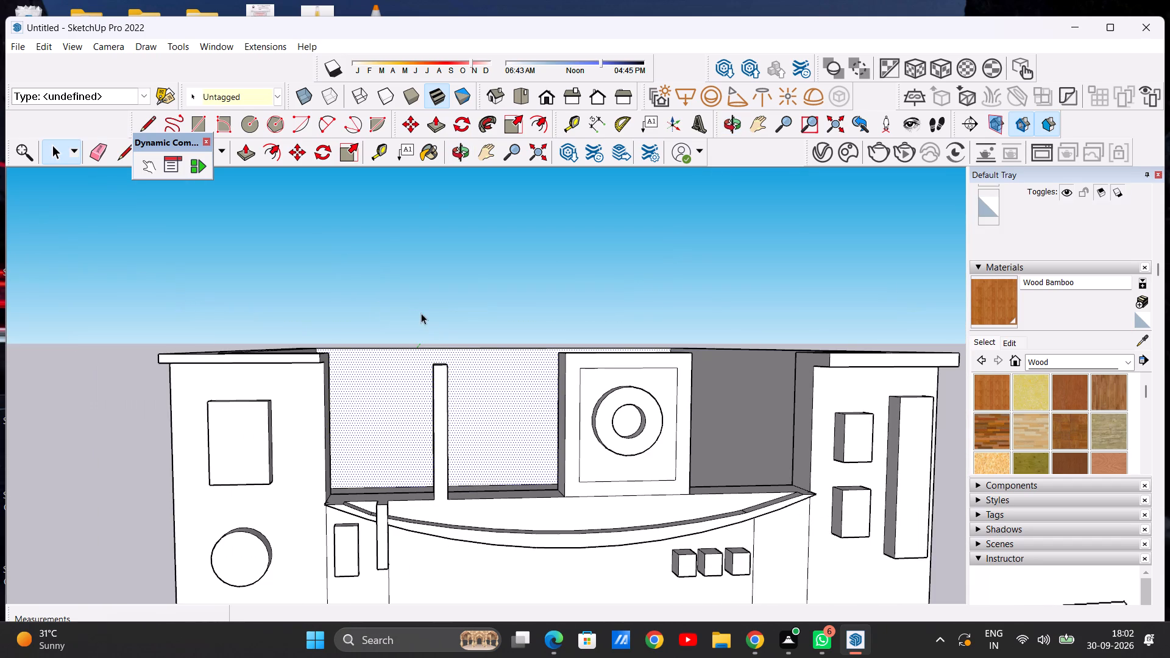
left_click(425, 295)
Copy the post's top circle onto the upper part of its opposite side face, toward the corner block with the round disc.
scroll(472, 448, "up", 4)
scroll(414, 403, "down", 6)
middle_click_drag(427, 396, 282, 412)
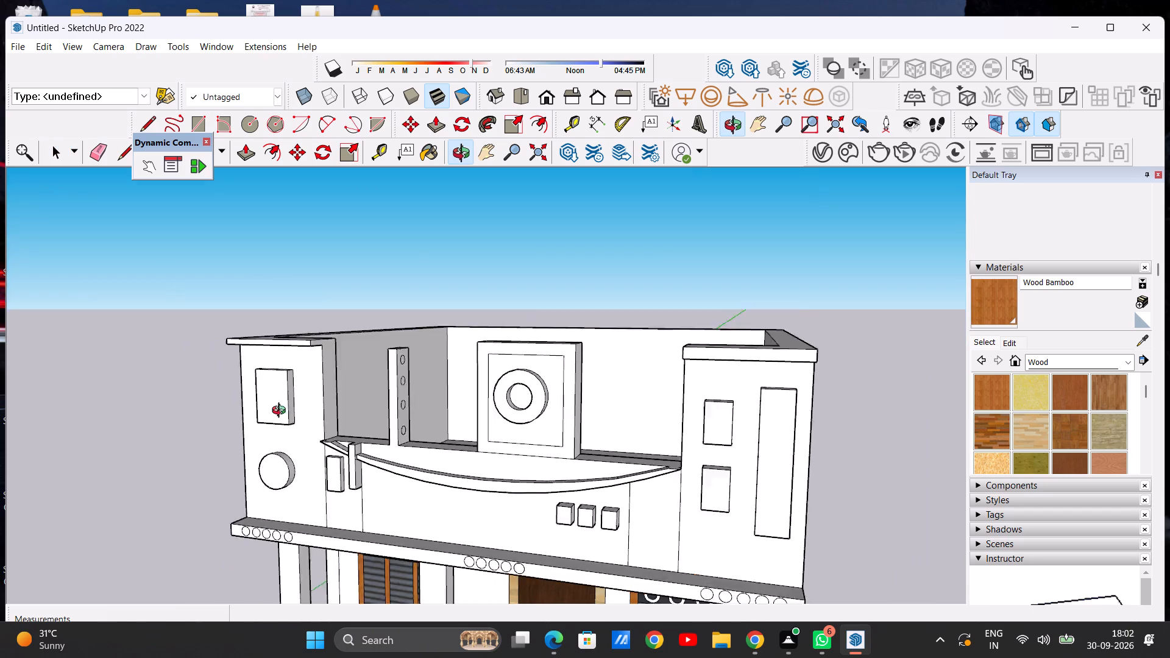
middle_click_drag(282, 412, 168, 432)
scroll(433, 336, "up", 11)
double_click(371, 367)
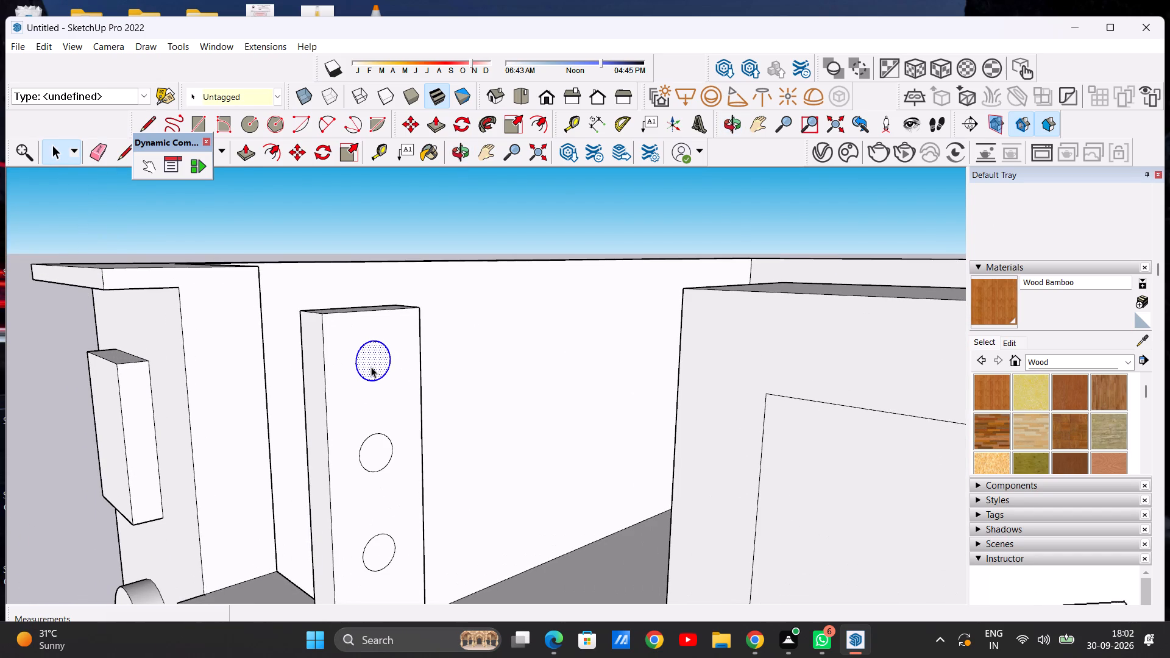
left_click(294, 152)
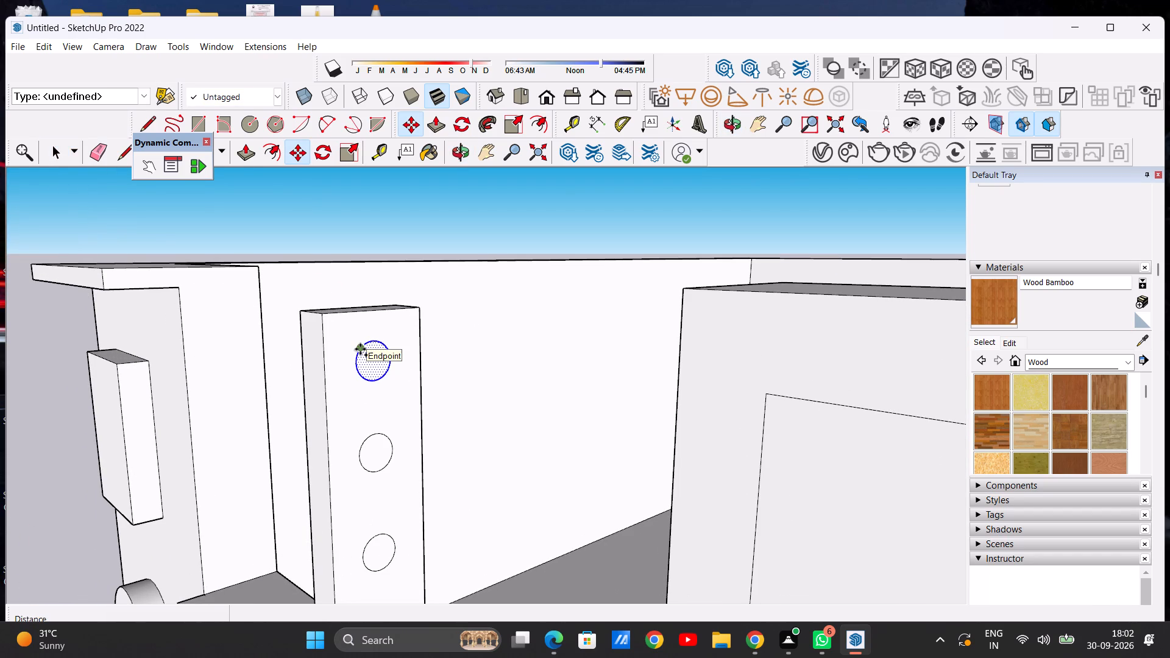
left_click(360, 349)
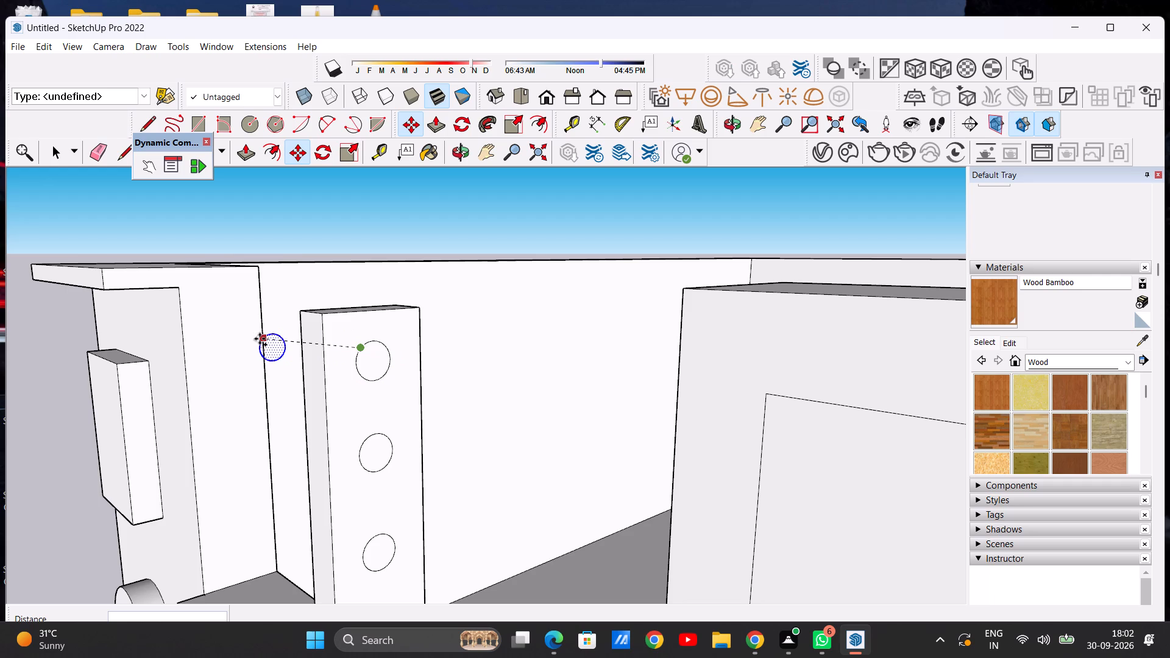
middle_click_drag(243, 332, 501, 326)
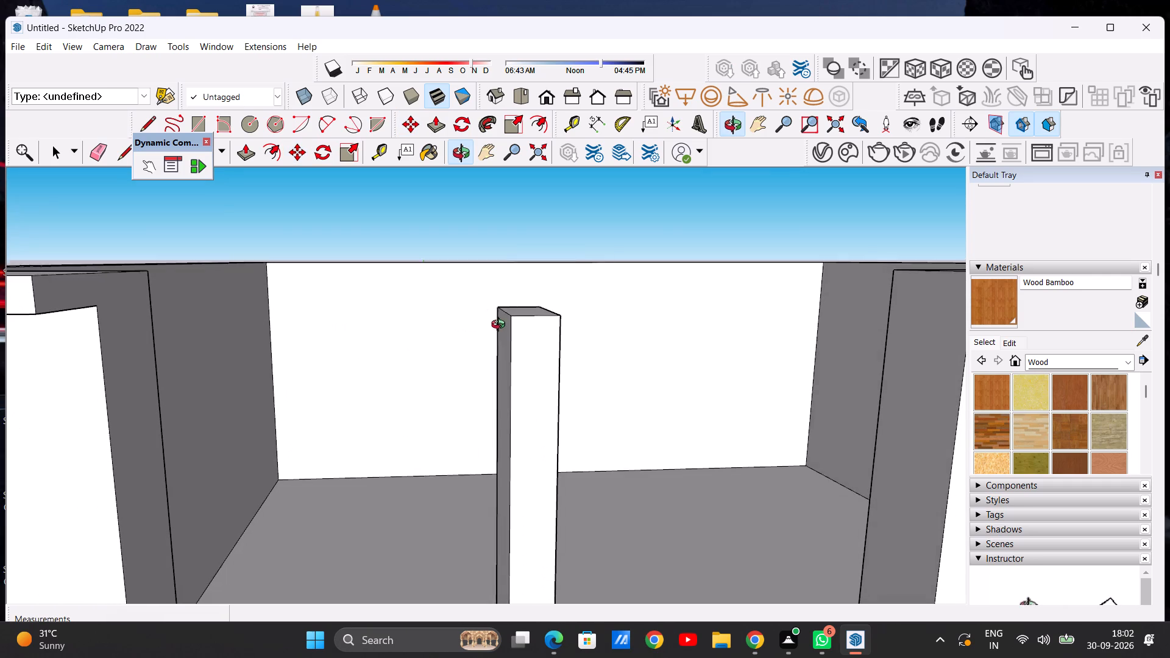
middle_click_drag(501, 326, 501, 328)
middle_click_drag(486, 353, 579, 353)
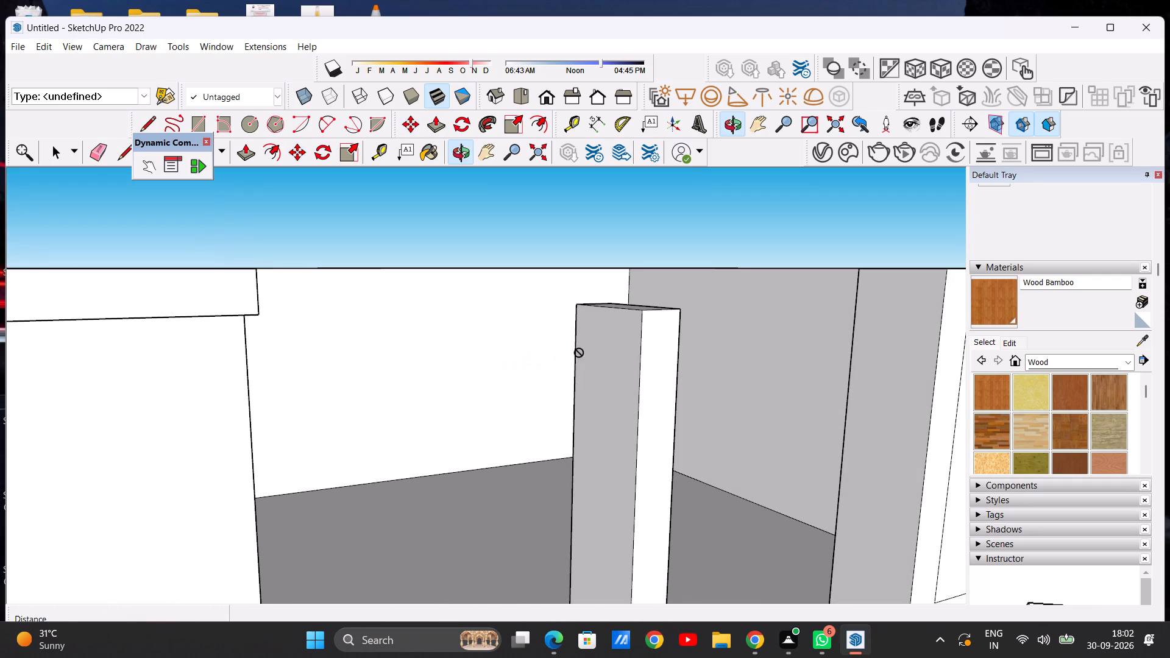
scroll(597, 356, "up", 5)
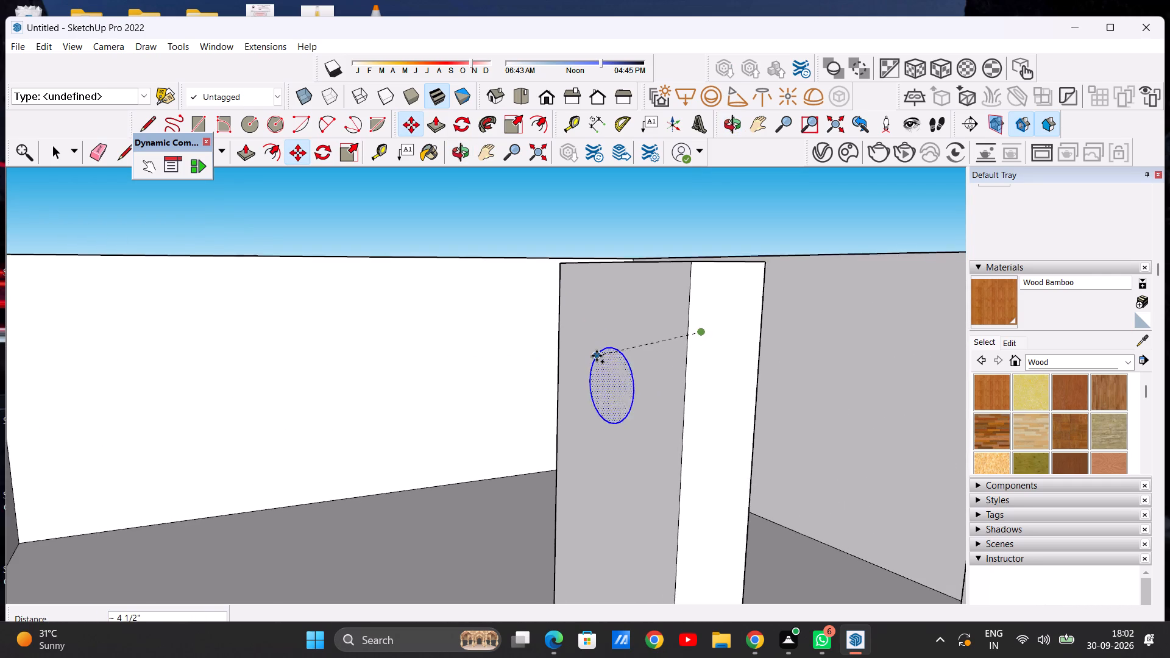
scroll(597, 356, "up", 11)
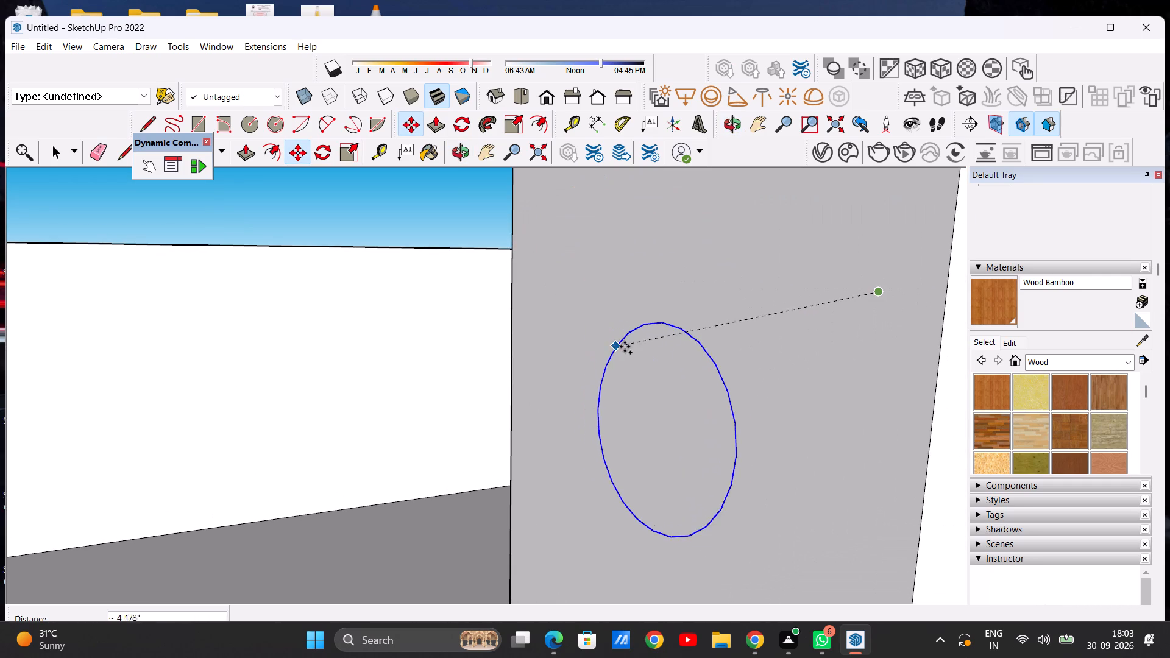
left_click(634, 340)
key("space")
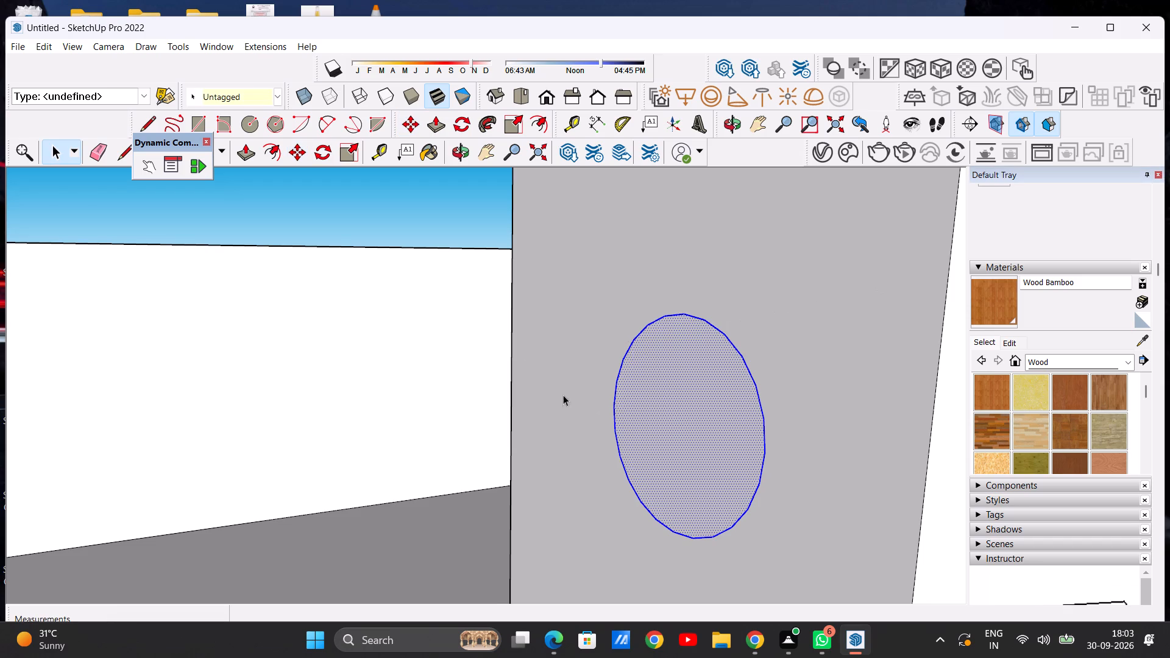
scroll(523, 358, "down", 15)
scroll(542, 330, "down", 11)
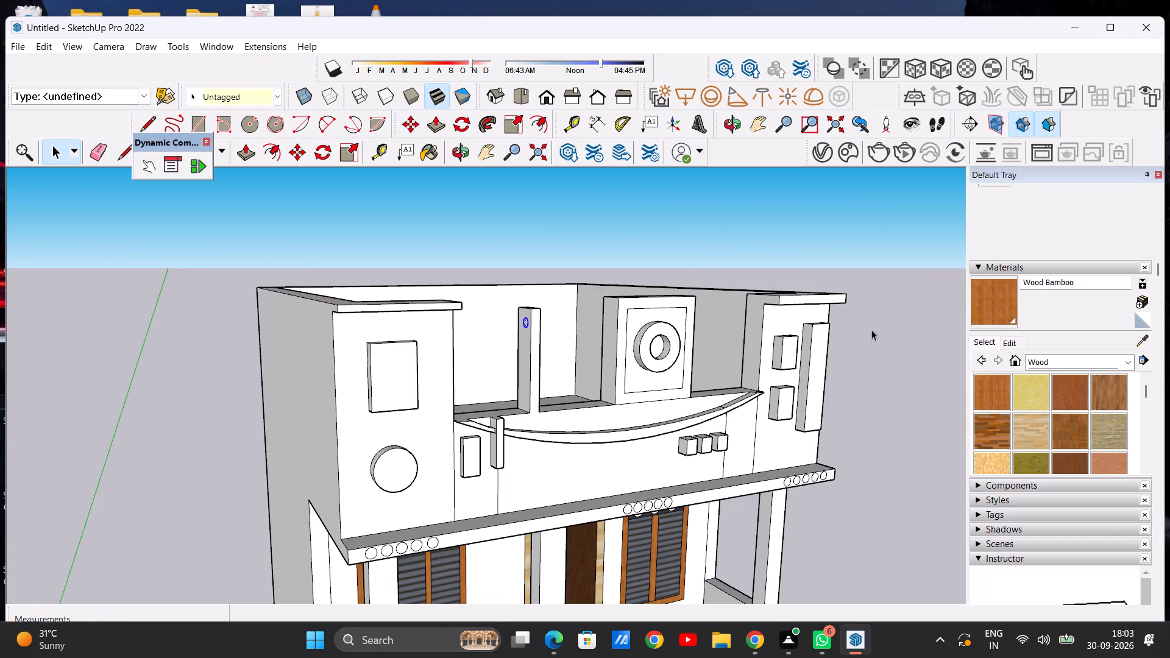
left_click(889, 347)
Examine the circles on both side faces of the post and the facade from several angles.
scroll(534, 324, "up", 20)
scroll(534, 324, "up", 2)
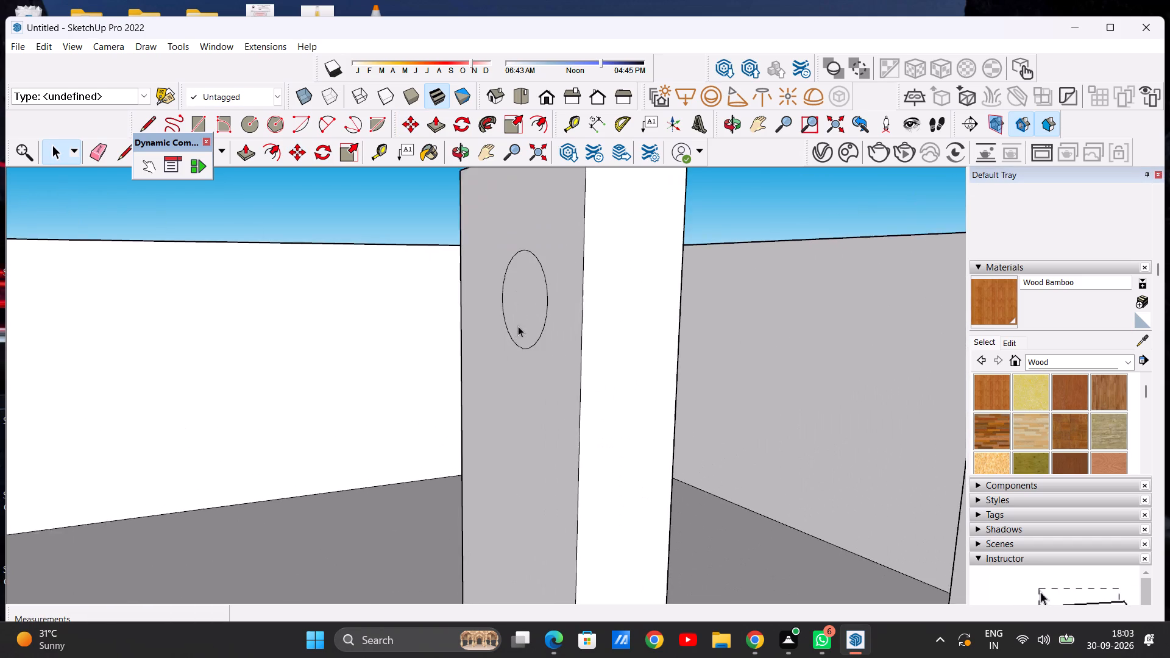
scroll(518, 326, "down", 16)
scroll(559, 317, "up", 1)
middle_click_drag(506, 333, 366, 352)
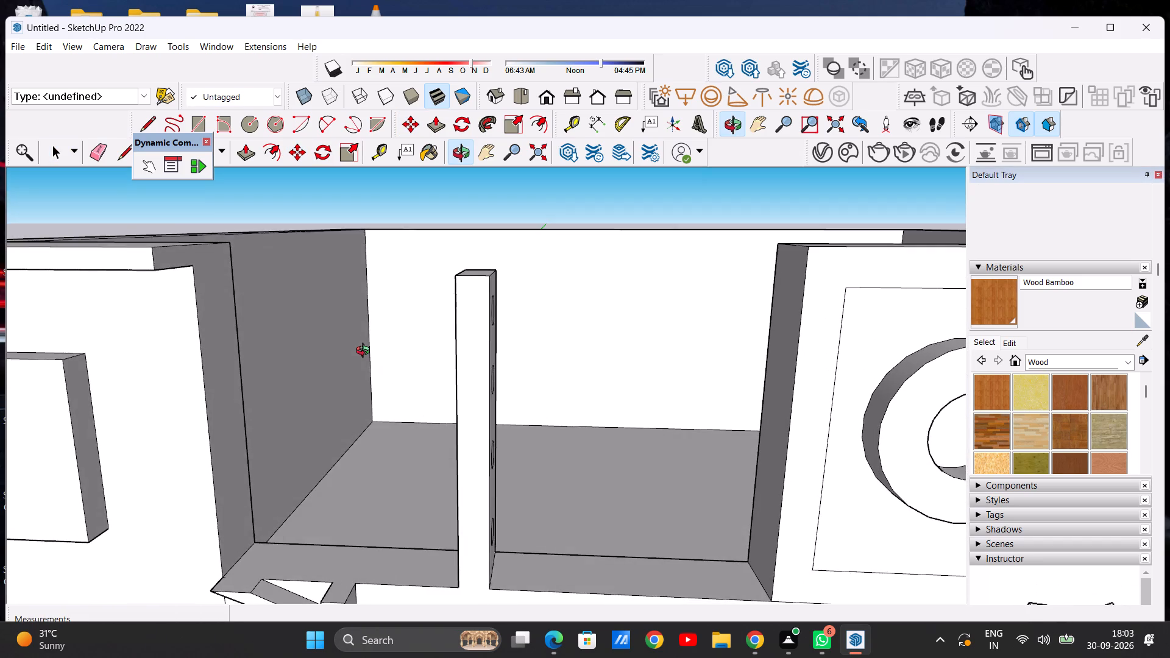
middle_click_drag(366, 352, 380, 324)
middle_click_drag(416, 314, 498, 300)
scroll(540, 292, "down", 9)
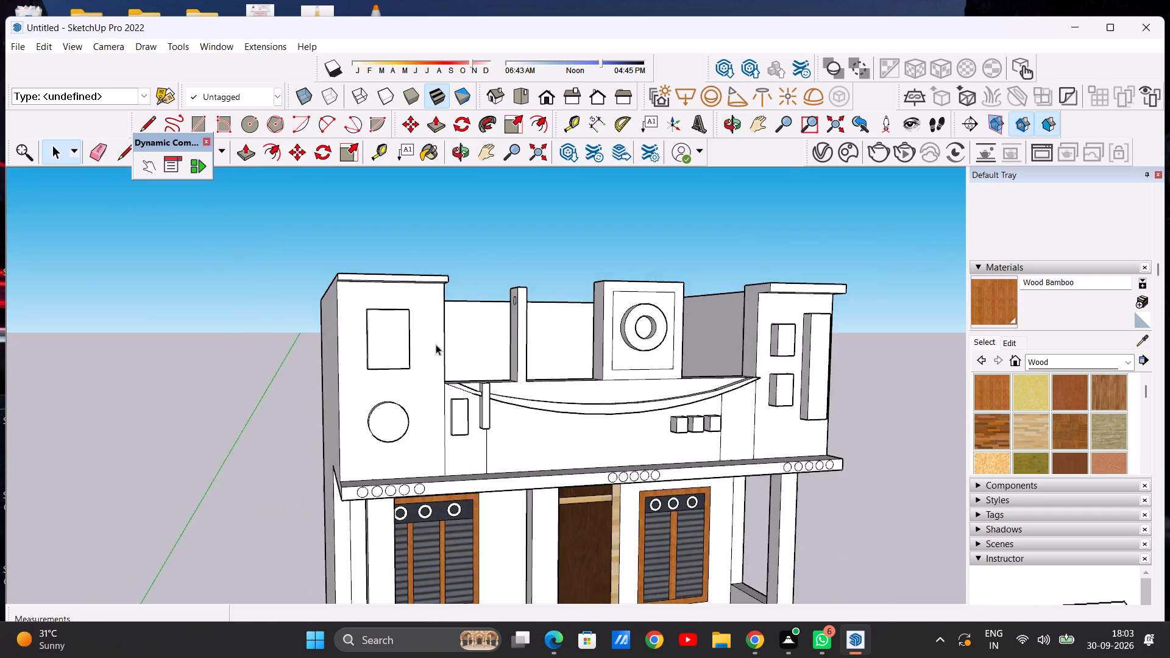
scroll(436, 344, "down", 1)
middle_click_drag(445, 338, 592, 358)
scroll(535, 303, "up", 14)
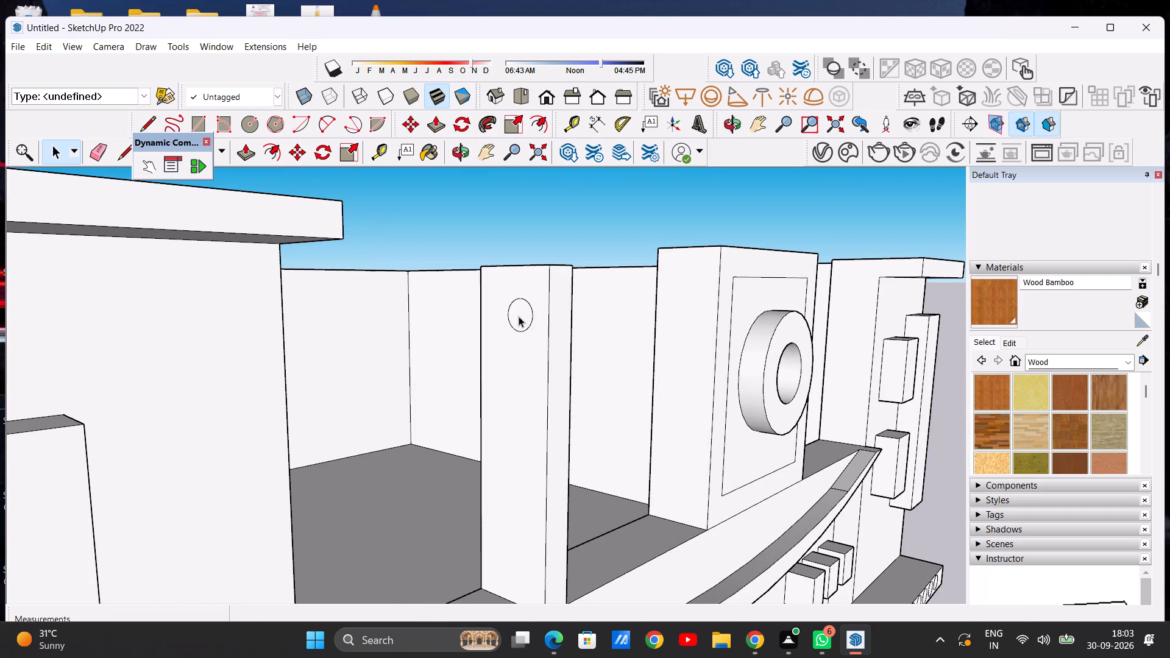
Copy the circle on the post's side face facing the round-disc corner block about 2' 15/16" straight down, near the post's base.
double_click(519, 316)
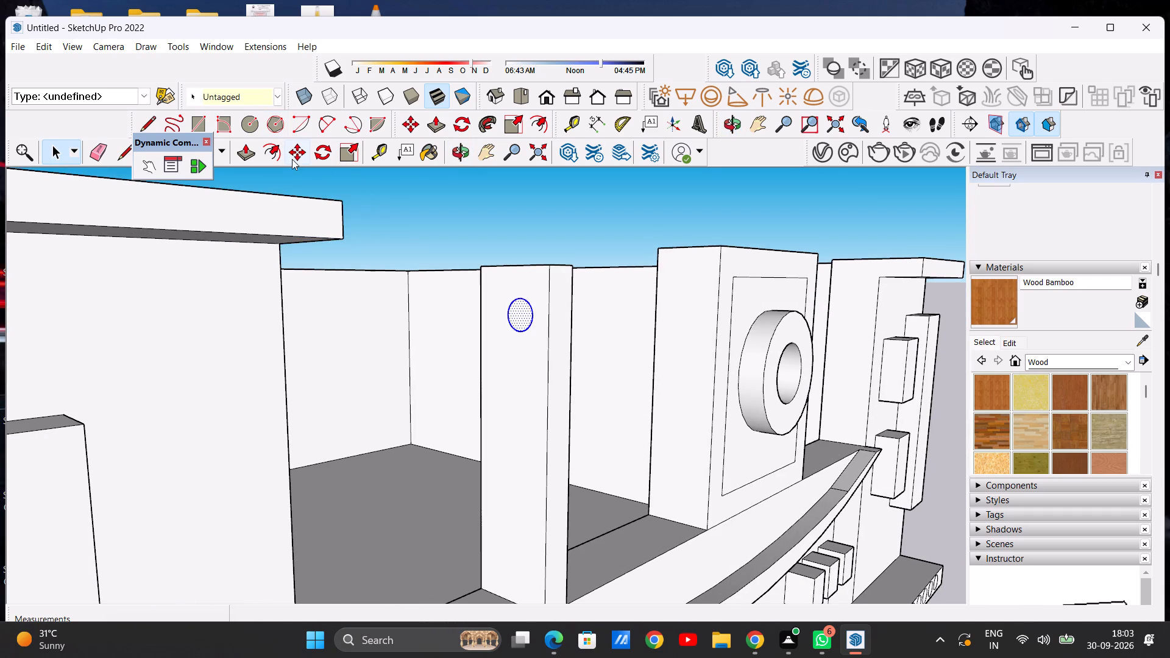
left_click(302, 152)
scroll(328, 235, "down", 5)
scroll(474, 347, "up", 5)
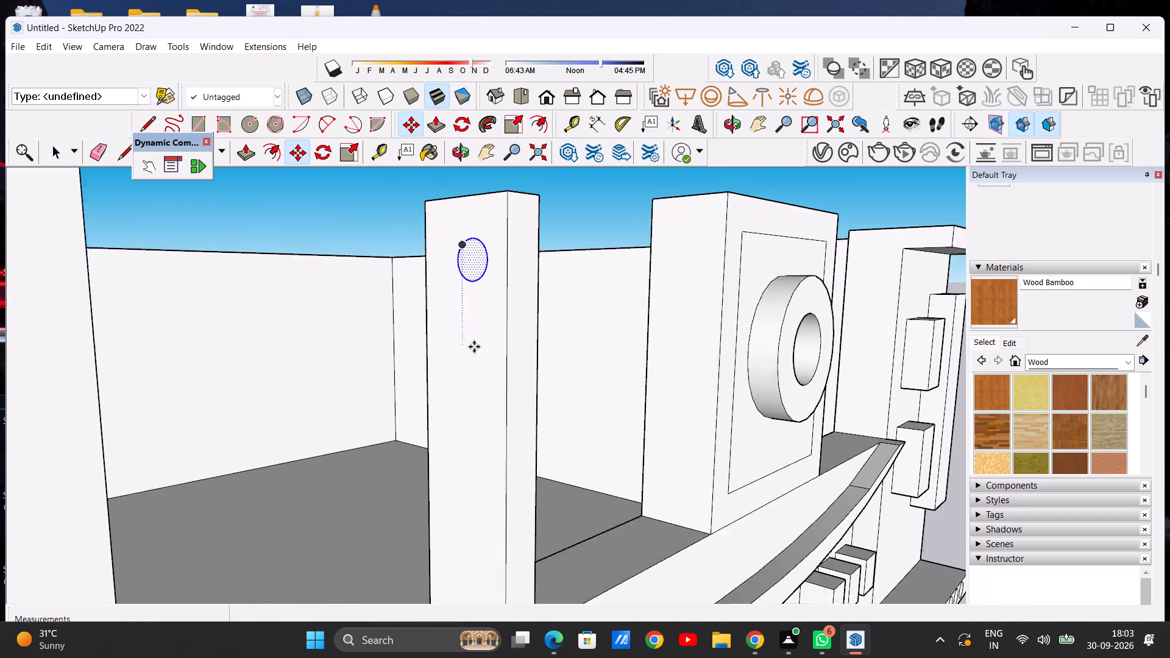
scroll(474, 347, "up", 1)
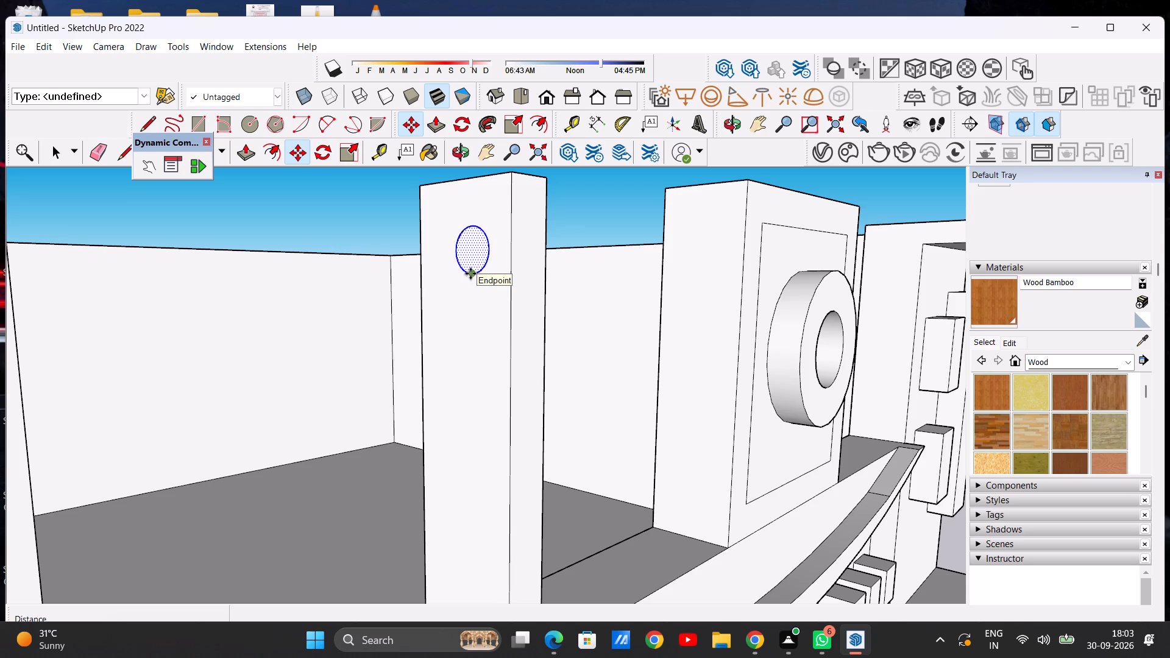
left_click(470, 274)
scroll(477, 412, "down", 7)
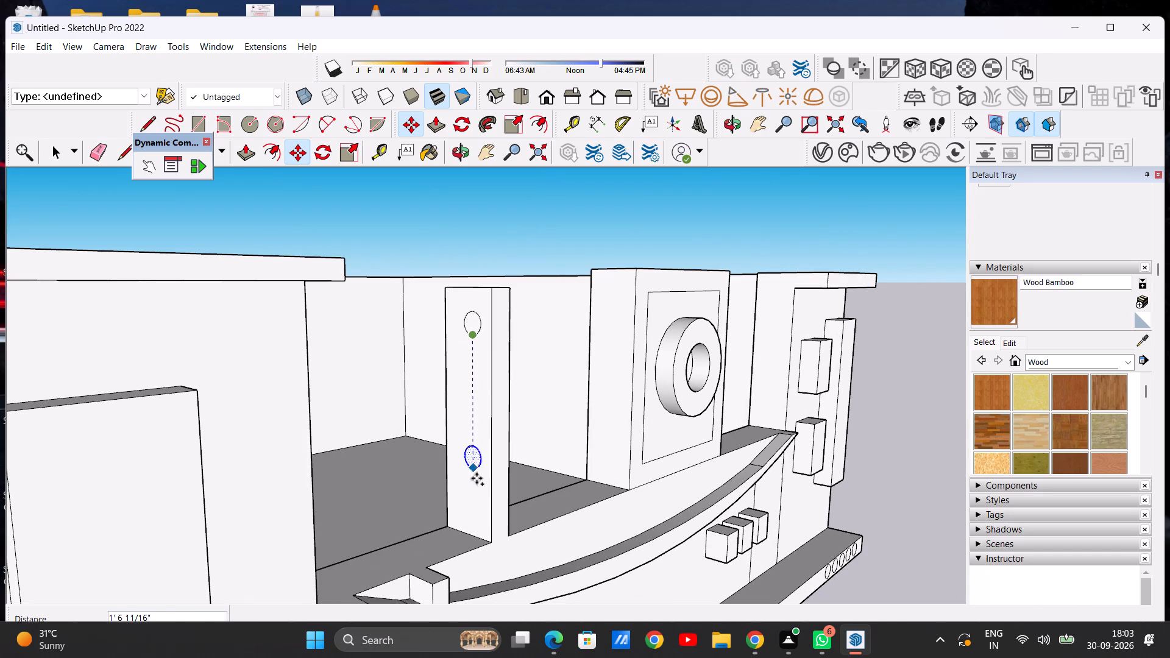
left_click(472, 511)
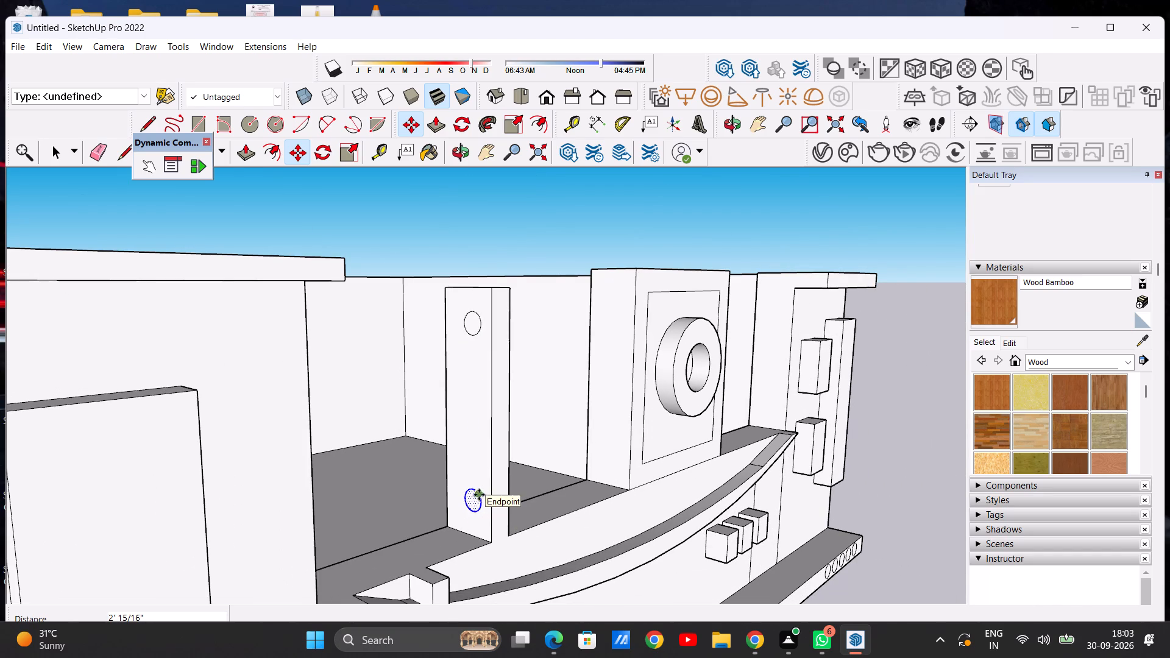
Add two circle copies between those on this face, about 1' 4 3/4" above the bottom circle and about 8 5/8" below that copy.
left_click(479, 495)
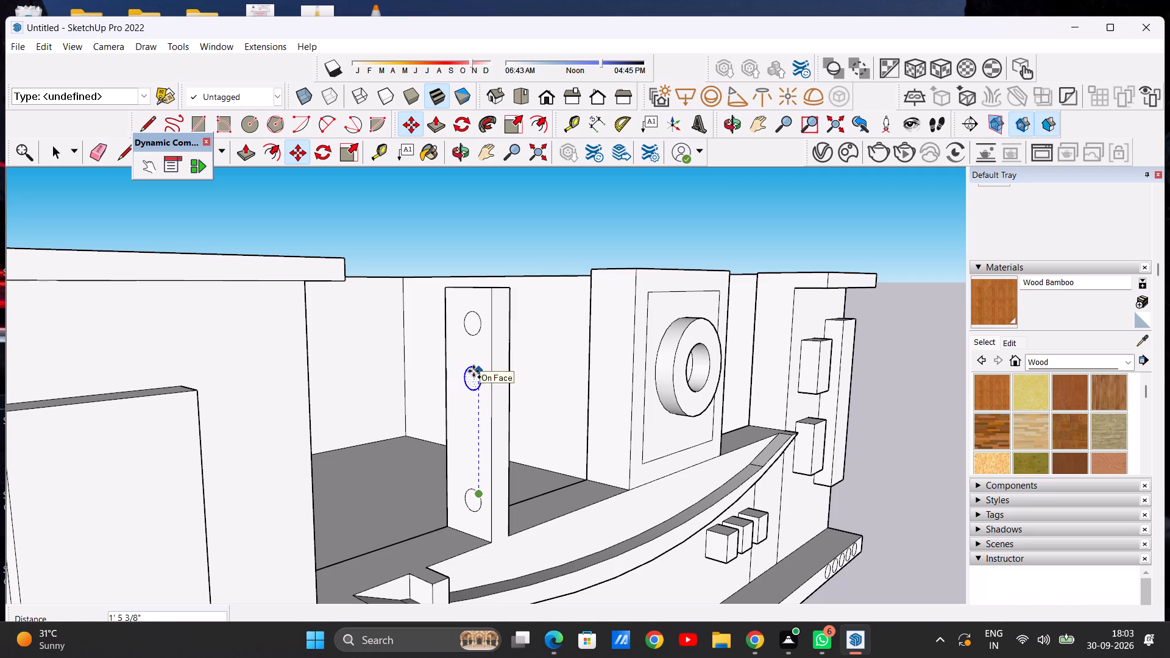
left_click(475, 375)
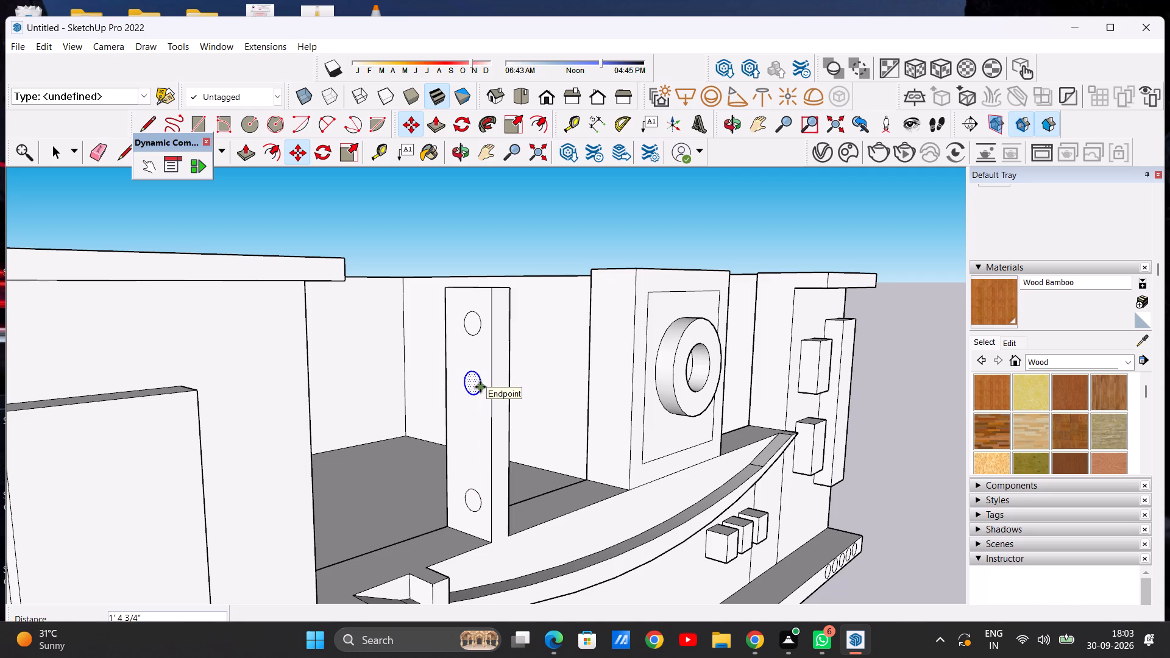
left_click(480, 387)
left_click(481, 449)
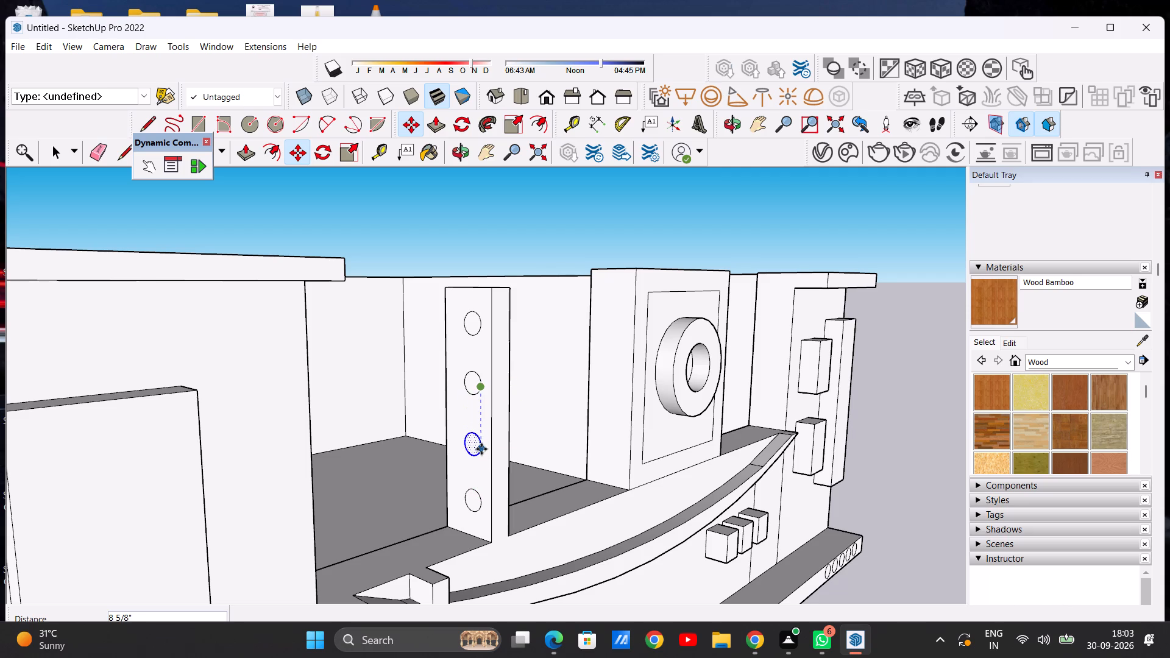
key("space")
left_click(559, 222)
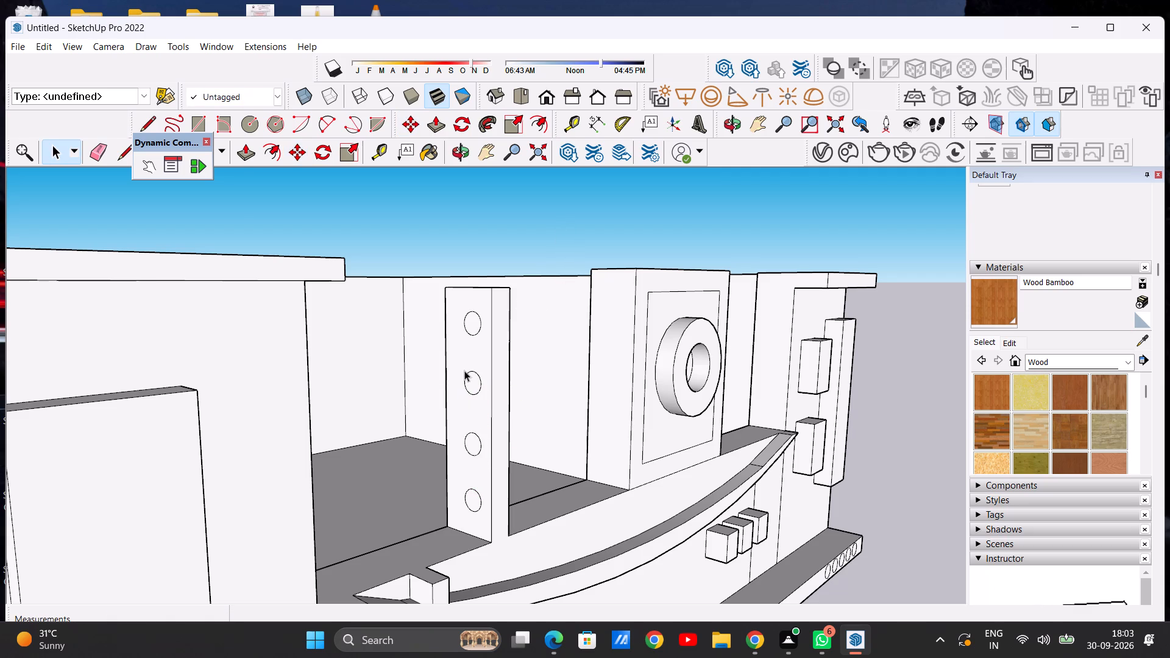
Examine the circle rows on both side faces of the post and the whole front elevation from several angles.
scroll(452, 359, "down", 8)
middle_click_drag(479, 351, 89, 378)
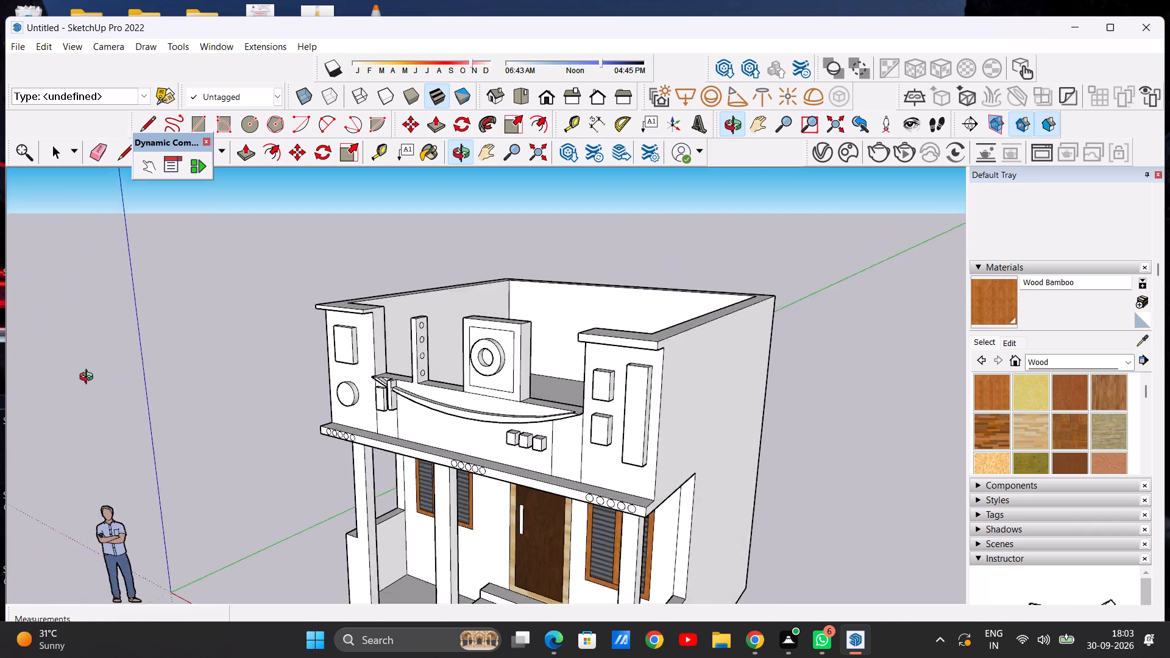
middle_click_drag(89, 378, 506, 368)
middle_click_drag(446, 366, 137, 373)
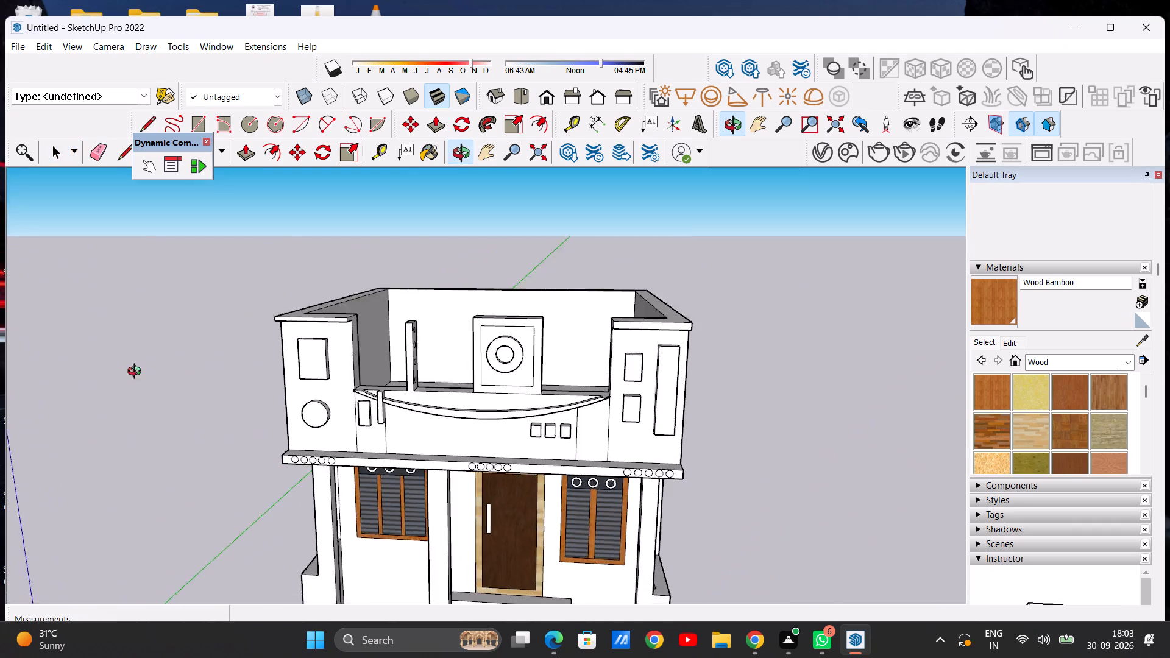
middle_click_drag(137, 373, 39, 387)
scroll(431, 327, "up", 14)
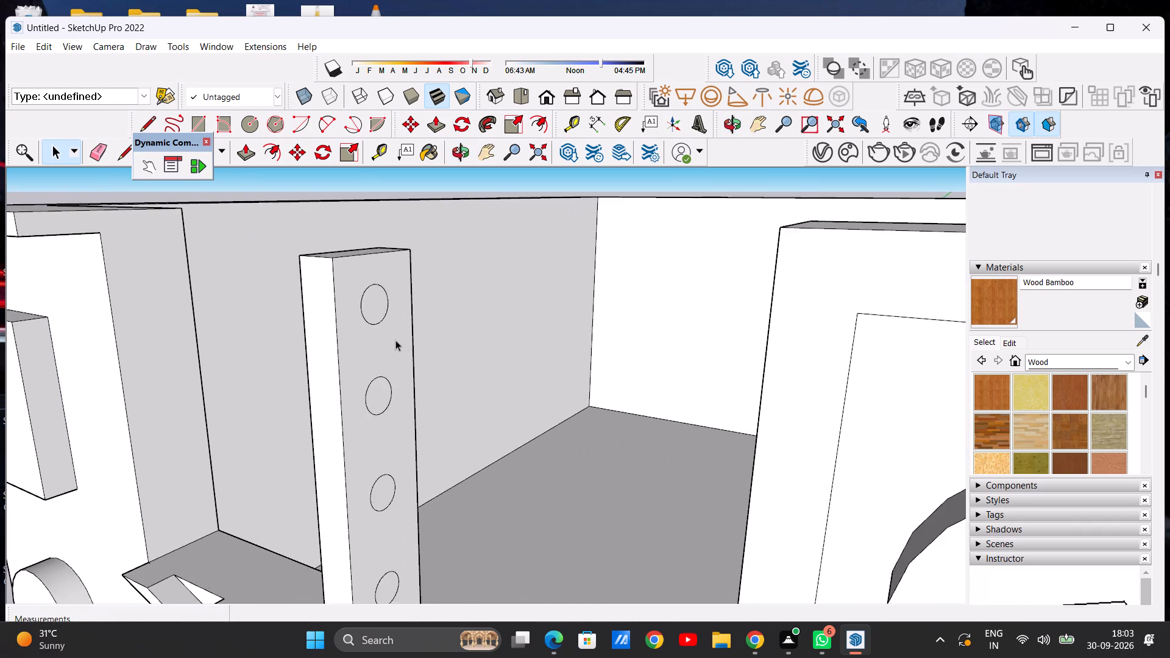
scroll(401, 345, "down", 7)
middle_click_drag(413, 358, 564, 367)
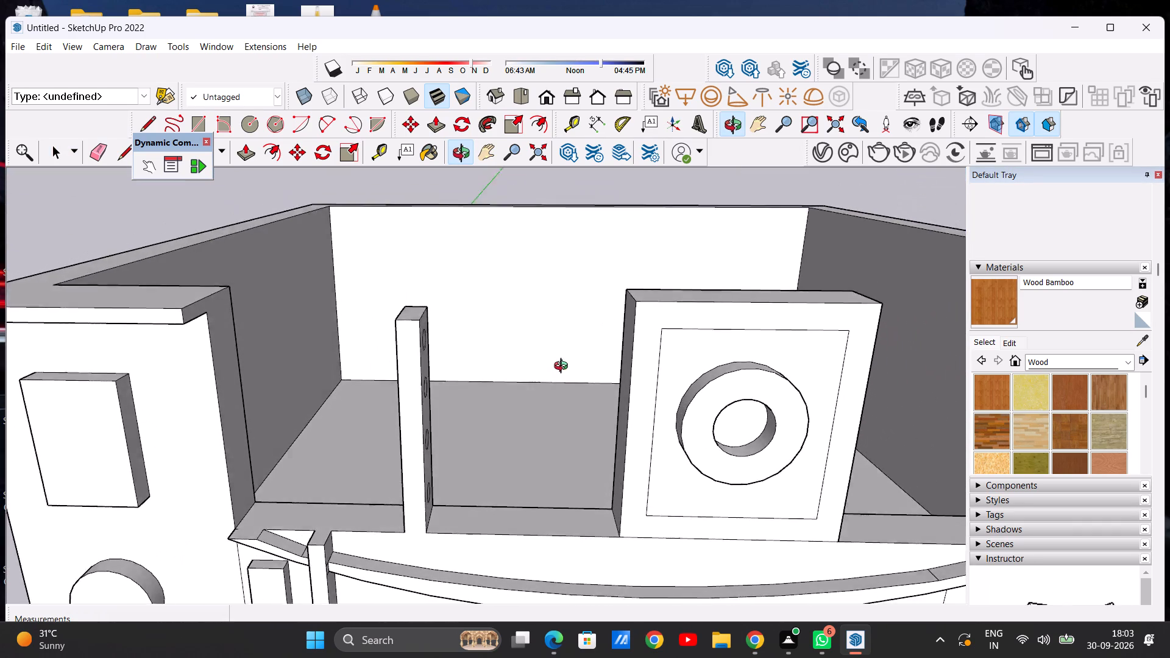
middle_click_drag(564, 367, 462, 347)
scroll(398, 329, "up", 6)
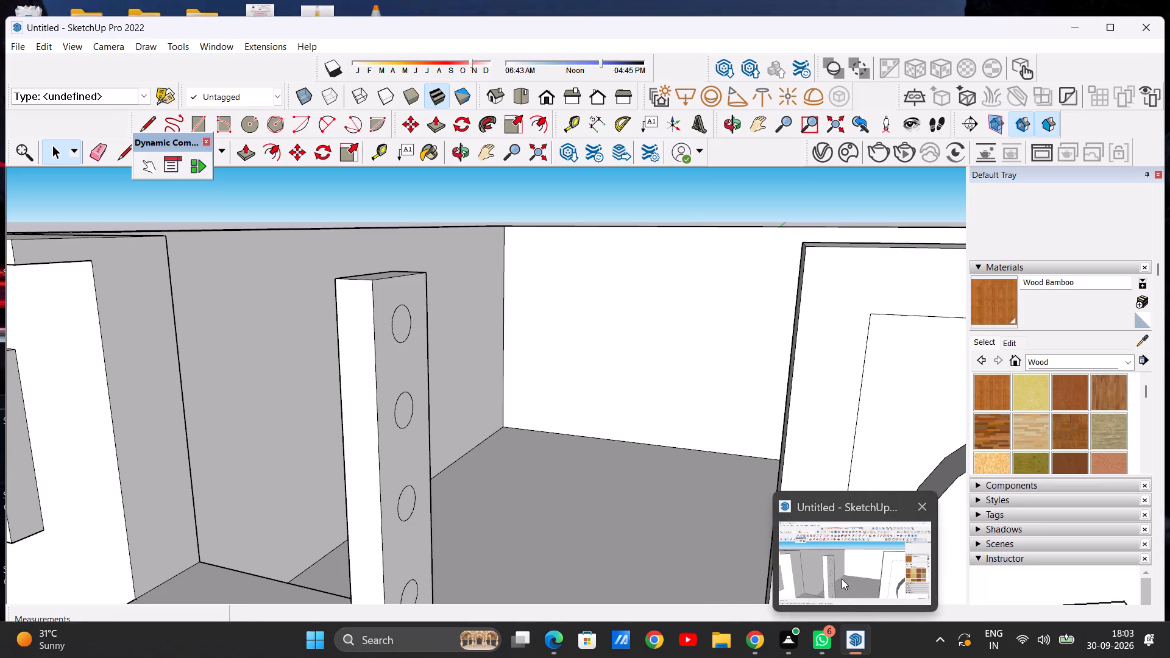
left_click(842, 579)
scroll(595, 410, "down", 11)
scroll(617, 506, "up", 7)
scroll(542, 336, "down", 2)
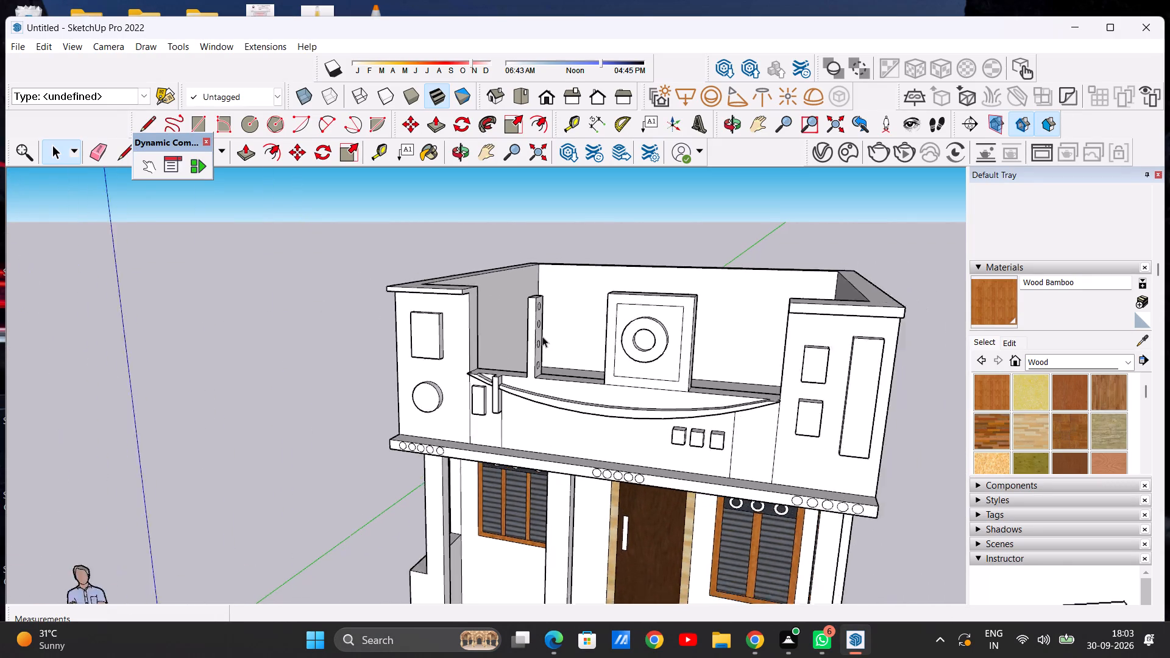
scroll(542, 336, "down", 4)
middle_click_drag(581, 332, 461, 339)
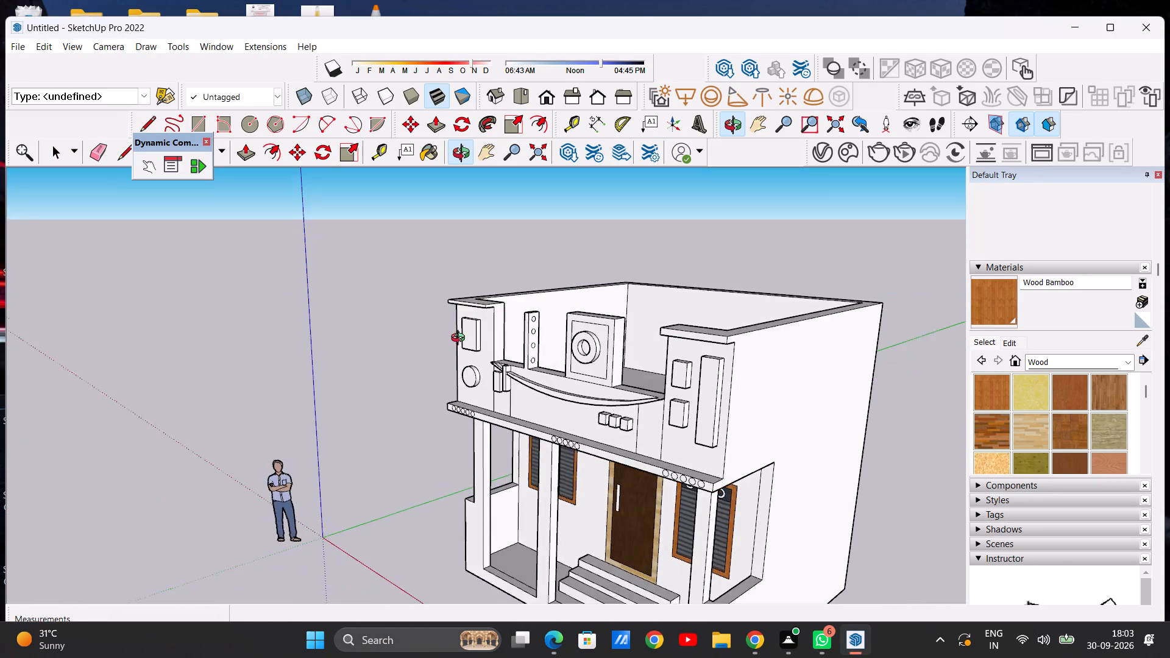
middle_click_drag(461, 339, 484, 364)
Push/Pull the post's top circle facing the ring block about 2' 6 7/8" into a round bar reaching that block's side.
scroll(560, 311, "up", 5)
scroll(522, 344, "up", 3)
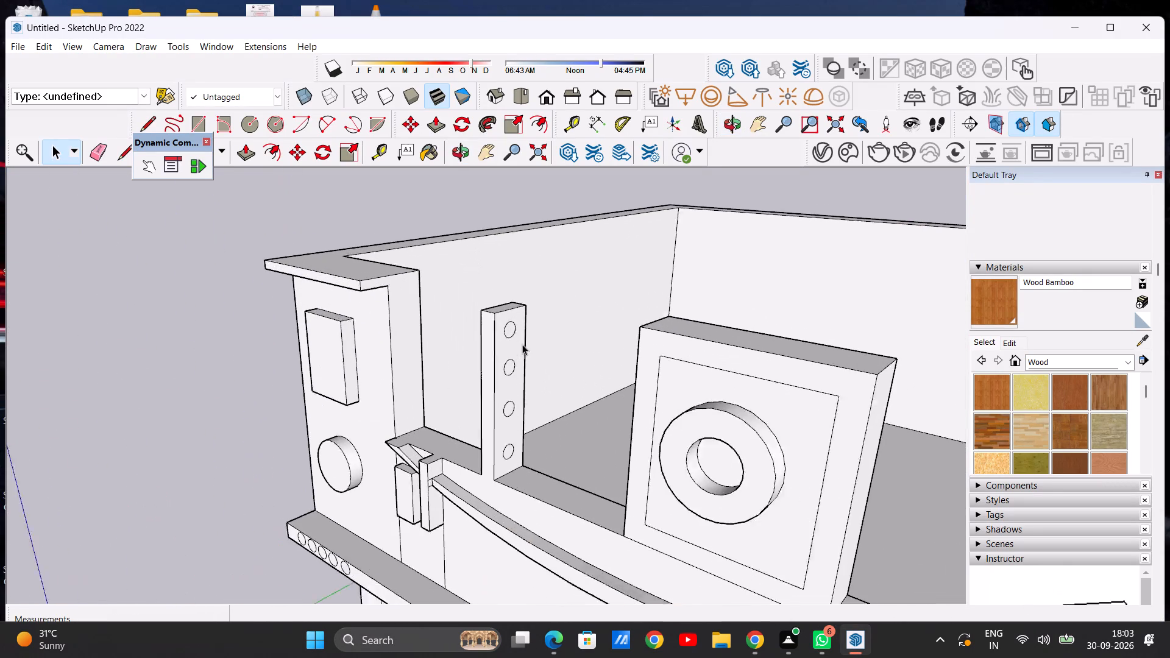
scroll(522, 344, "up", 2)
middle_click_drag(523, 374, 531, 330)
scroll(532, 313, "up", 5)
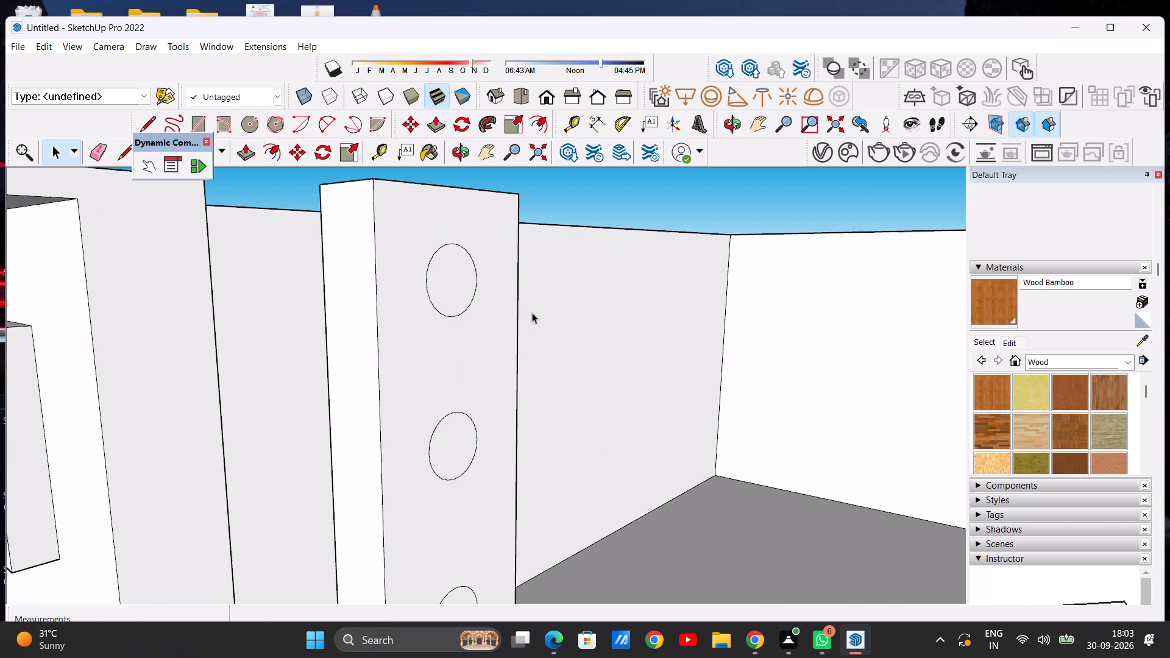
key("p")
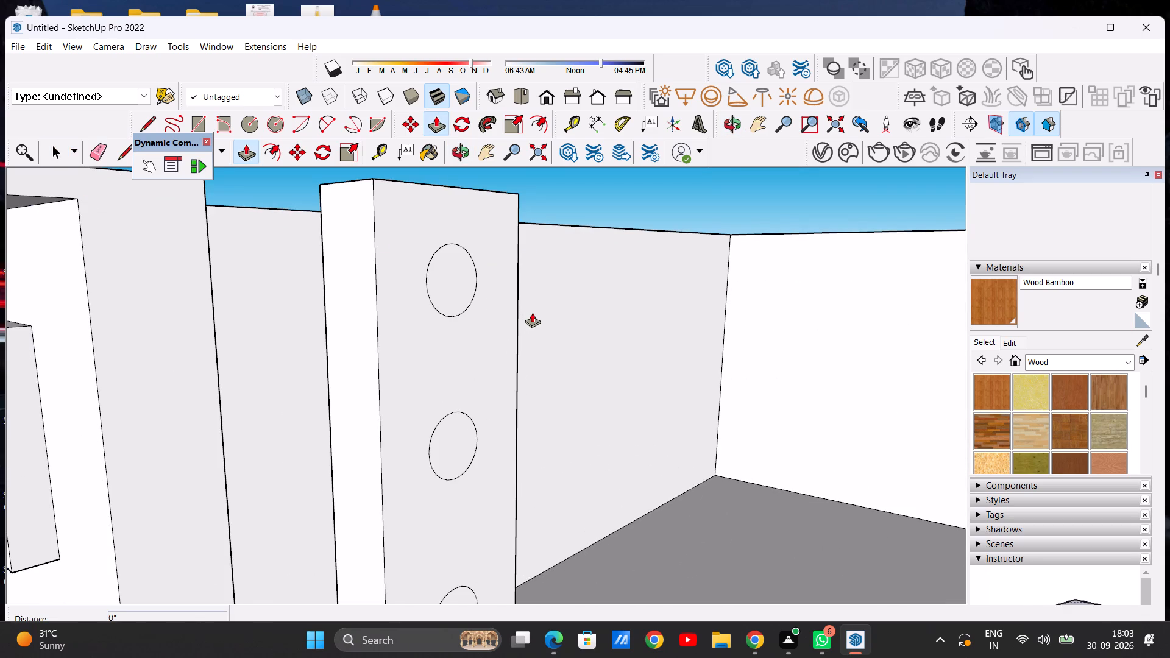
left_click(452, 277)
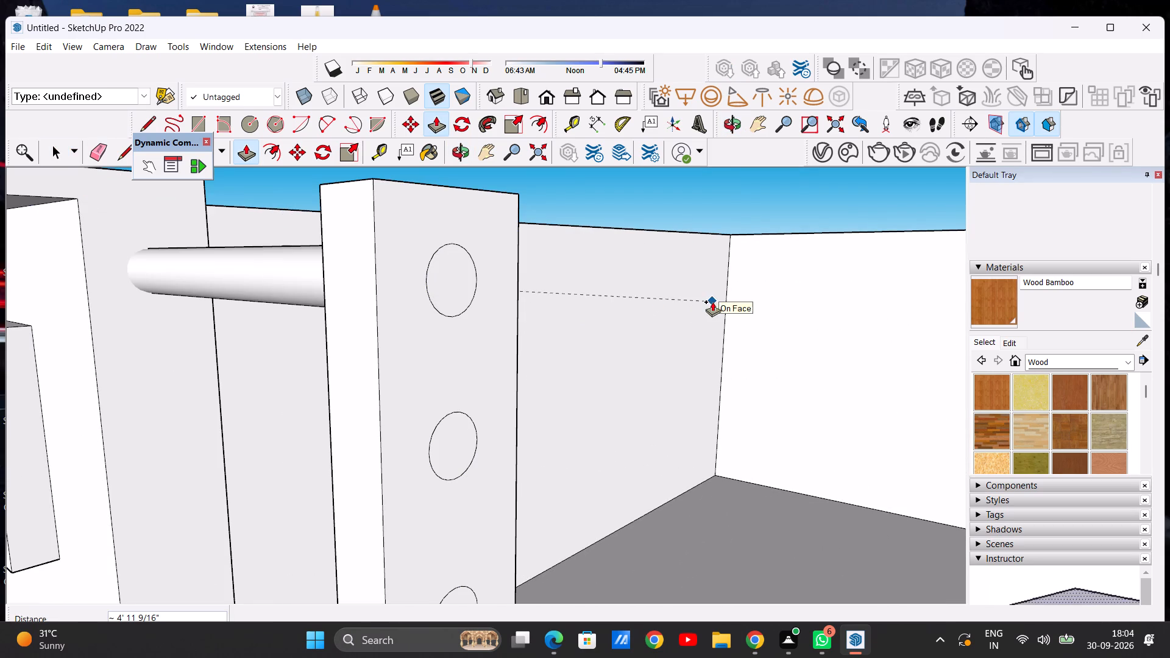
scroll(620, 325, "down", 9)
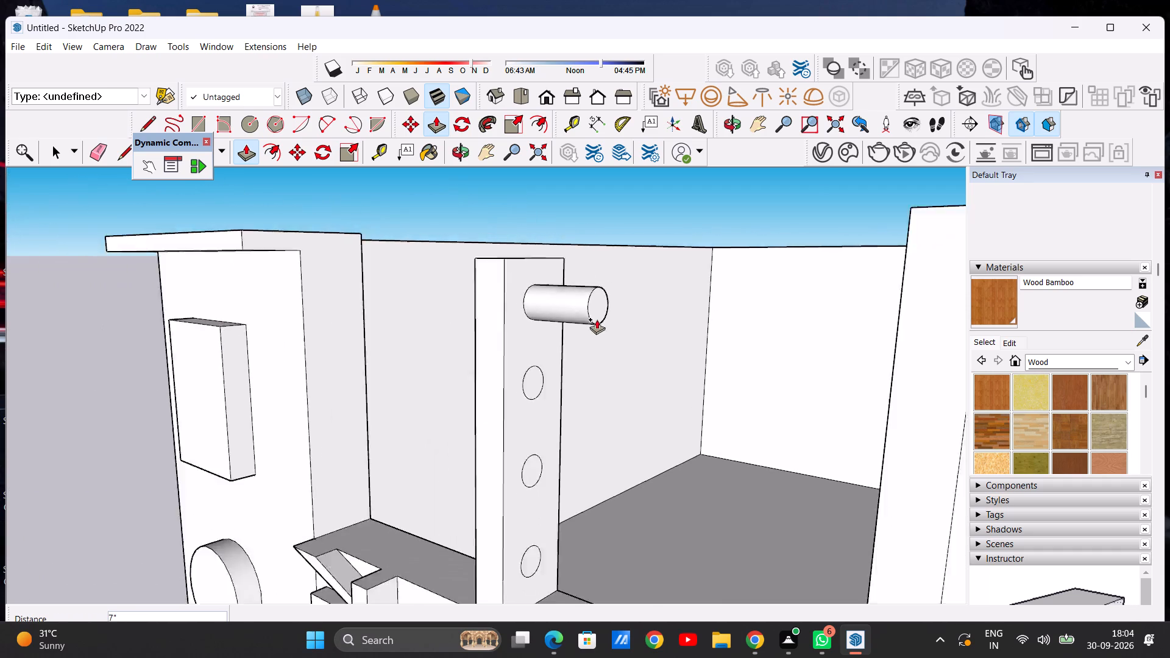
scroll(597, 319, "down", 8)
scroll(589, 316, "up", 4)
middle_click_drag(587, 315, 685, 319)
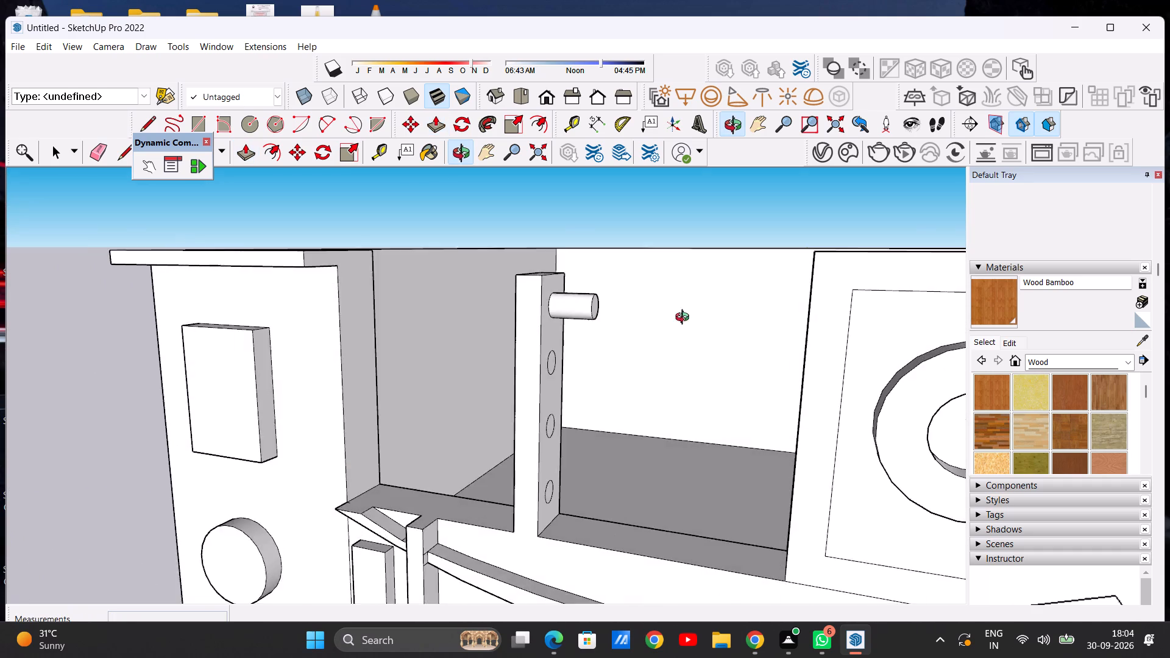
middle_click_drag(685, 319, 768, 314)
scroll(771, 302, "up", 15)
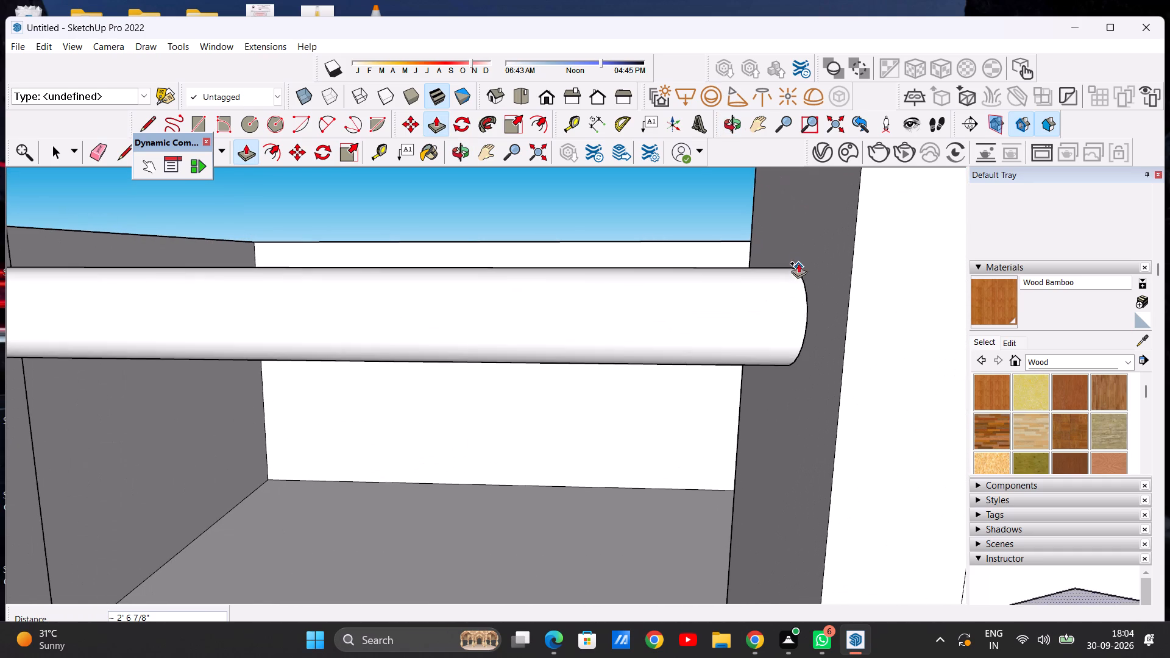
left_click(796, 254)
Push/Pull the second circle from the top about 2' 6 7/8" to the ring block's side, forming a second round bar.
scroll(779, 326, "down", 13)
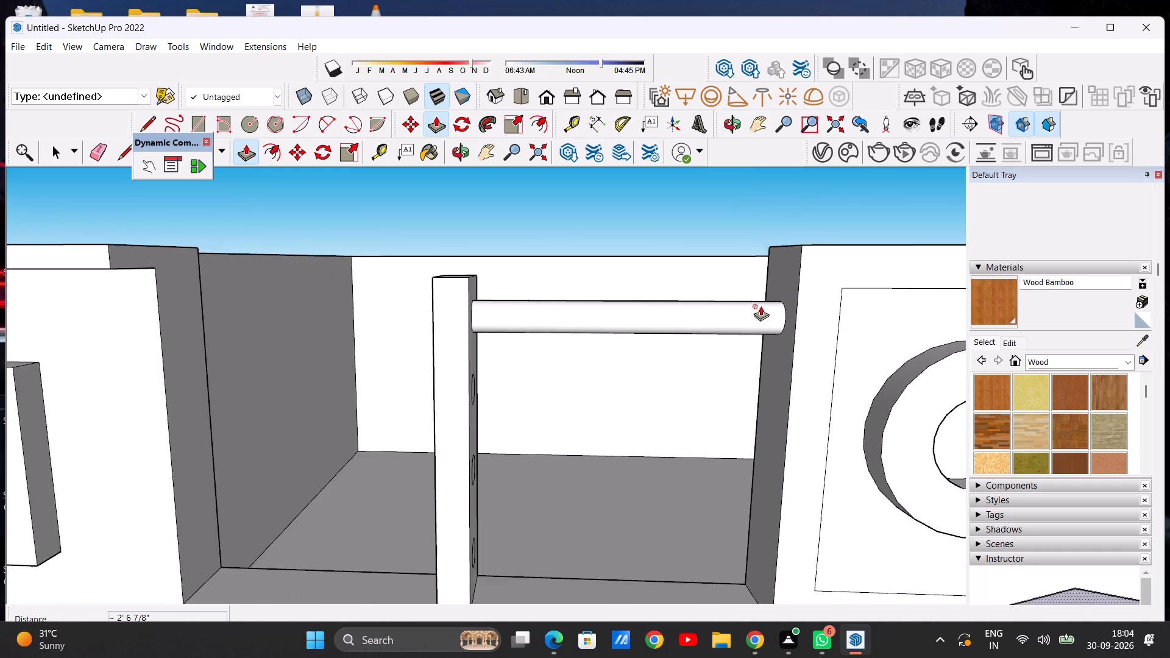
scroll(760, 306, "down", 5)
middle_click_drag(721, 363, 507, 351)
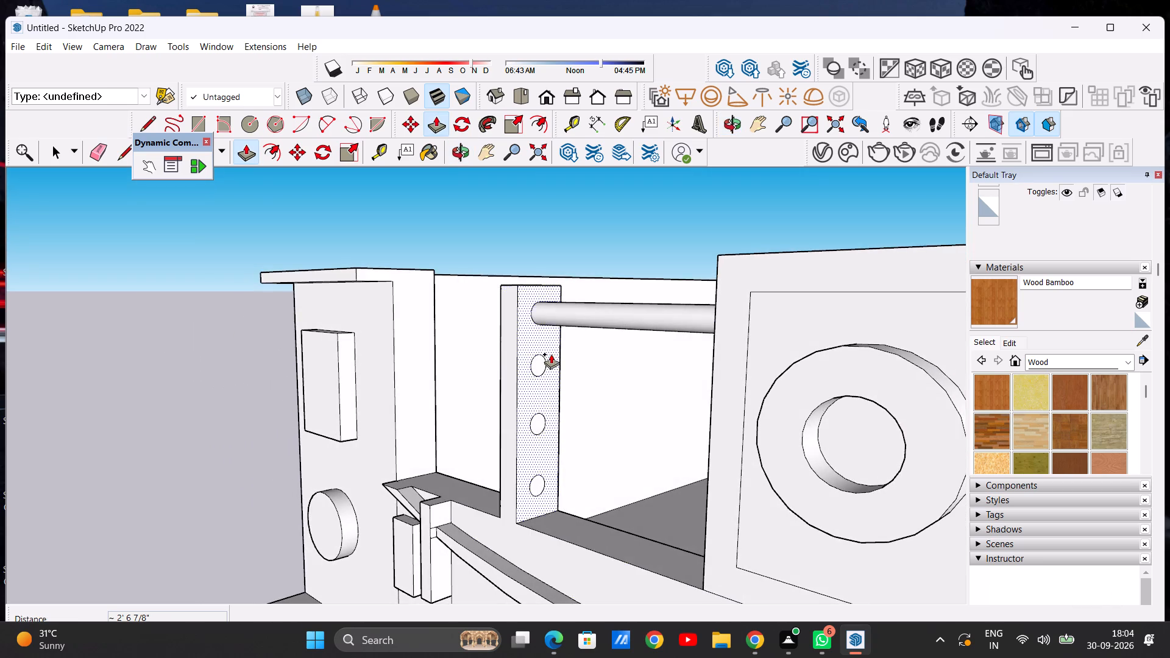
scroll(547, 354, "up", 12)
left_click(529, 372)
scroll(668, 380, "down", 12)
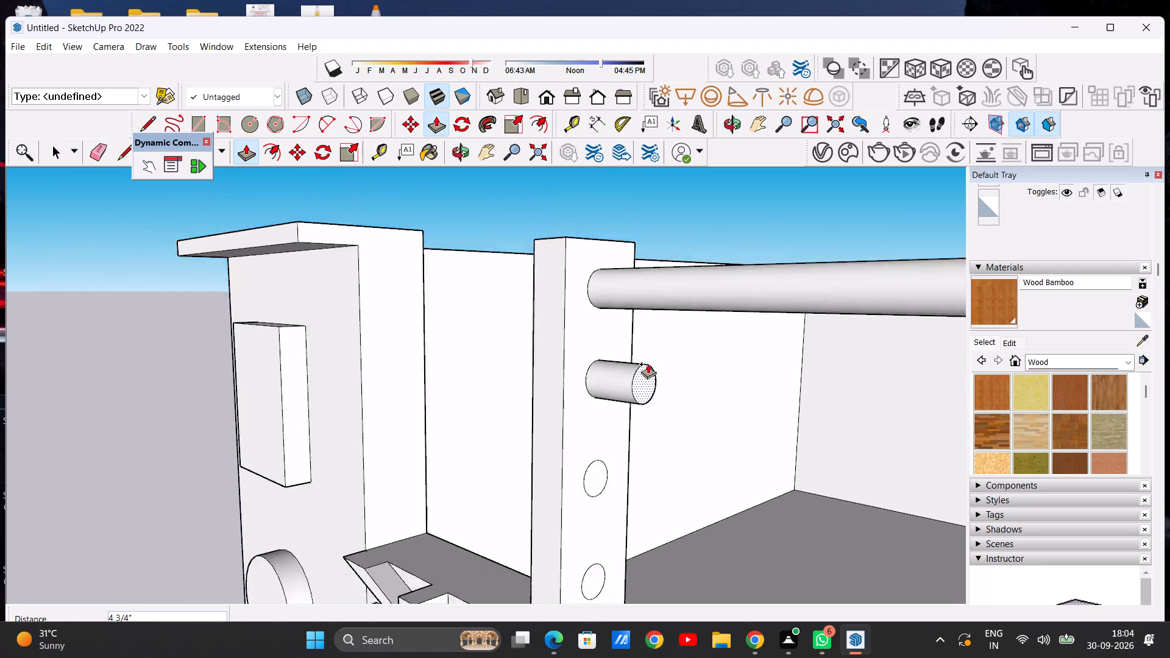
scroll(648, 364, "down", 11)
middle_click_drag(661, 381, 778, 377)
scroll(718, 357, "up", 4)
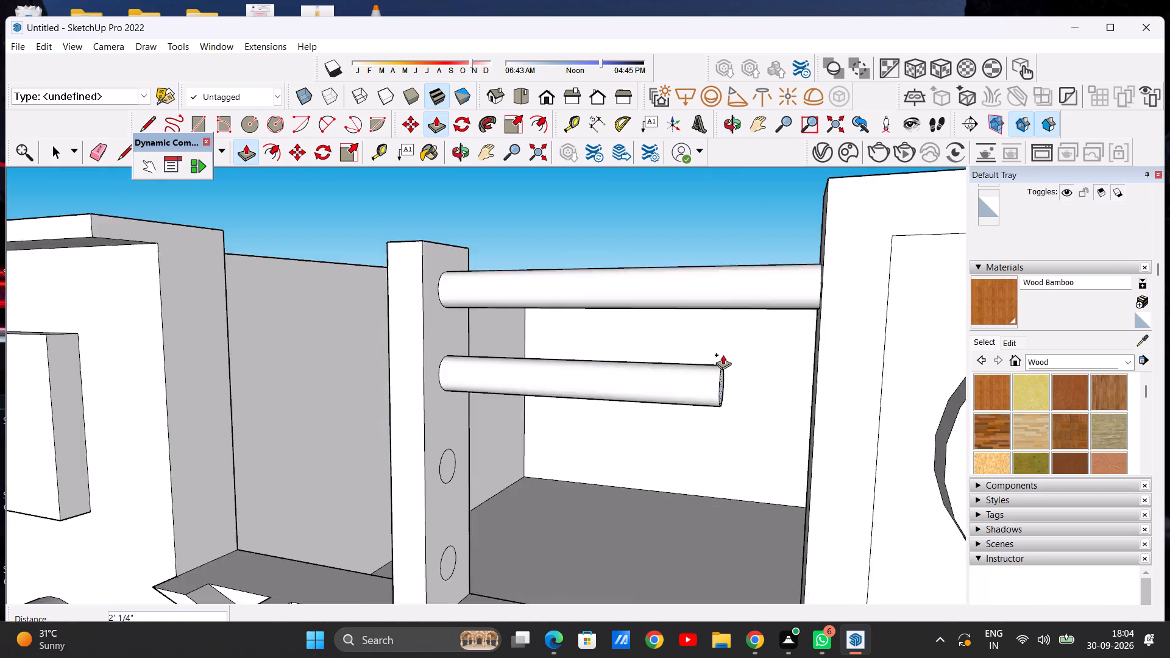
scroll(723, 355, "up", 7)
scroll(731, 358, "down", 11)
middle_click_drag(731, 364, 827, 350)
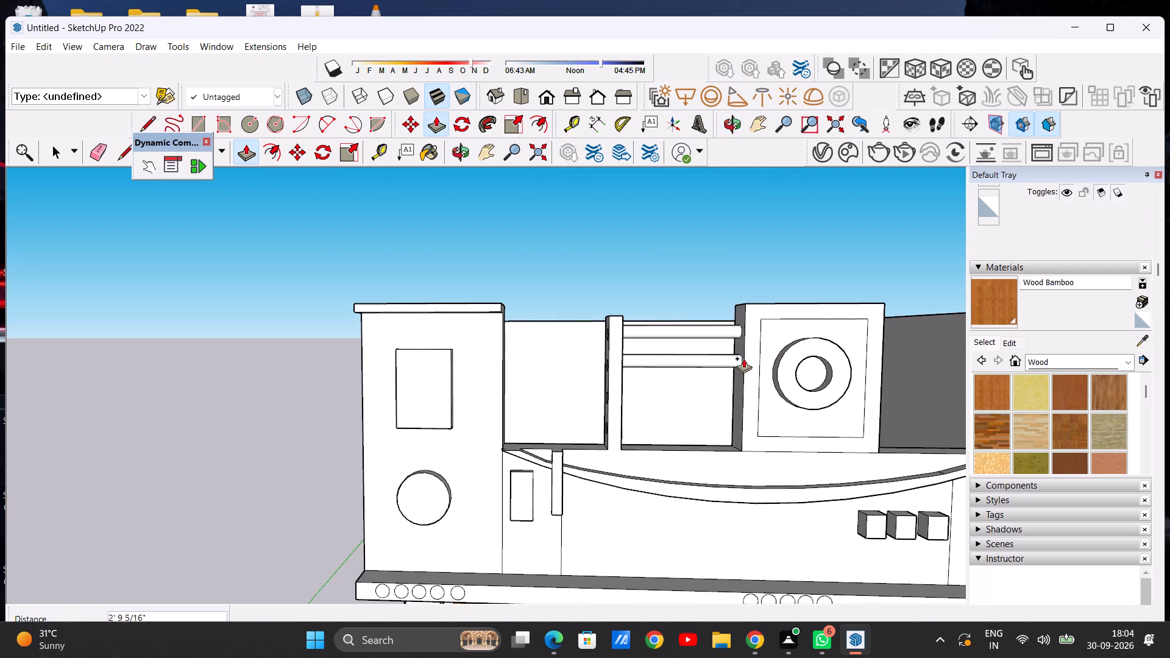
scroll(741, 356, "up", 16)
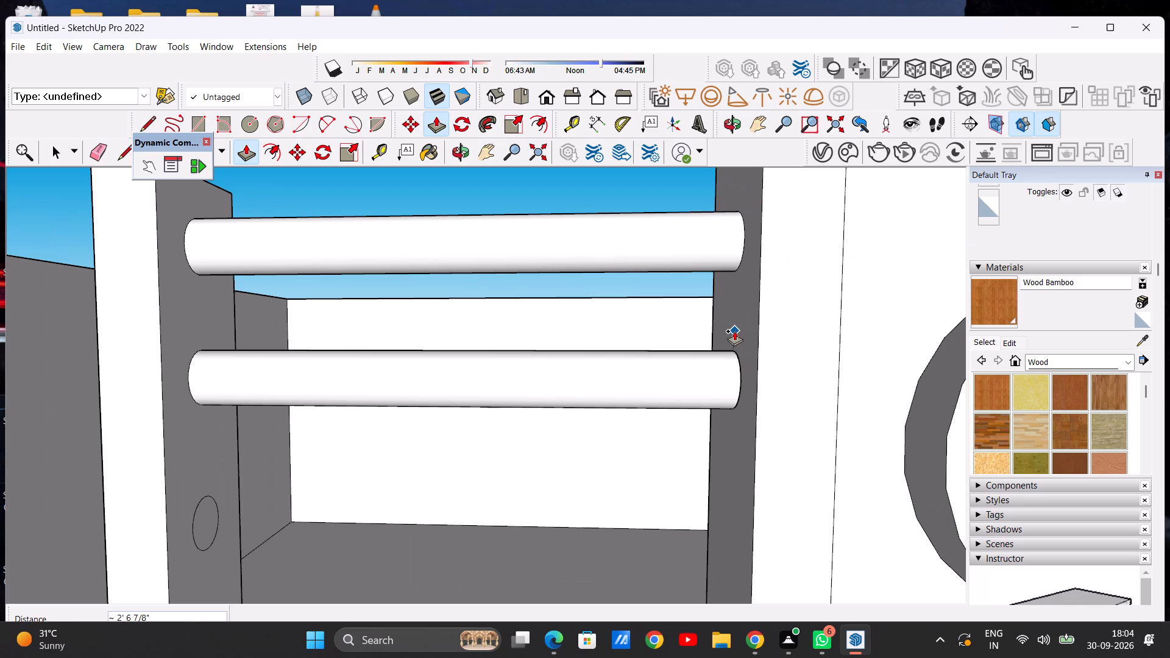
left_click(734, 331)
Push/Pull the third circle from the top about 2' 6 7/8" to the ring block's side, forming a third round bar.
scroll(718, 366, "down", 14)
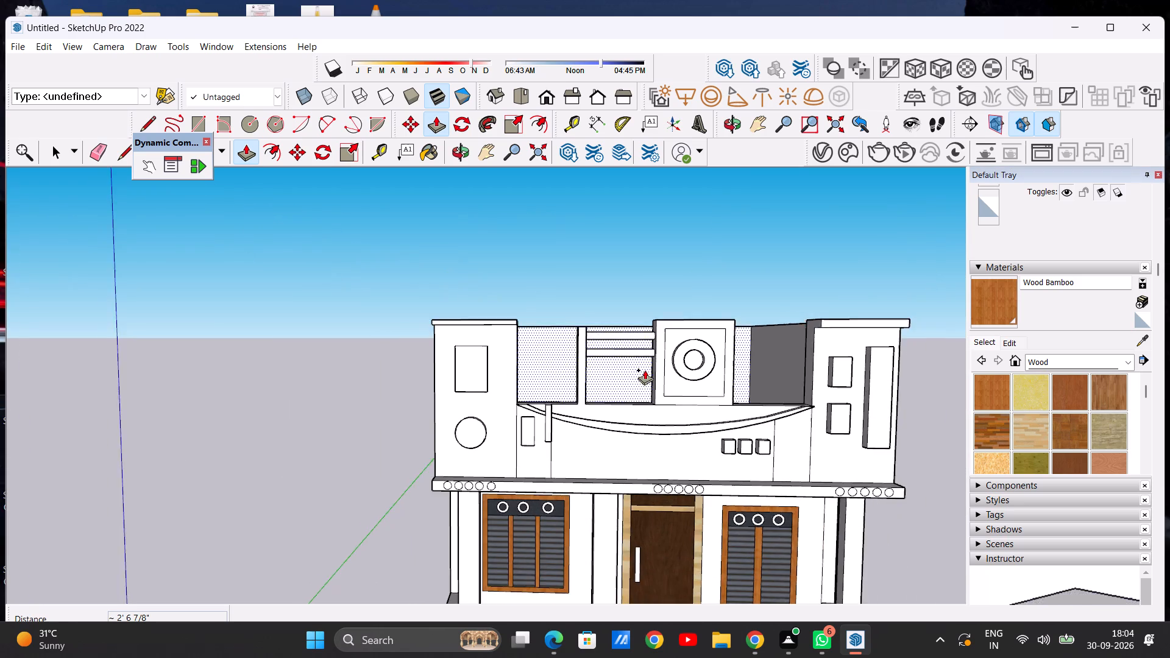
middle_click_drag(628, 373, 395, 387)
scroll(543, 380, "up", 15)
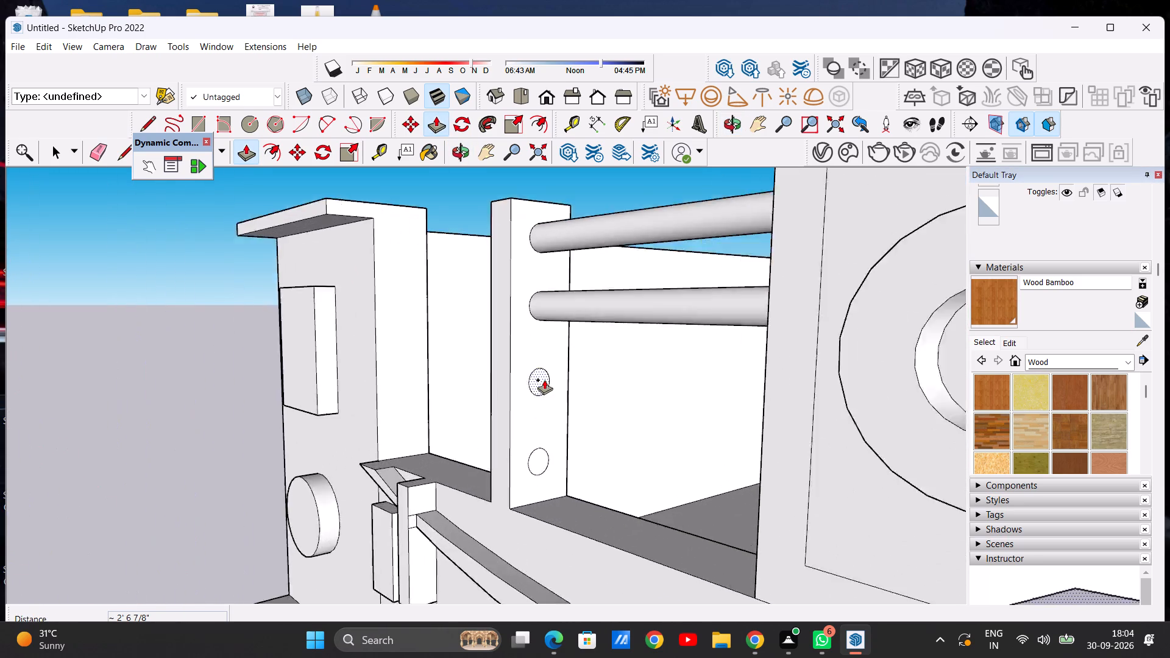
scroll(544, 380, "up", 3)
left_click(542, 380)
scroll(641, 386, "down", 18)
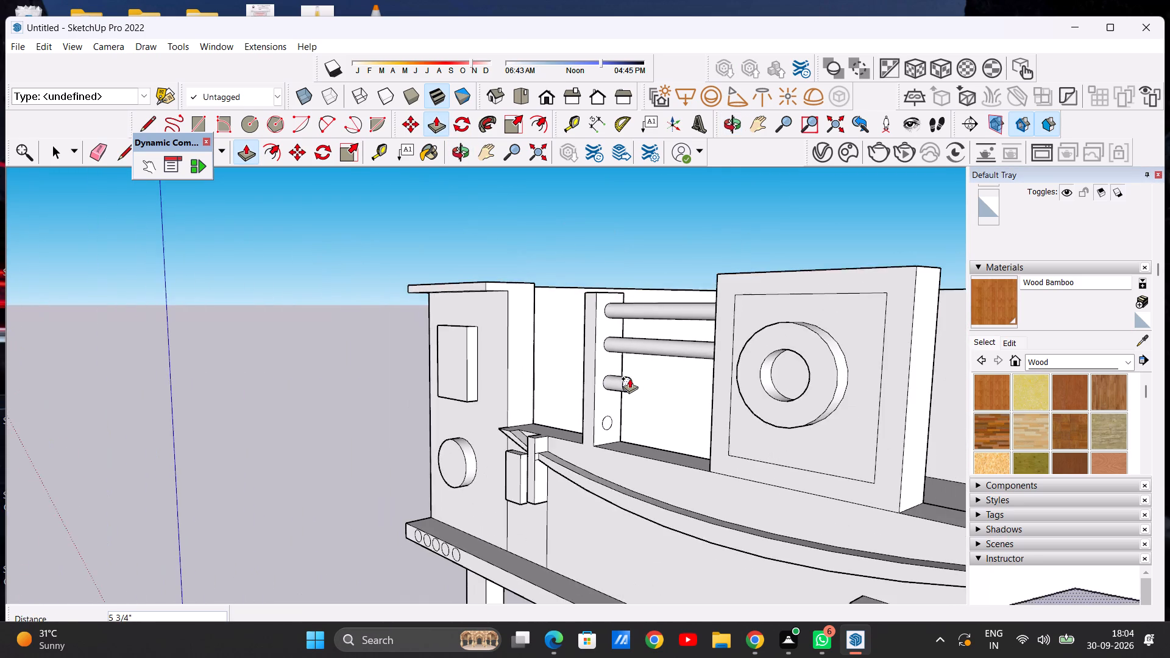
middle_click_drag(629, 378, 804, 376)
scroll(707, 366, "up", 6)
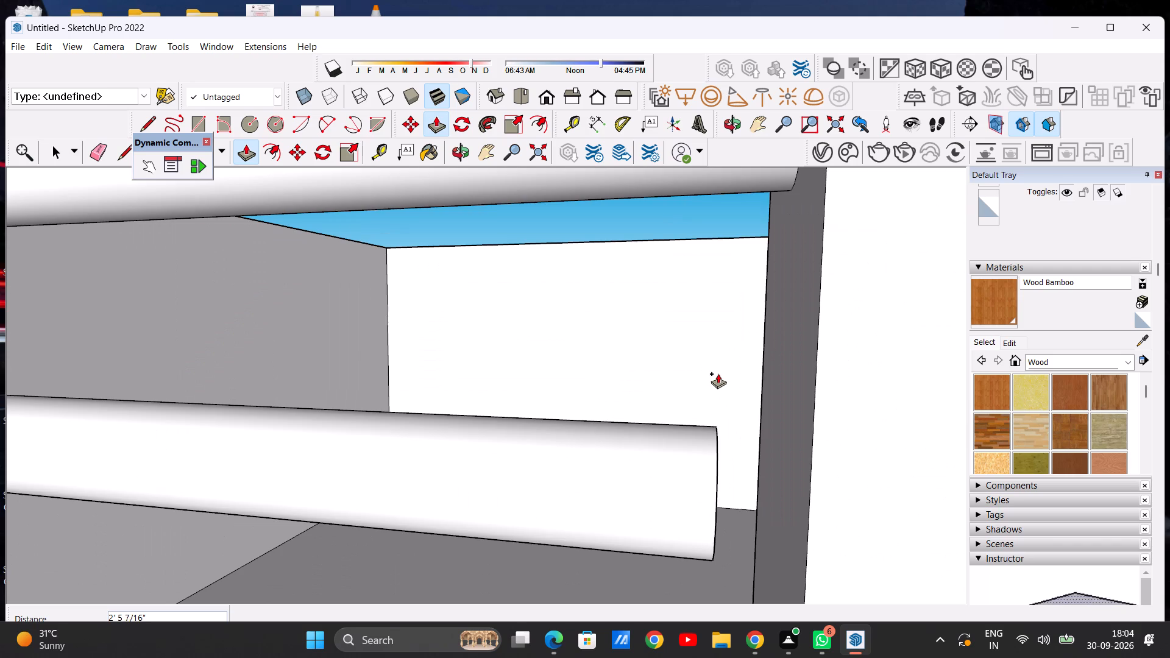
scroll(718, 373, "up", 1)
scroll(754, 395, "down", 5)
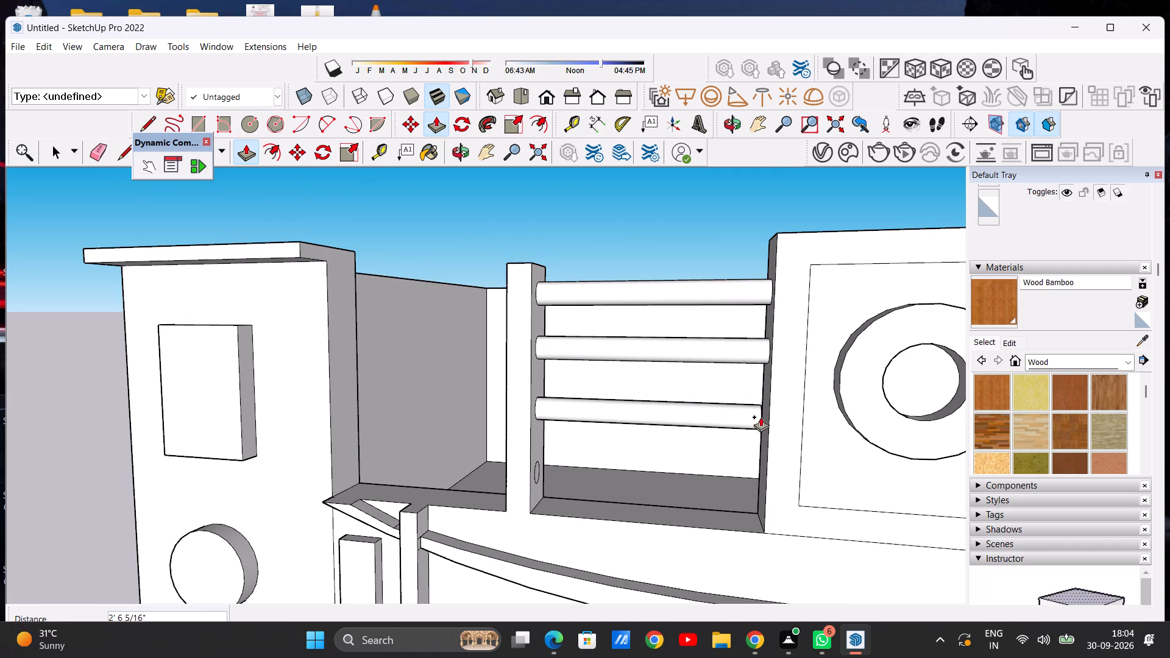
scroll(760, 417, "up", 12)
left_click(768, 374)
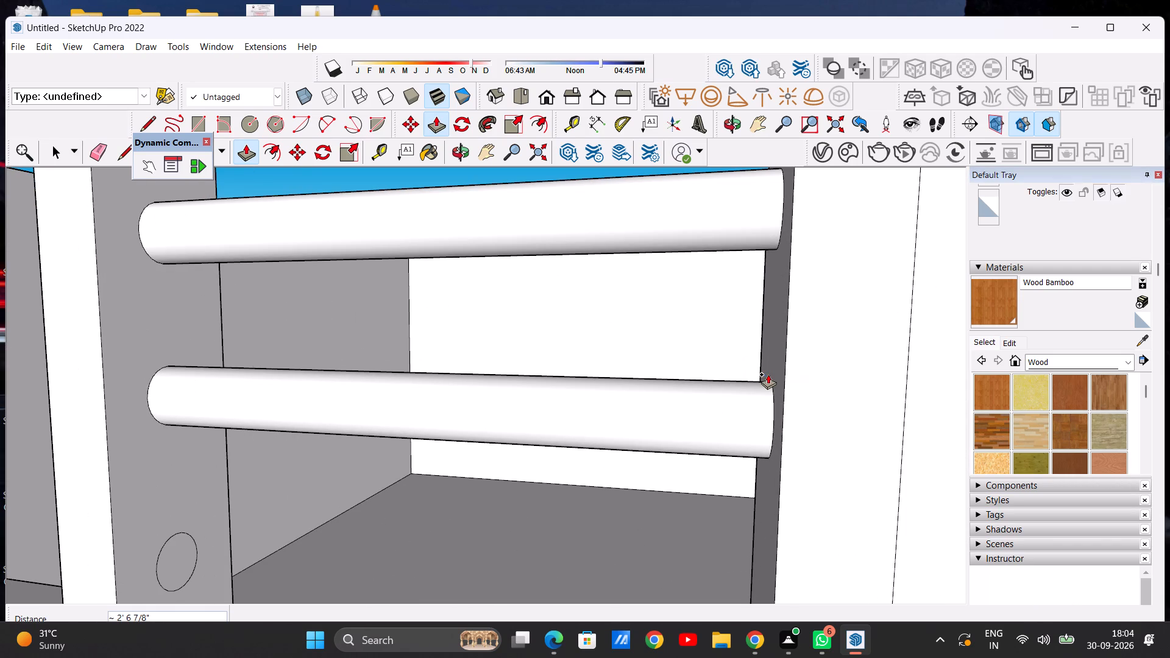
Push/Pull the post's bottom circle about 2' 6 7/8" to the ring block's side, forming the fourth round bar.
key("space")
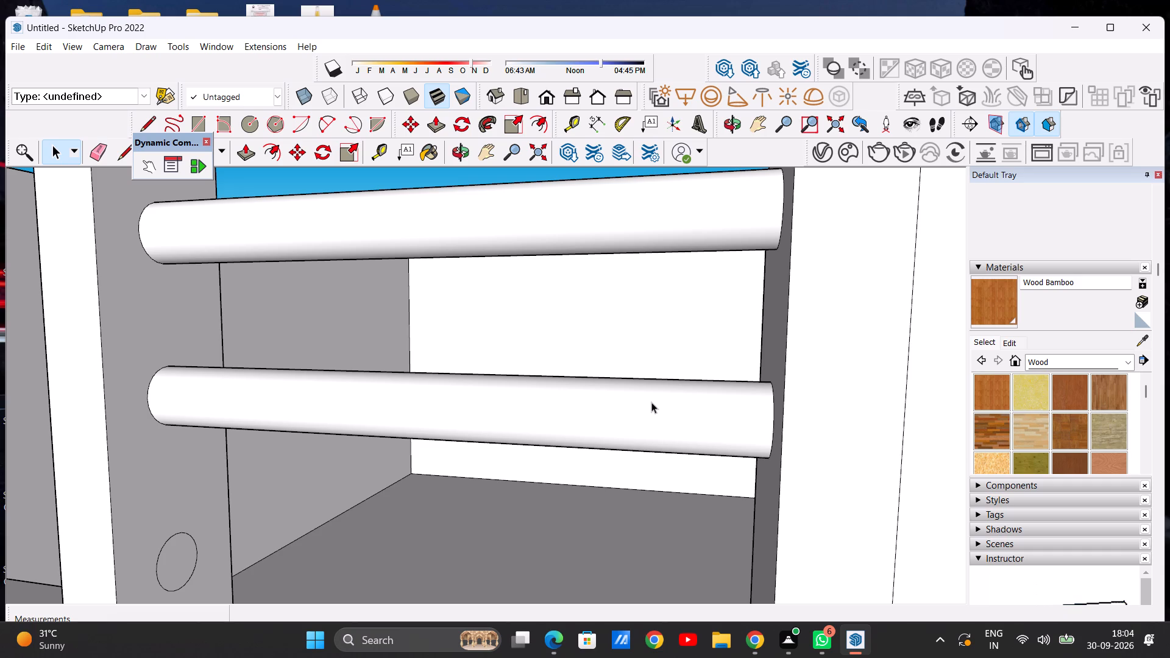
scroll(643, 364, "down", 6)
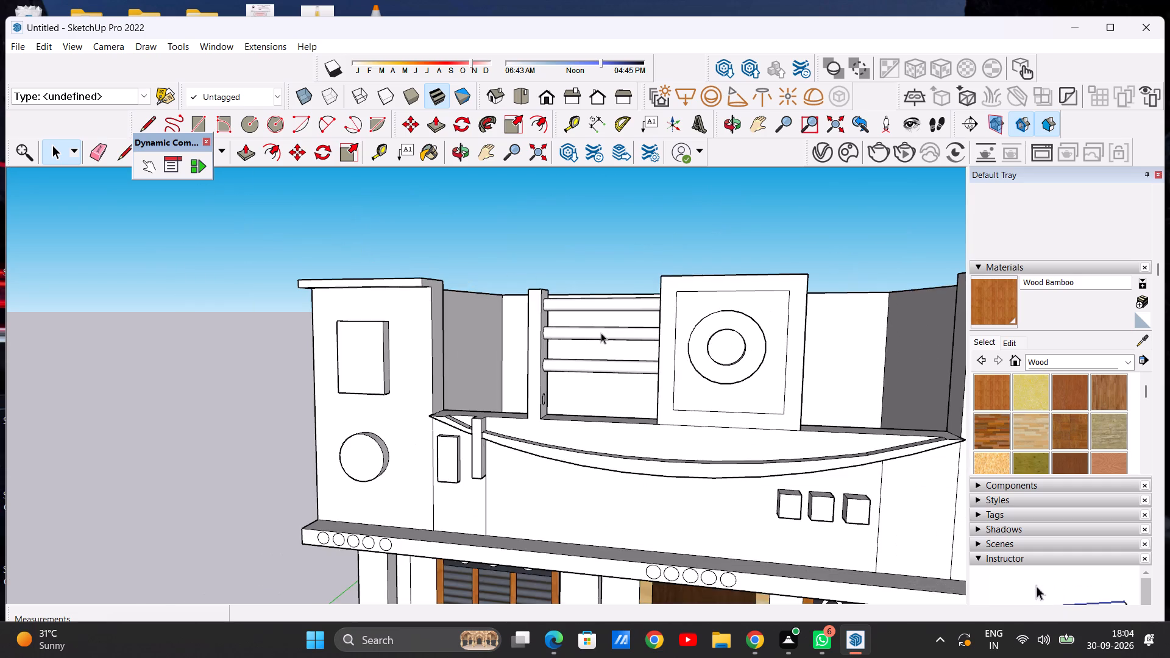
scroll(617, 375, "up", 4)
middle_click_drag(654, 456, 614, 436)
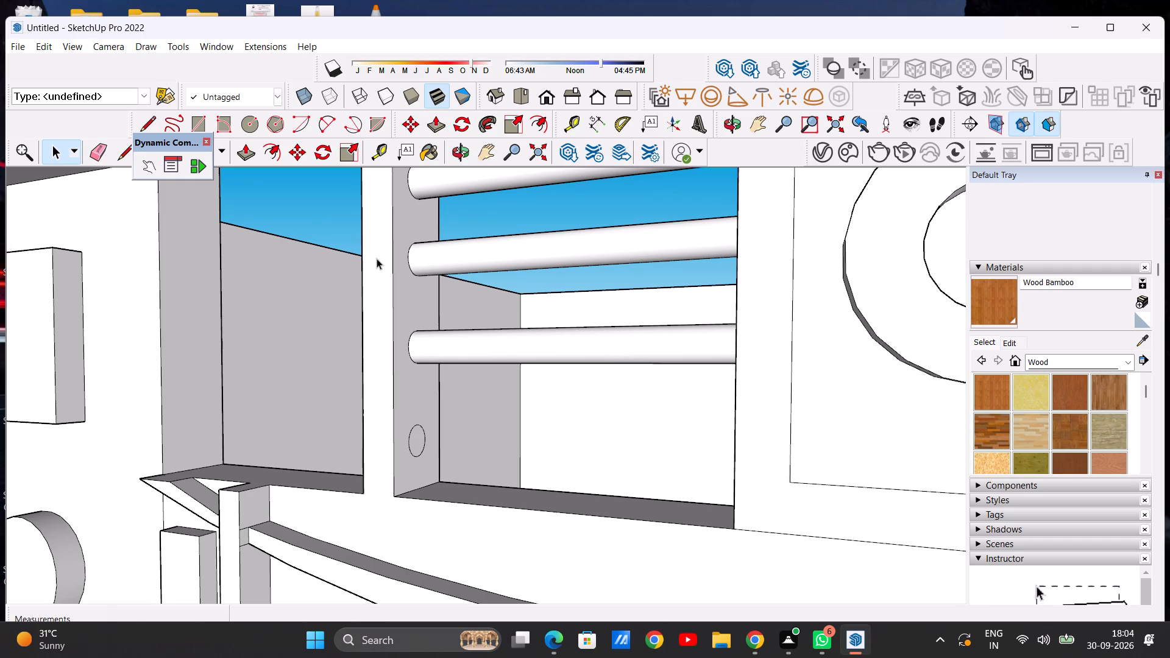
key("p")
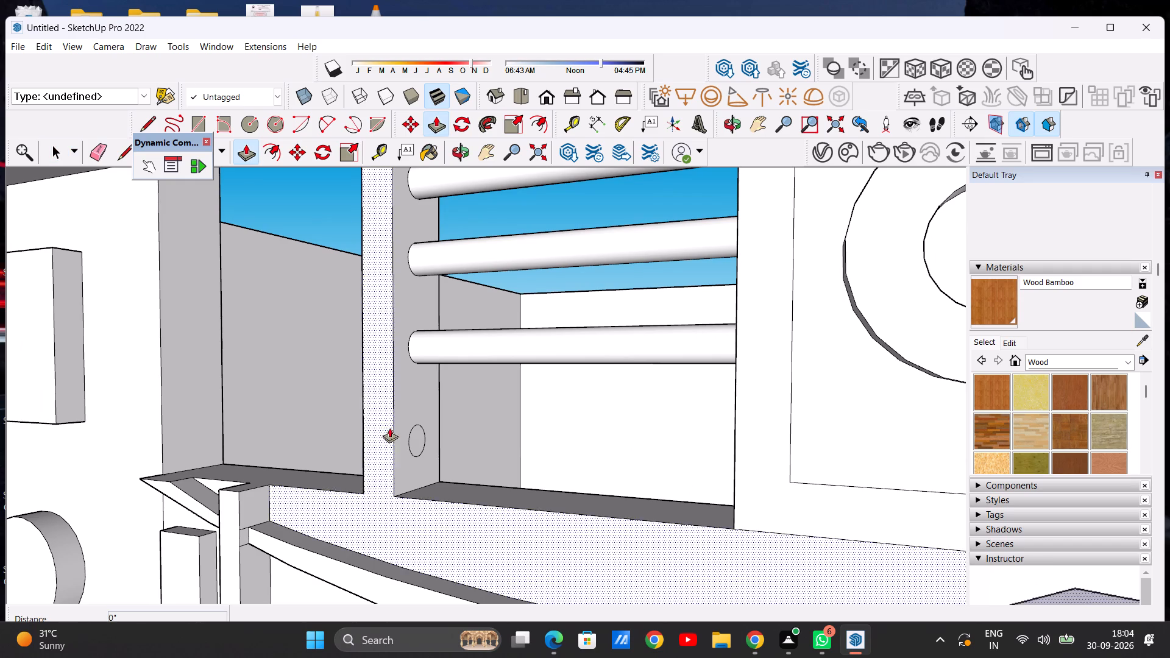
scroll(420, 437, "up", 7)
left_click(420, 437)
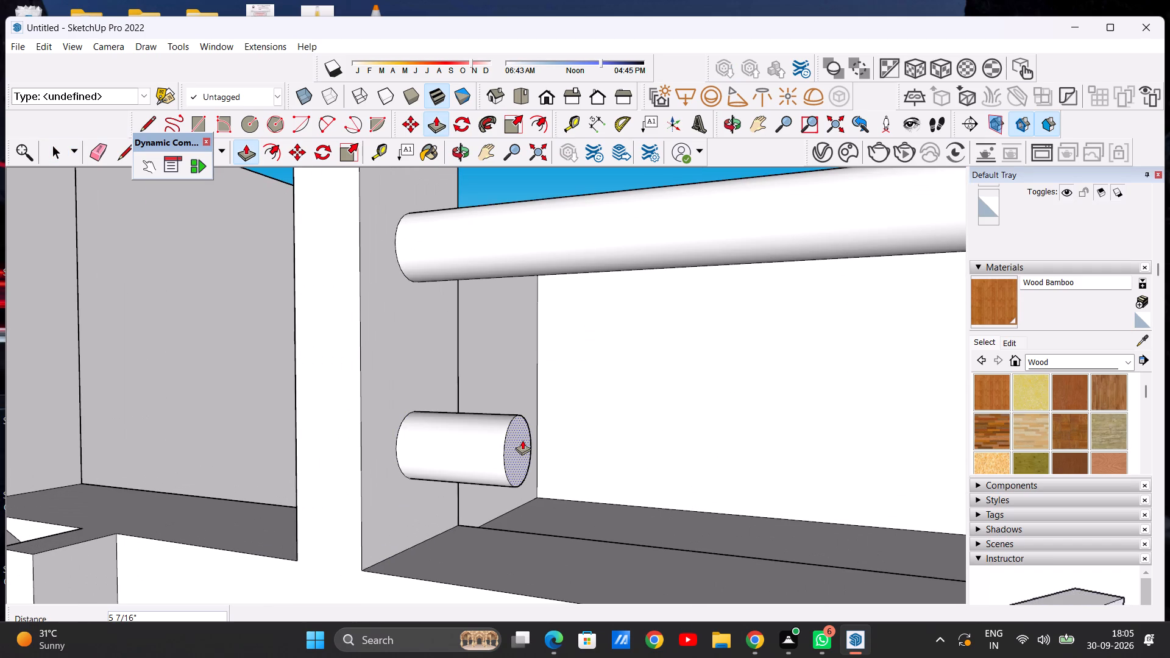
scroll(506, 435, "down", 11)
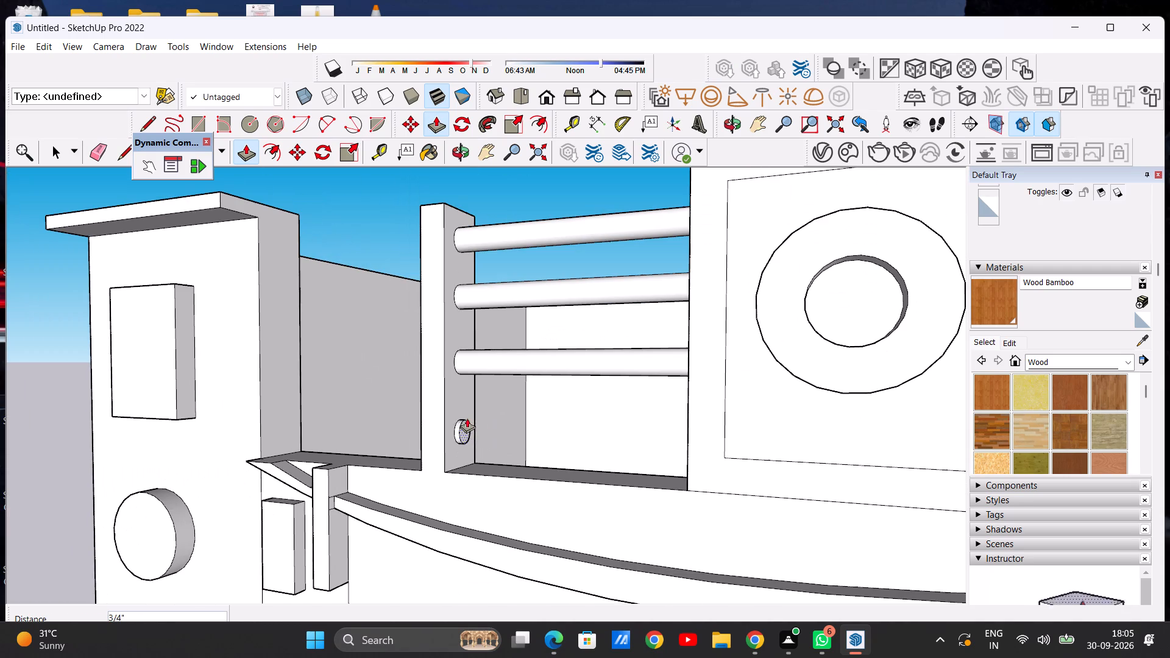
middle_click_drag(642, 440, 713, 433)
scroll(682, 431, "up", 2)
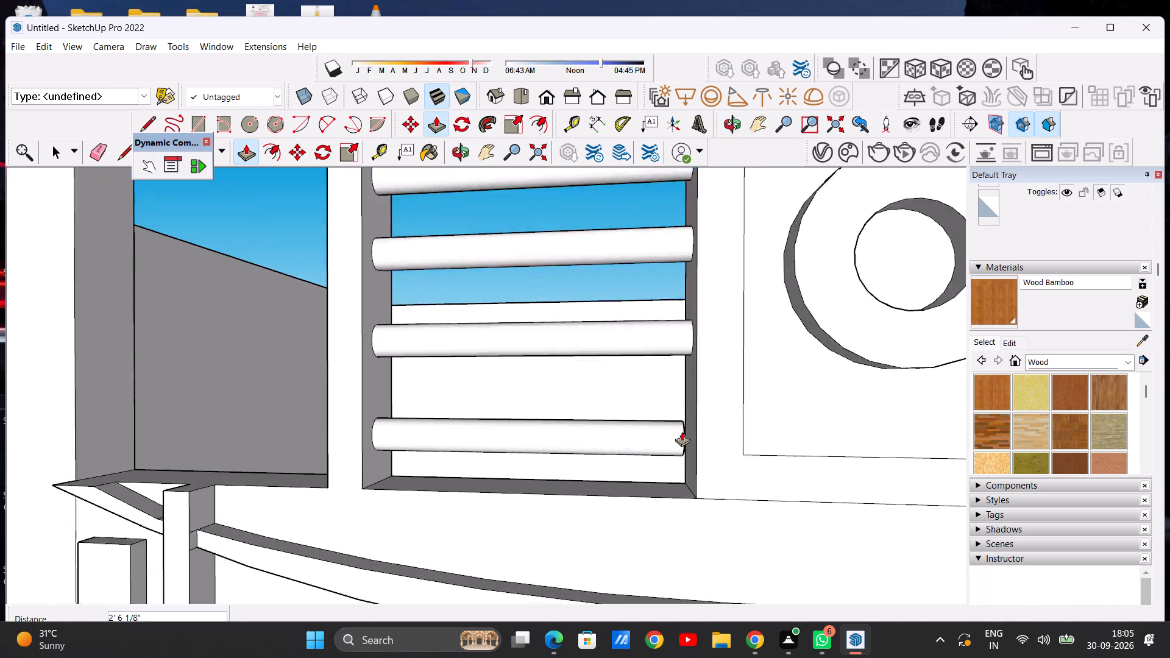
scroll(682, 431, "up", 10)
left_click(701, 400)
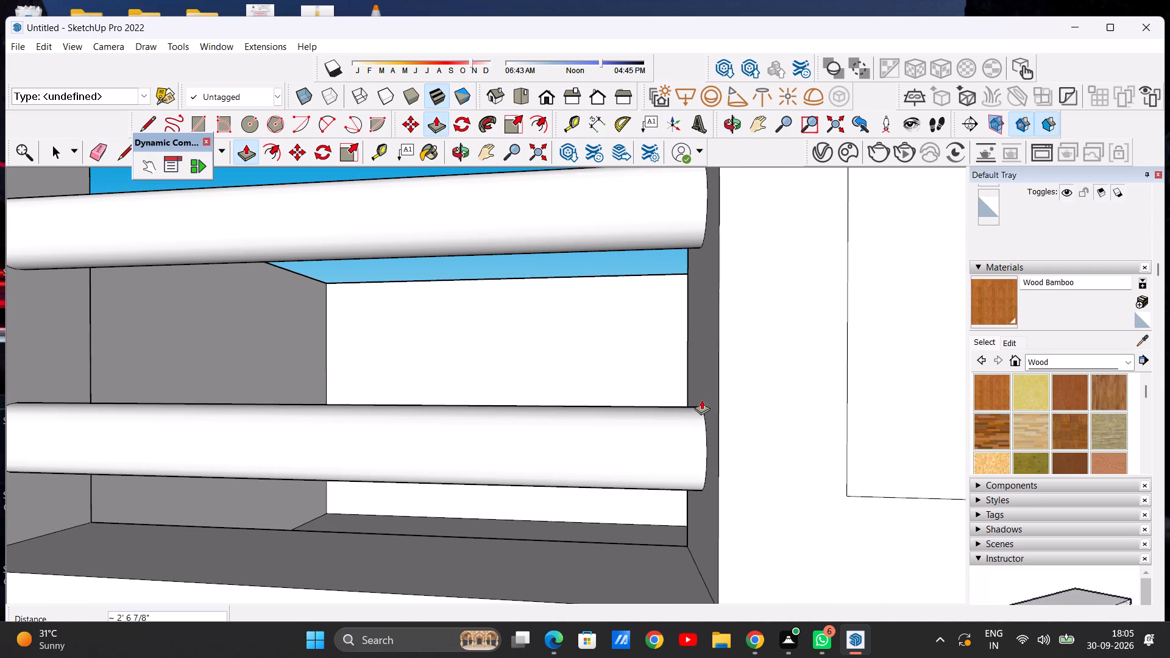
key("space")
Push/Pull the top circle on the post's opposite face about 2' 3 11/16" into a round bar reaching the end block with the raised disc.
scroll(593, 407, "down", 10)
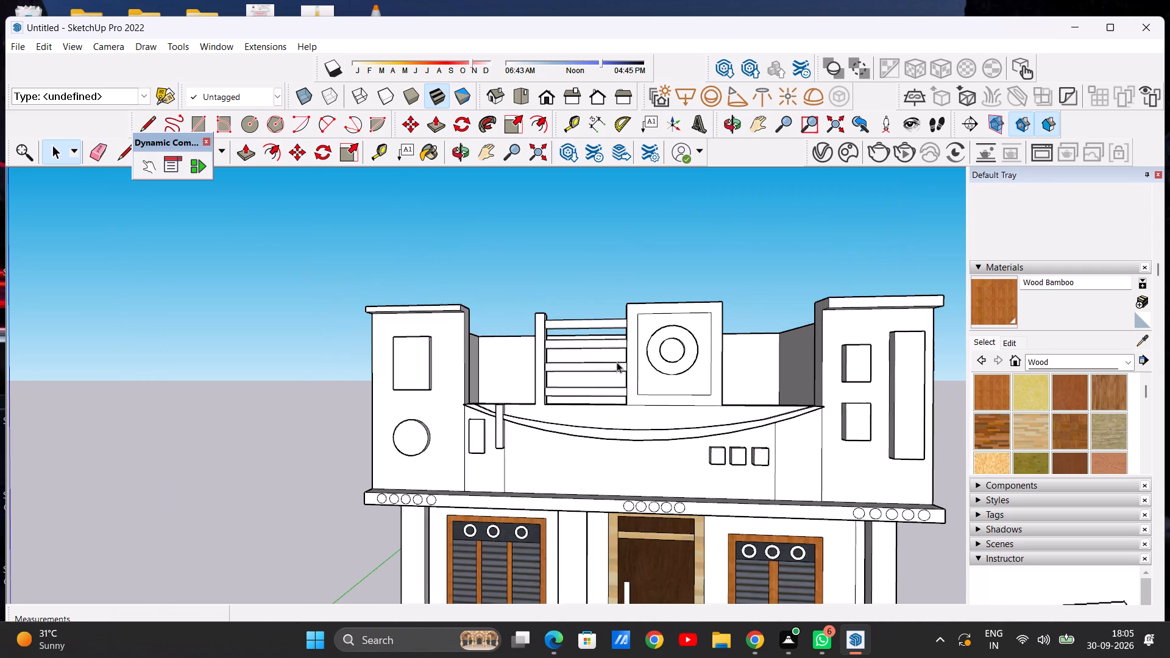
scroll(617, 362, "down", 2)
scroll(598, 377, "up", 4)
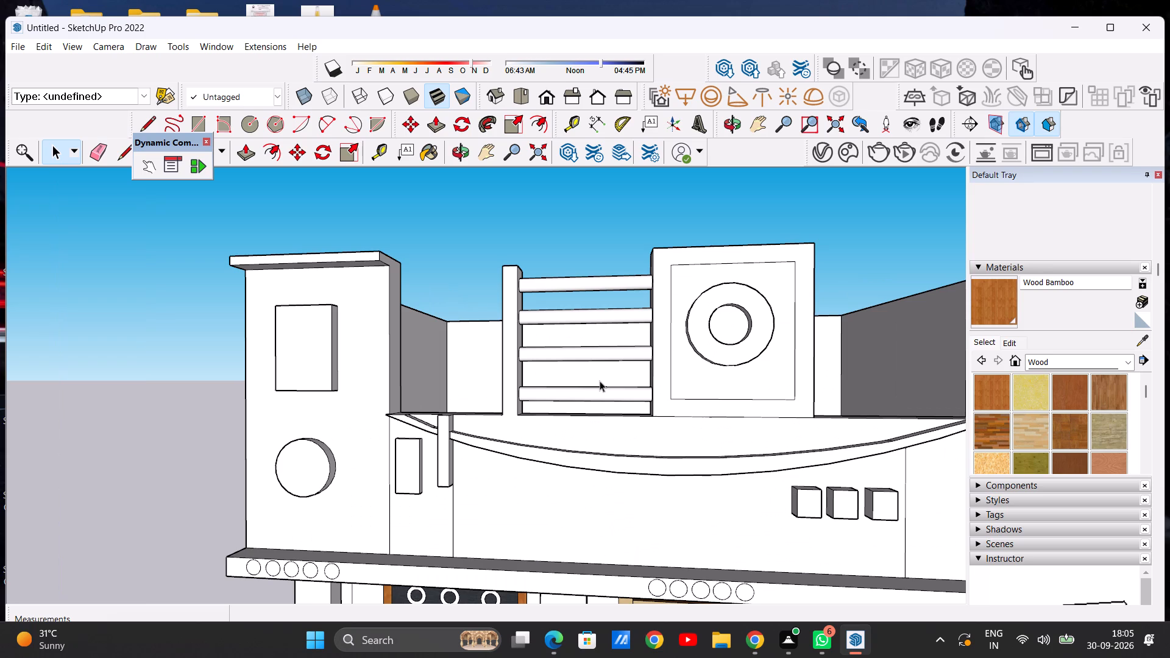
scroll(616, 339, "down", 3)
middle_click_drag(540, 324, 624, 359)
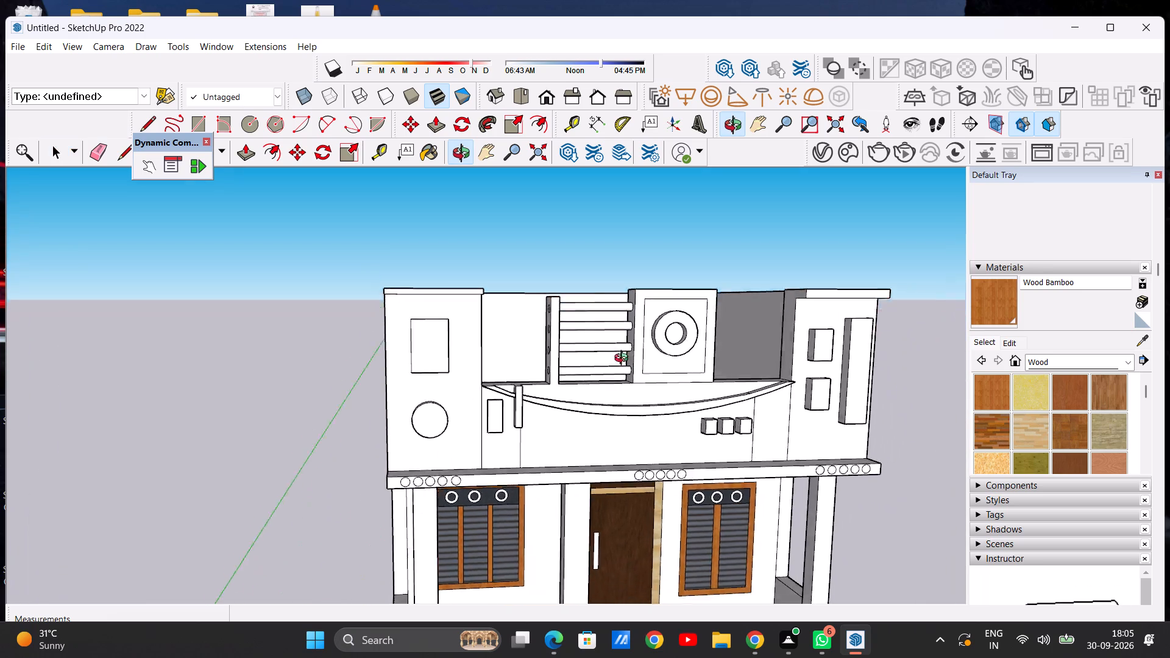
middle_click_drag(624, 359, 733, 383)
scroll(558, 295, "up", 6)
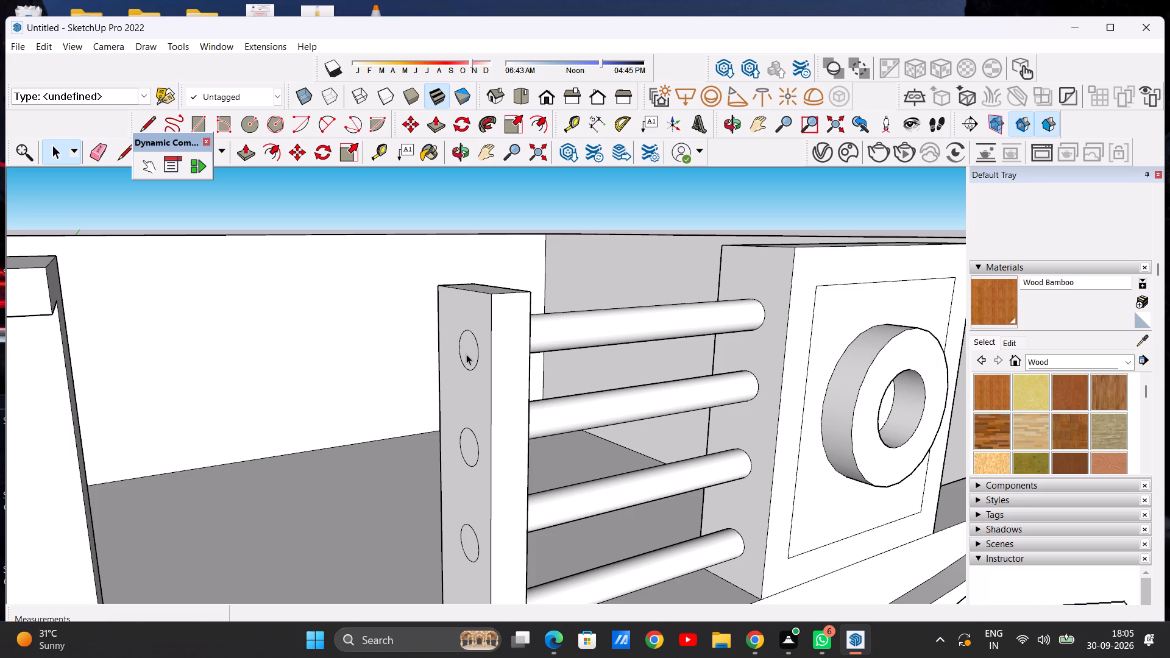
key("p")
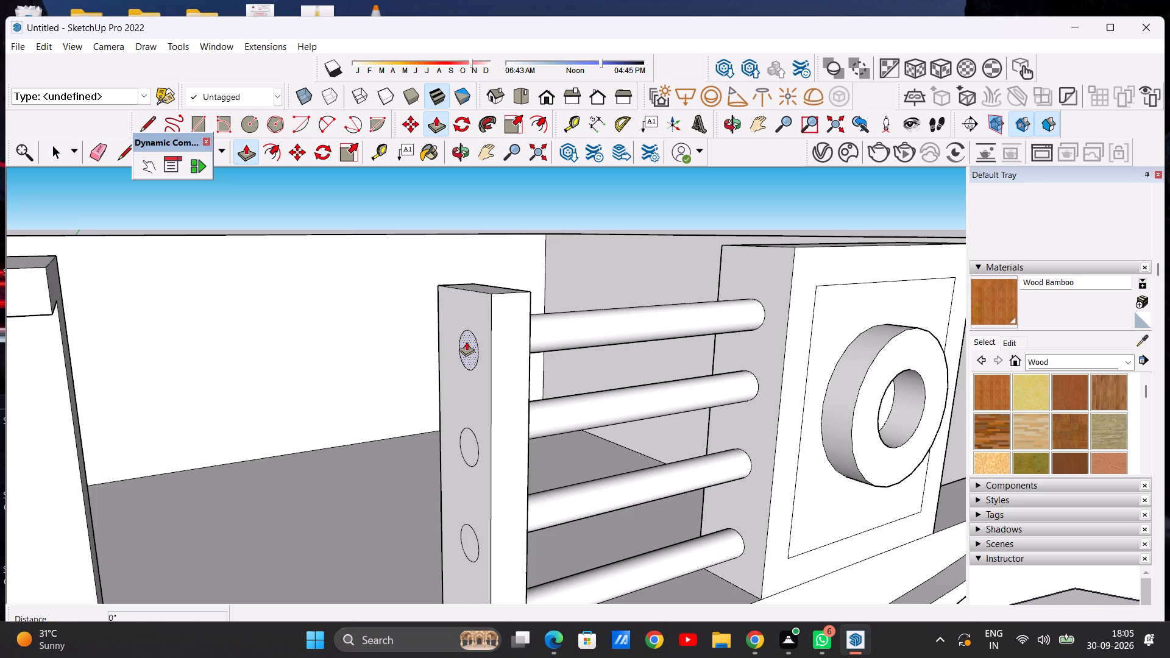
left_click(467, 341)
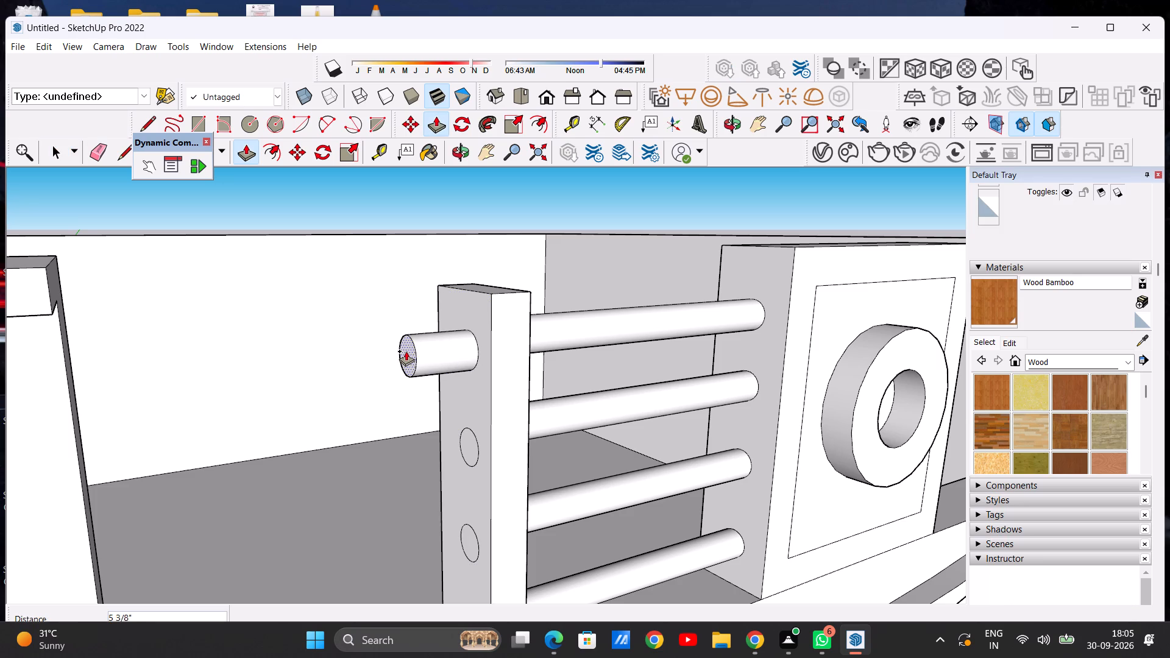
scroll(418, 358, "down", 8)
middle_click(428, 330)
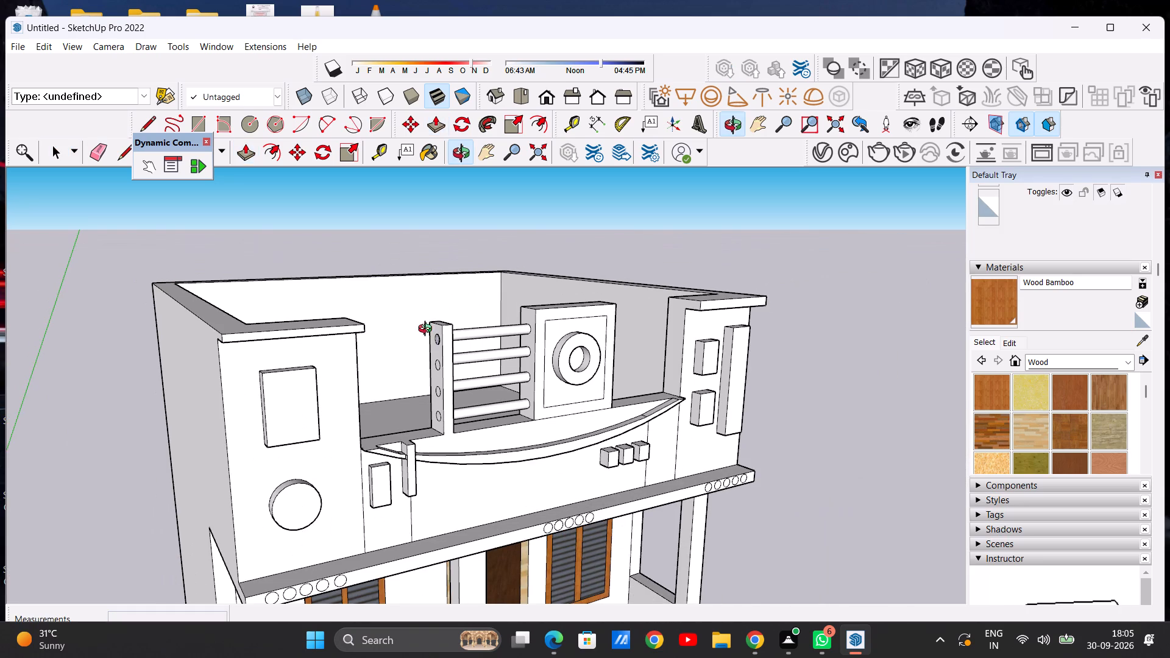
middle_click_drag(417, 331, 291, 352)
scroll(314, 344, "up", 14)
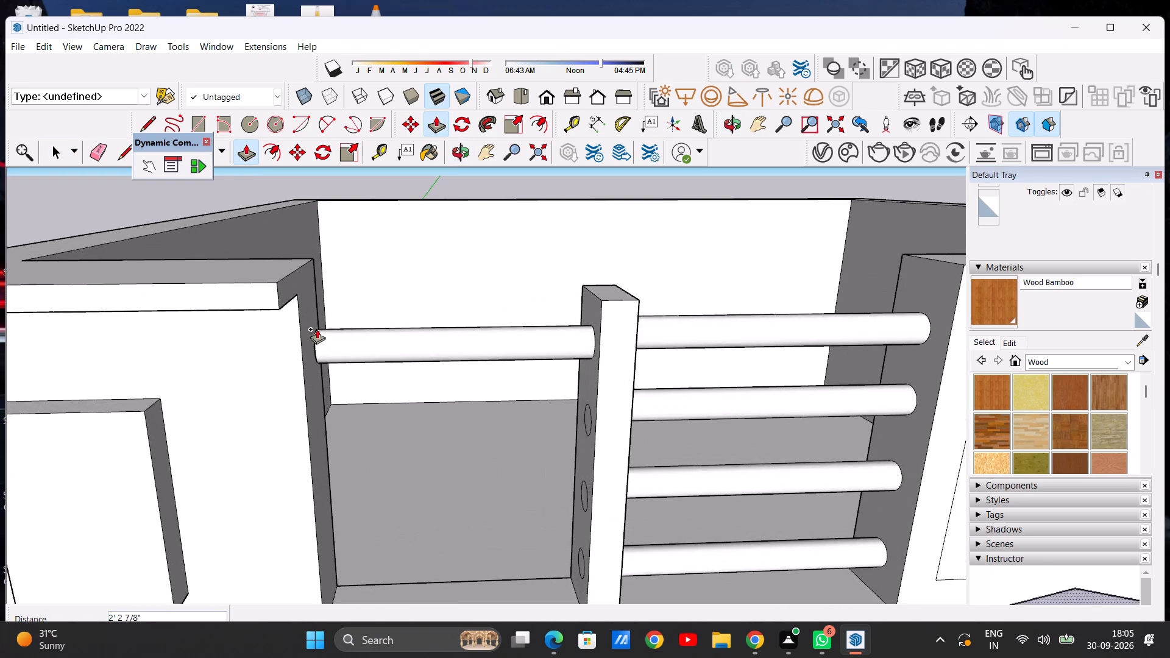
scroll(317, 329, "up", 3)
left_click(300, 324)
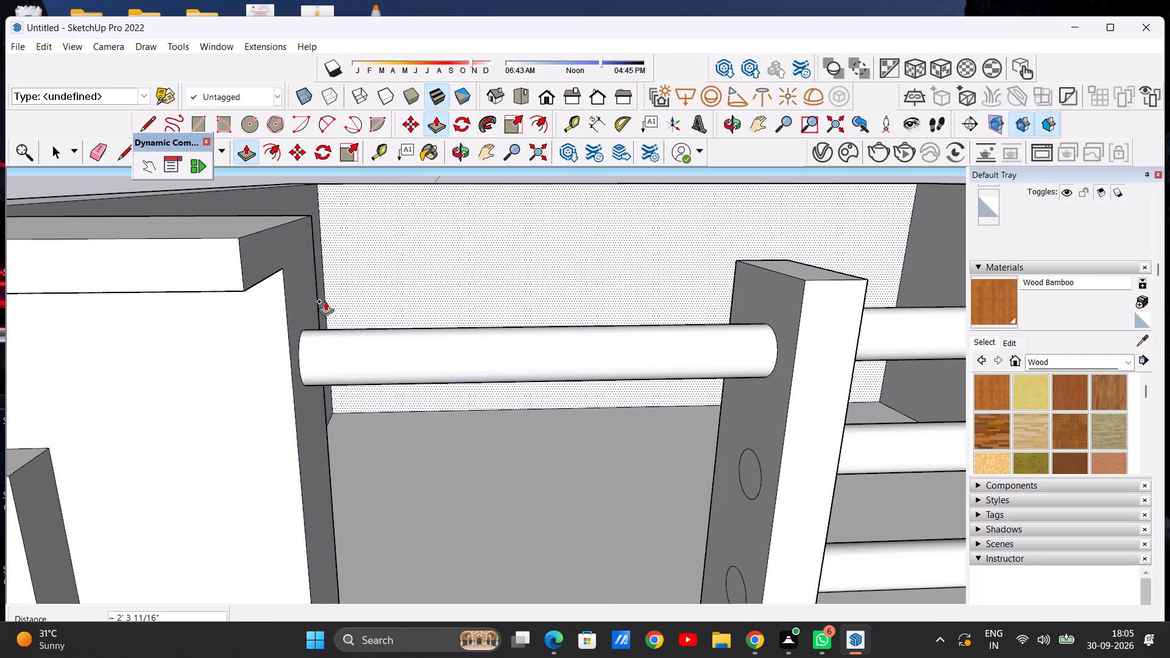
Push/Pull the second circle from the top on that face about 2' 3 11/16" to the end block's side as a round bar.
scroll(325, 301, "down", 10)
middle_click_drag(334, 332, 449, 302)
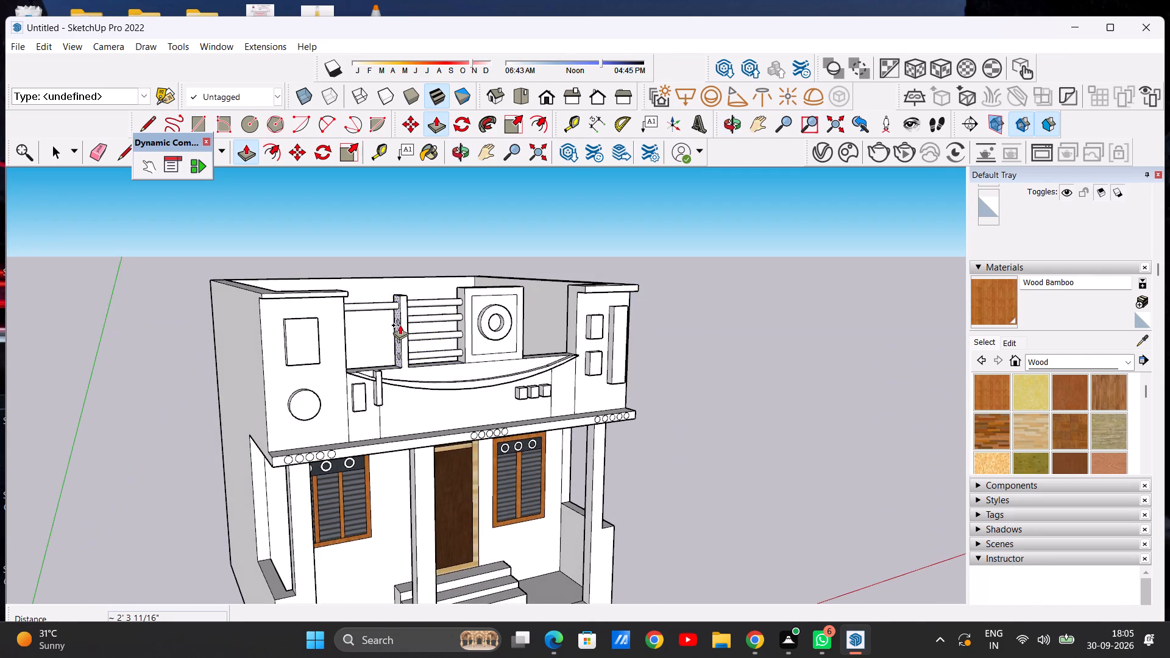
scroll(395, 317, "up", 20)
left_click(380, 338)
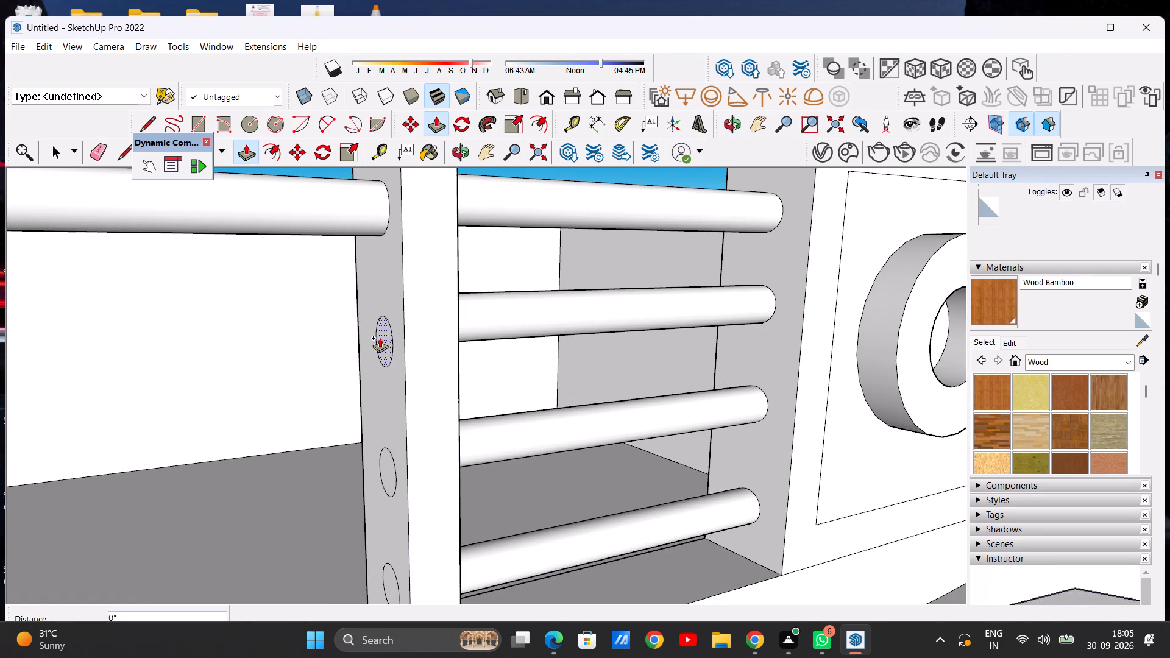
scroll(296, 350, "down", 17)
middle_click_drag(303, 335, 221, 350)
scroll(244, 338, "up", 7)
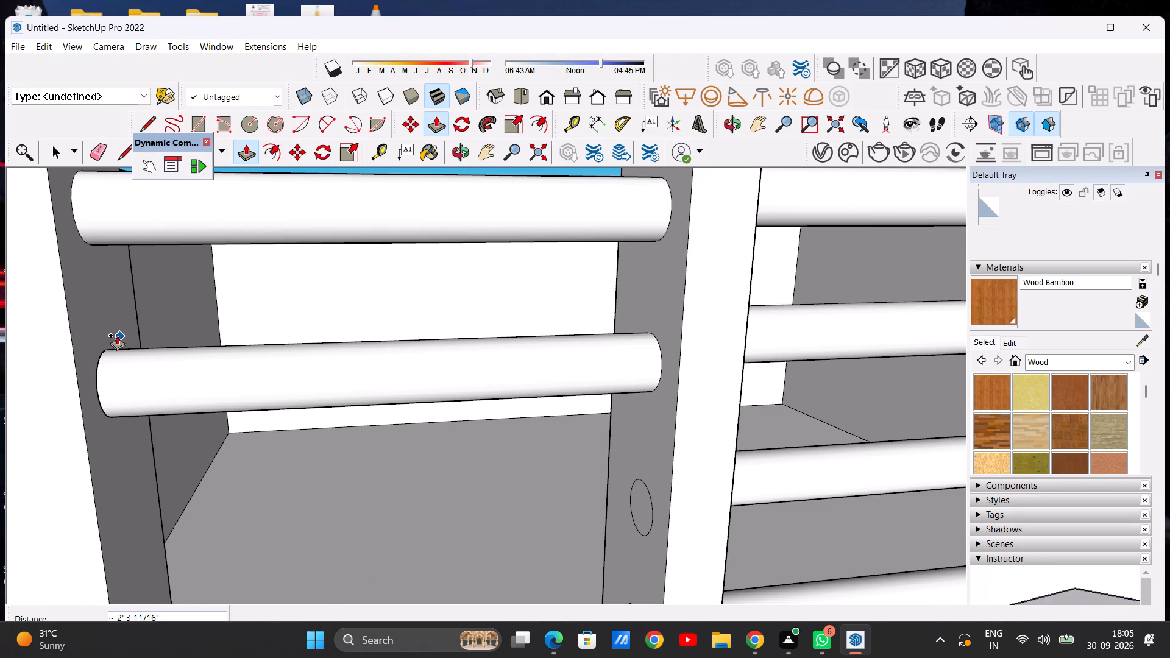
left_click(110, 332)
key("space")
Examine the railing bars on both sides of the post and the whole front elevation from several angles.
scroll(131, 363, "down", 11)
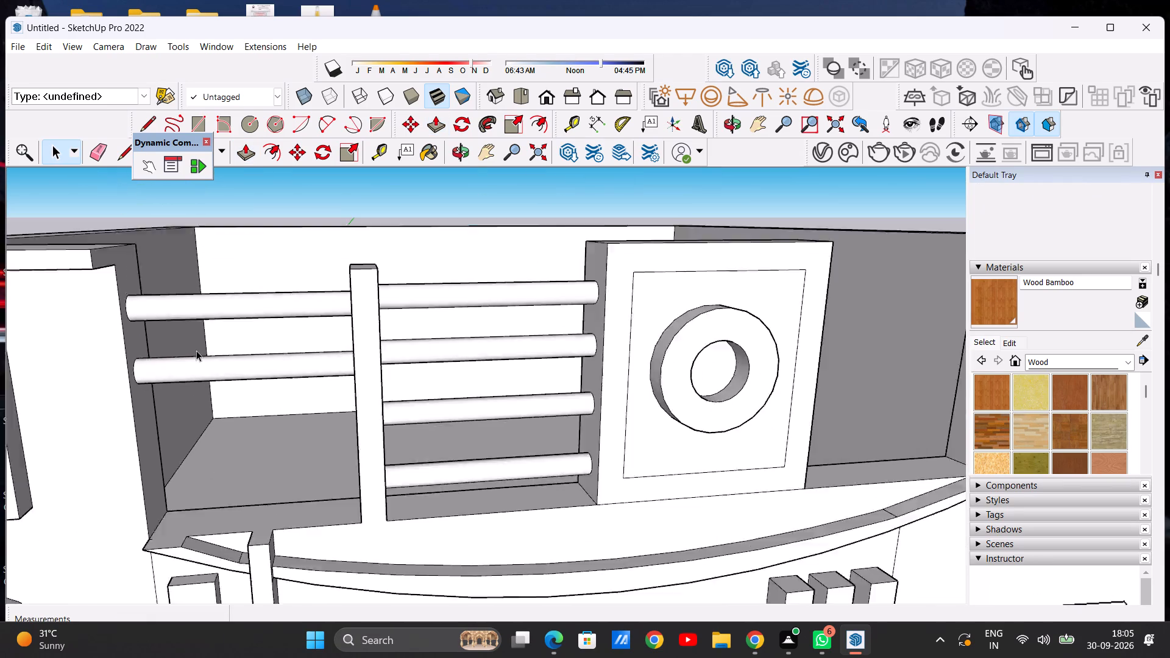
scroll(196, 350, "down", 9)
scroll(311, 339, "up", 3)
middle_click_drag(266, 348, 315, 311)
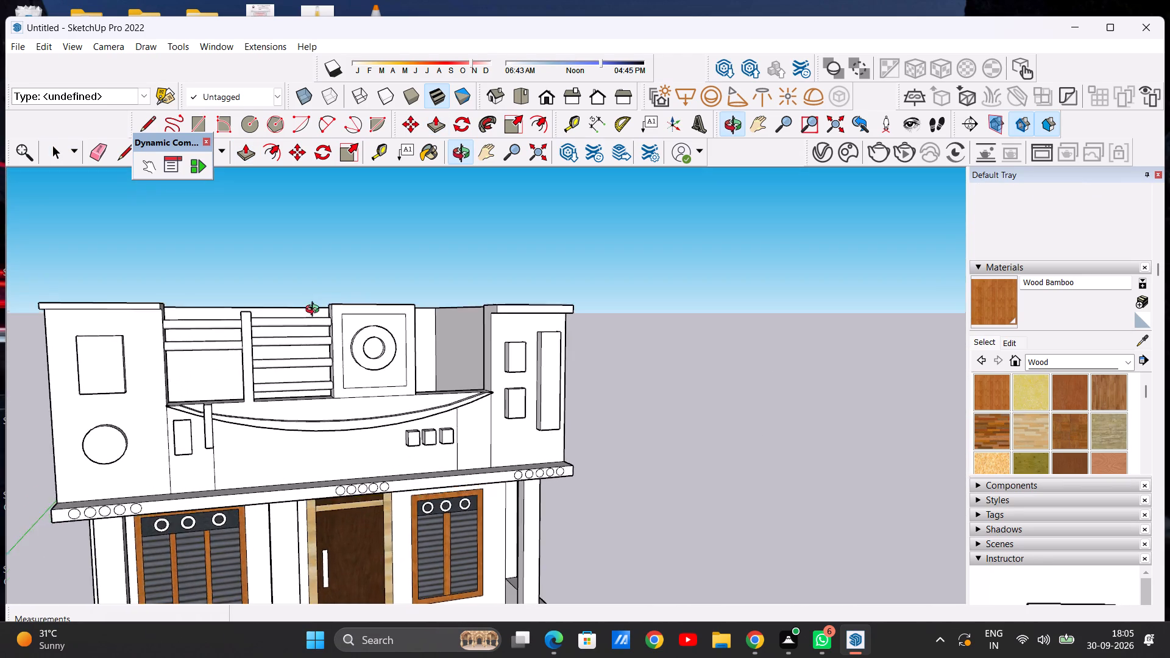
middle_click_drag(315, 311, 244, 339)
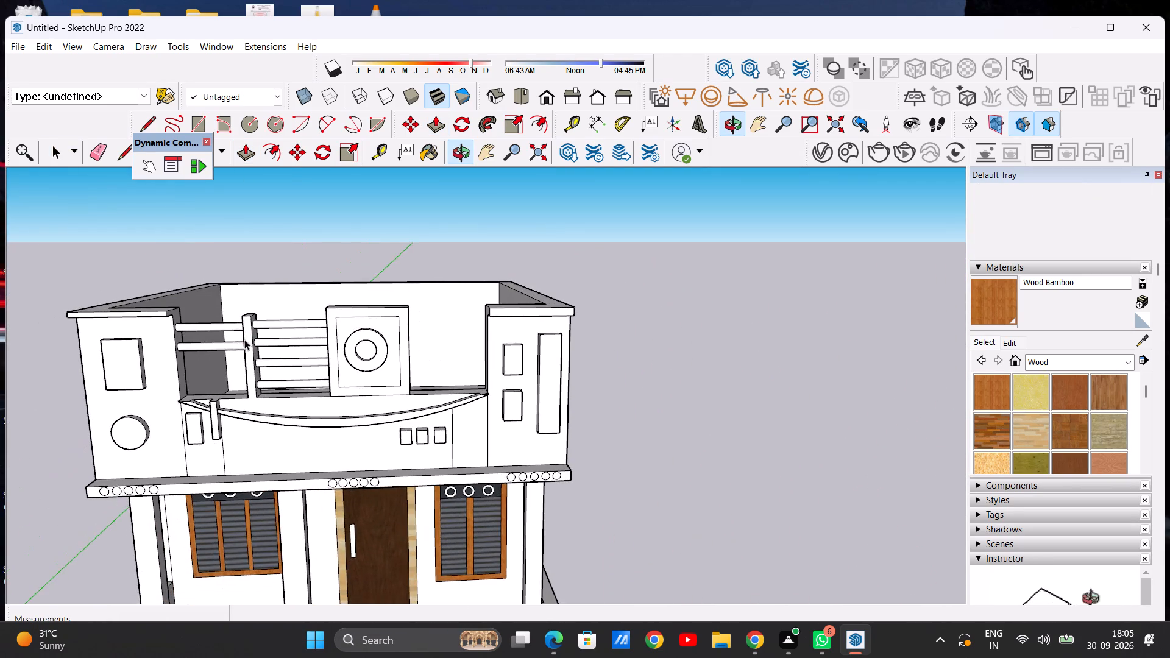
scroll(314, 322, "down", 12)
middle_click_drag(330, 395, 338, 345)
middle_click_drag(290, 355, 255, 365)
scroll(302, 336, "up", 6)
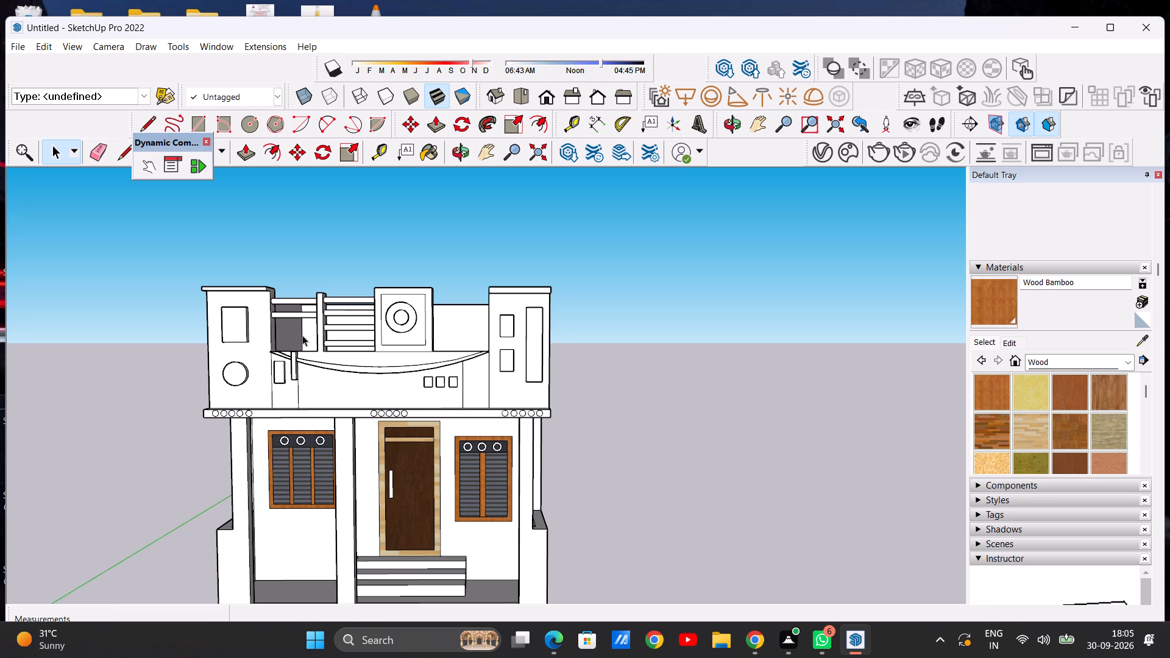
scroll(302, 335, "up", 5)
scroll(339, 316, "down", 5)
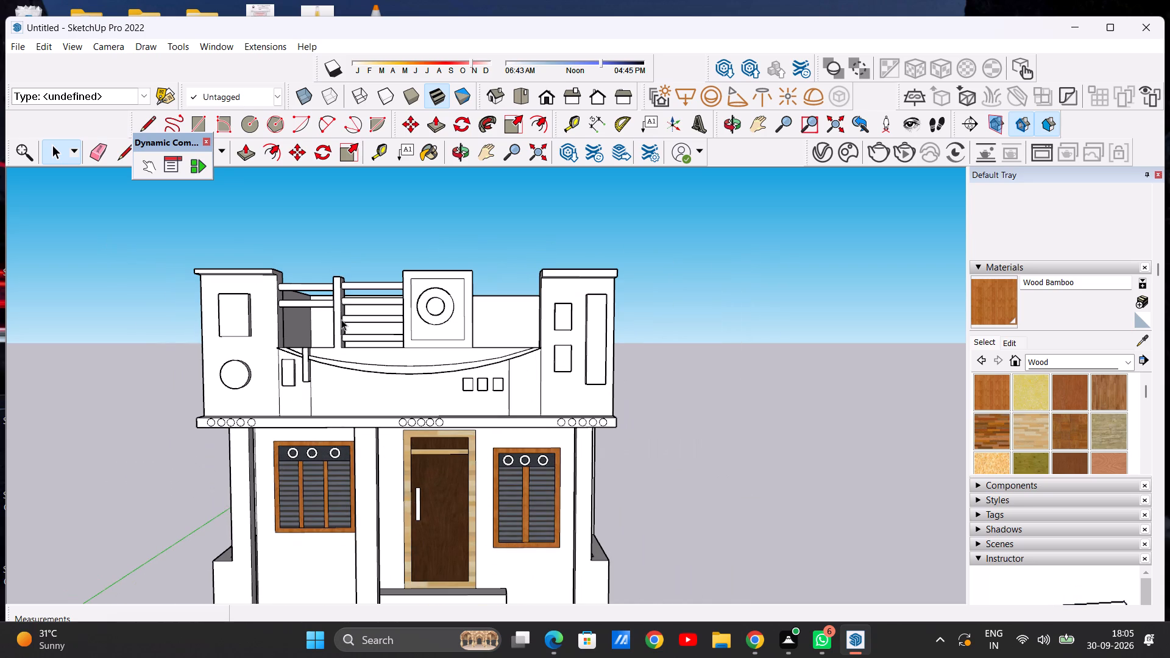
scroll(429, 277, "down", 1)
middle_click_drag(304, 313, 380, 343)
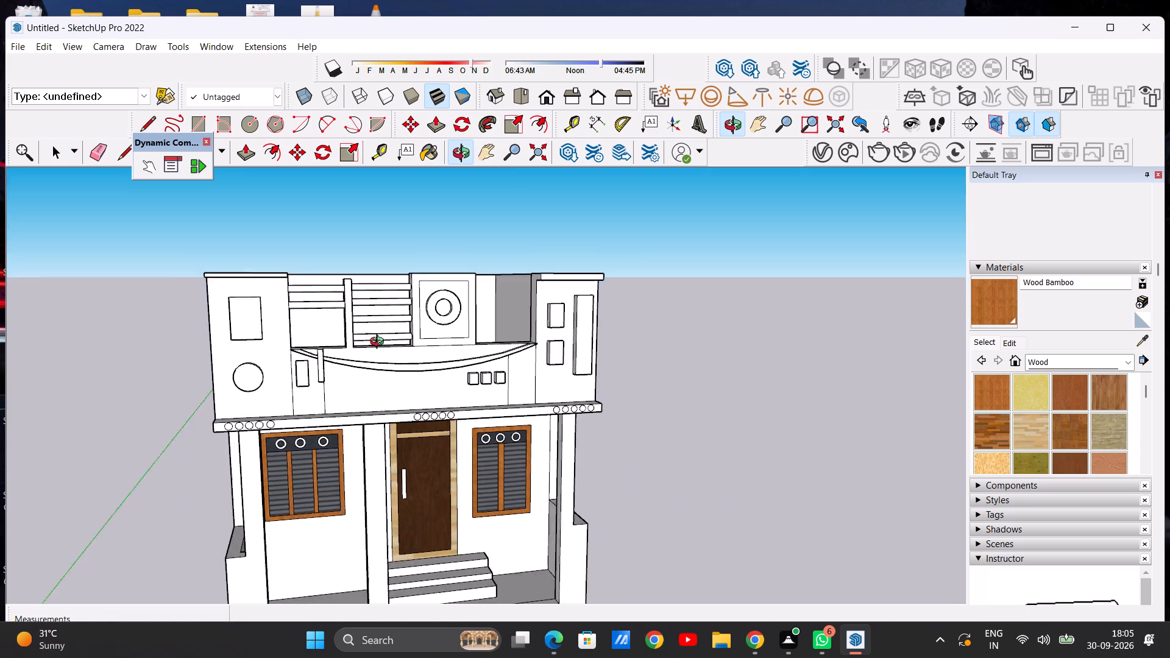
middle_click_drag(380, 343, 405, 349)
Push/Pull the third circle from the top on the post's disc-block side about 2' 3 11/16" to the end block as a round bar.
scroll(341, 333, "up", 4)
middle_click_drag(341, 333, 458, 361)
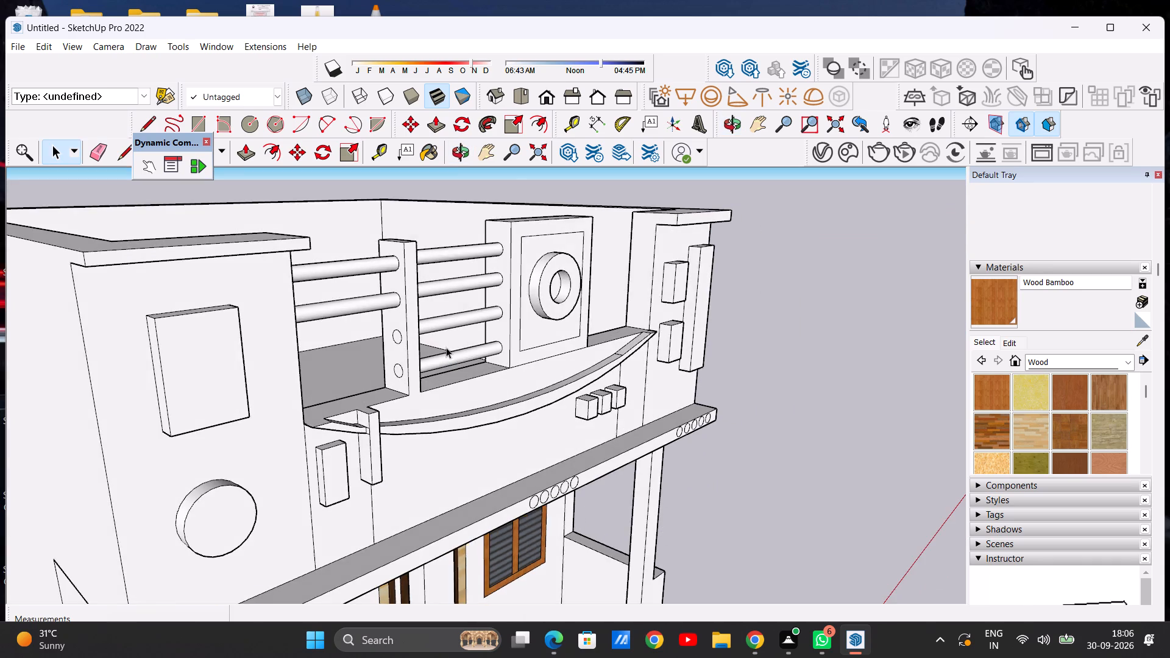
scroll(437, 344, "up", 4)
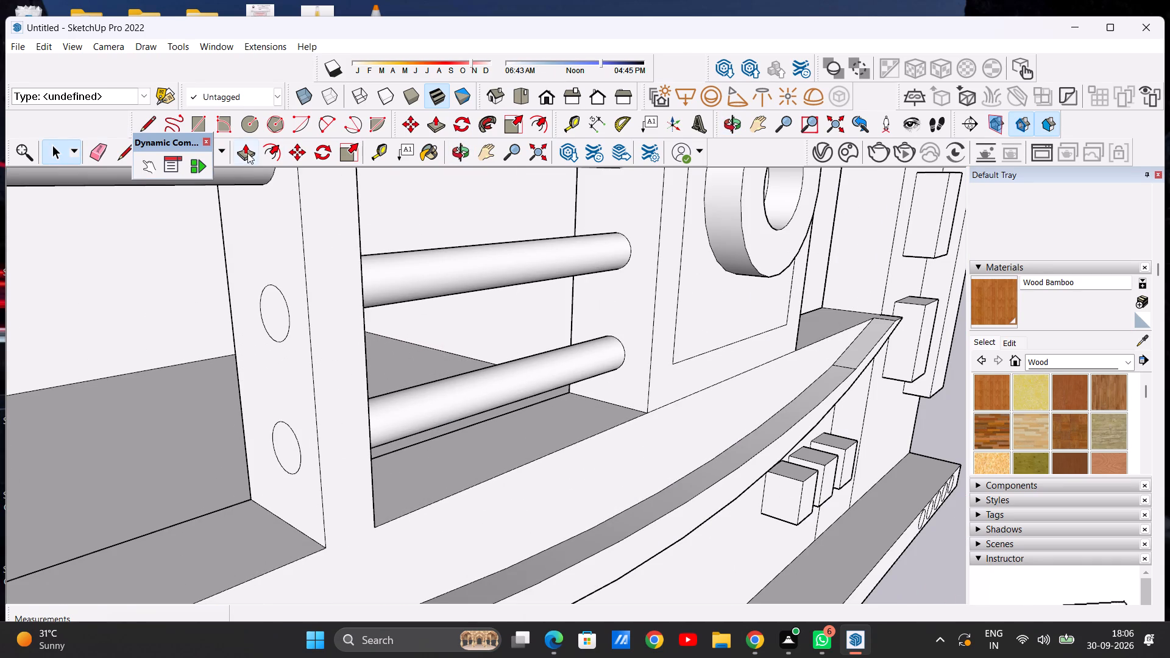
left_click(247, 153)
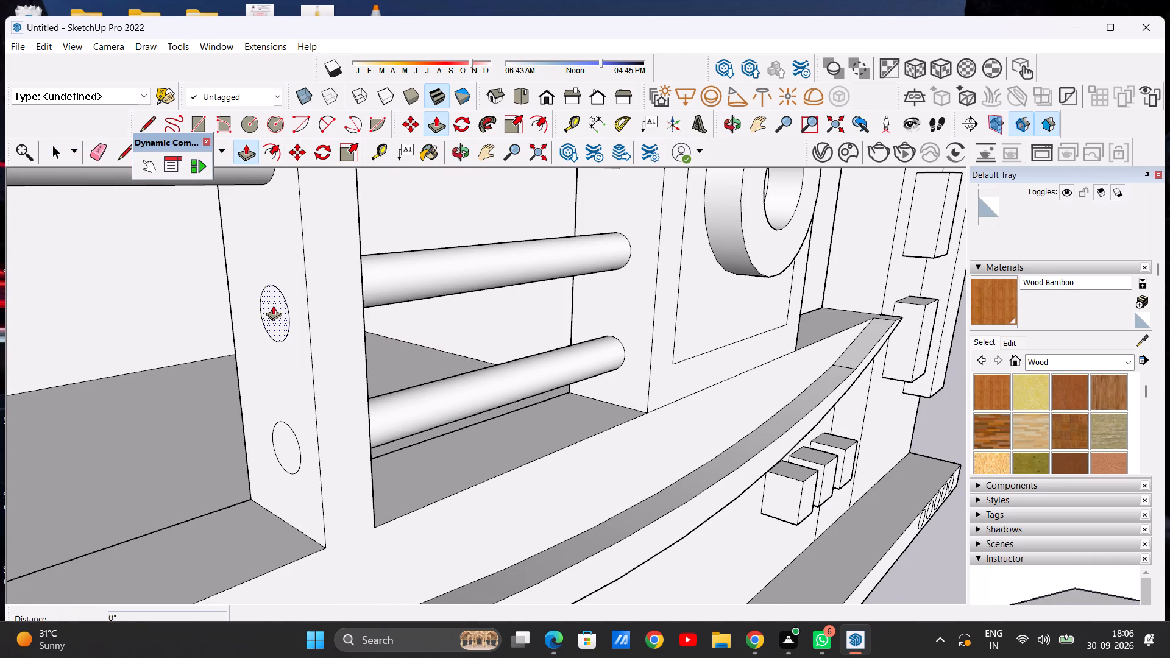
left_click(273, 305)
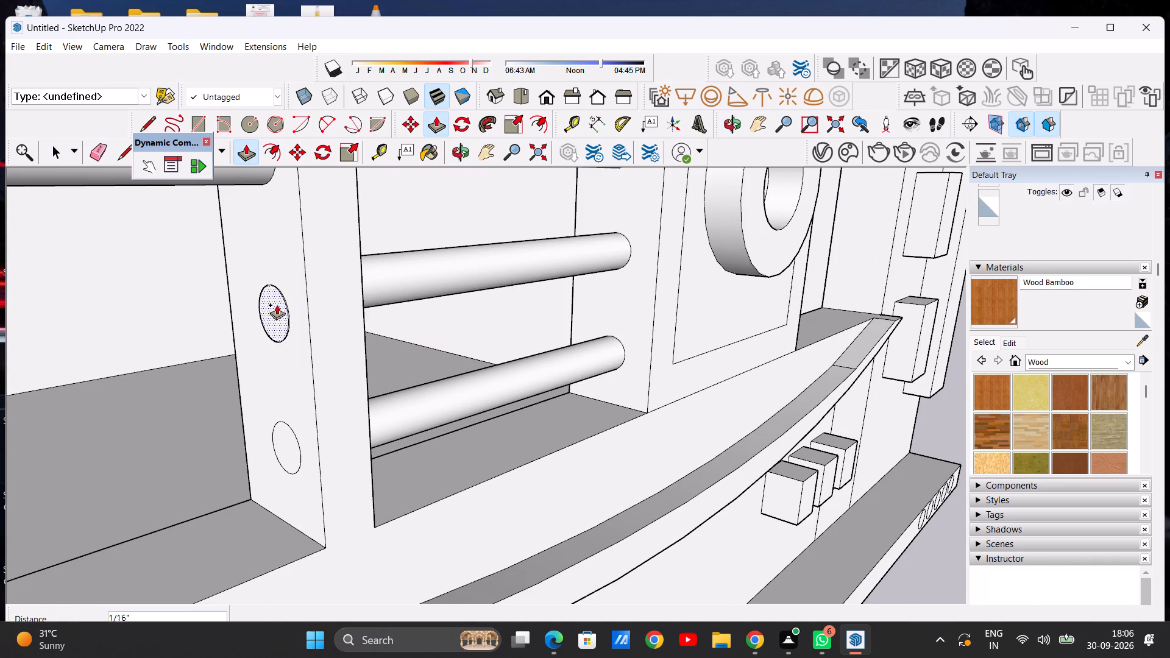
scroll(277, 305, "down", 6)
scroll(178, 320, "down", 12)
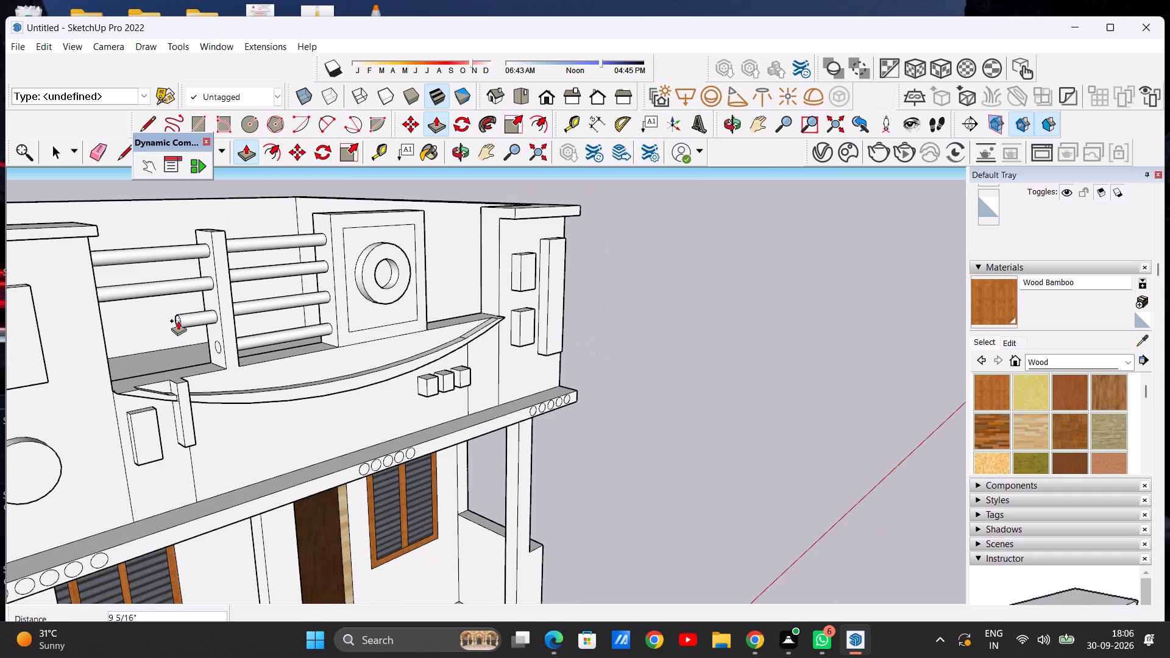
middle_click_drag(178, 320, 53, 321)
scroll(160, 297, "up", 11)
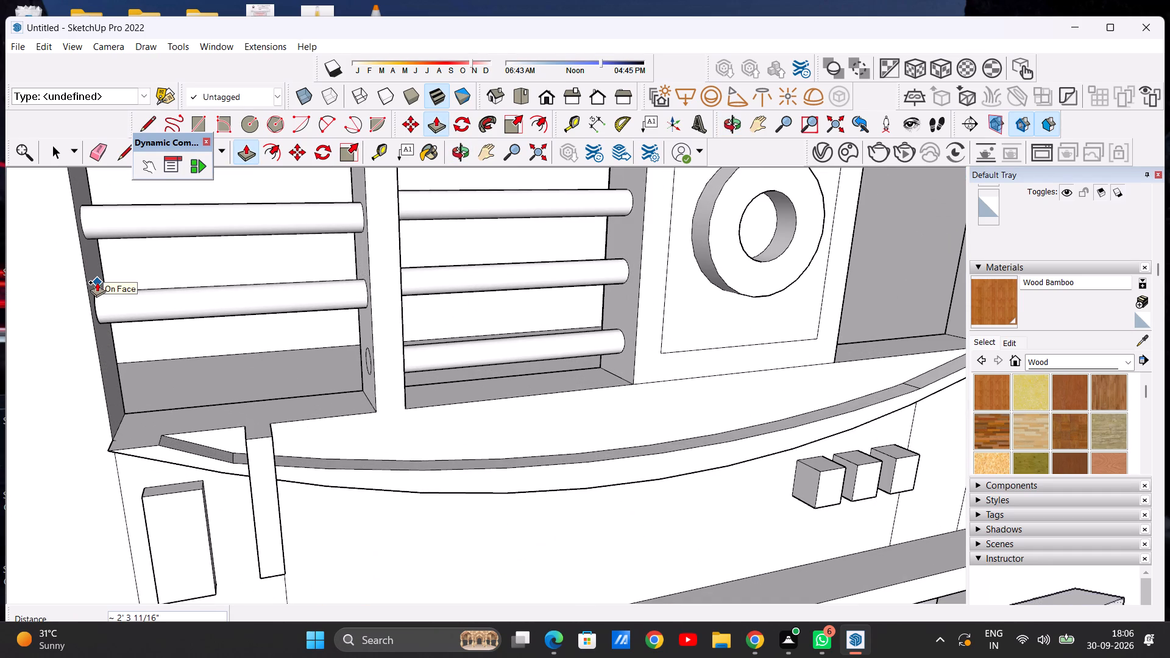
left_click(97, 282)
Push/Pull the bottom circle on the post's disc-block side about 2' 3 11/16" to the end block as a round bar.
scroll(151, 299, "down", 11)
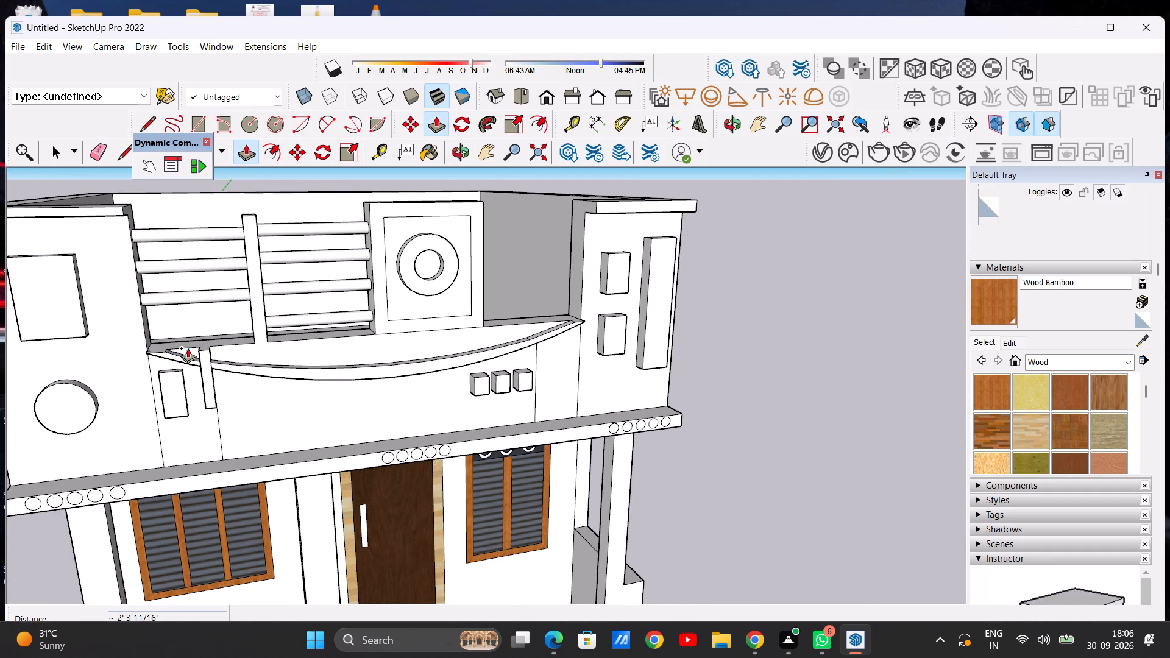
middle_click_drag(202, 317, 377, 312)
scroll(309, 352, "up", 9)
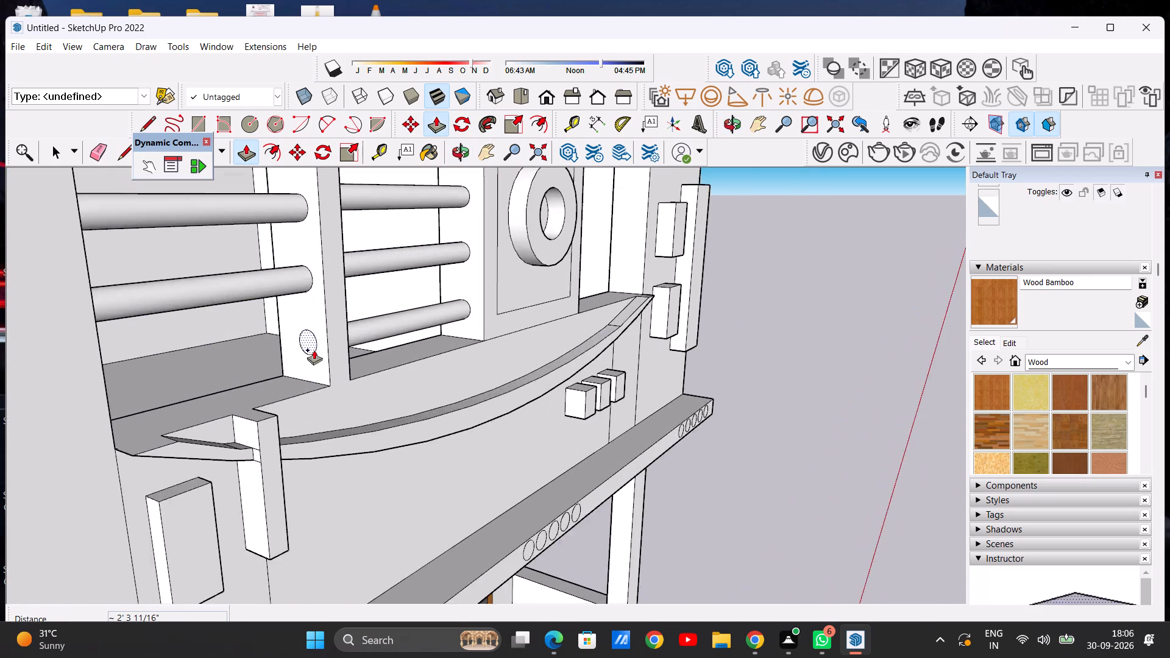
scroll(314, 350, "up", 3)
left_click(307, 332)
scroll(216, 347, "down", 15)
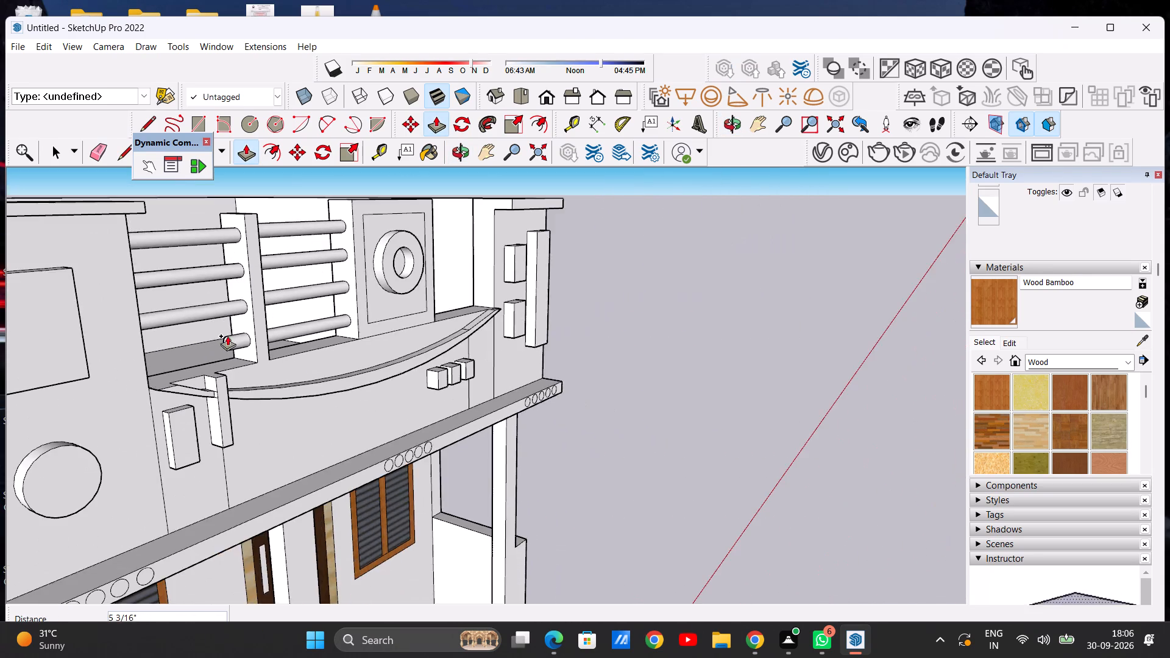
middle_click_drag(227, 336, 75, 347)
scroll(238, 311, "up", 6)
scroll(184, 317, "down", 4)
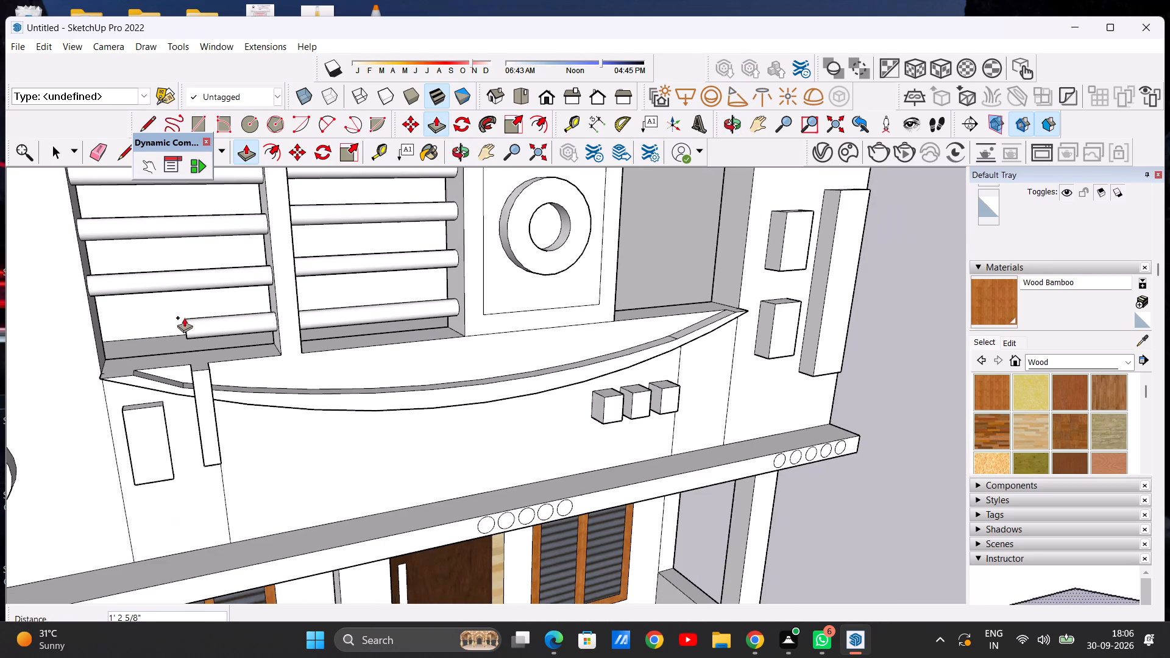
scroll(142, 327, "up", 5)
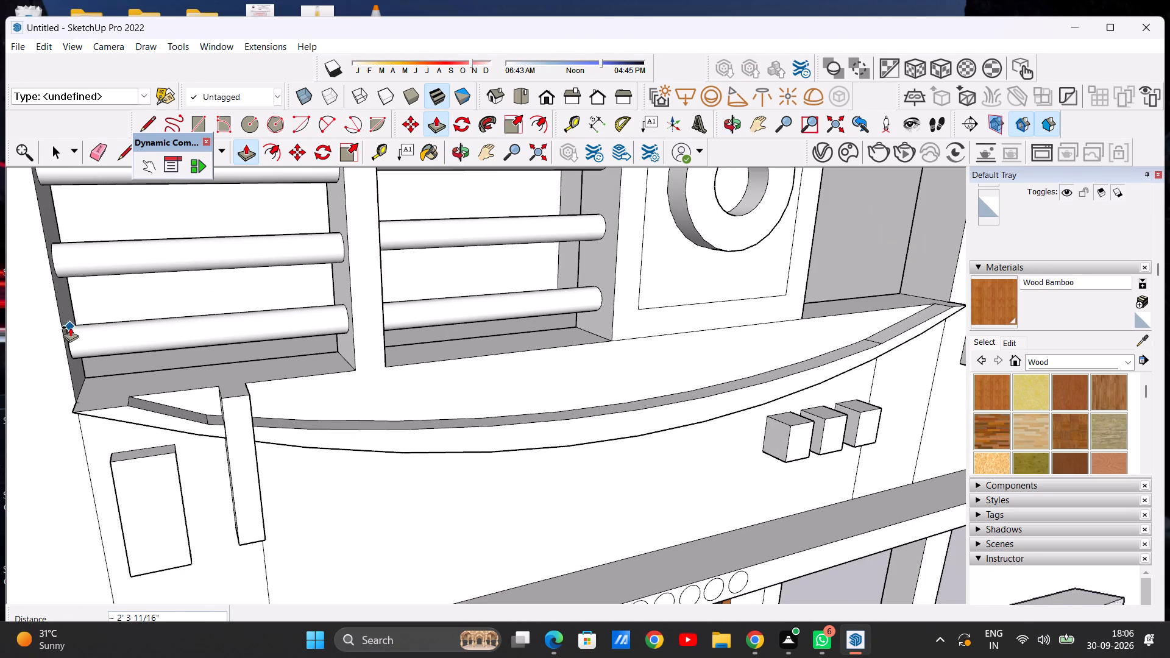
left_click(67, 318)
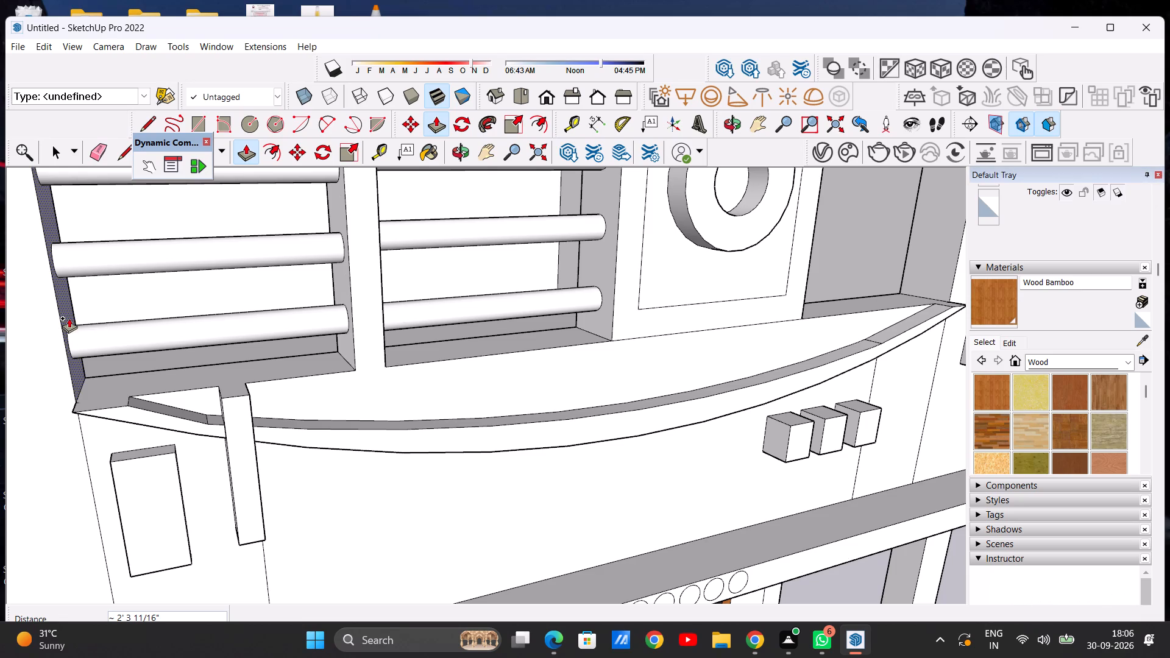
key("space")
Examine the finished railing and the whole house elevation from the front, from above and from both sides.
scroll(108, 365, "down", 18)
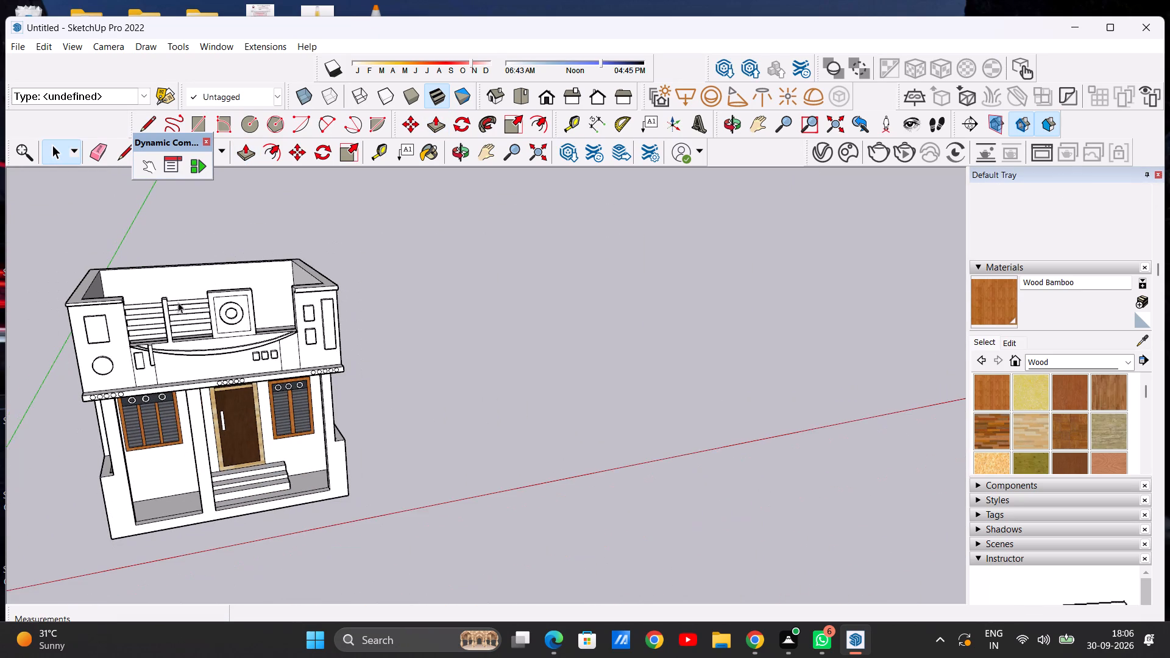
middle_click_drag(174, 322, 73, 311)
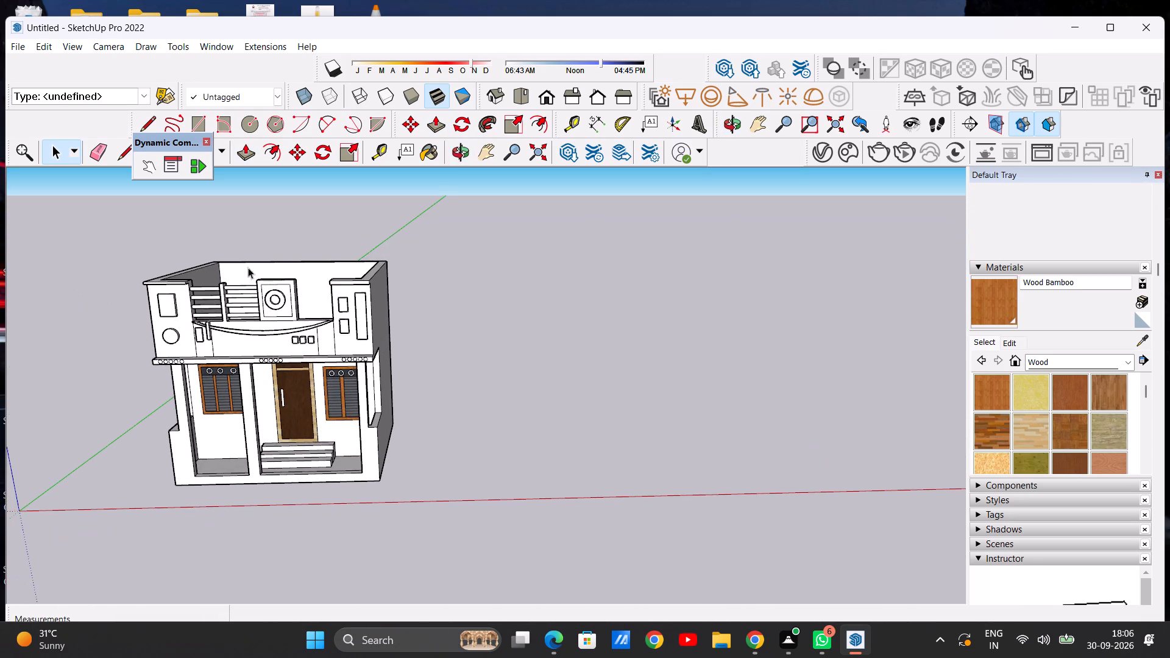
scroll(301, 285, "up", 5)
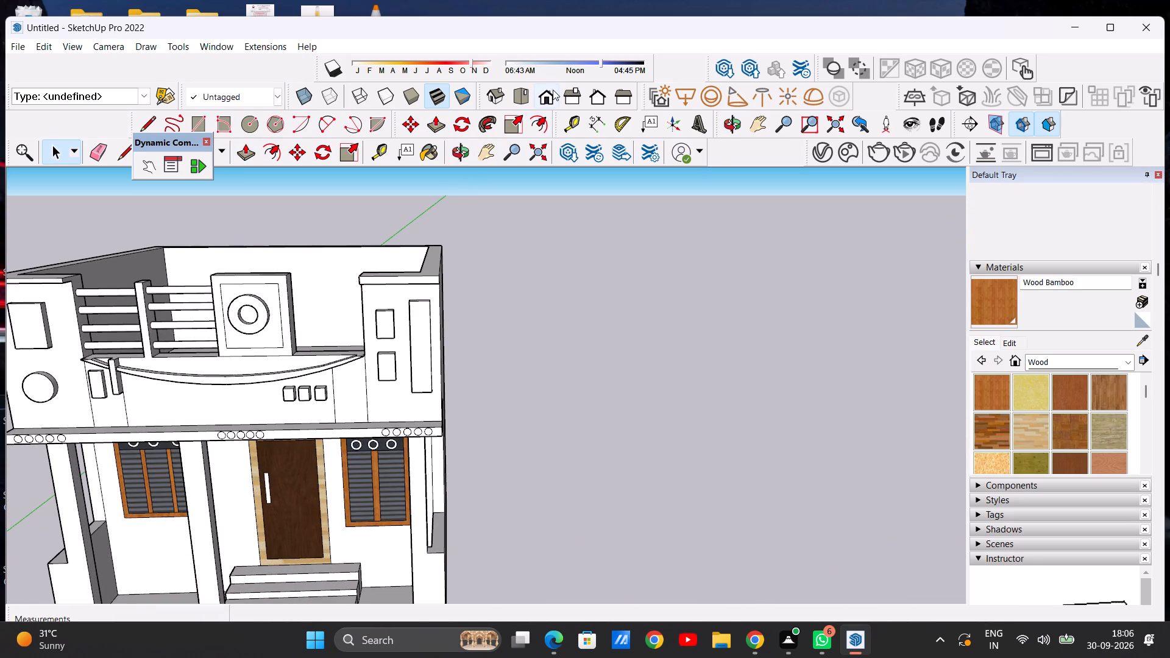
left_click(545, 92)
scroll(381, 338, "down", 6)
scroll(484, 263, "up", 2)
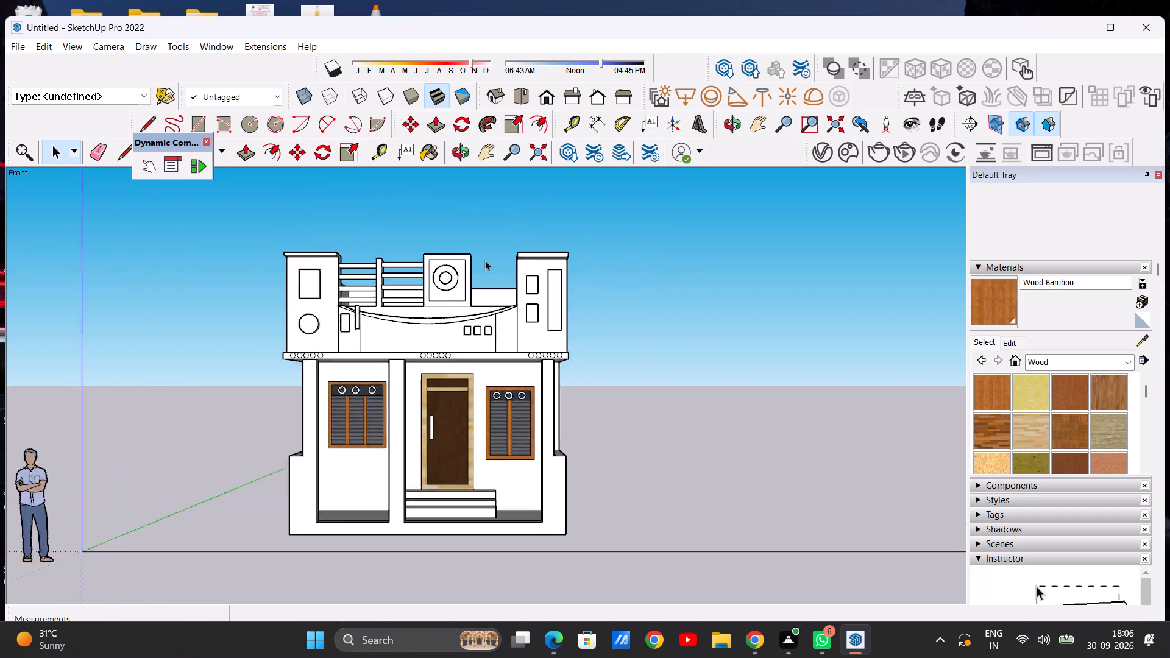
scroll(485, 260, "up", 5)
middle_click_drag(468, 276, 444, 348)
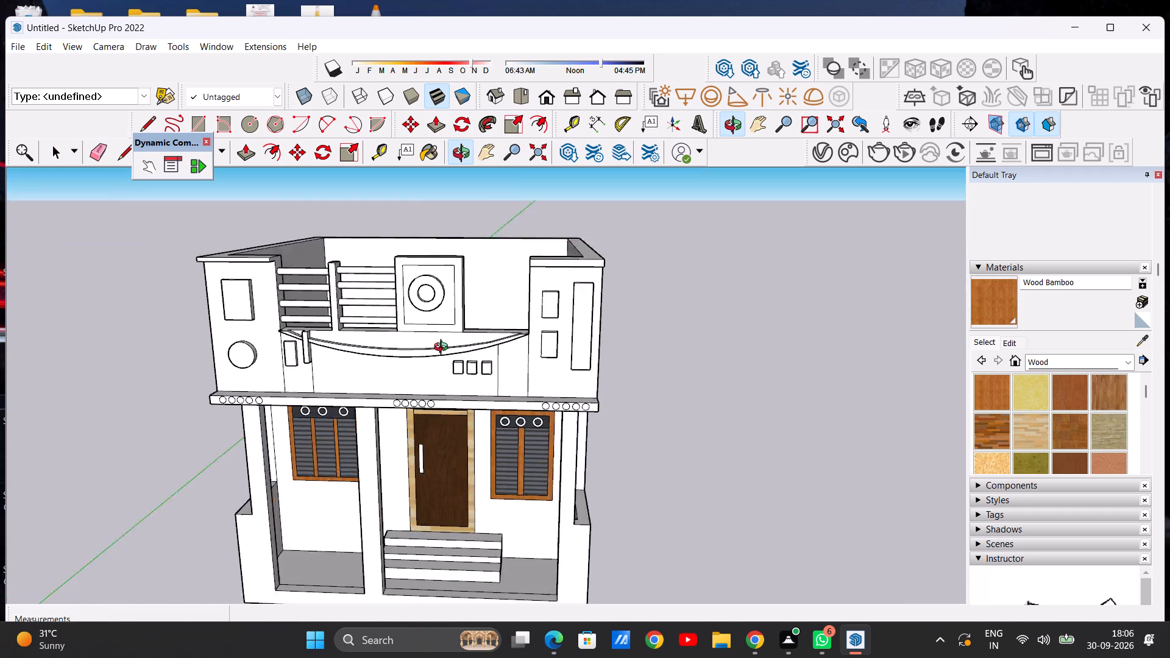
middle_click_drag(444, 348, 317, 396)
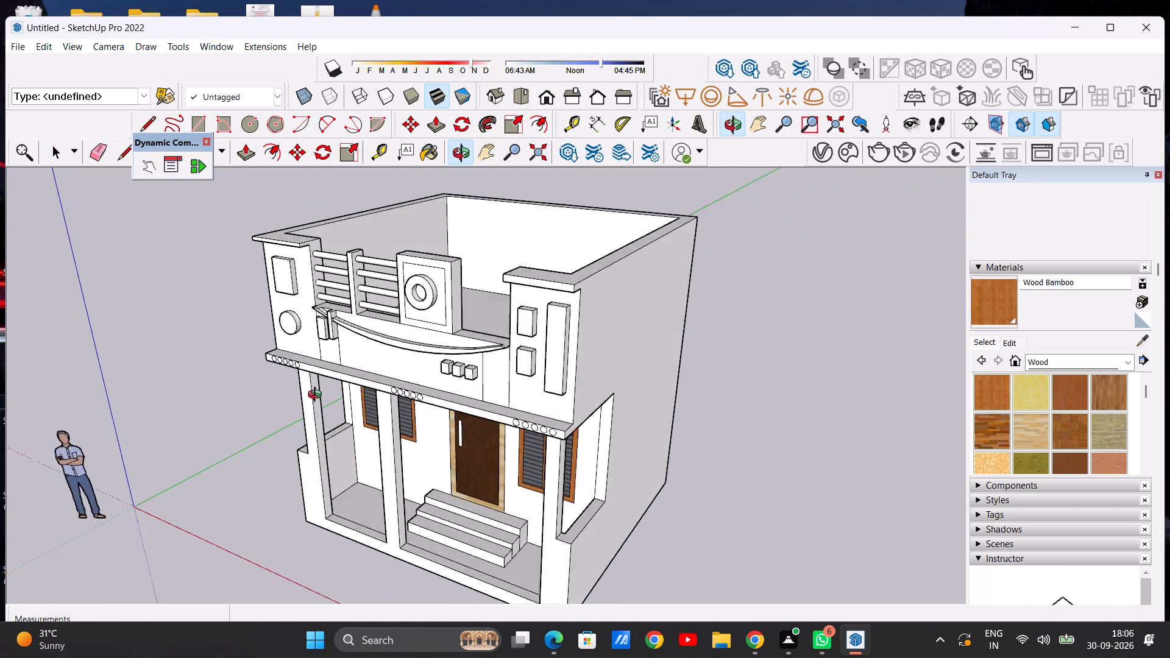
middle_click_drag(317, 396, 444, 406)
middle_click_drag(471, 401, 419, 386)
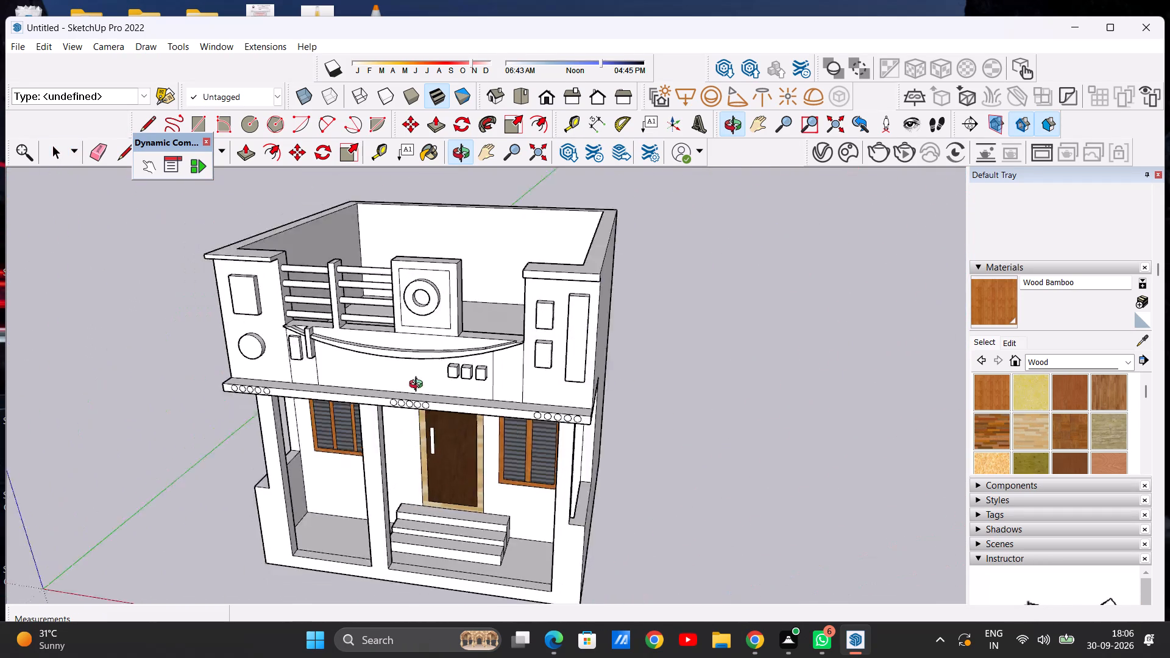
middle_click_drag(419, 386, 514, 437)
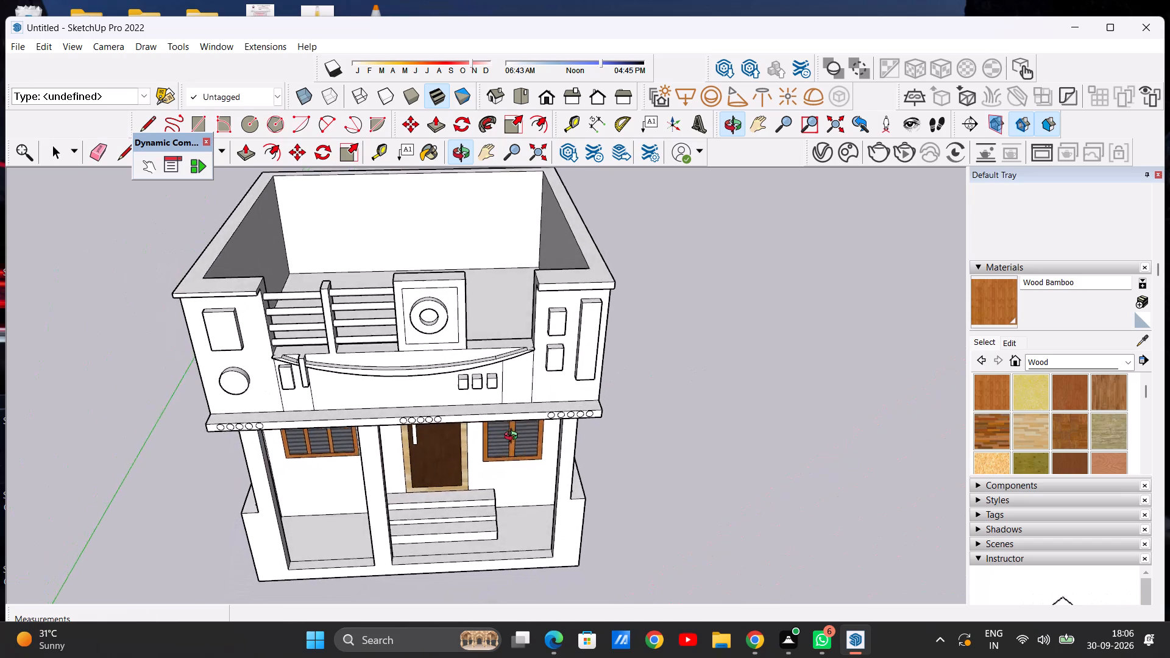
middle_click_drag(514, 437, 690, 347)
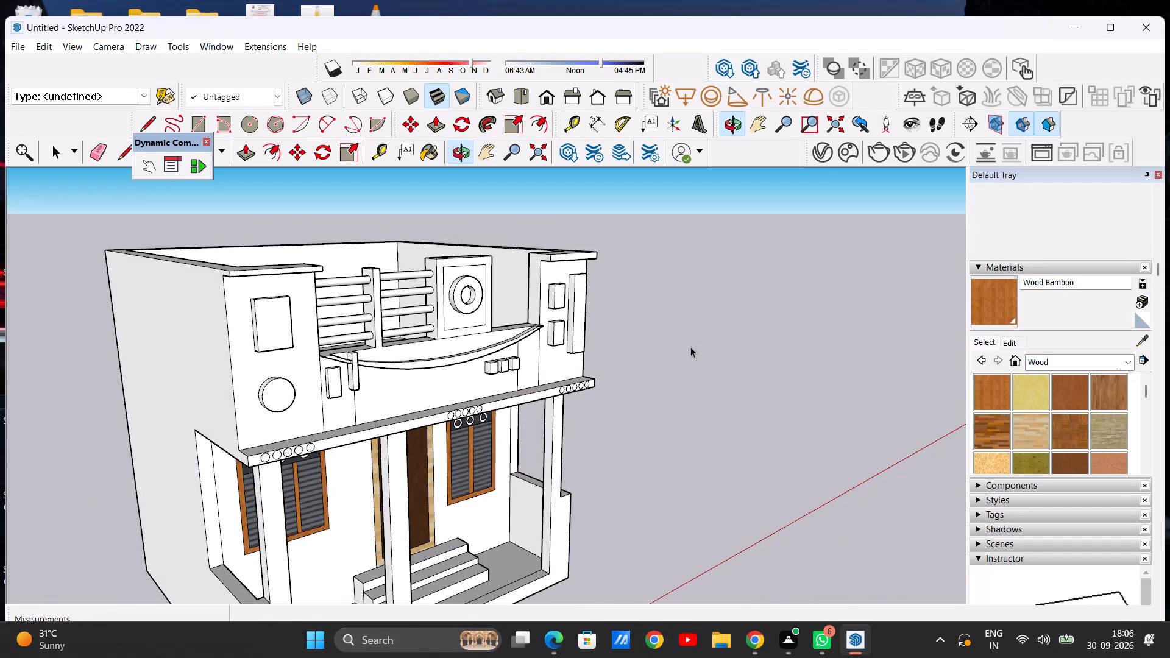
Draw a line about 9 1/8" long across the inner side face of the three-panel end block, level with the cap's underside.
scroll(536, 255, "up", 12)
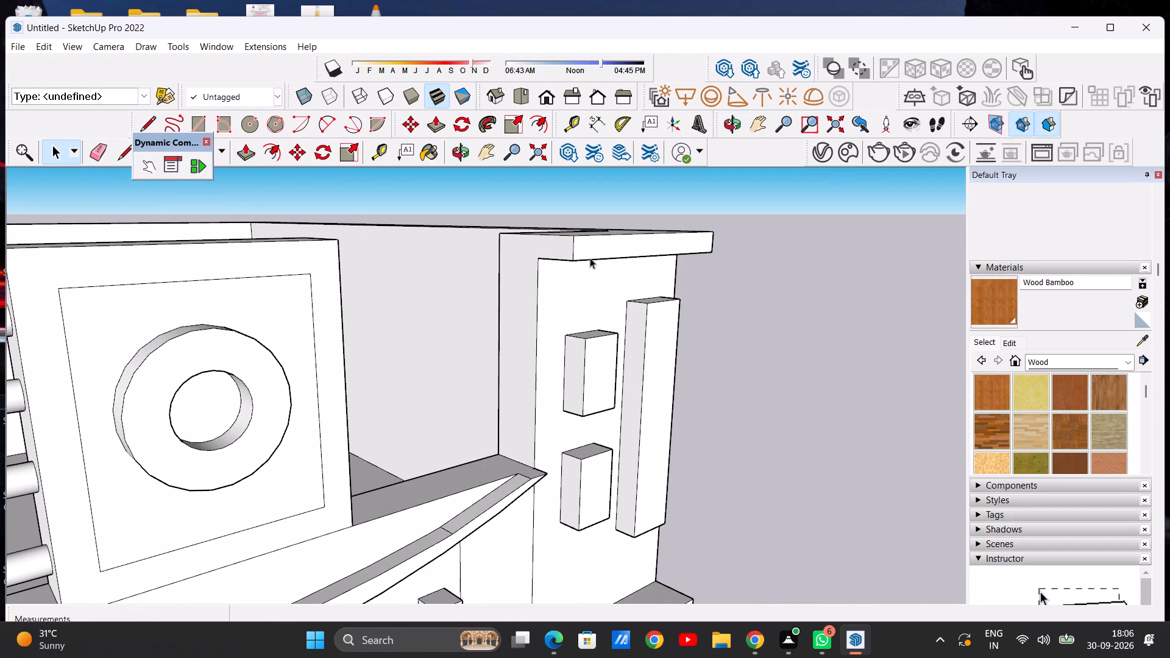
left_click(126, 154)
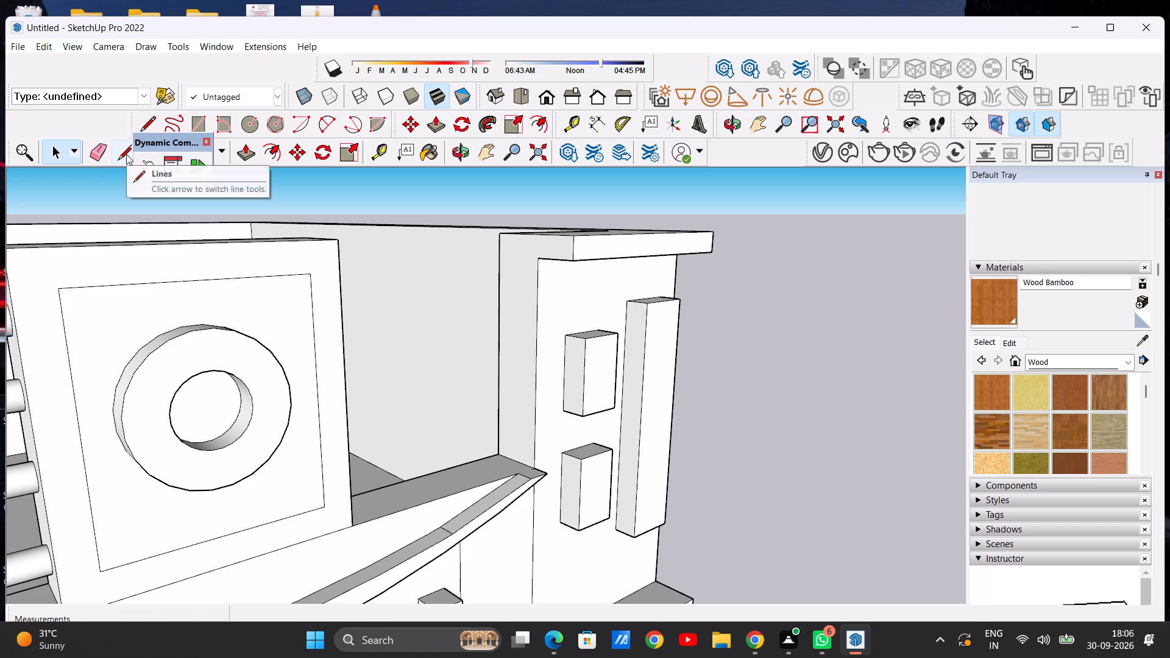
scroll(533, 263, "up", 5)
left_click(542, 255)
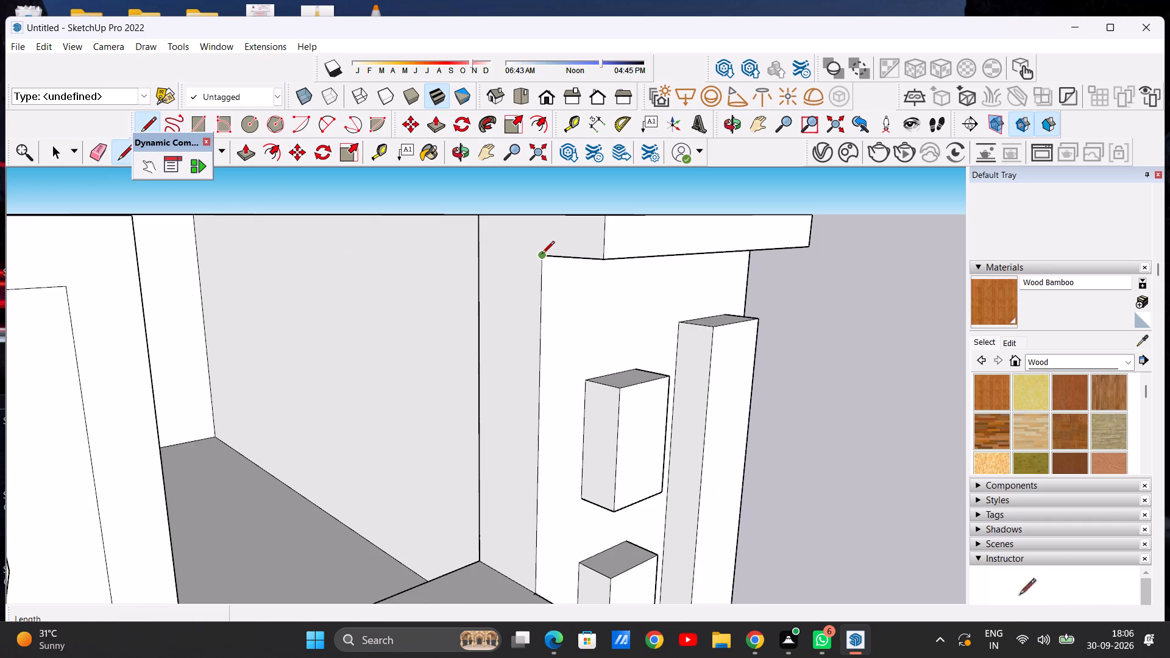
left_click(479, 245)
scroll(519, 280, "down", 4)
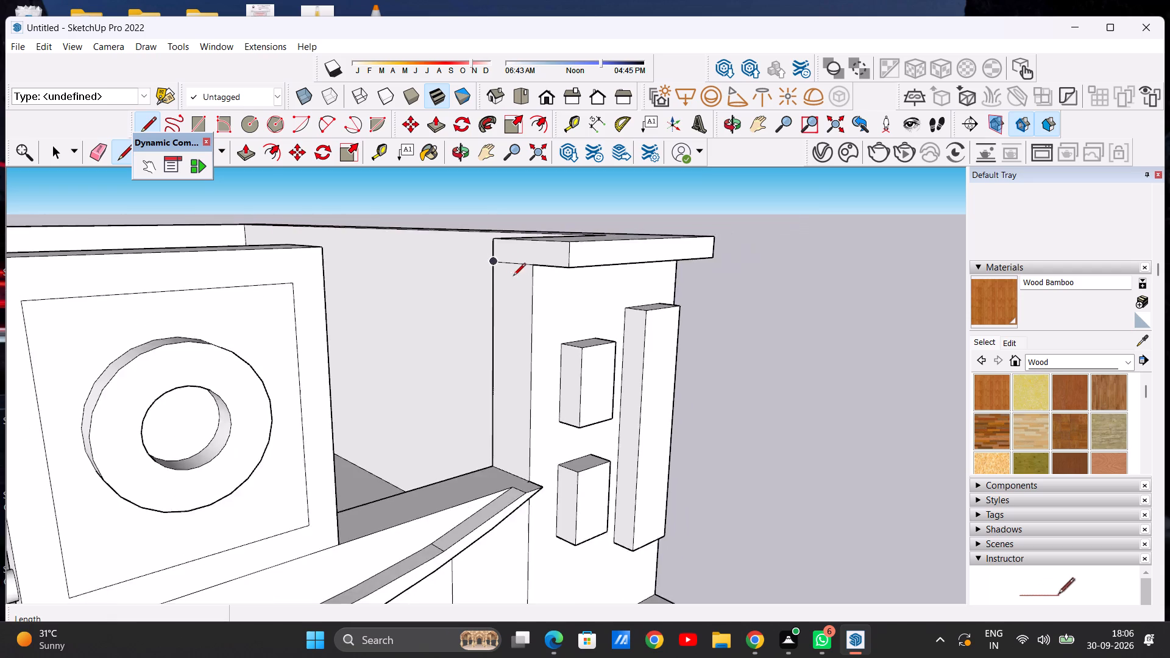
Draw a line about 9 1/8" long across the inner side face of the raised-disc end block, level with the cap's underside.
scroll(513, 277, "down", 16)
middle_click_drag(292, 303, 43, 308)
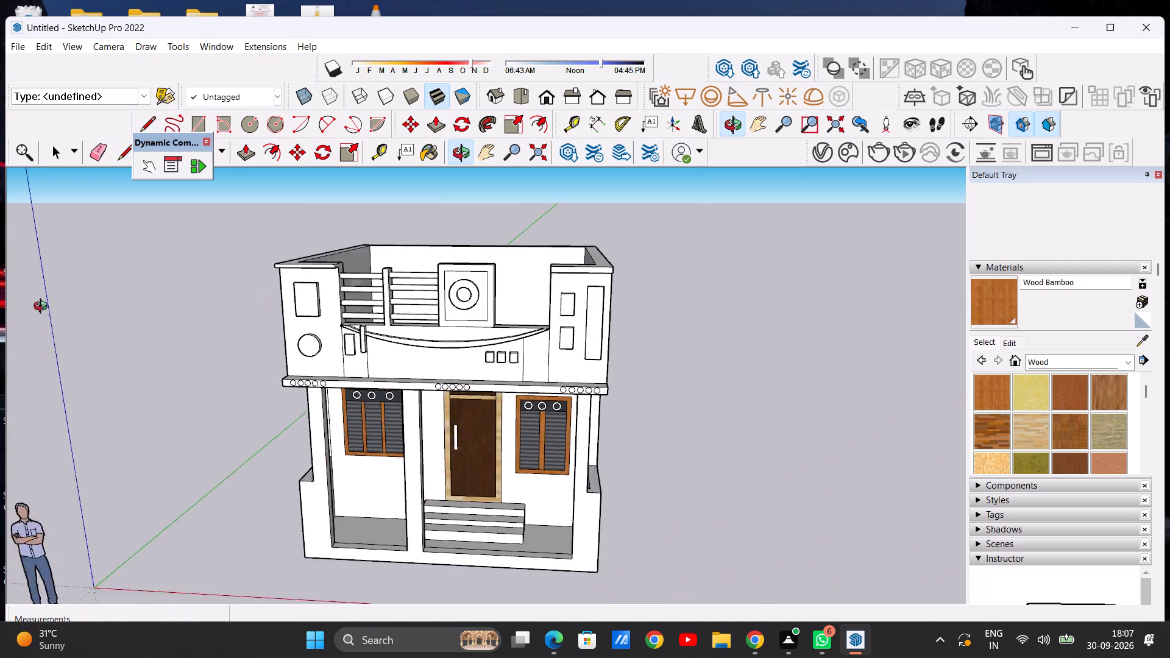
middle_click_drag(43, 308, 0, 316)
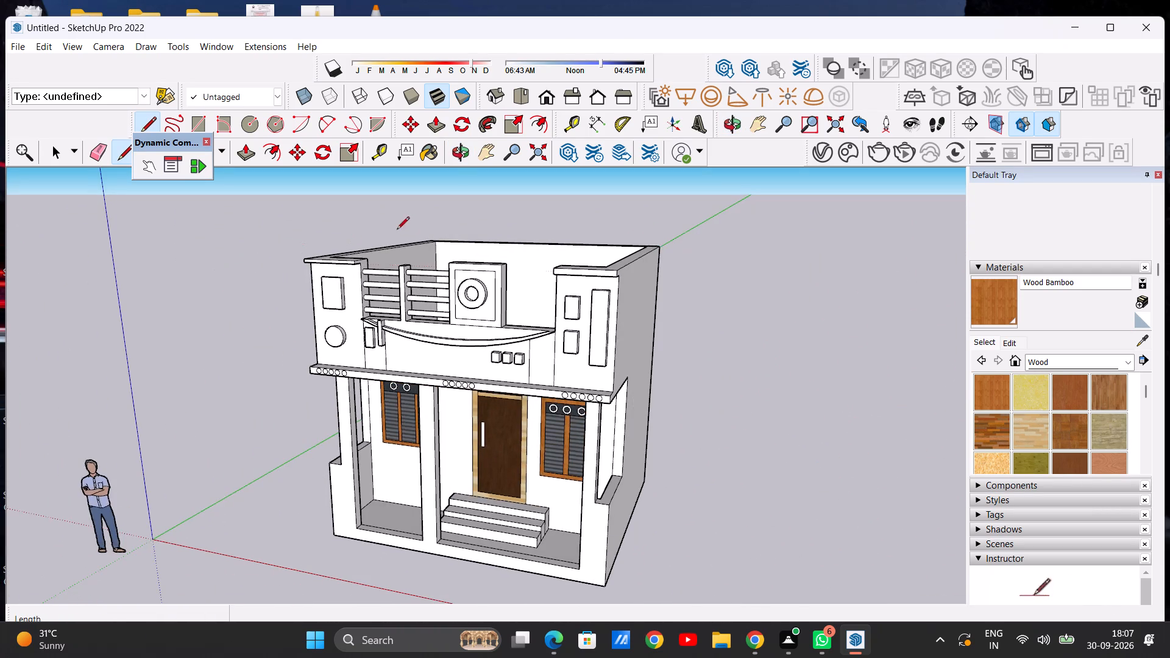
scroll(397, 243, "up", 17)
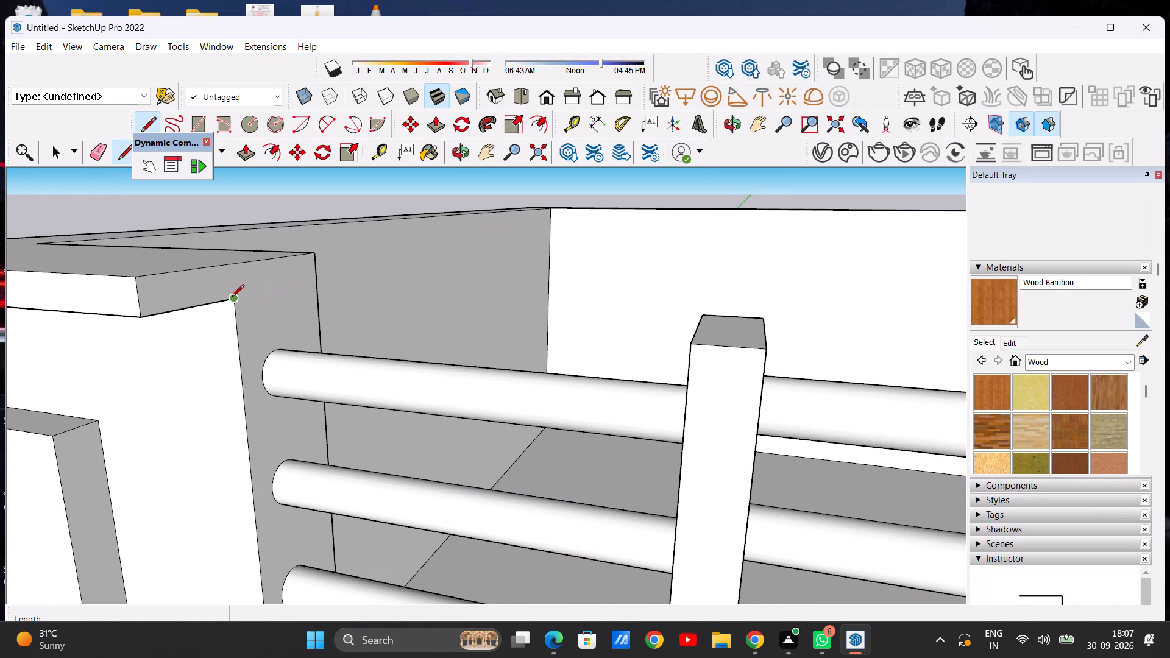
left_click(232, 298)
left_click(320, 280)
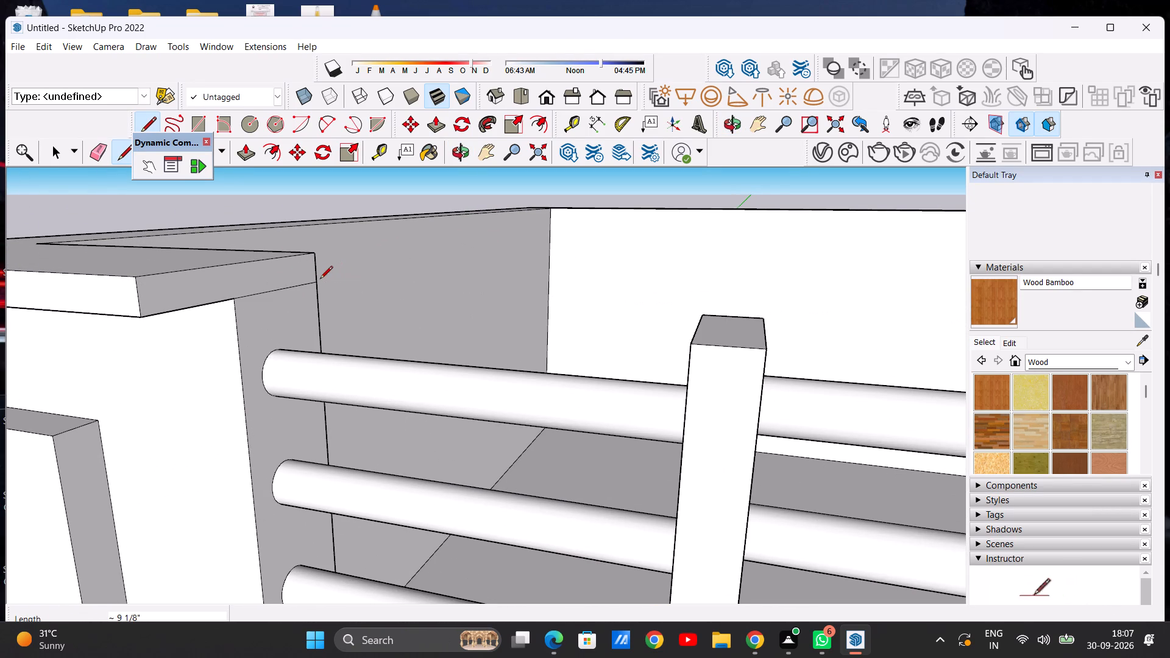
key("space")
Examine the parapet gap between the ring-decorated block and the three-panel end block from several angles.
scroll(305, 319, "down", 18)
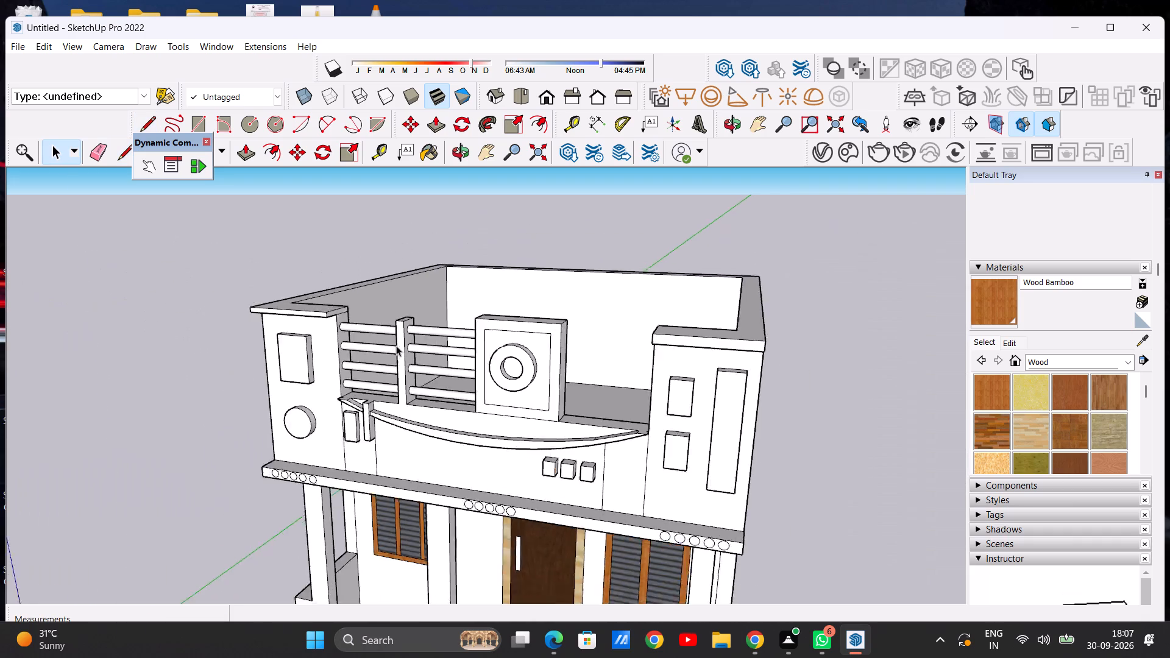
scroll(396, 345, "down", 2)
middle_click_drag(433, 389, 502, 307)
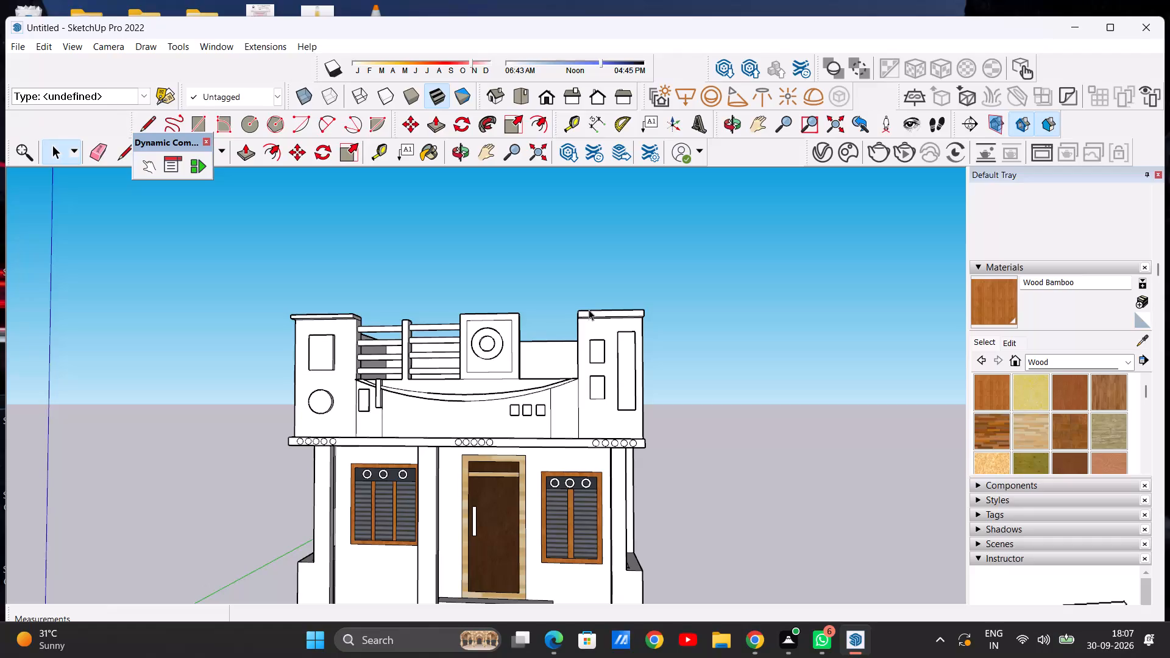
scroll(525, 335, "up", 3)
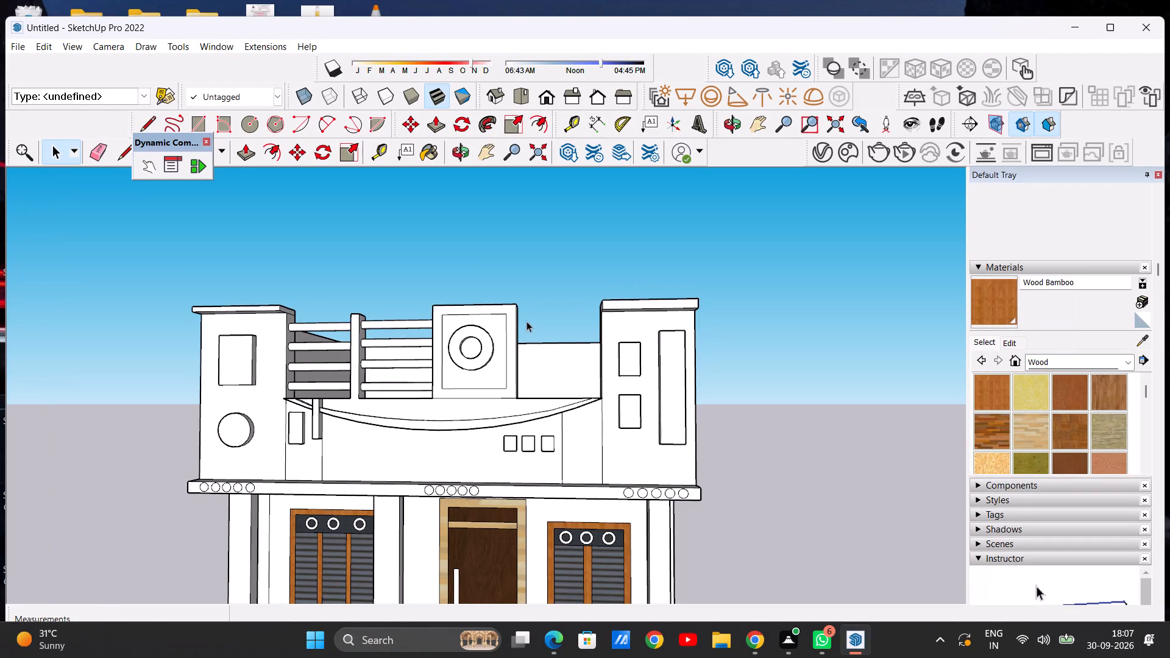
scroll(542, 328, "down", 2)
middle_click_drag(554, 336, 383, 406)
scroll(491, 360, "up", 8)
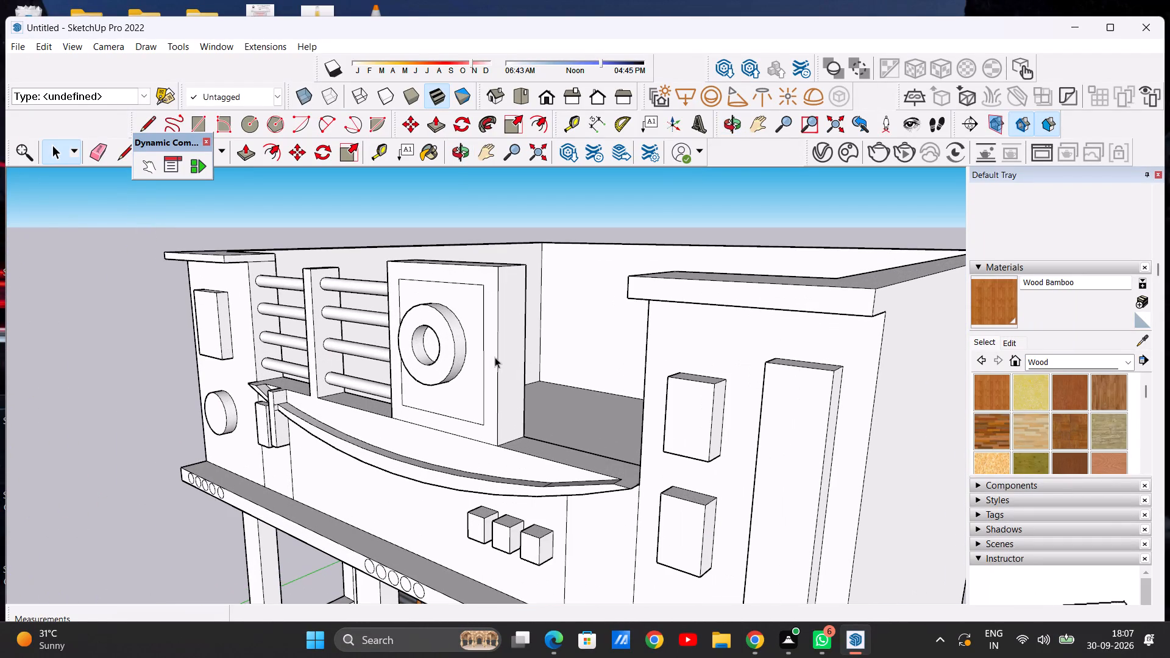
scroll(551, 334, "down", 4)
middle_click_drag(538, 336, 577, 352)
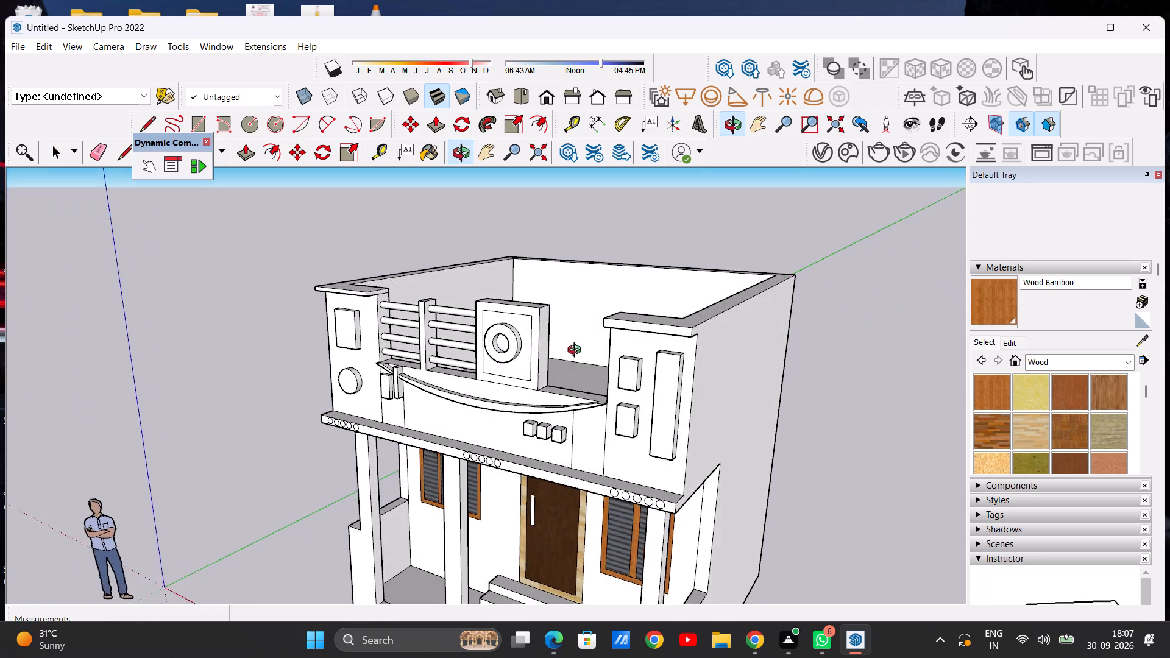
middle_click_drag(577, 352, 525, 334)
scroll(523, 317, "up", 11)
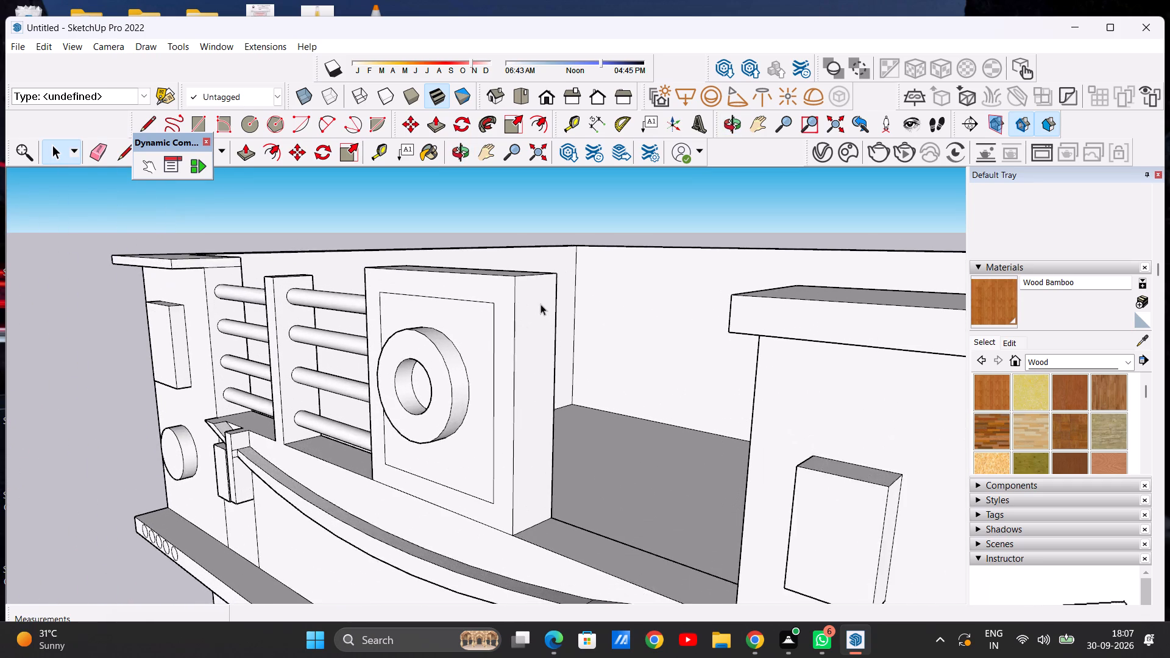
scroll(541, 304, "up", 1)
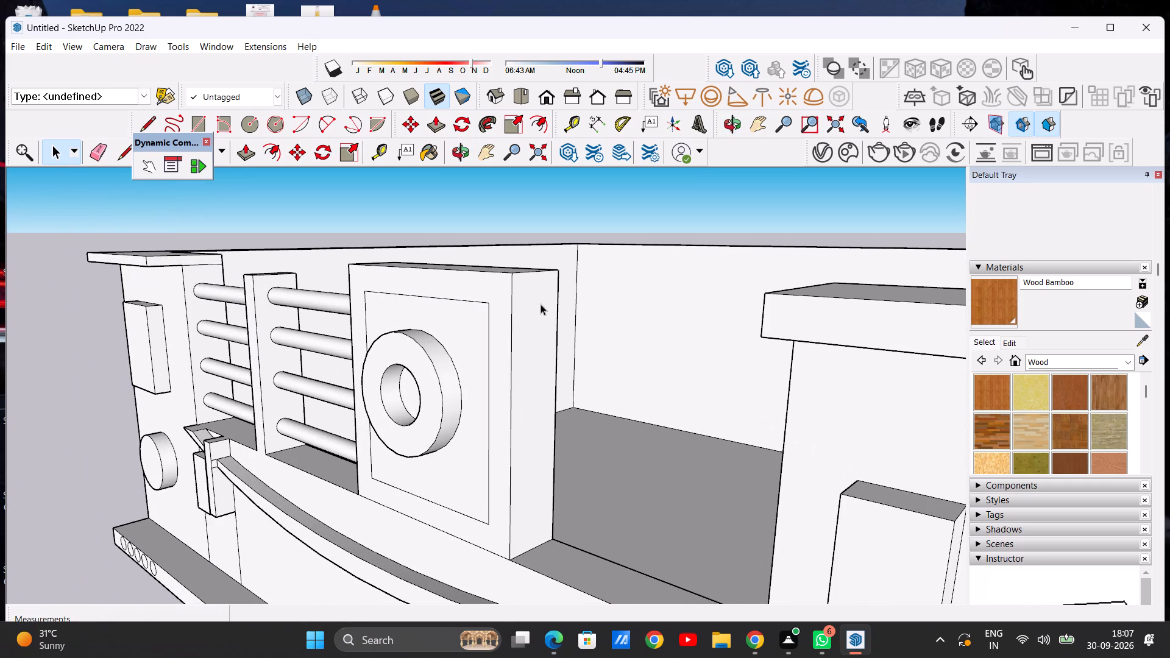
scroll(545, 306, "down", 11)
middle_click_drag(635, 349, 843, 332)
scroll(682, 341, "up", 8)
scroll(593, 299, "down", 4)
middle_click_drag(600, 304, 492, 310)
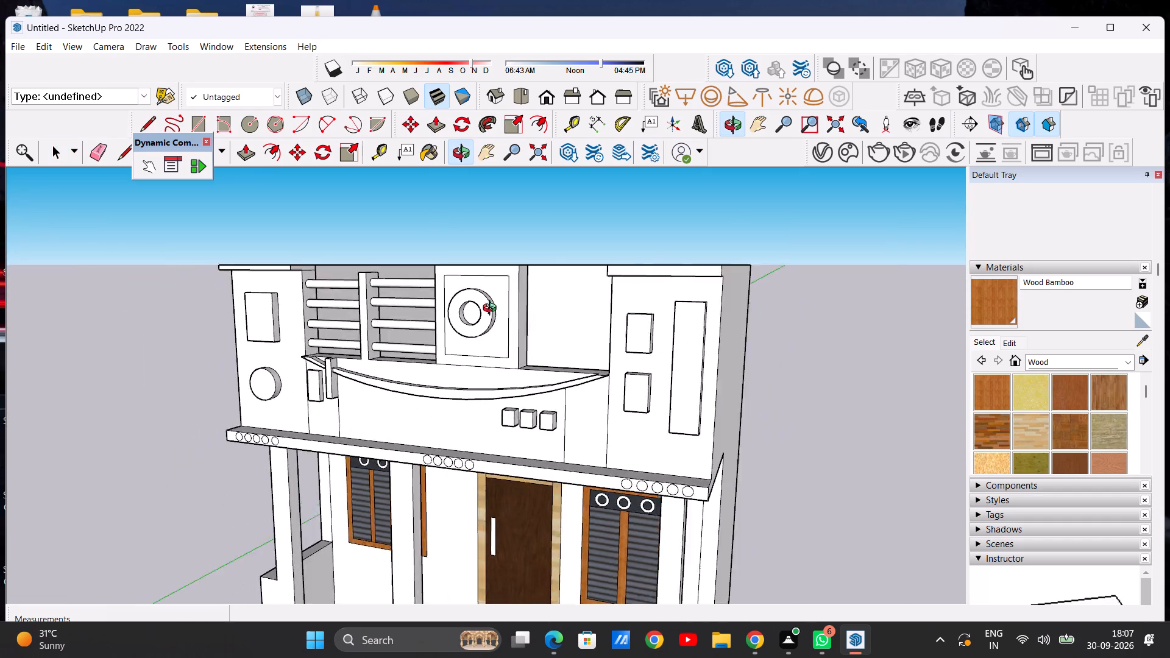
middle_click_drag(492, 310, 711, 300)
Draw a circle of about 1 7/16" radius on the three-panel end block's inner side face, just below the line under the cap.
scroll(591, 281, "up", 4)
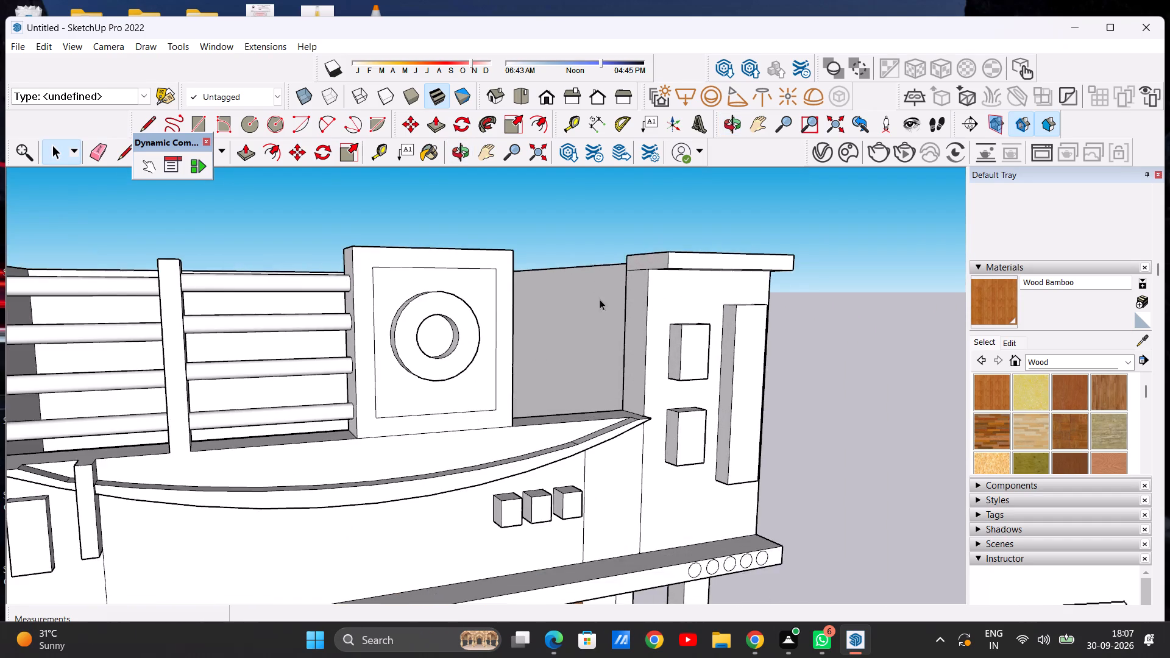
middle_click_drag(636, 306, 672, 311)
scroll(637, 294, "up", 5)
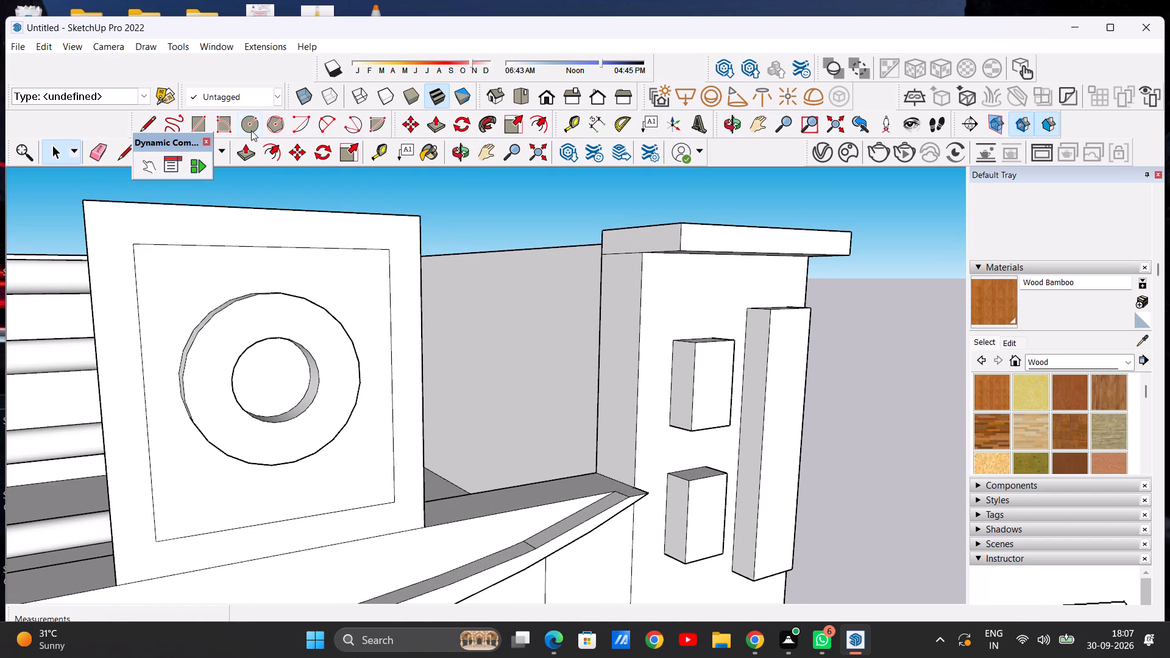
left_click(251, 130)
scroll(615, 288, "up", 10)
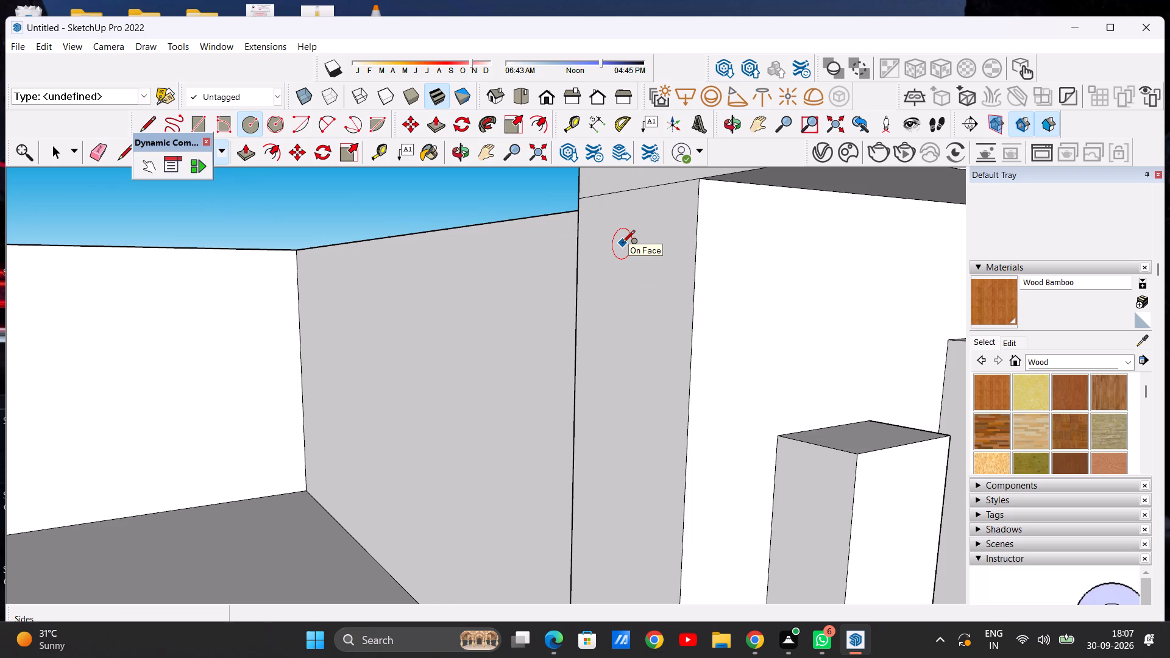
left_click(622, 244)
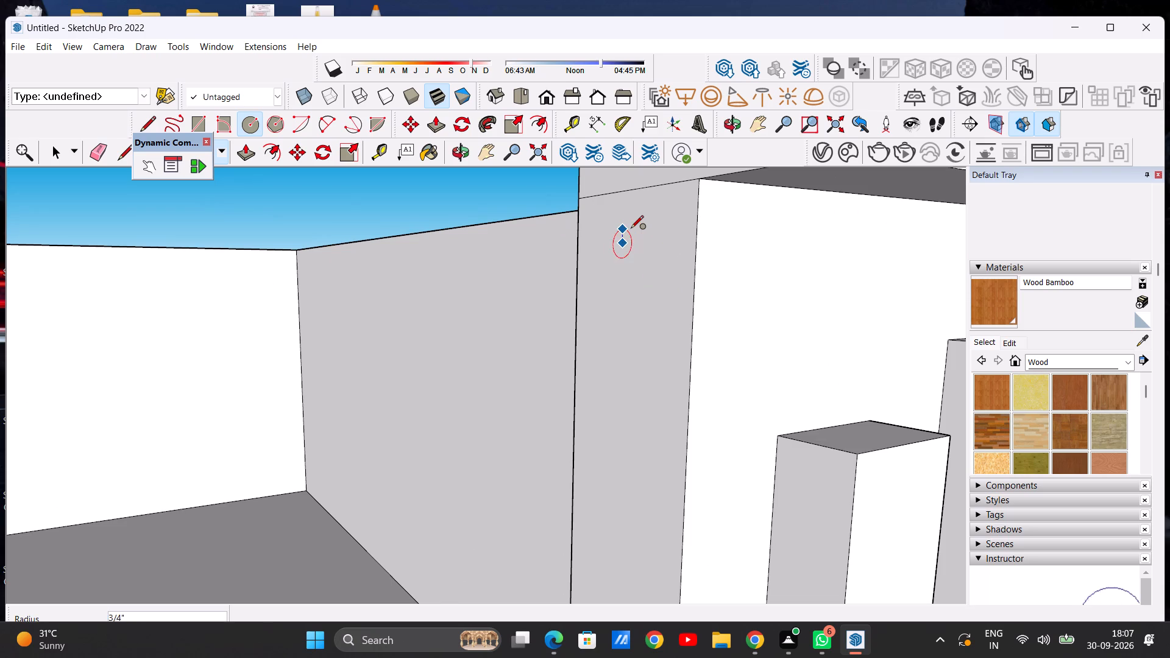
left_click(633, 219)
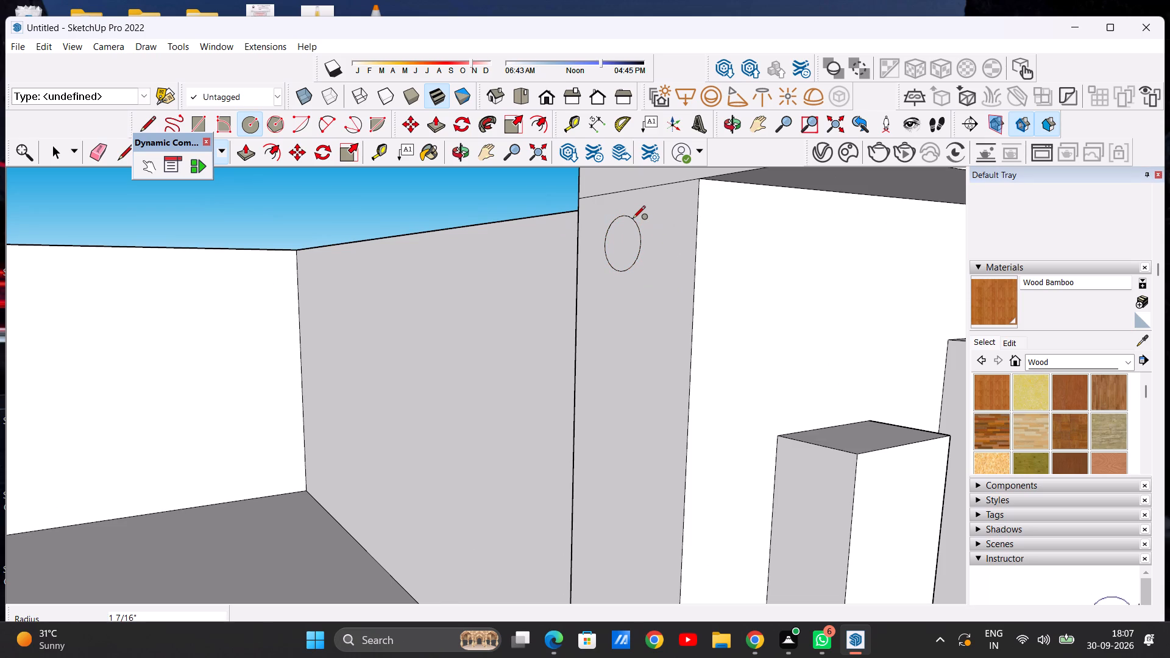
key("space")
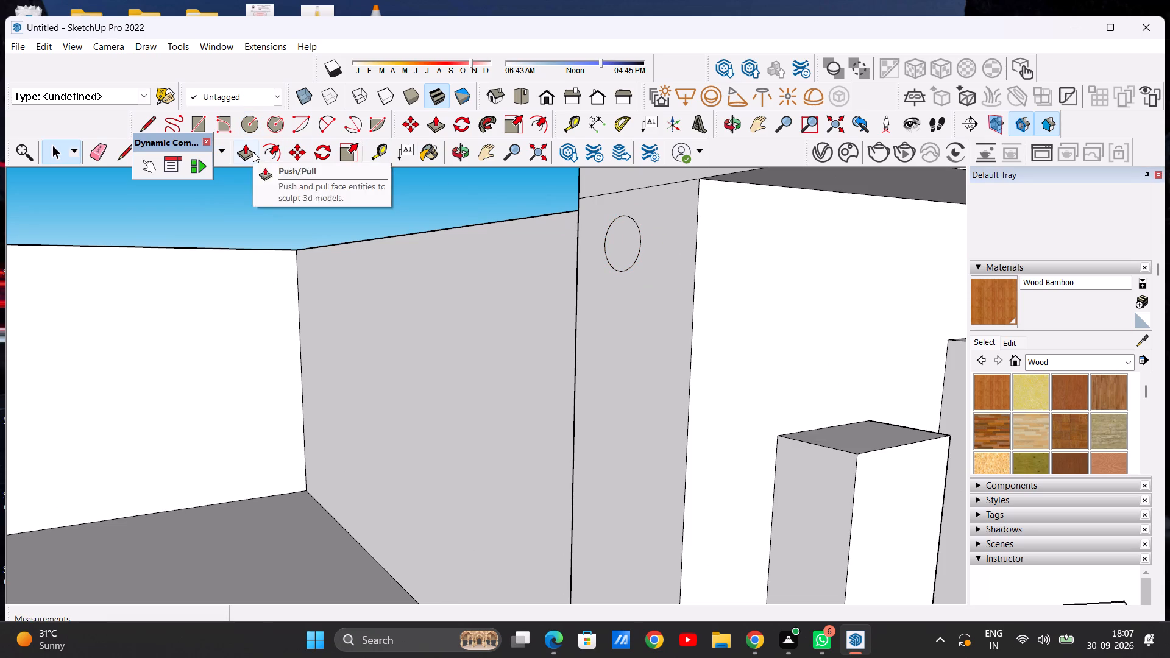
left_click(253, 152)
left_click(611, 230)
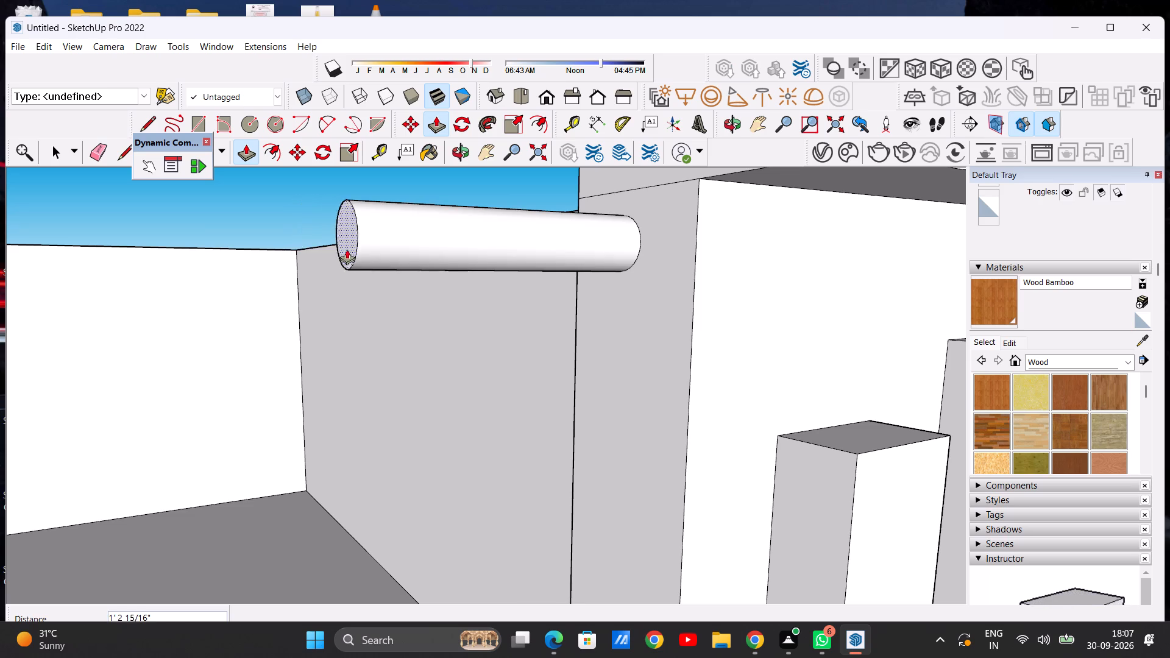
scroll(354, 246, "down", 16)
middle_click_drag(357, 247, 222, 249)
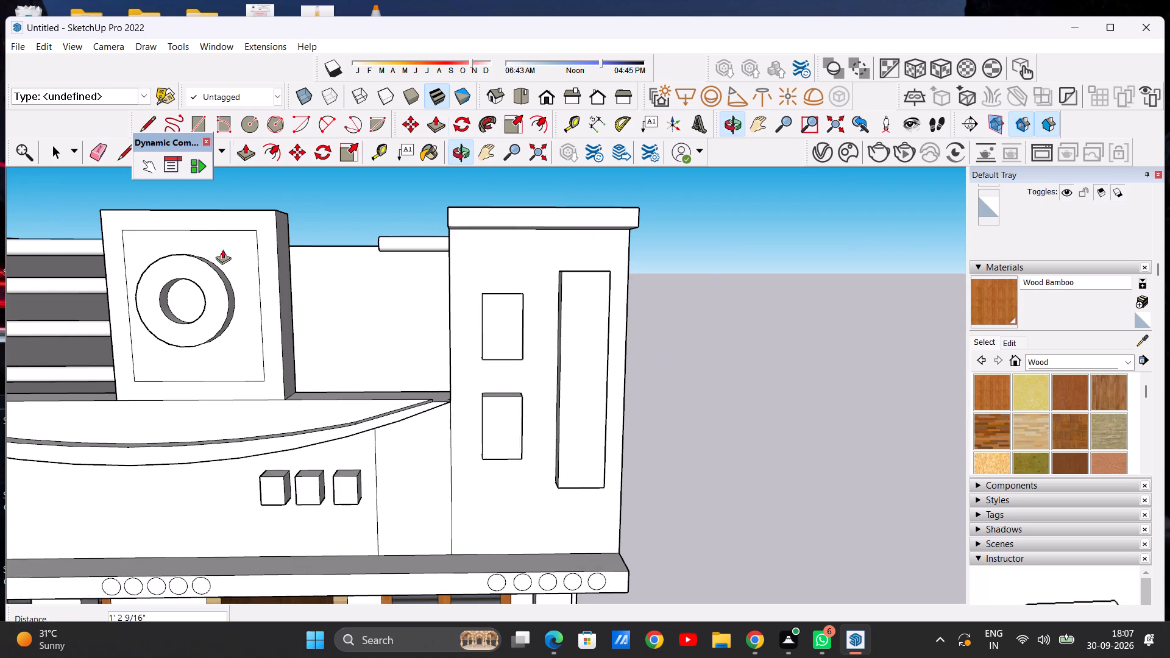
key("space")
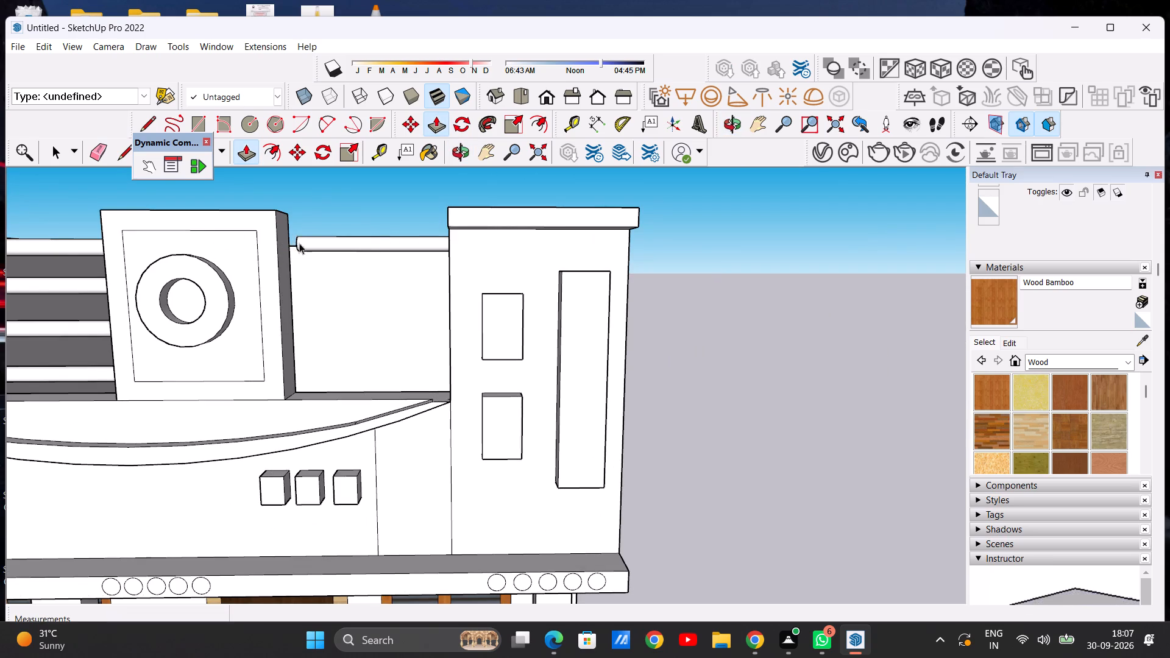
Examine the circle on the three-panel end block and the whole house elevation from the front, the side and above.
middle_click_drag(346, 279, 336, 310)
scroll(339, 308, "down", 6)
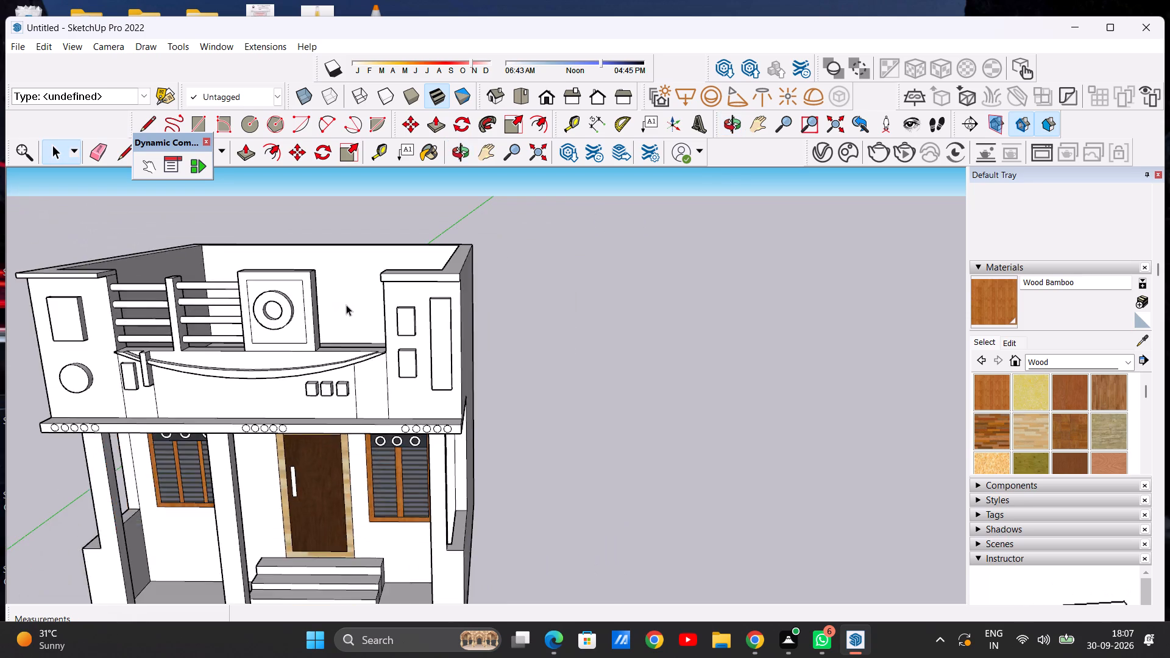
scroll(346, 305, "down", 3)
scroll(279, 308, "up", 1)
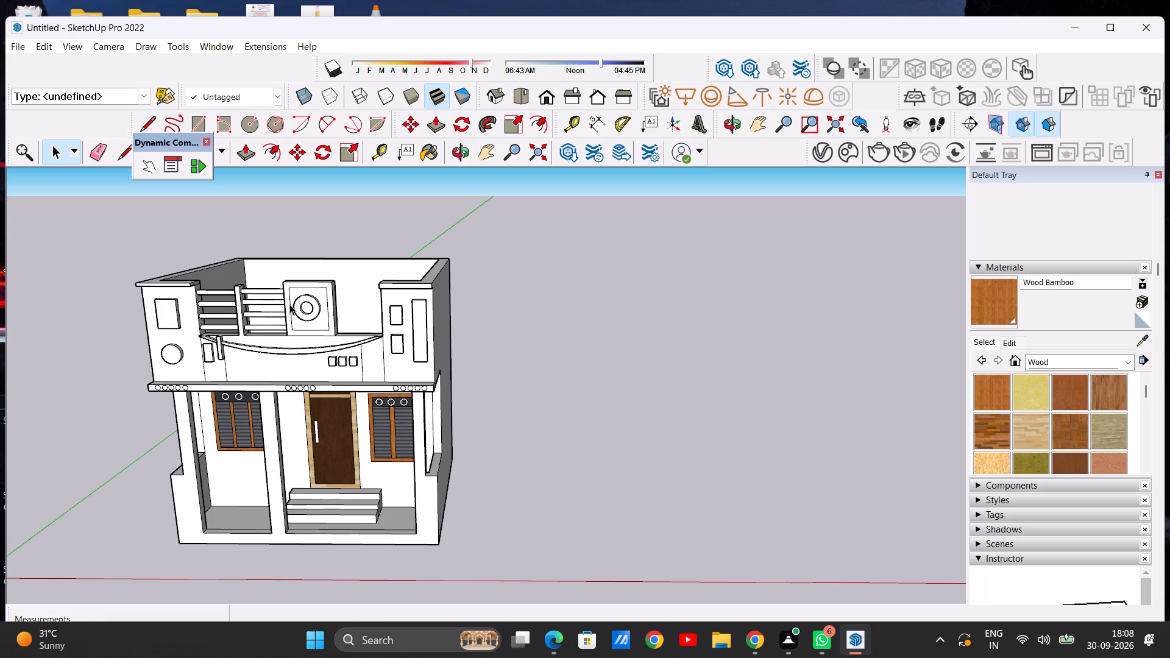
middle_click_drag(283, 317, 283, 318)
middle_click_drag(283, 318, 448, 316)
scroll(413, 307, "up", 11)
middle_click_drag(388, 315, 479, 299)
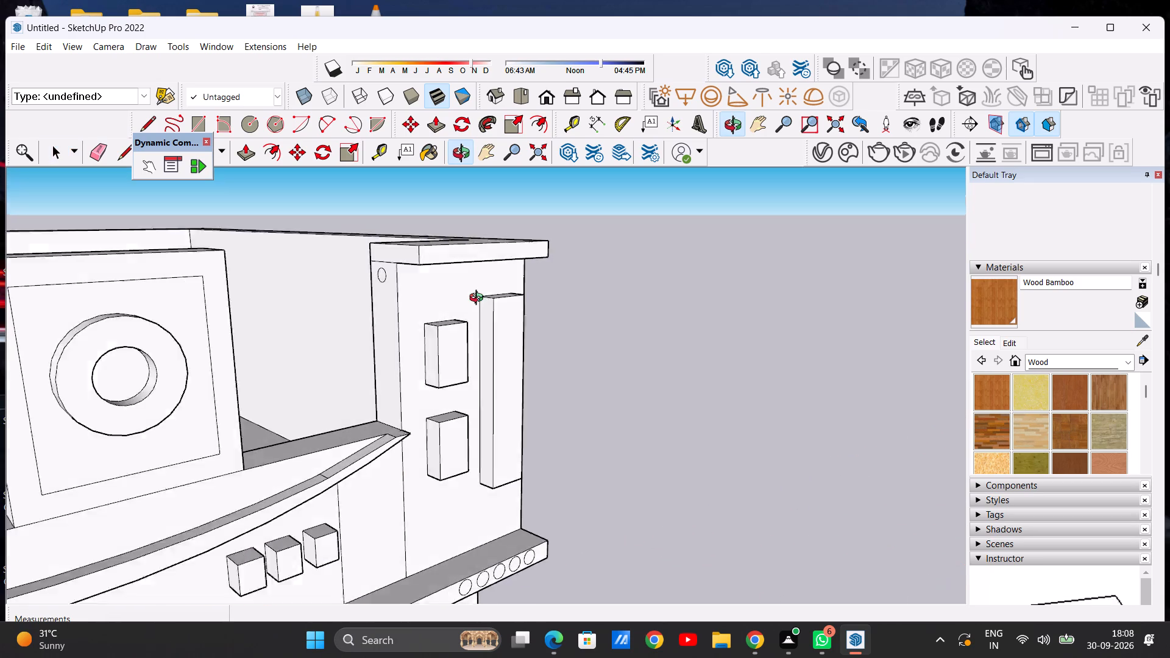
middle_click_drag(479, 299, 489, 304)
scroll(399, 277, "up", 6)
scroll(392, 275, "down", 2)
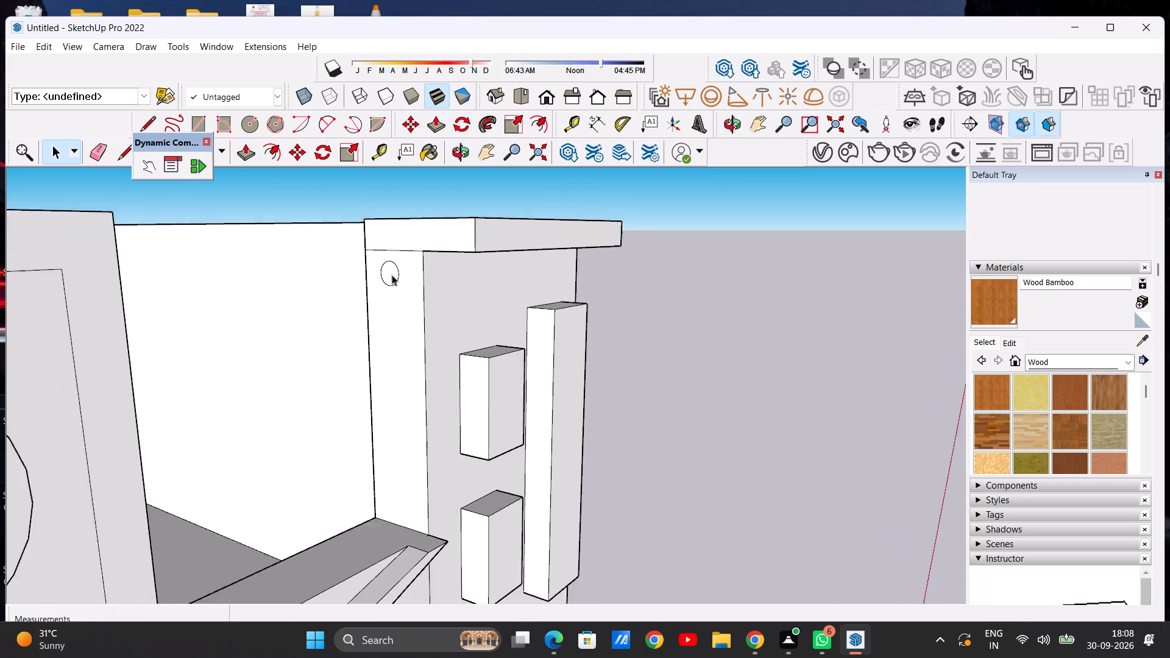
scroll(392, 275, "down", 16)
middle_click_drag(405, 318, 205, 408)
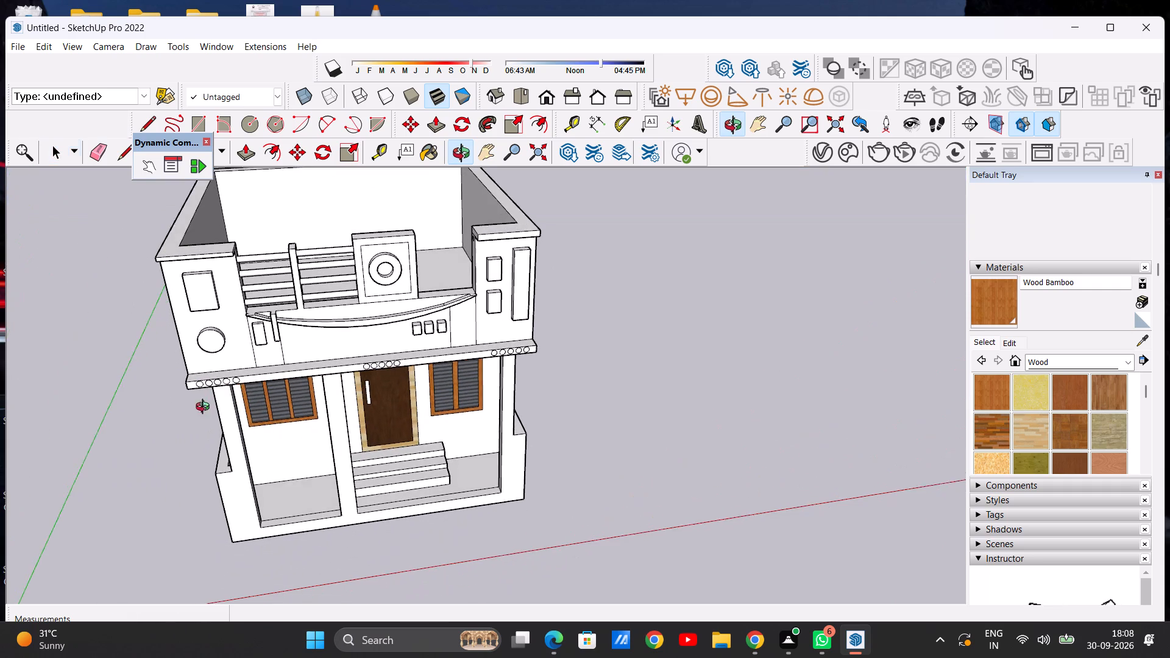
middle_click_drag(205, 408, 207, 408)
Draw a line about 3 5/8" long from the curved band's inner end corner to the three-panel end block's base edge.
scroll(434, 311, "up", 7)
middle_click_drag(457, 300, 428, 369)
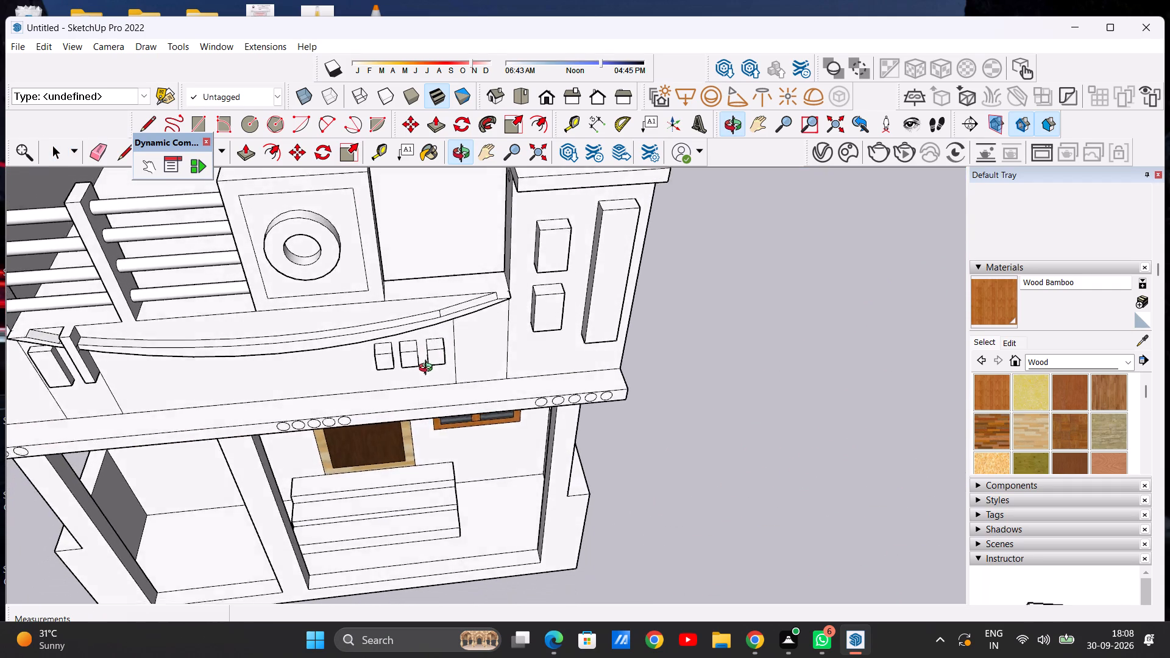
middle_click_drag(428, 369, 402, 426)
scroll(436, 347, "up", 1)
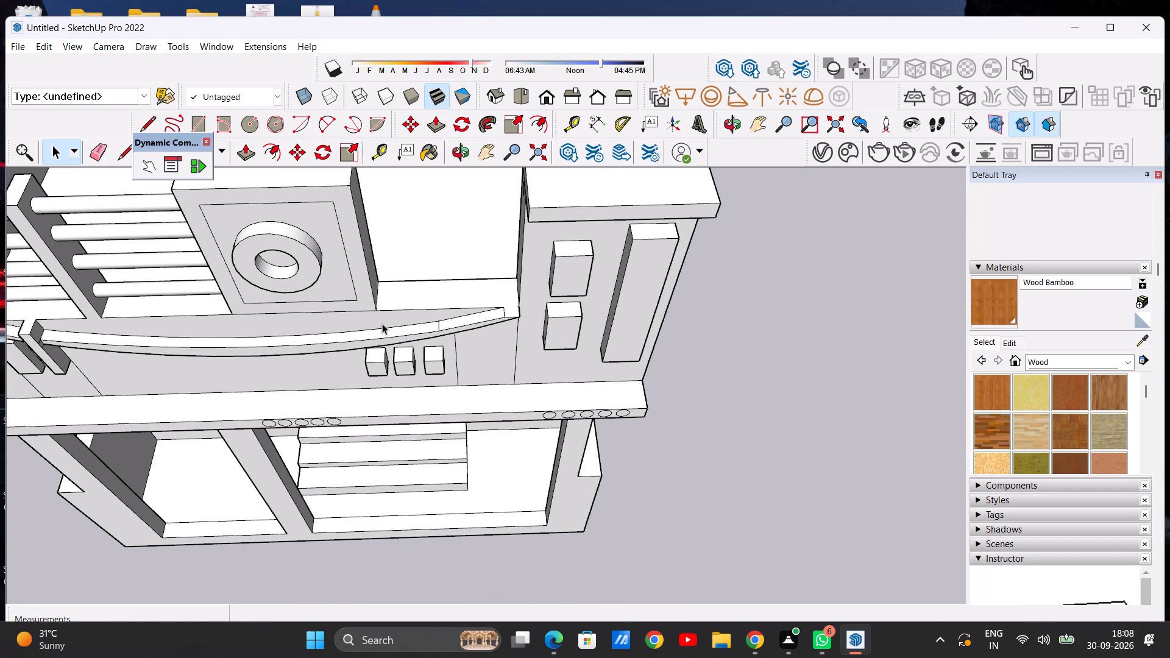
key("l")
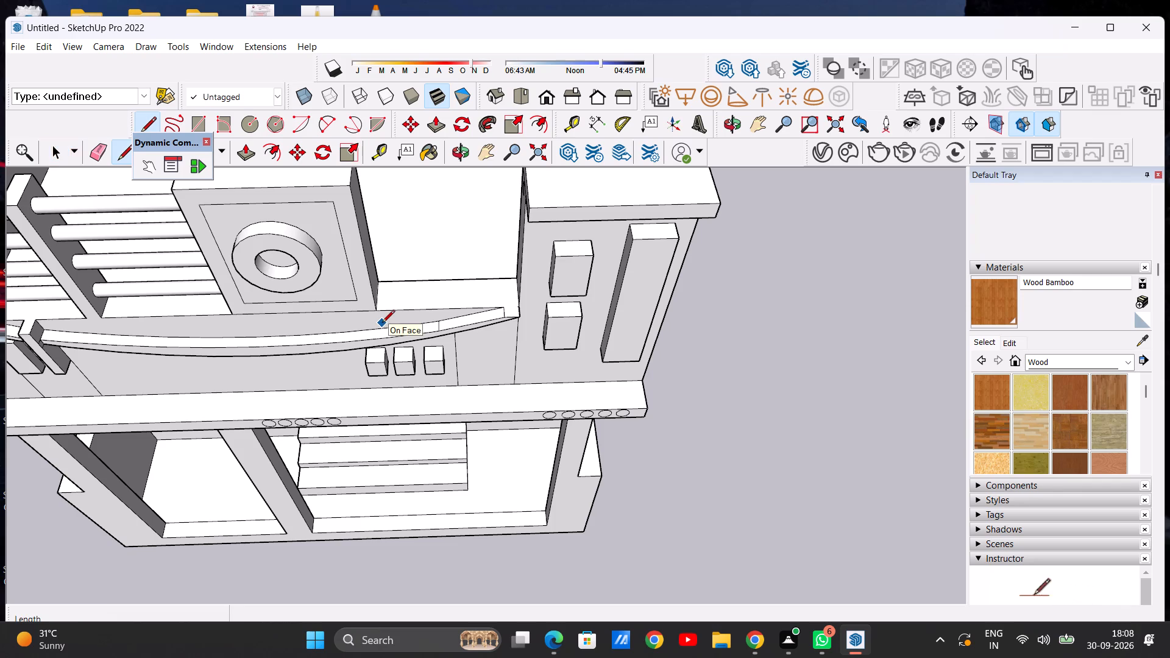
scroll(510, 308, "up", 13)
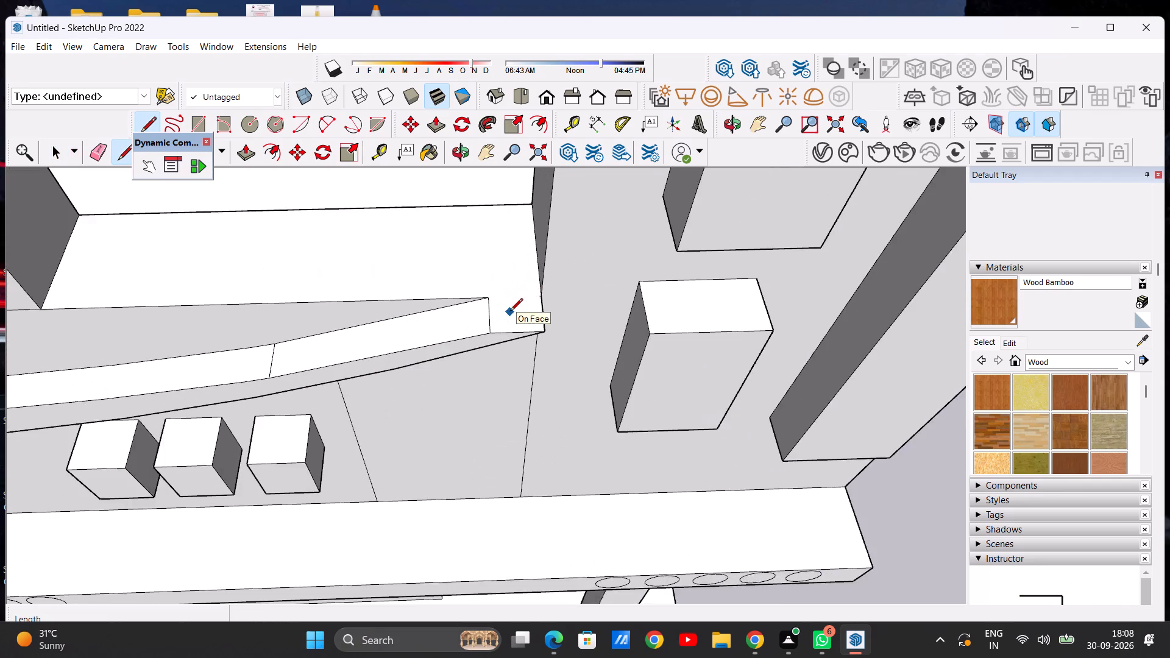
left_click(485, 295)
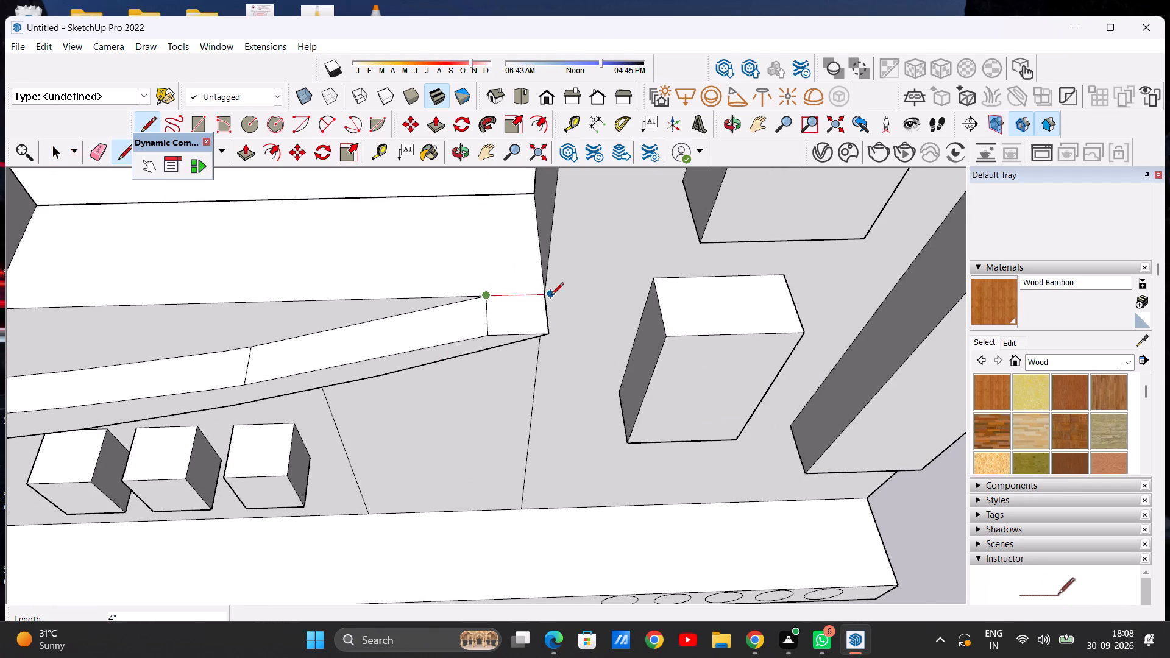
left_click(546, 295)
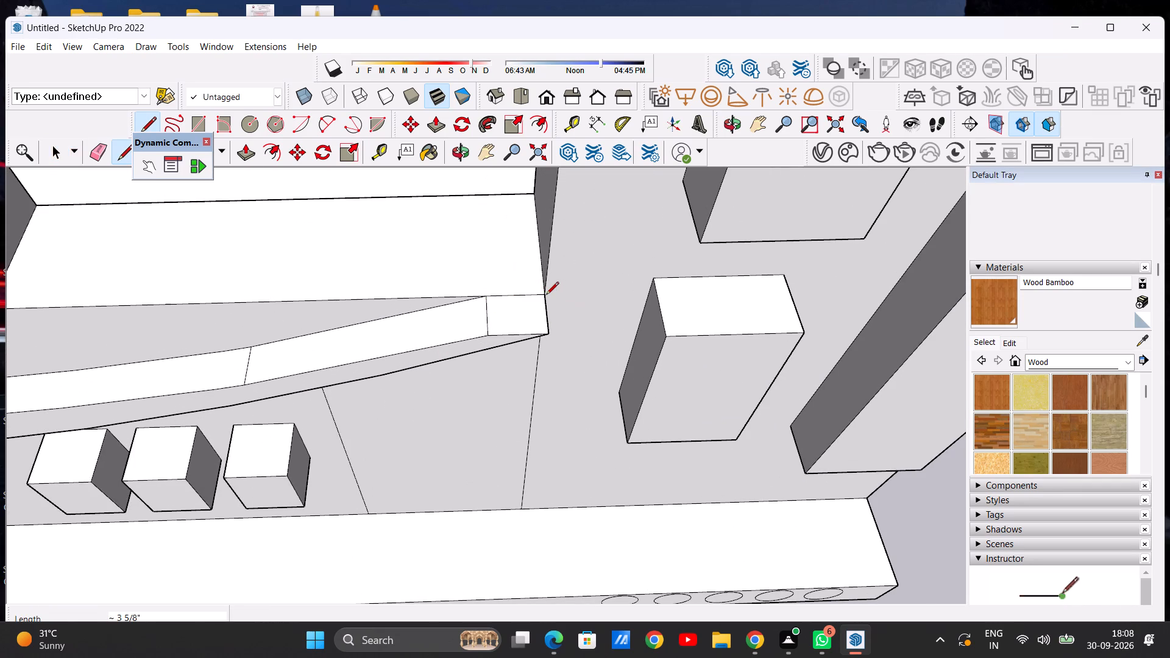
key("space")
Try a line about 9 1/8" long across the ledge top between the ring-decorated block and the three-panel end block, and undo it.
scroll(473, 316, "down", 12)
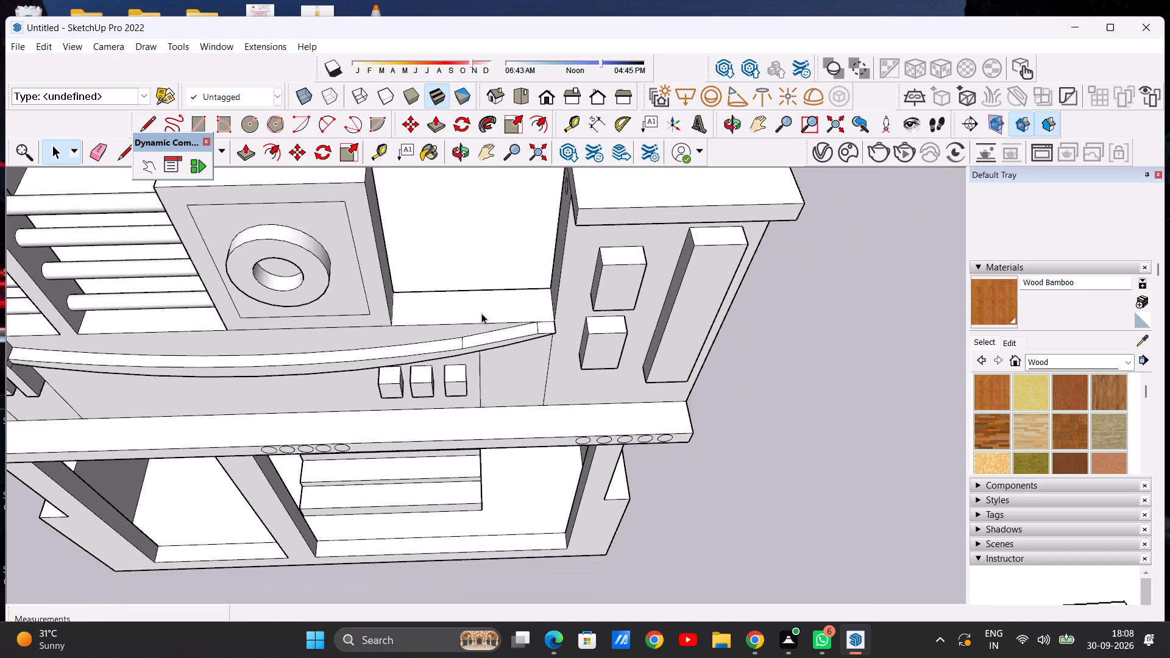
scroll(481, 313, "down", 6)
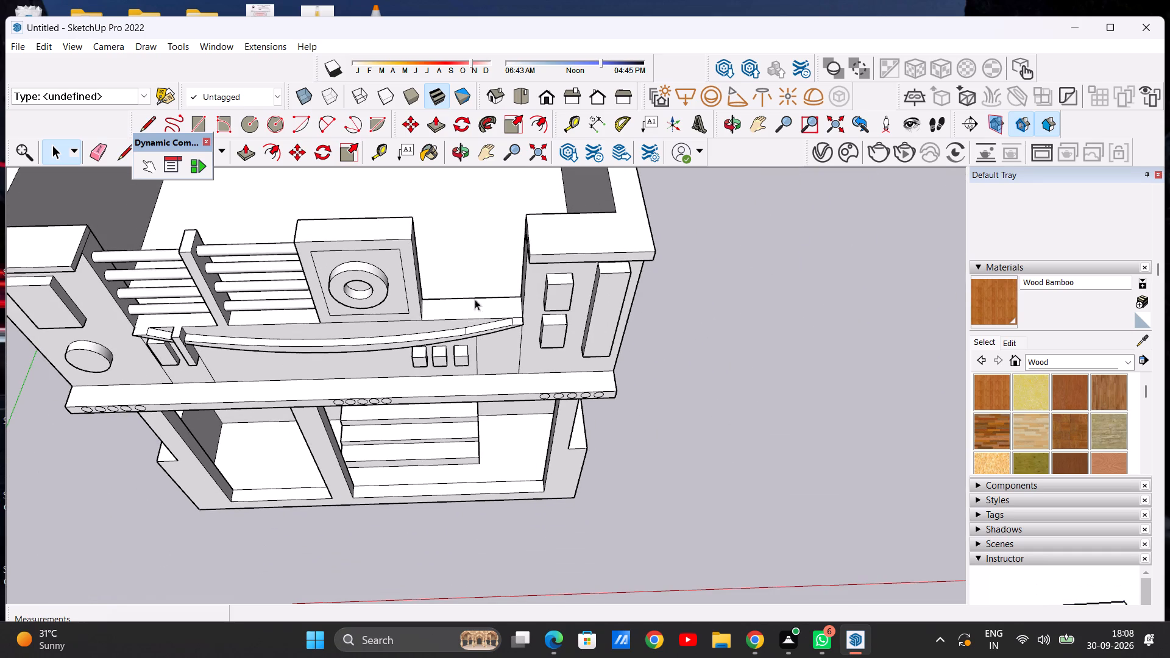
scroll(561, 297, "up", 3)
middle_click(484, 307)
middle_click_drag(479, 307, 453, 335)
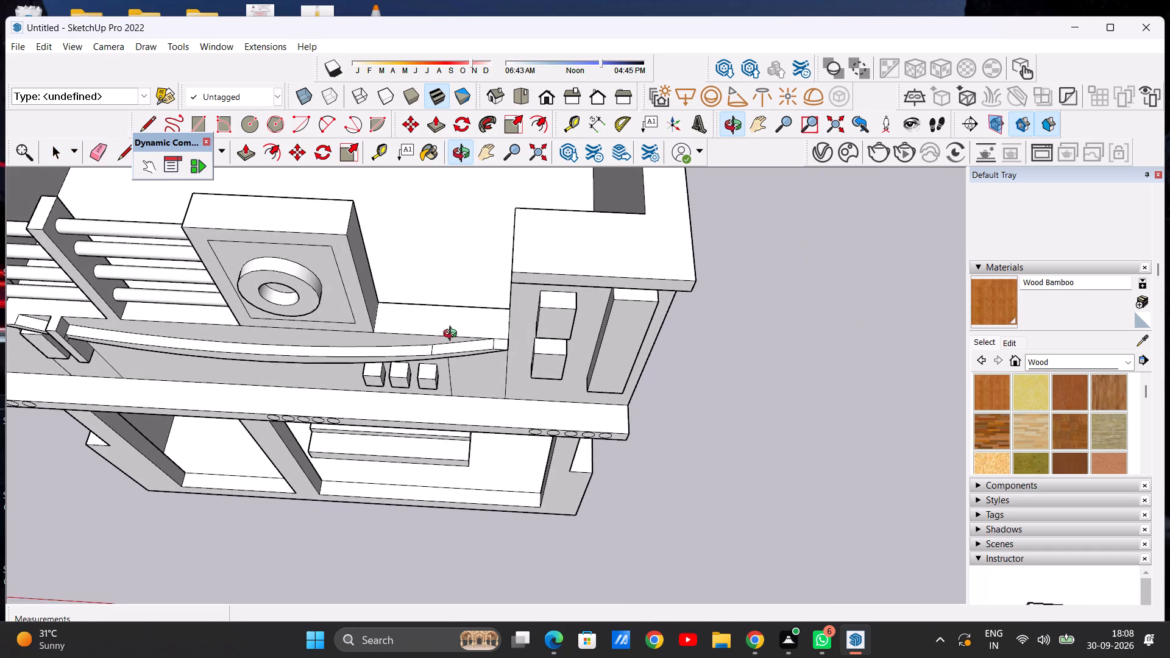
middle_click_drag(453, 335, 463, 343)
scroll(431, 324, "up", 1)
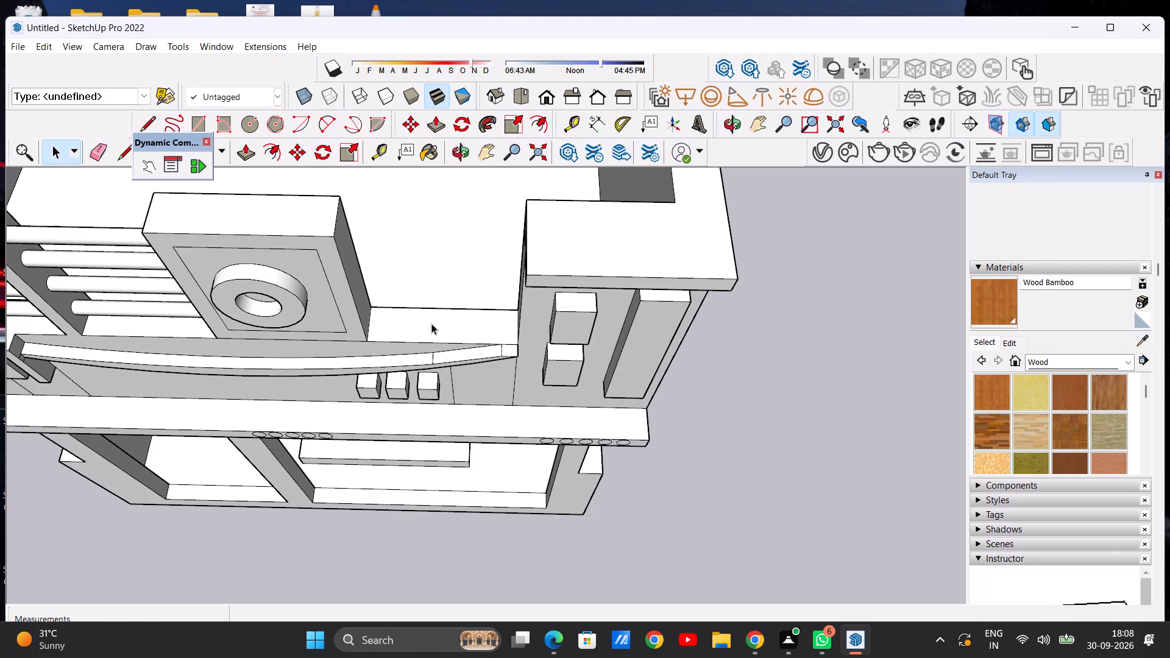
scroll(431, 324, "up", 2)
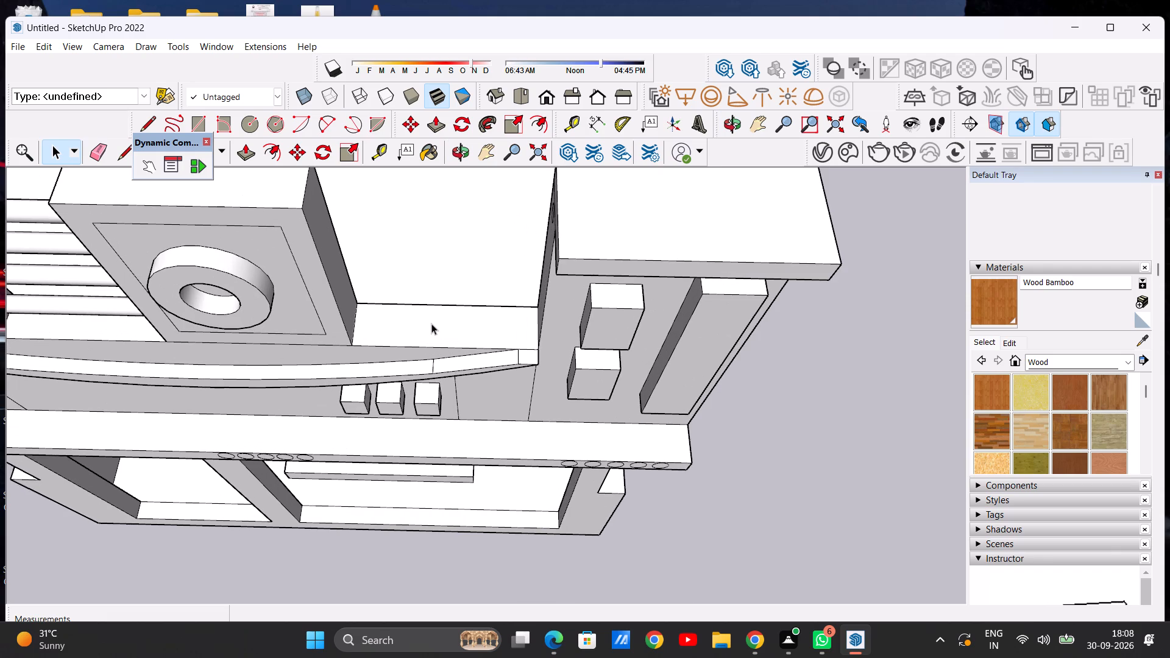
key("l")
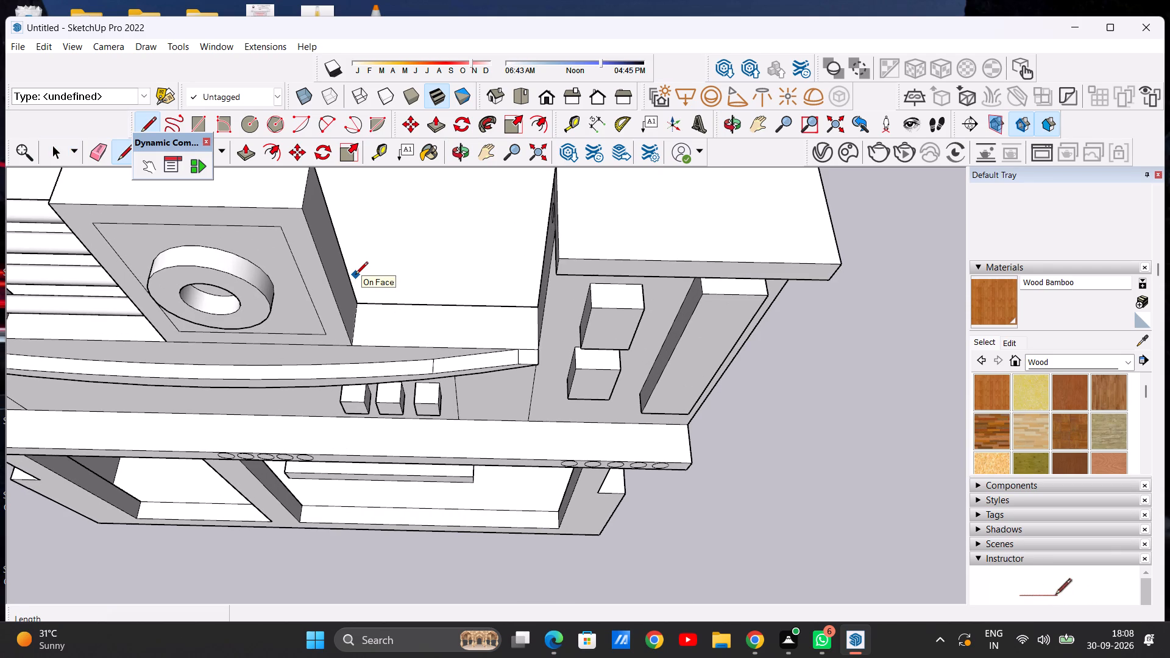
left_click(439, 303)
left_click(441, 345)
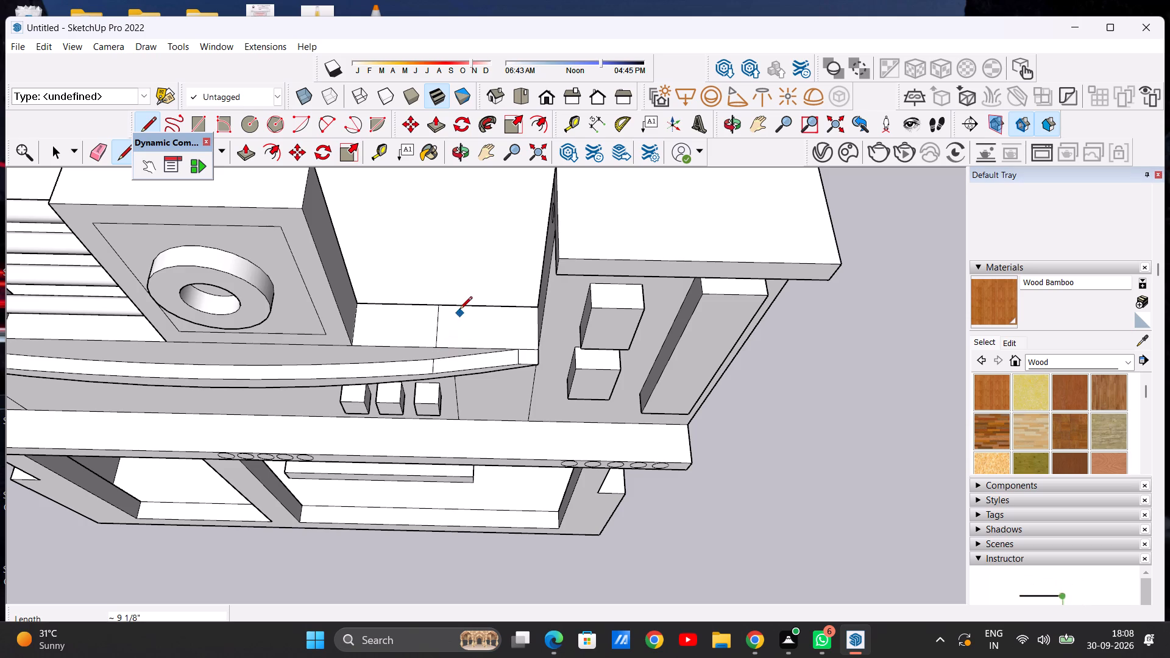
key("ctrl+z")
Draw a circle of about 2 3/8" radius midway along the ledge top between the ring-decorated block and the three-panel end block.
key("c")
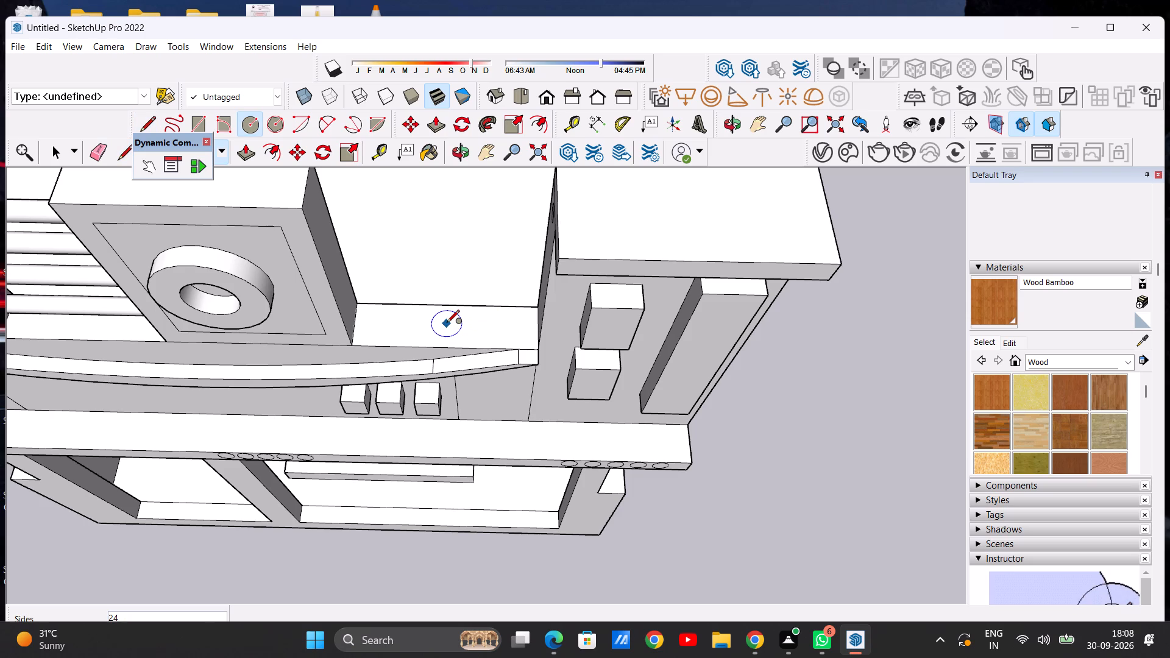
left_click(447, 324)
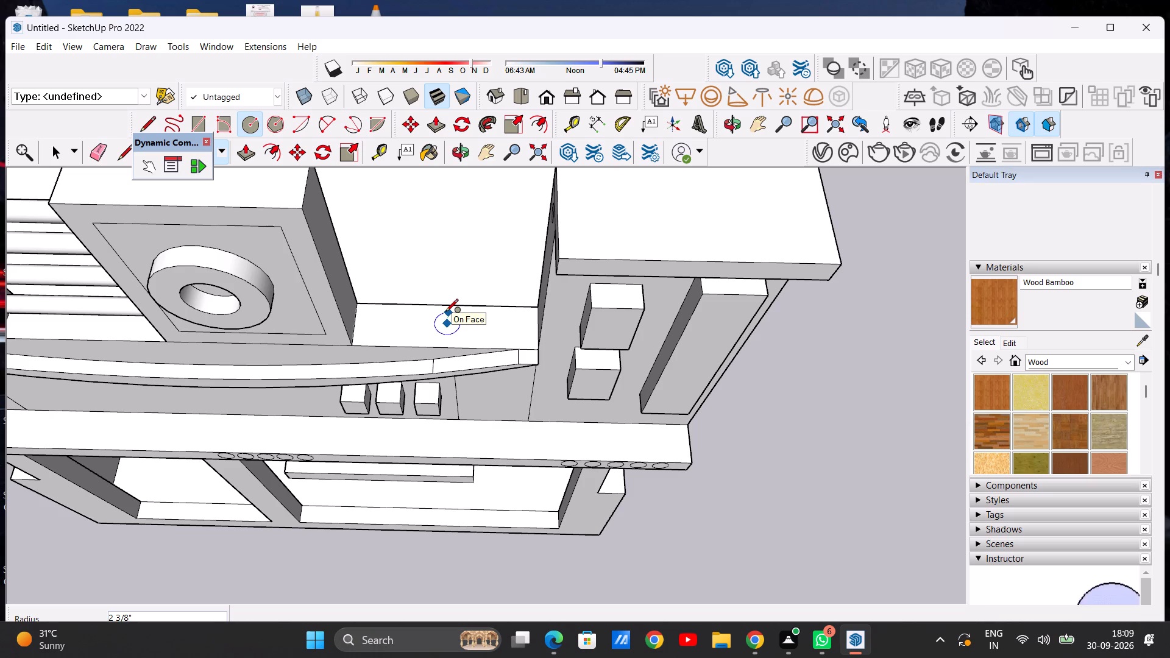
left_click(445, 313)
key("space")
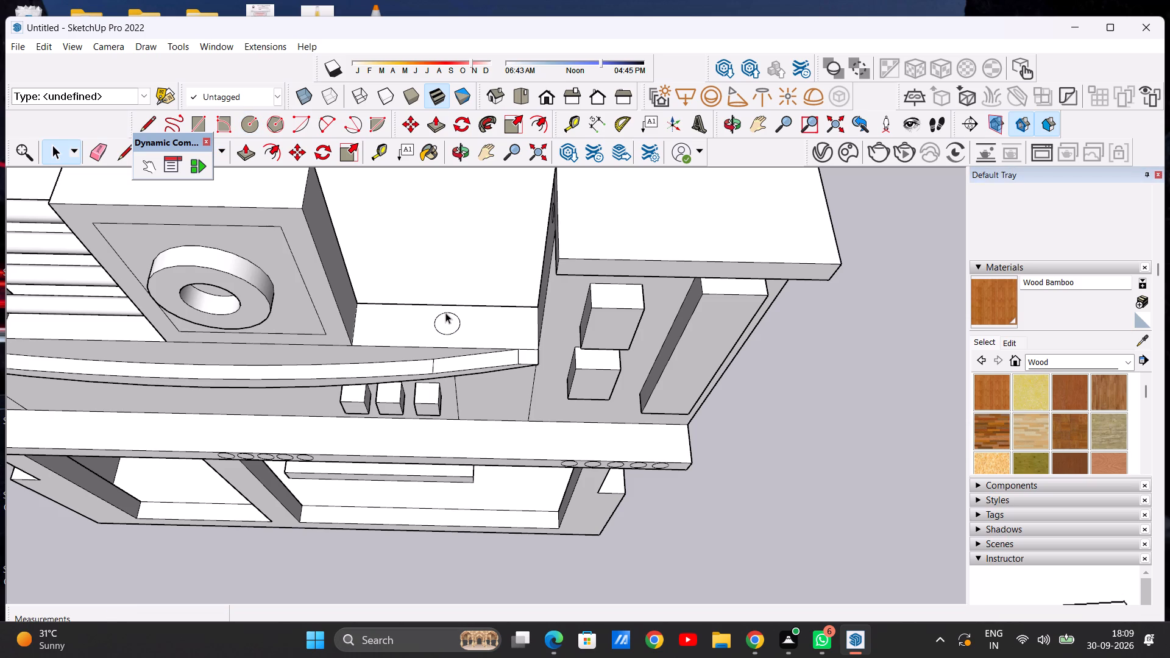
Examine the circle on the ledge and the whole house elevation from above and from the front.
scroll(472, 301, "down", 6)
middle_click_drag(452, 360, 447, 297)
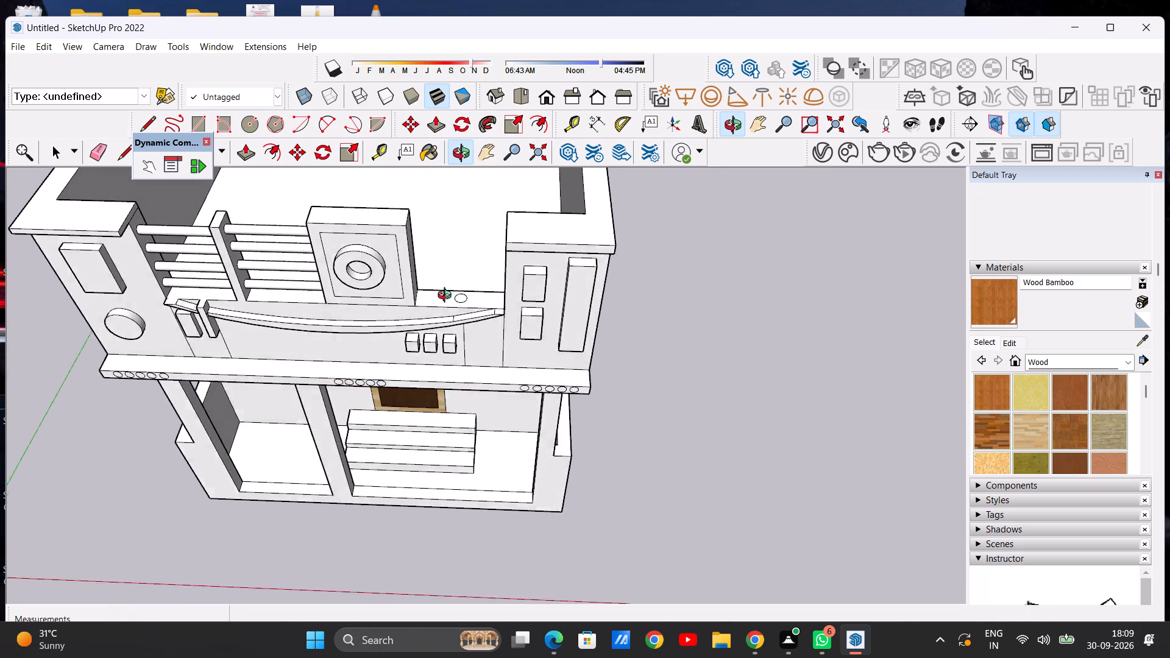
middle_click_drag(447, 297, 450, 328)
scroll(453, 322, "up", 3)
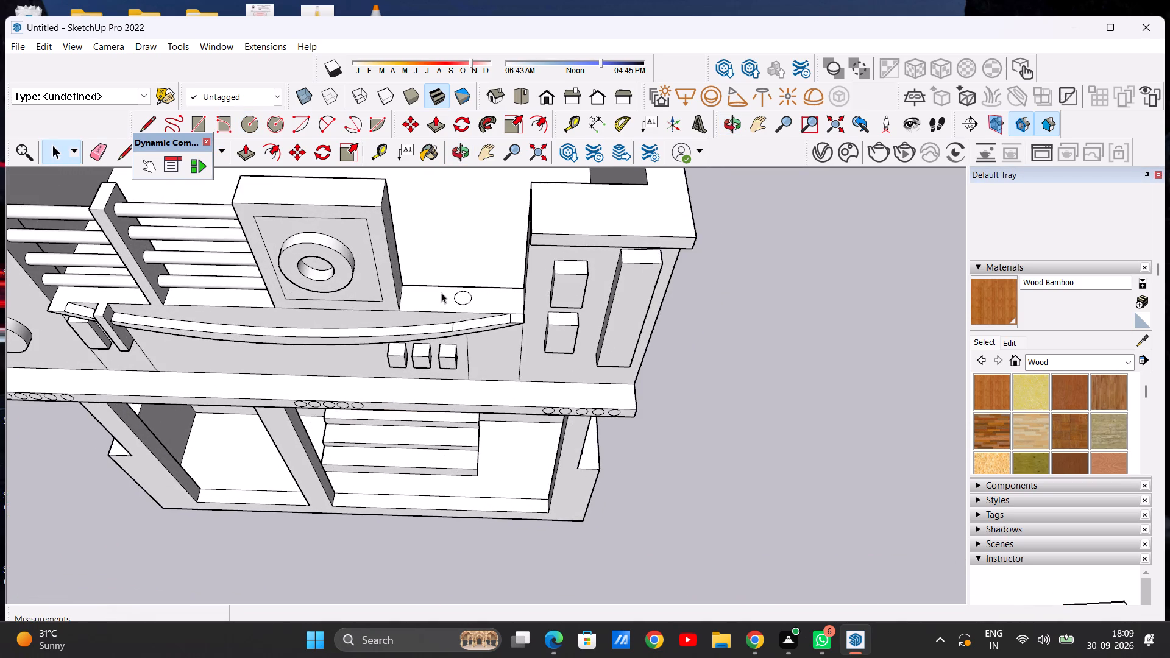
scroll(441, 292, "down", 11)
middle_click_drag(487, 291, 567, 167)
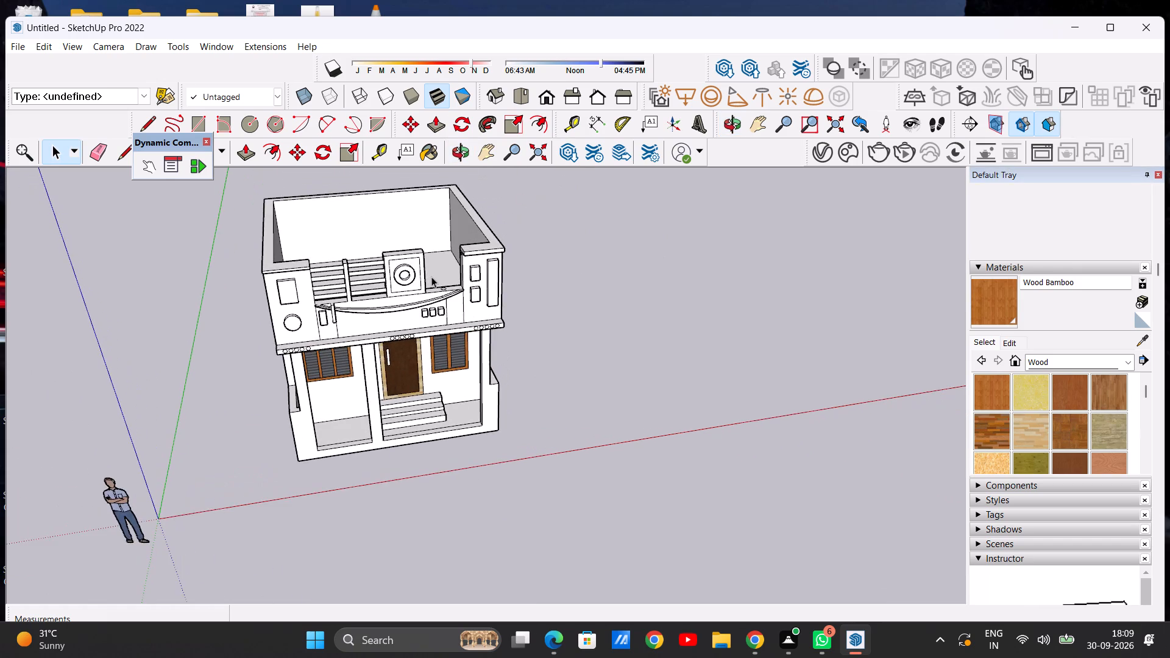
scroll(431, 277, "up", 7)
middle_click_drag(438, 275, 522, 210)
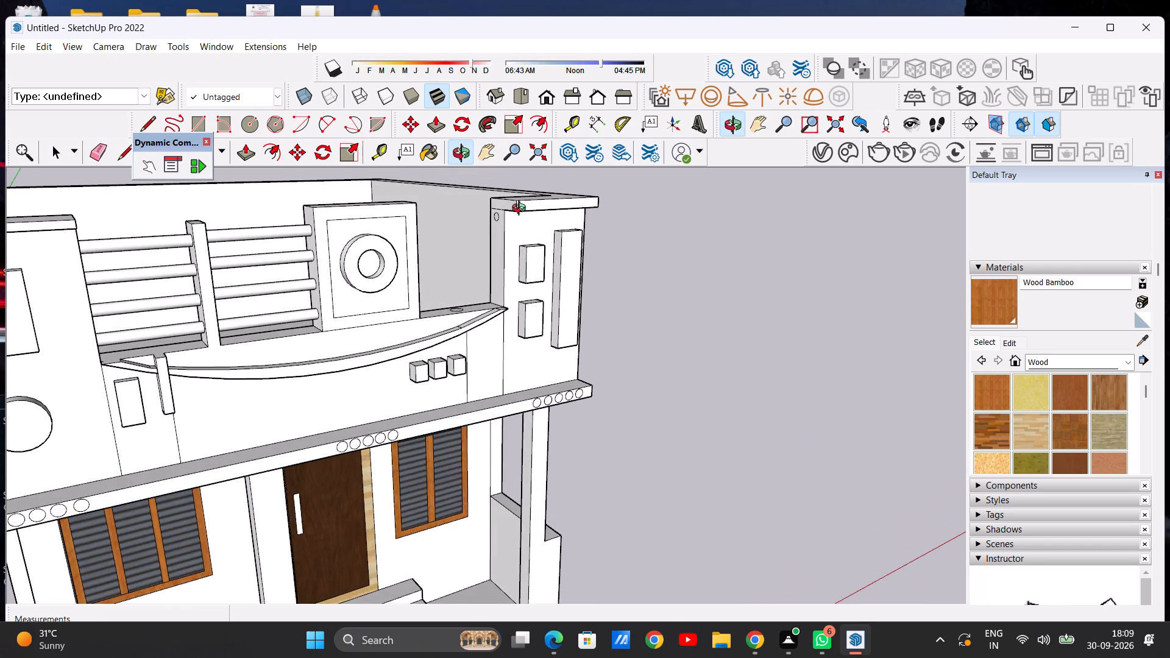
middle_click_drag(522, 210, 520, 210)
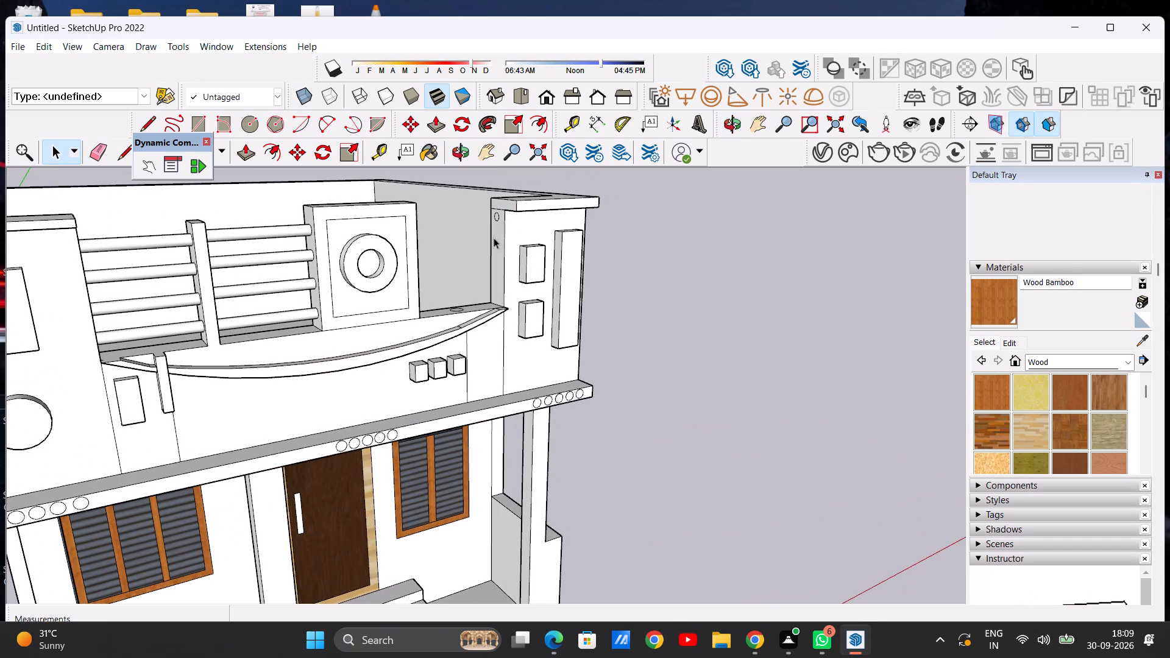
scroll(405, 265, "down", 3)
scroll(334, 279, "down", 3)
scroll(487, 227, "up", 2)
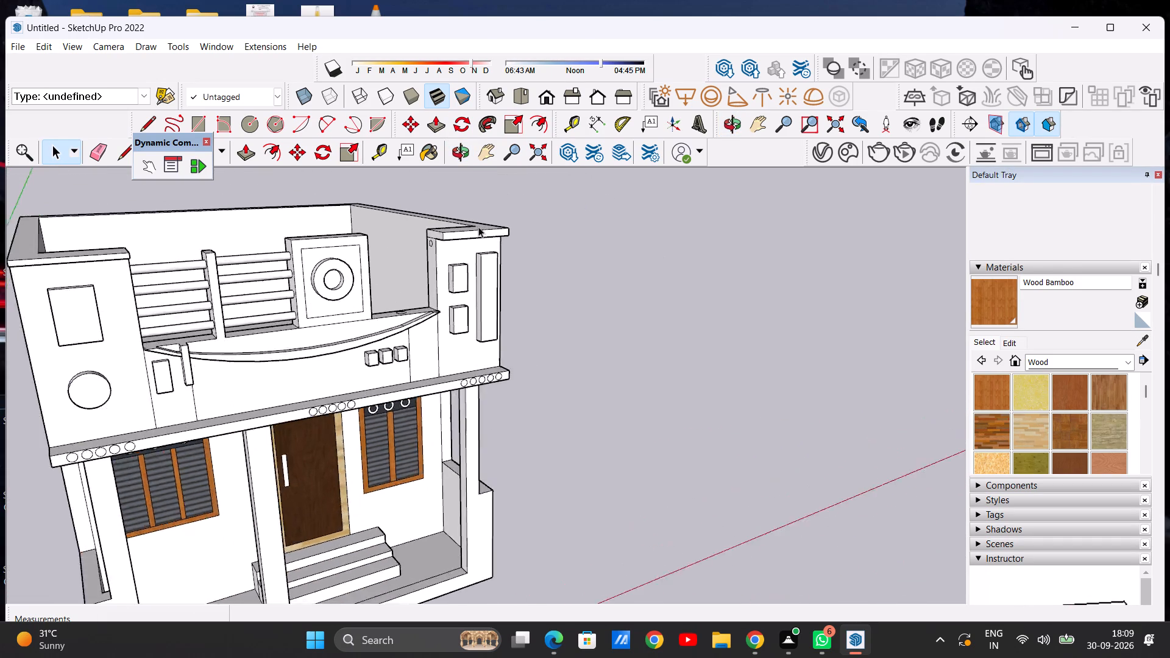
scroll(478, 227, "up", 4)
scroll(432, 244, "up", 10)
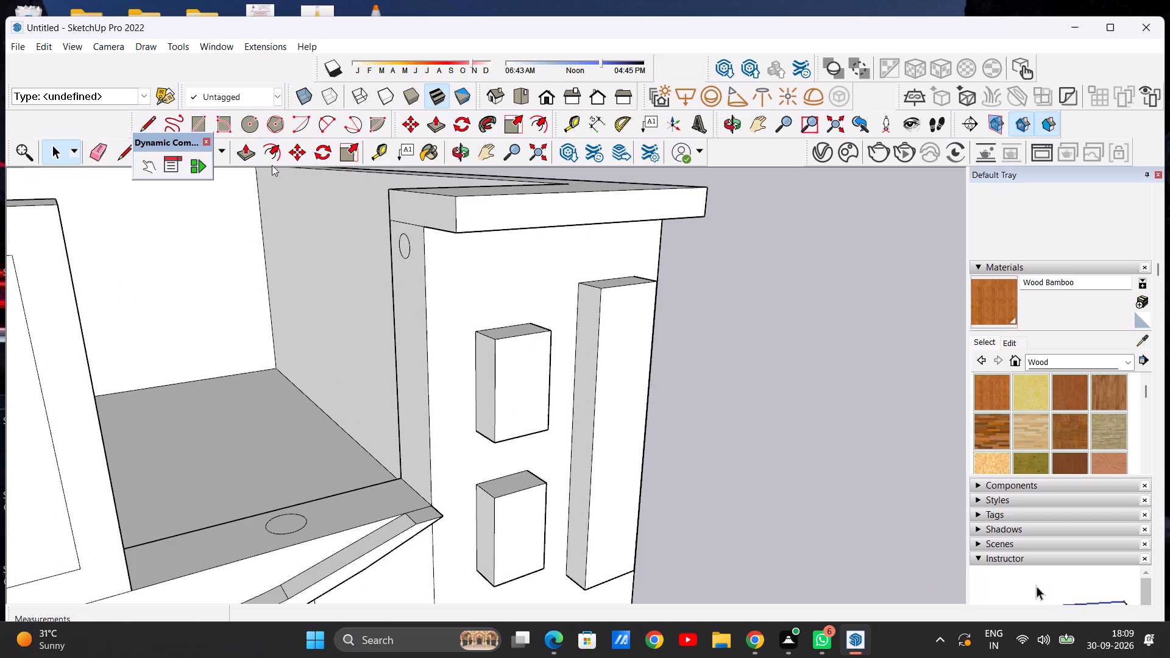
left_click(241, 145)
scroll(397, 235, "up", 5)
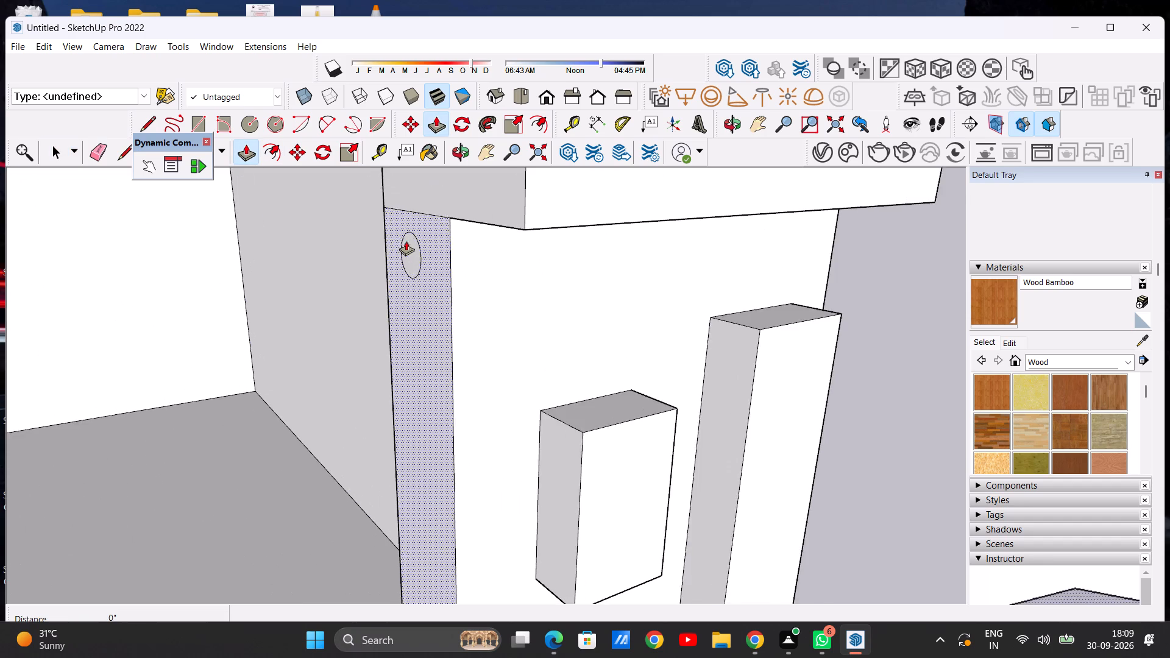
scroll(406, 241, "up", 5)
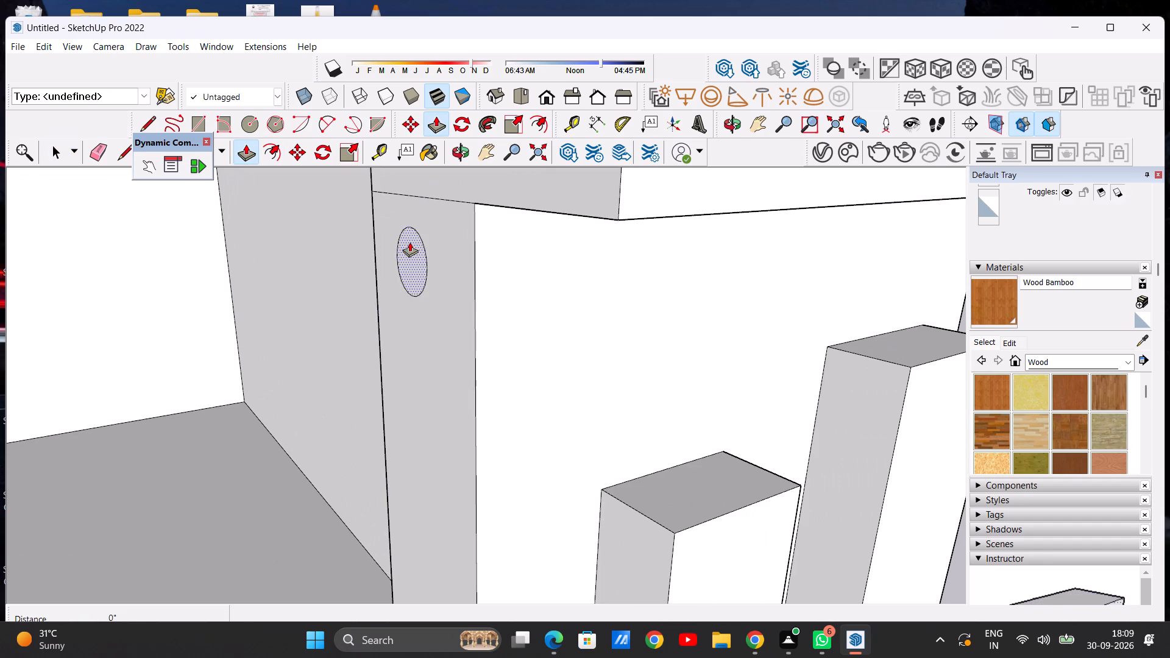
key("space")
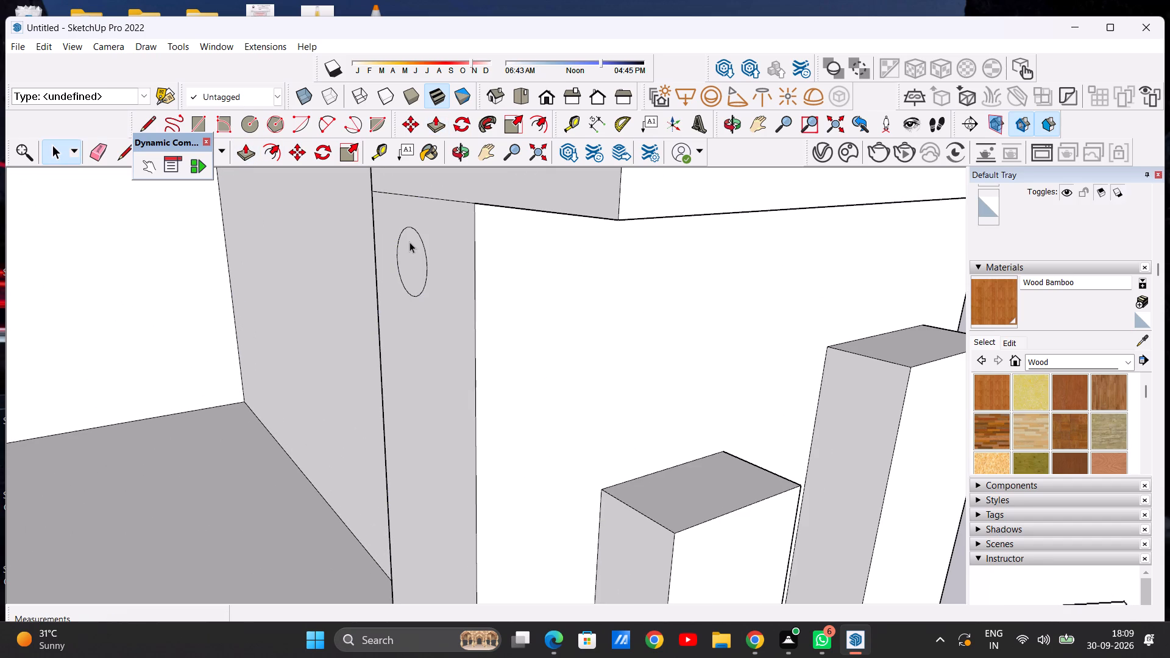
Copy the circle near the top of the three-panel end block's inner side face about 2' 7/8" straight down the face.
double_click(415, 271)
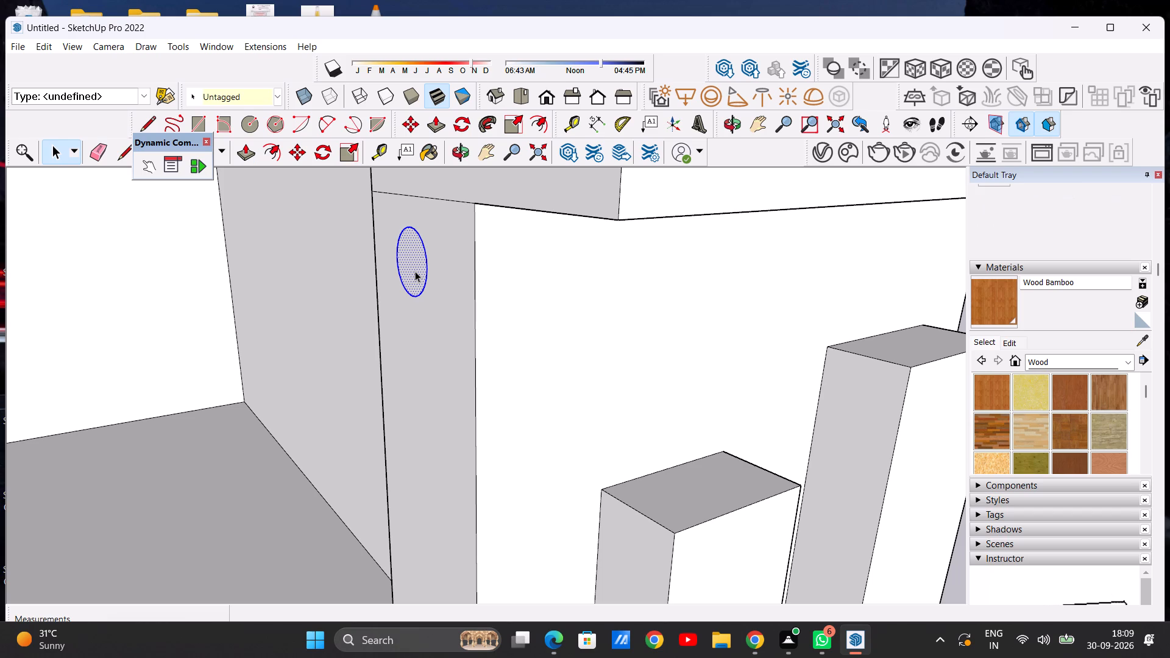
scroll(415, 271, "down", 20)
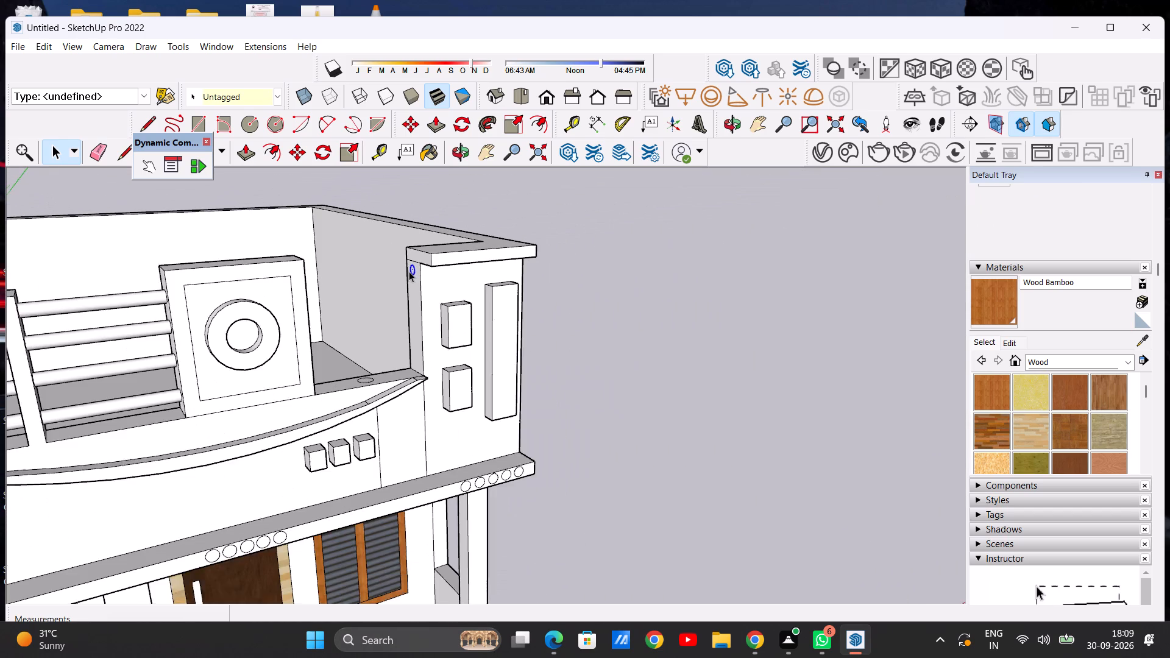
scroll(409, 271, "down", 2)
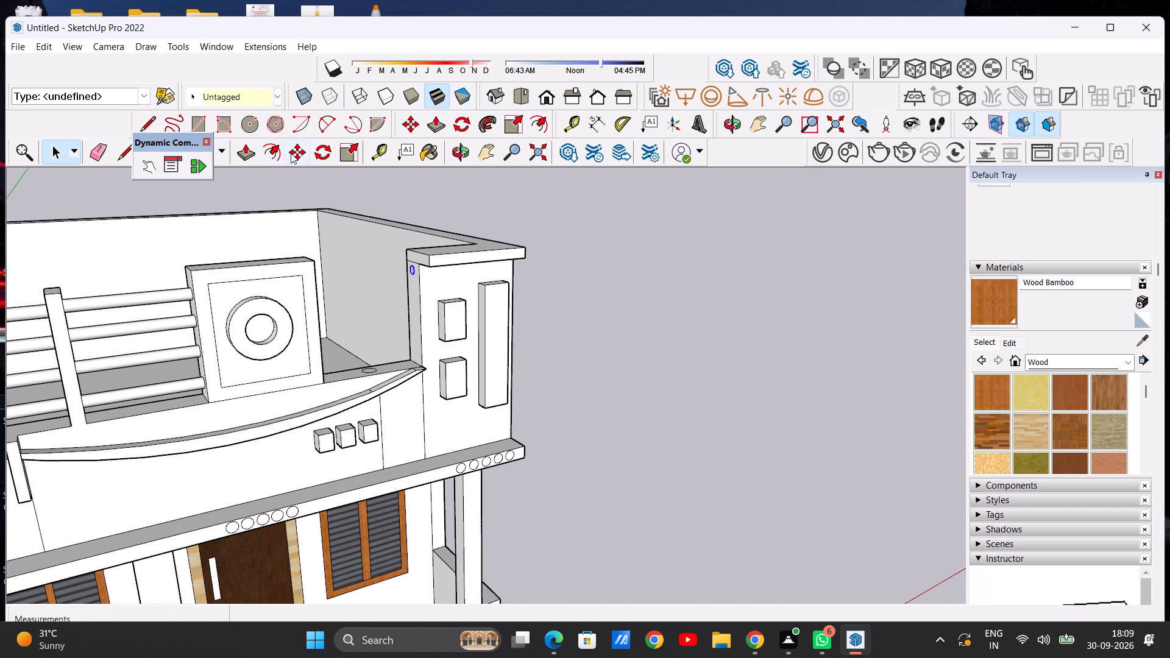
left_click(291, 153)
scroll(416, 305, "up", 13)
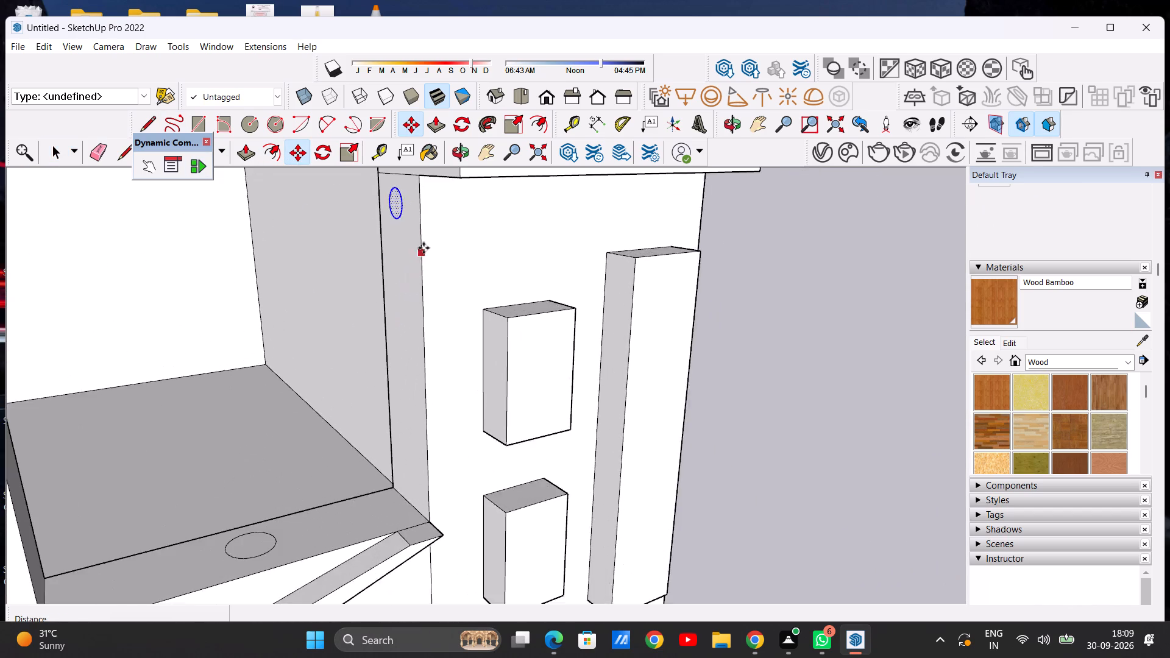
scroll(424, 248, "up", 4)
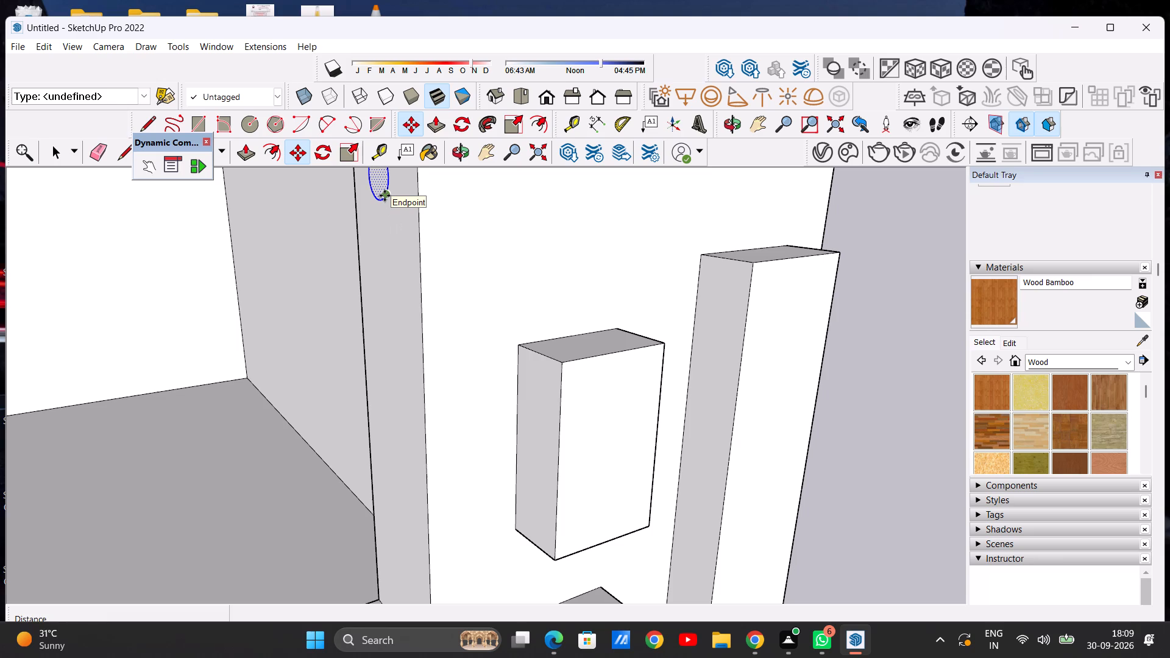
left_click(385, 196)
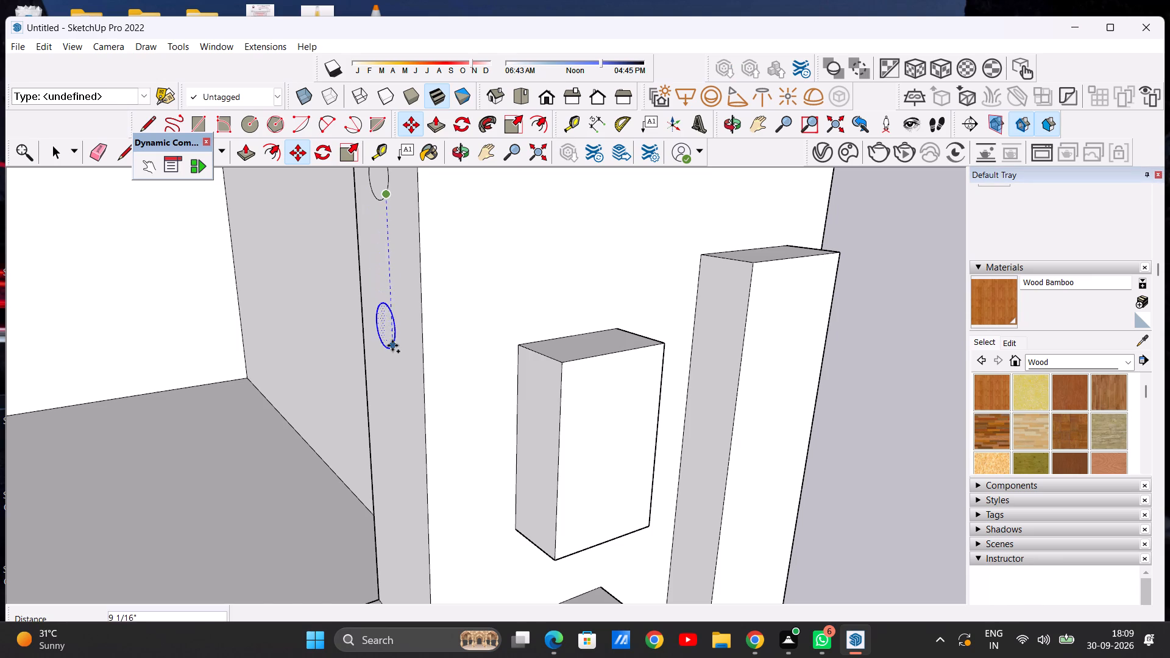
scroll(392, 345, "down", 9)
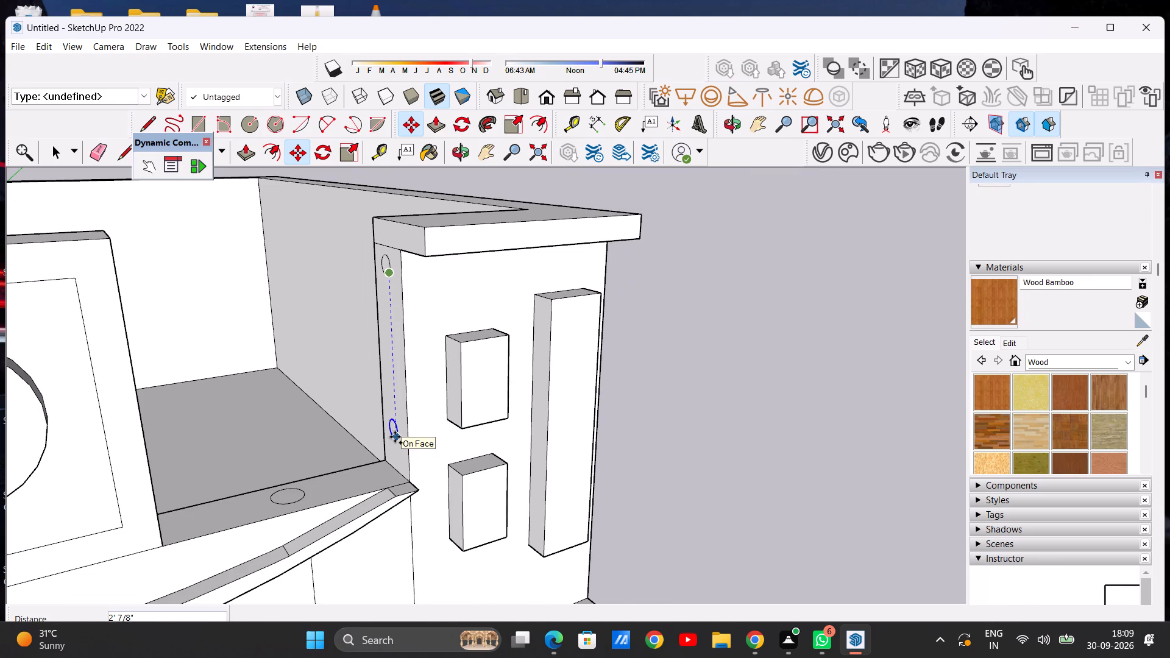
left_click(395, 437)
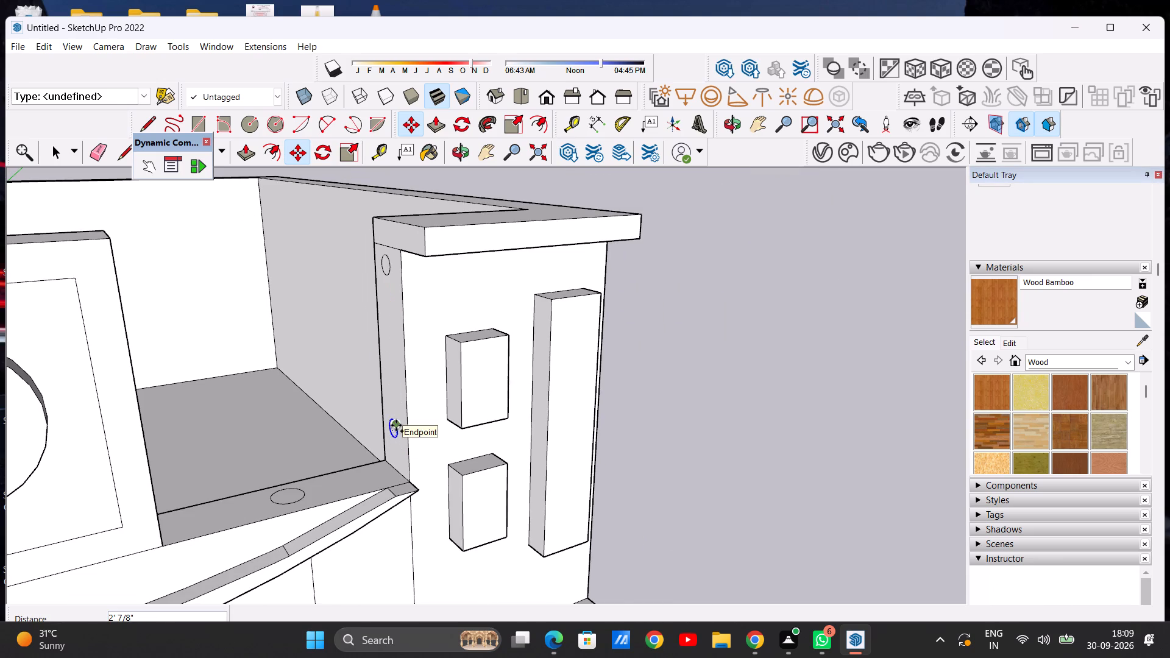
Add two more circle copies between them: one about 1' 5 3/8" above the lowest circle, another about 9 3/4" below that copy.
left_click(396, 425)
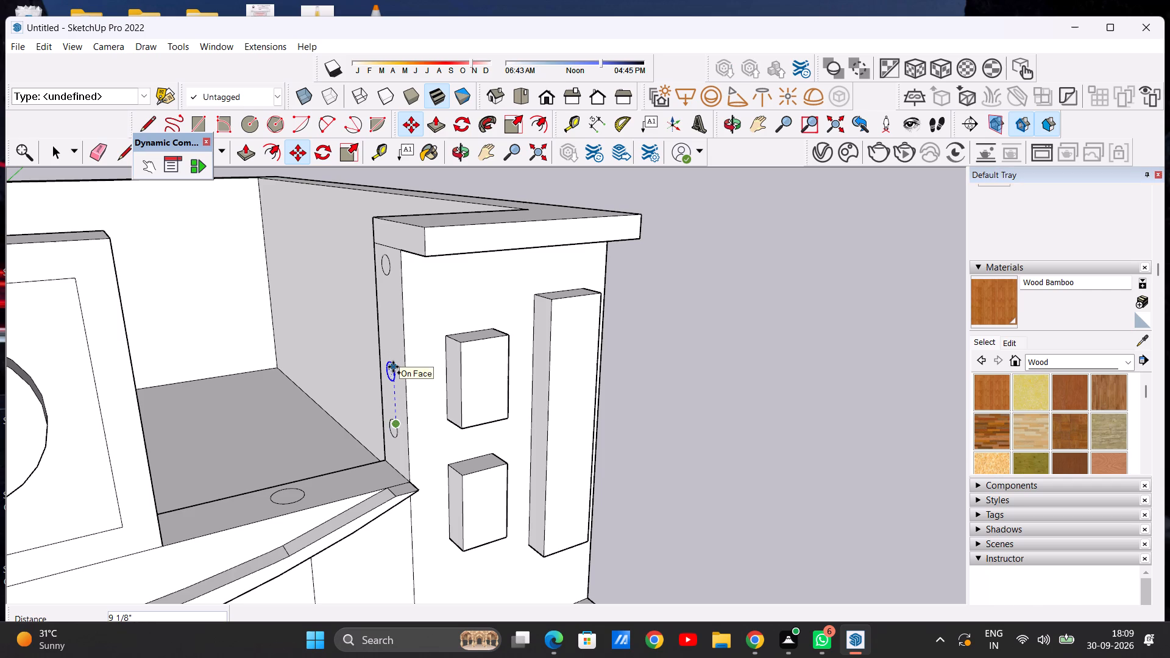
left_click(396, 311)
left_click(392, 319)
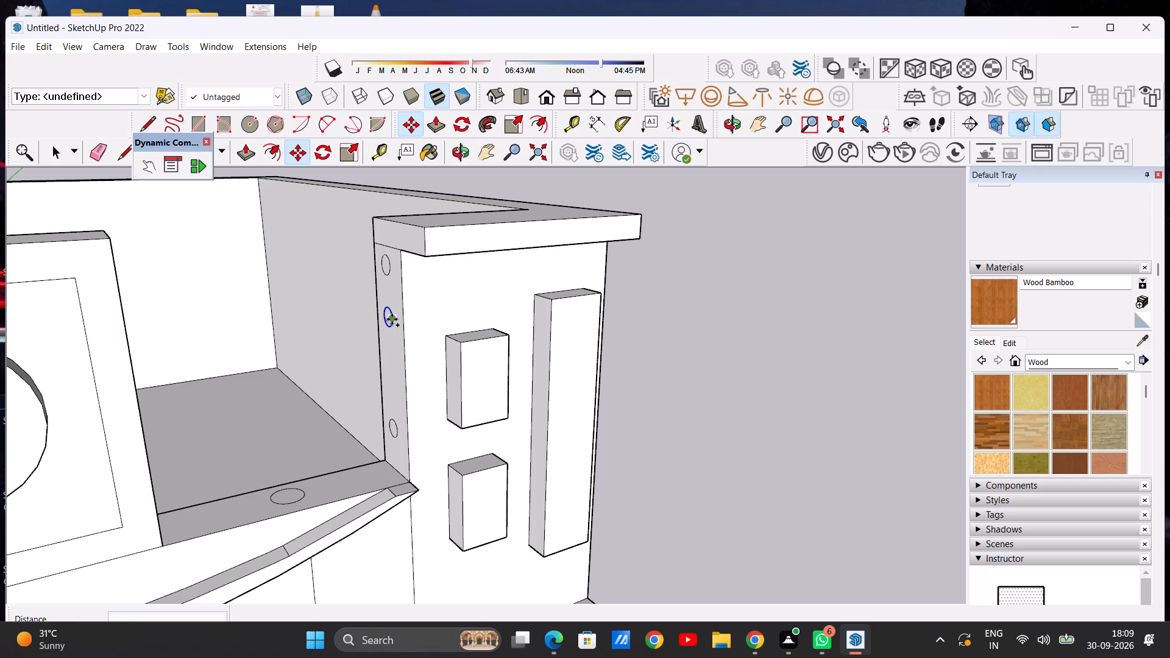
left_click(388, 384)
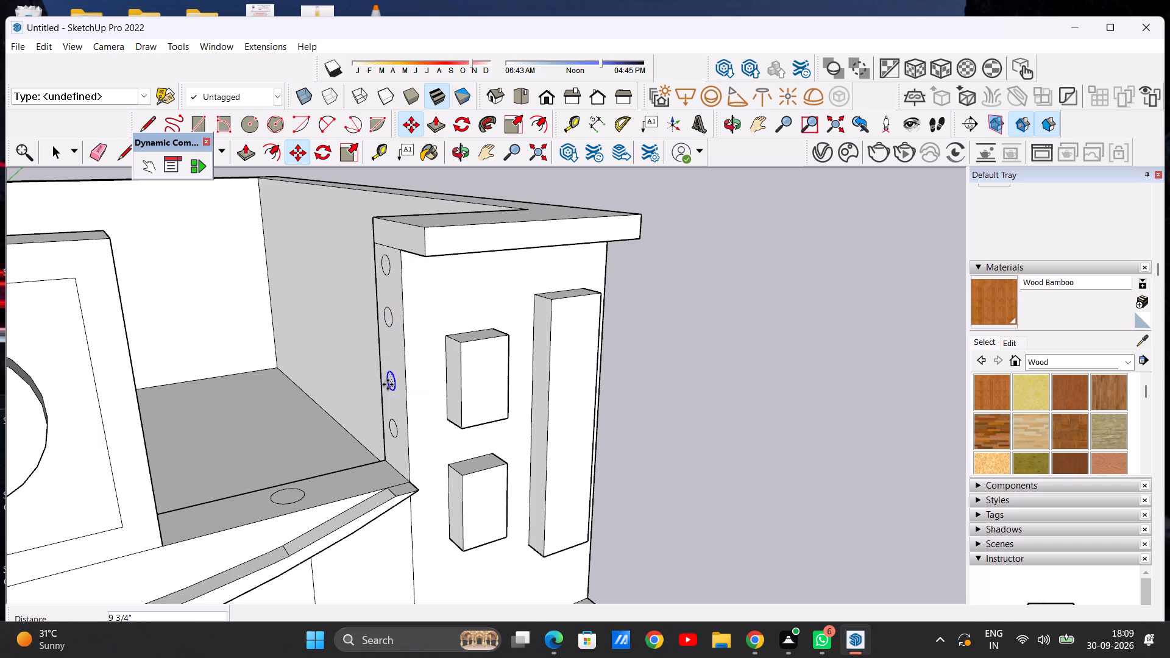
key("space")
left_click(678, 358)
Extrude the top circle on the end block's side face about 2' 10 1/8" across the gap to the ring-decorated block.
scroll(400, 320, "down", 4)
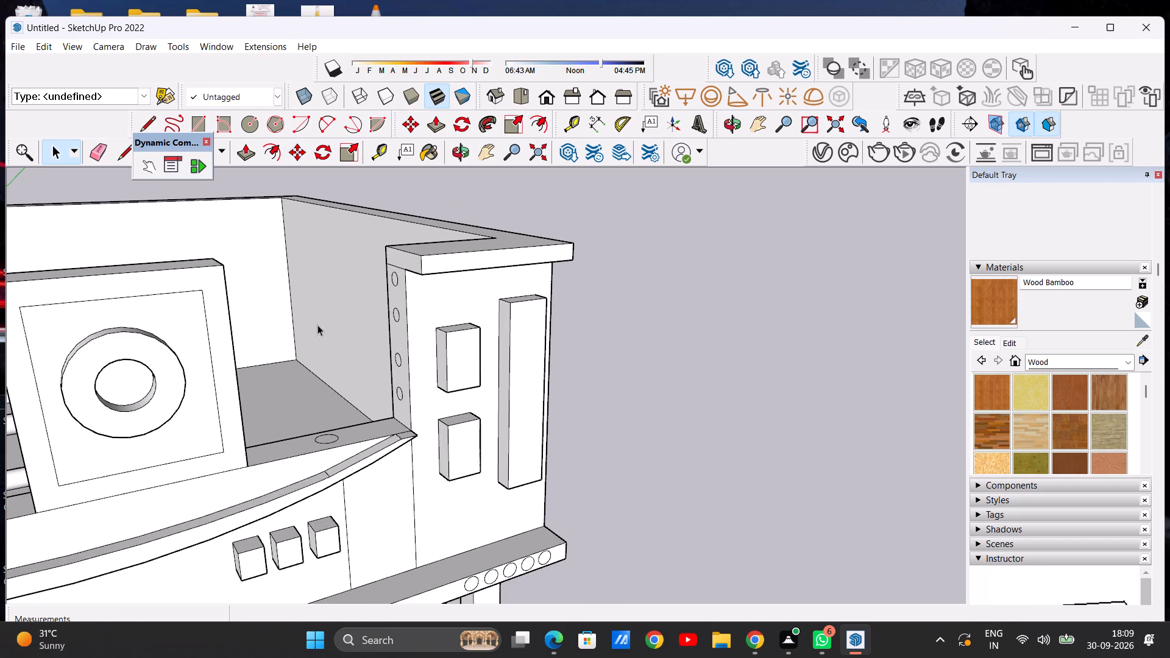
middle_click_drag(377, 328, 296, 306)
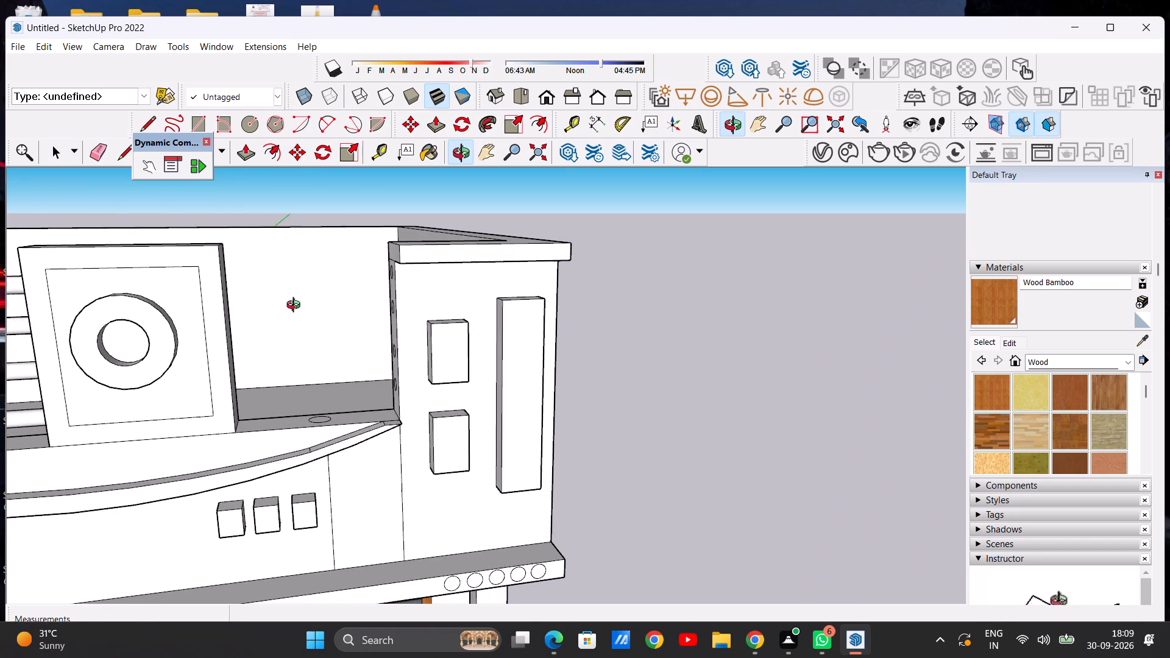
middle_click_drag(296, 306, 428, 304)
scroll(433, 275, "up", 2)
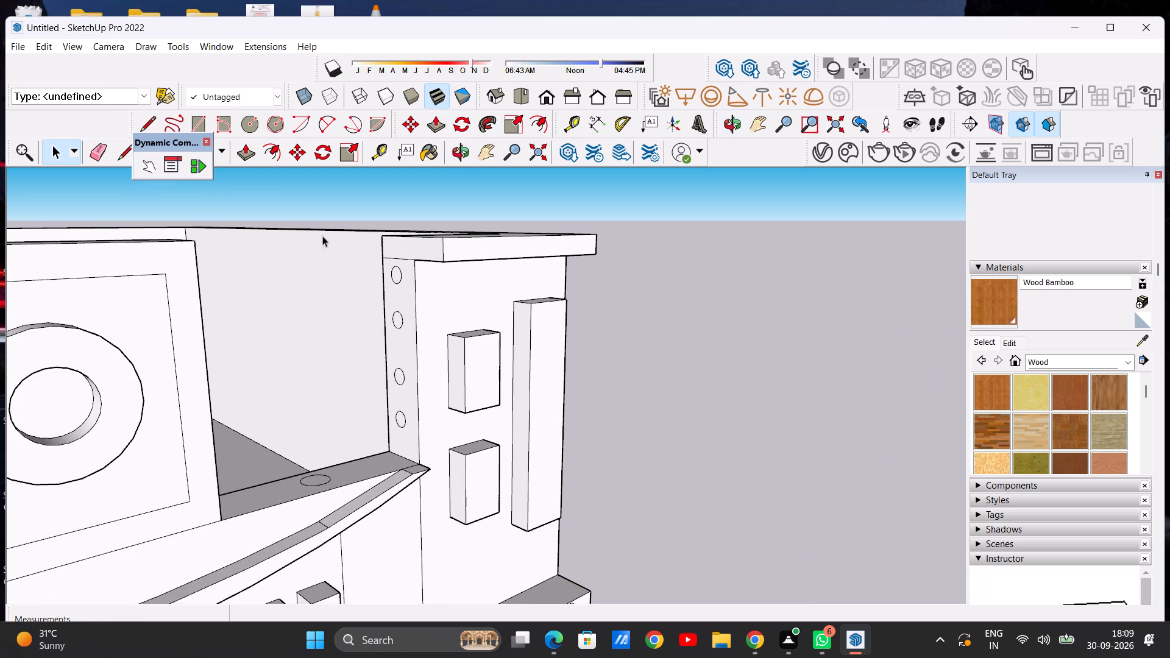
key("p")
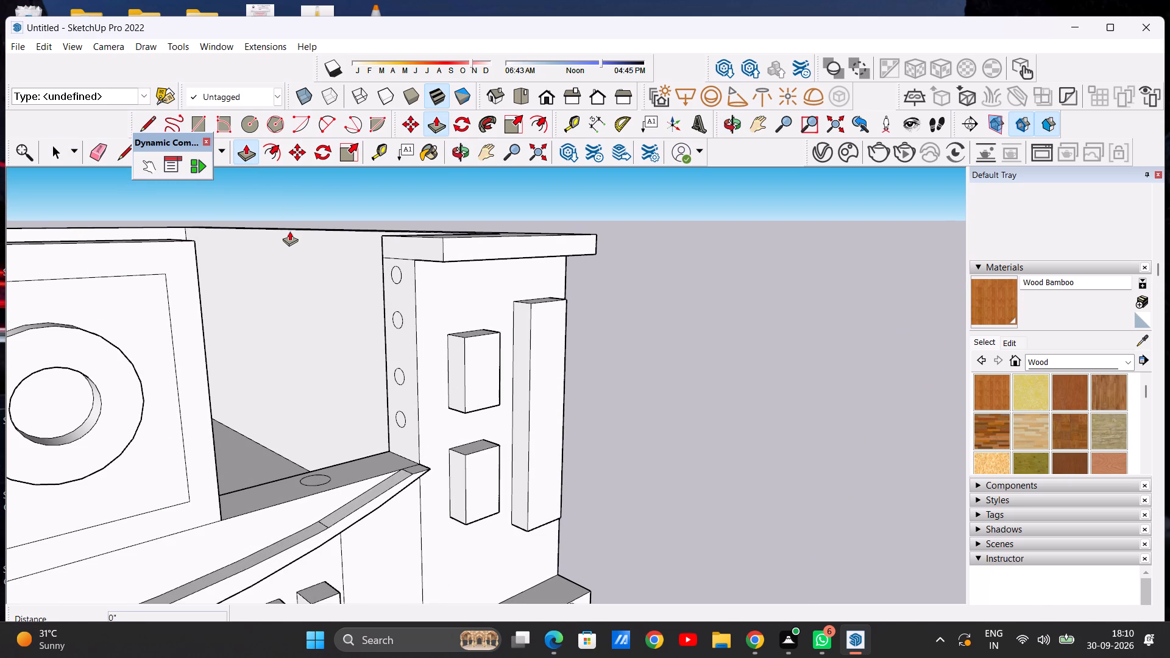
scroll(393, 275, "down", 2)
scroll(402, 262, "up", 12)
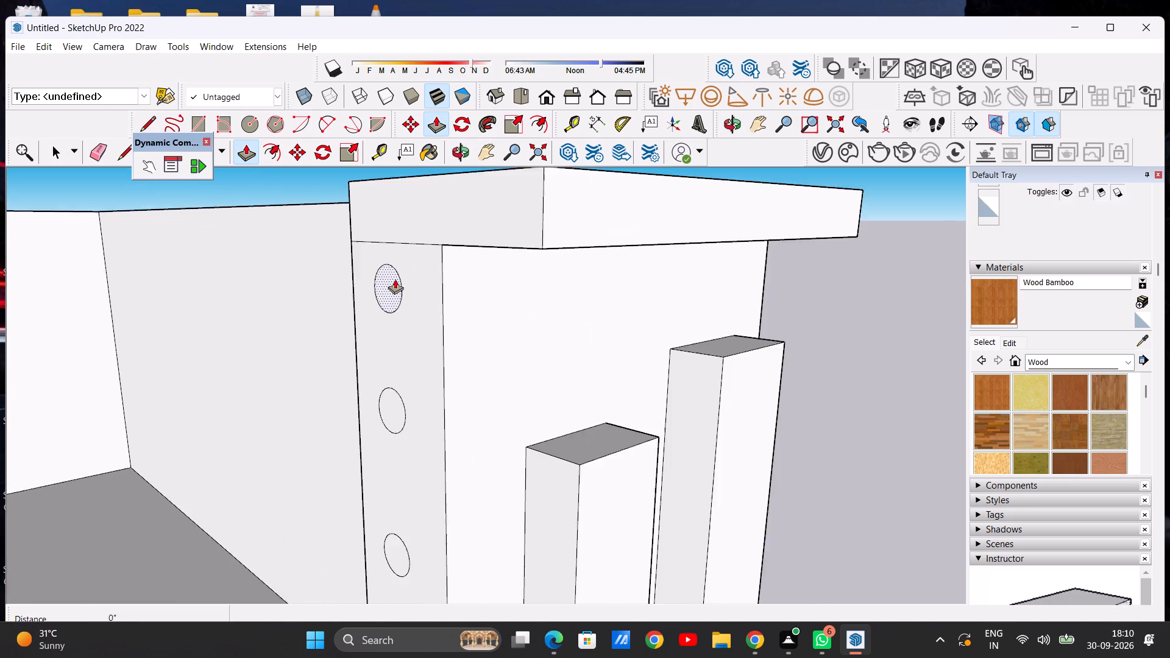
scroll(395, 279, "up", 6)
left_click(389, 280)
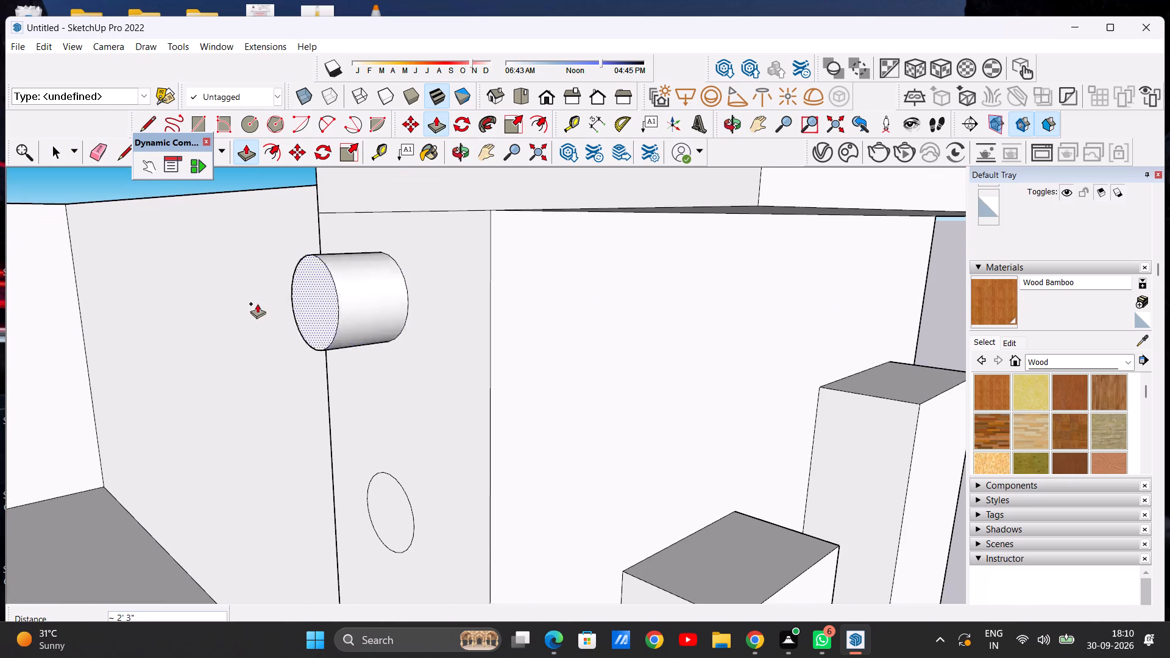
scroll(250, 317, "down", 10)
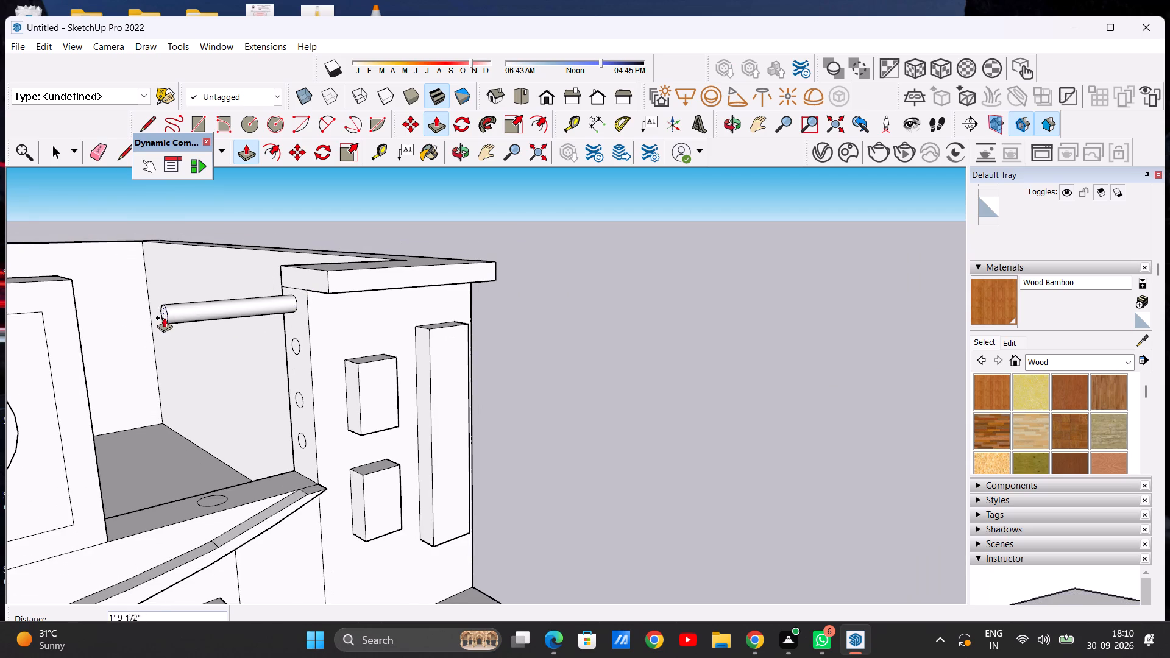
middle_click_drag(190, 319, 12, 324)
scroll(134, 291, "up", 10)
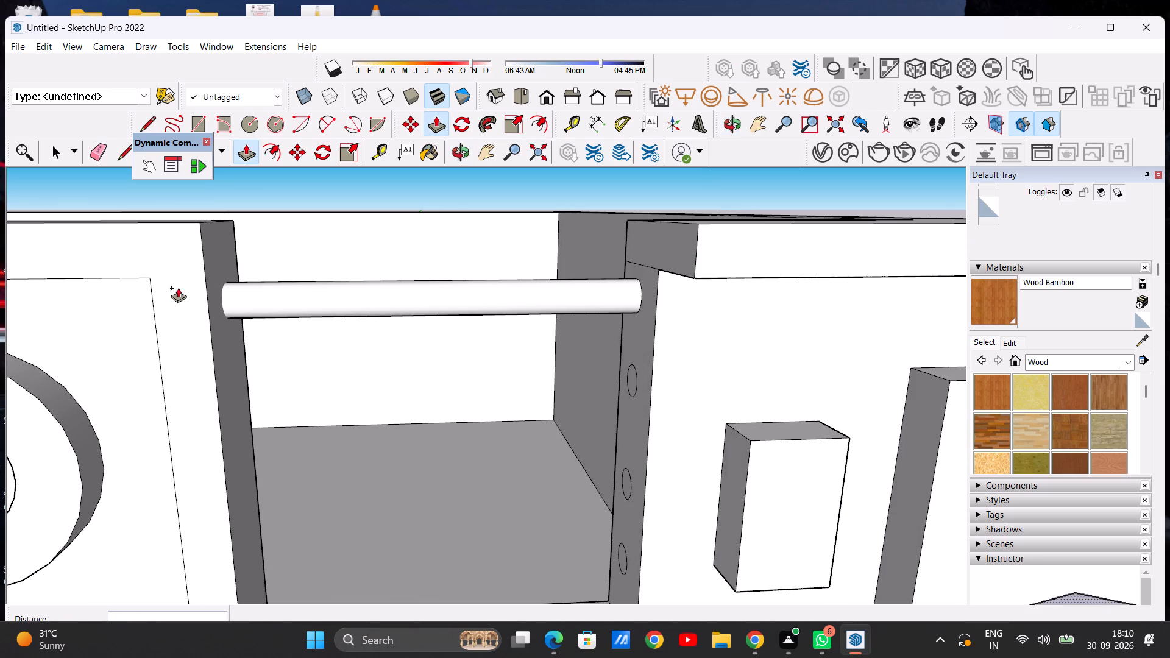
left_click(225, 269)
Extrude the second circle from the top about 2' 10 1/8" across the gap to the ring-decorated block's side face.
scroll(239, 328, "down", 12)
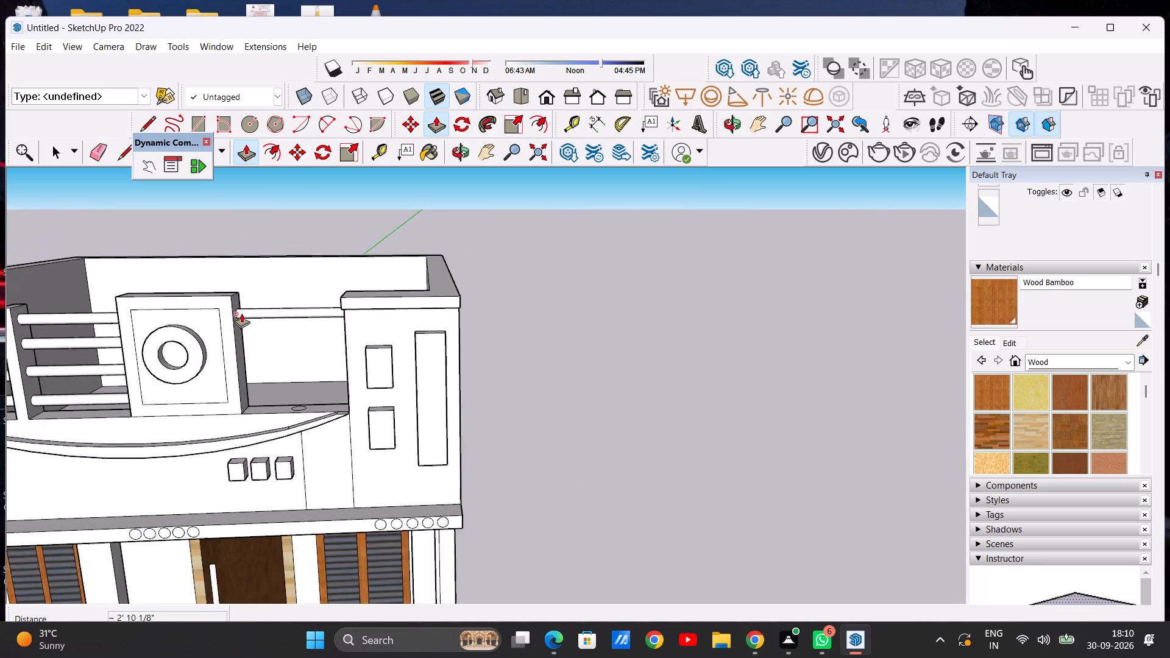
scroll(241, 313, "down", 5)
middle_click_drag(261, 335, 394, 316)
scroll(359, 328, "up", 5)
middle_click_drag(307, 358, 347, 380)
scroll(327, 355, "up", 11)
left_click(347, 322)
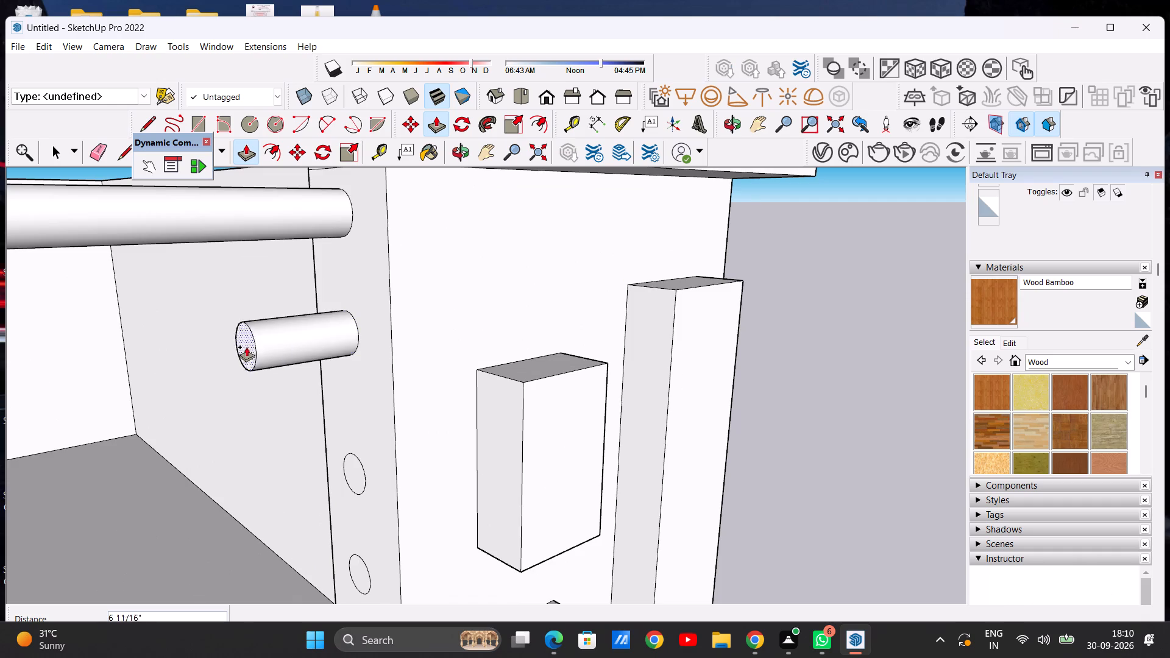
scroll(260, 343, "down", 18)
middle_click_drag(271, 330, 197, 334)
scroll(265, 319, "up", 6)
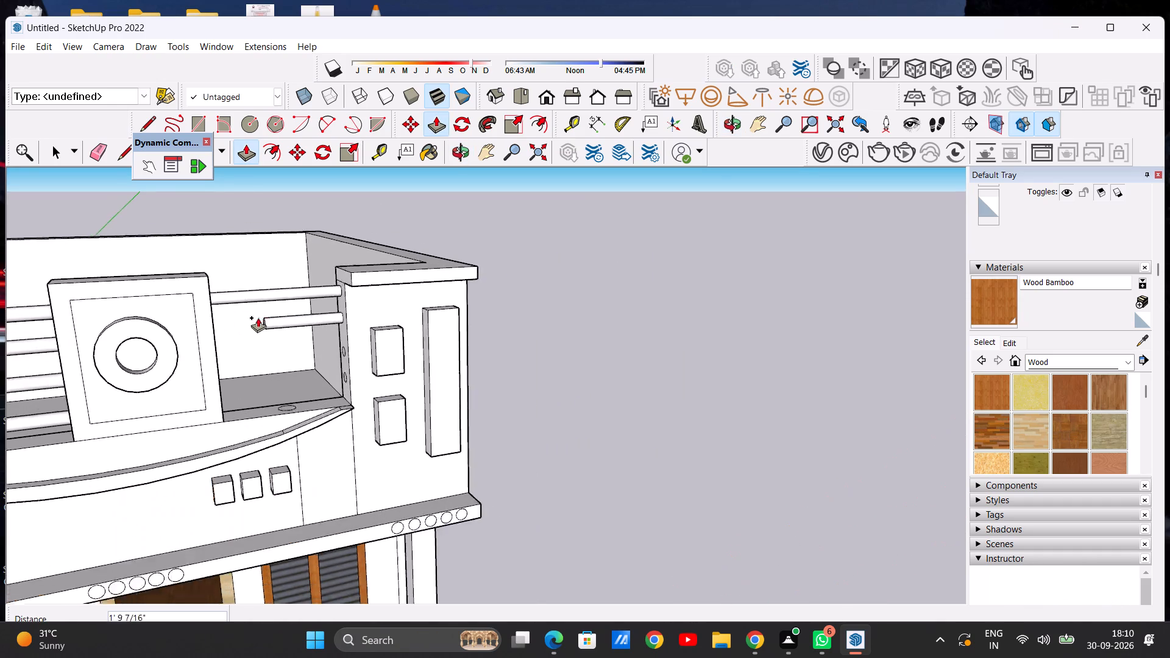
scroll(246, 322, "up", 5)
middle_click_drag(232, 330, 194, 331)
scroll(210, 317, "up", 12)
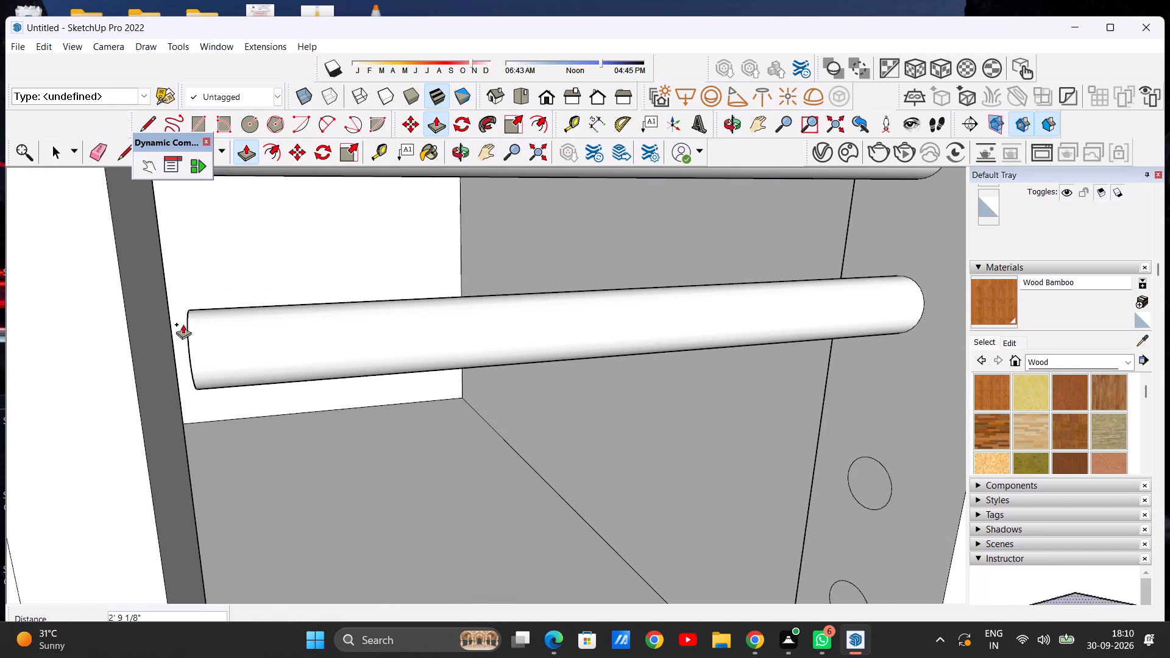
left_click(151, 303)
Extrude the third circle from the top about 2' 10 1/8" across the gap to the ring-decorated block's side face.
scroll(194, 374, "down", 5)
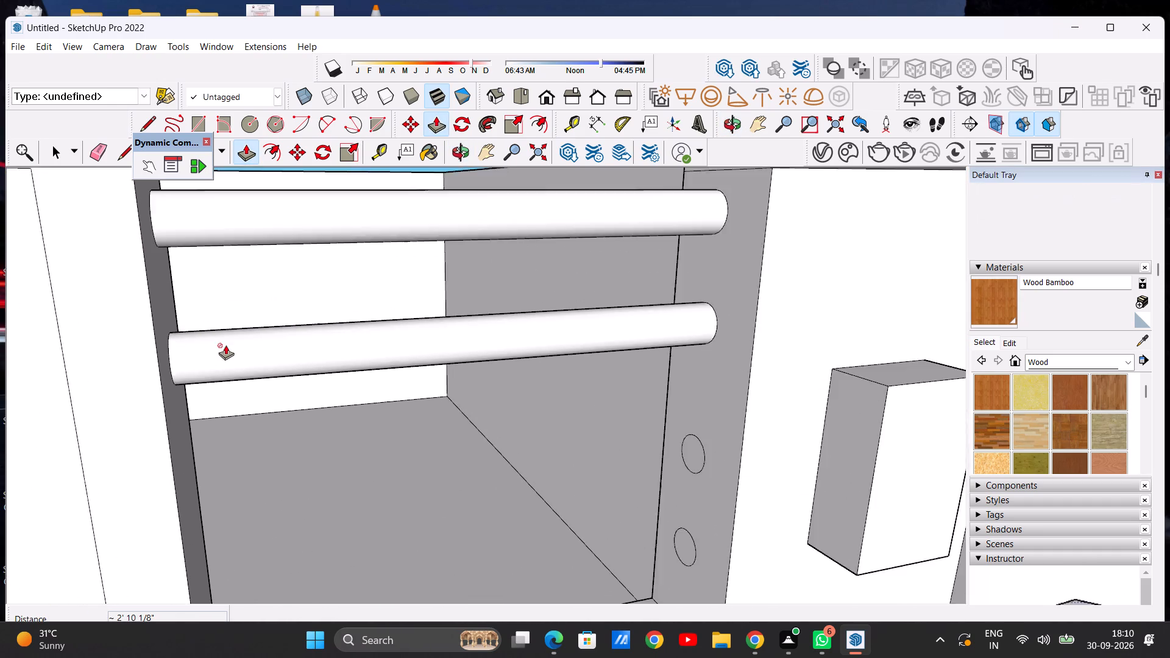
scroll(225, 345, "down", 14)
middle_click_drag(309, 348, 411, 314)
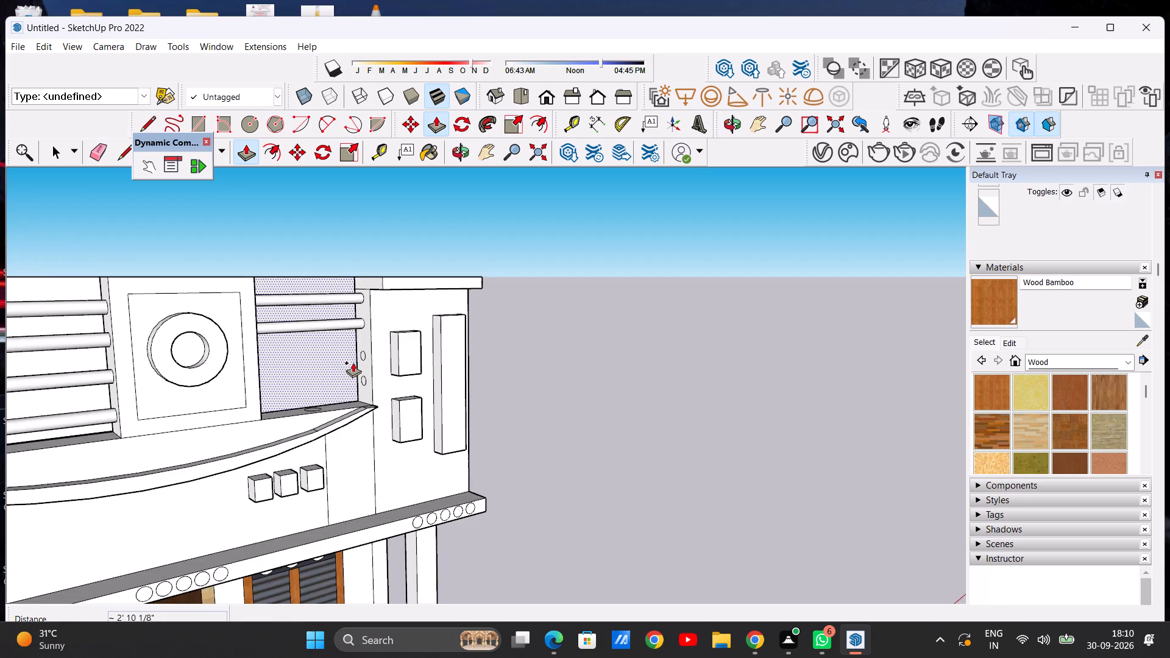
scroll(360, 358, "up", 18)
left_click(363, 350)
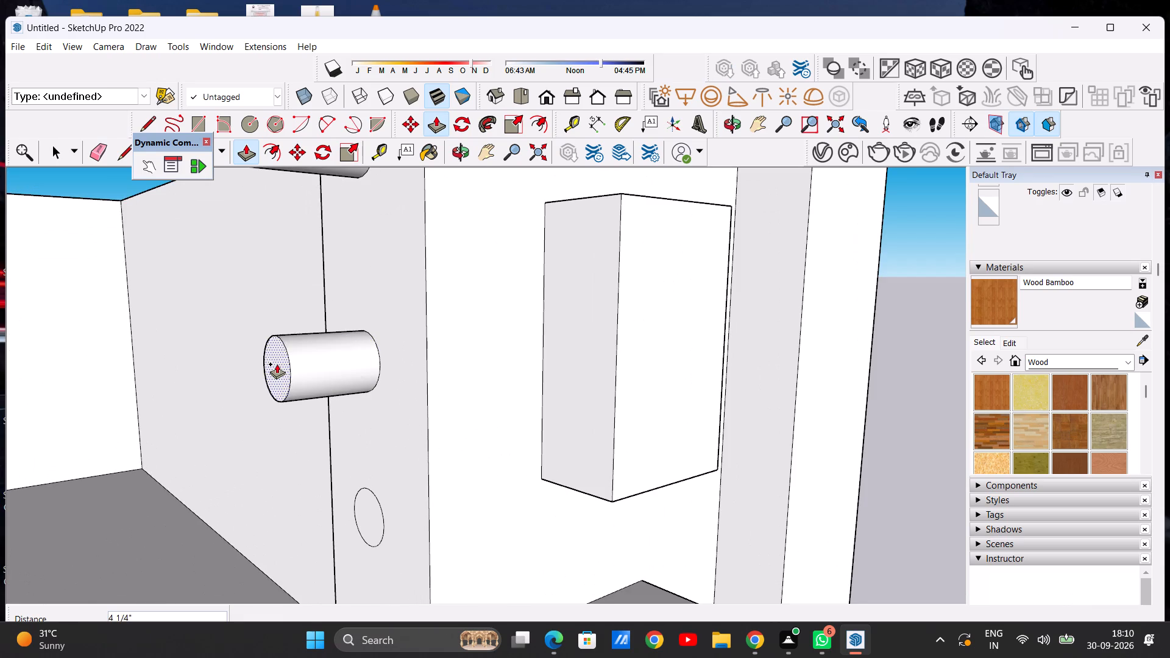
scroll(277, 364, "down", 19)
middle_click_drag(283, 344, 165, 352)
middle_click(141, 352)
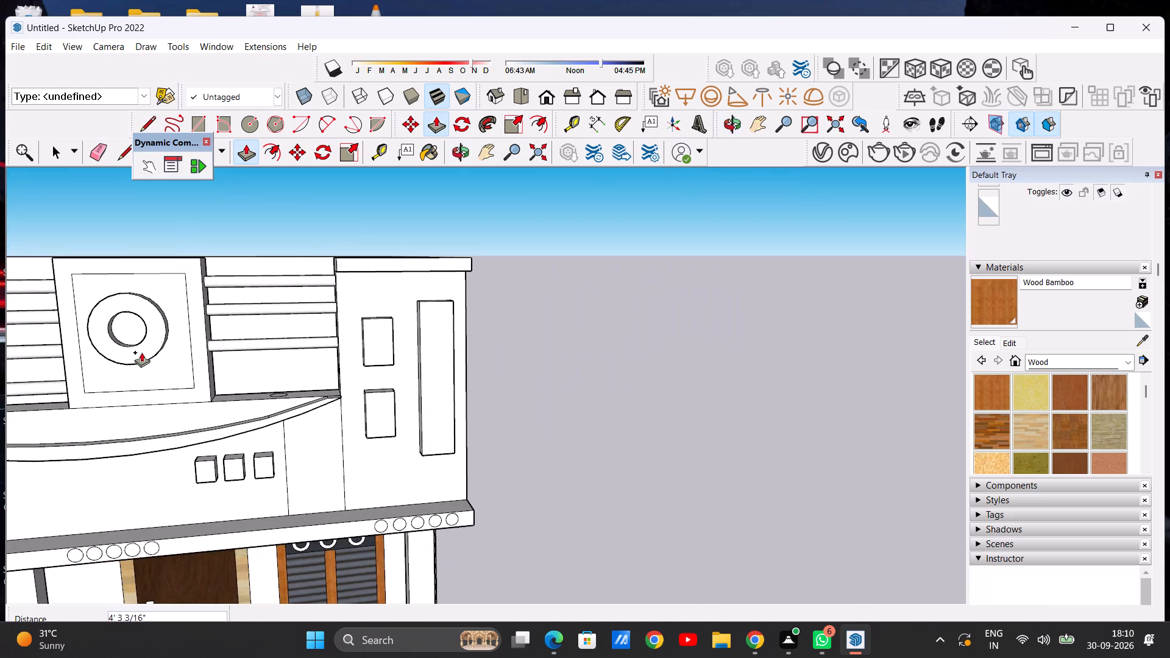
scroll(211, 345, "up", 17)
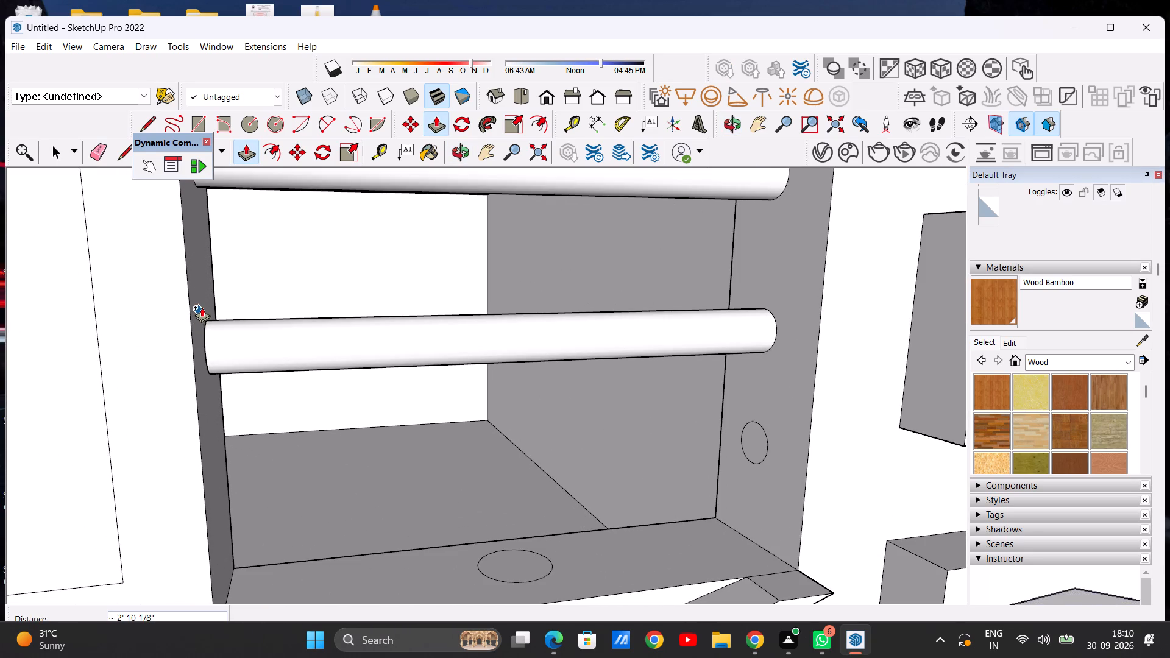
left_click(202, 307)
Extrude the lowest circle on the end block's side face about 2' 10 1/8" across the gap to the ring-decorated block.
scroll(202, 353, "down", 12)
middle_click_drag(241, 381, 331, 405)
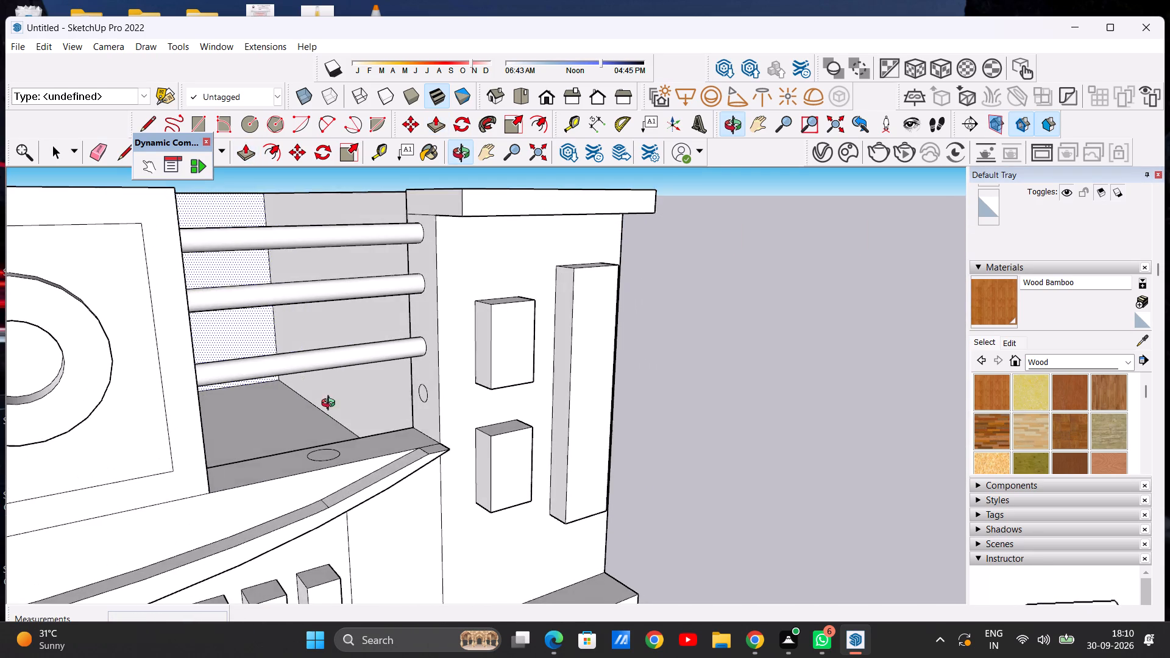
middle_click_drag(331, 405, 331, 405)
scroll(420, 386, "up", 14)
left_click(428, 393)
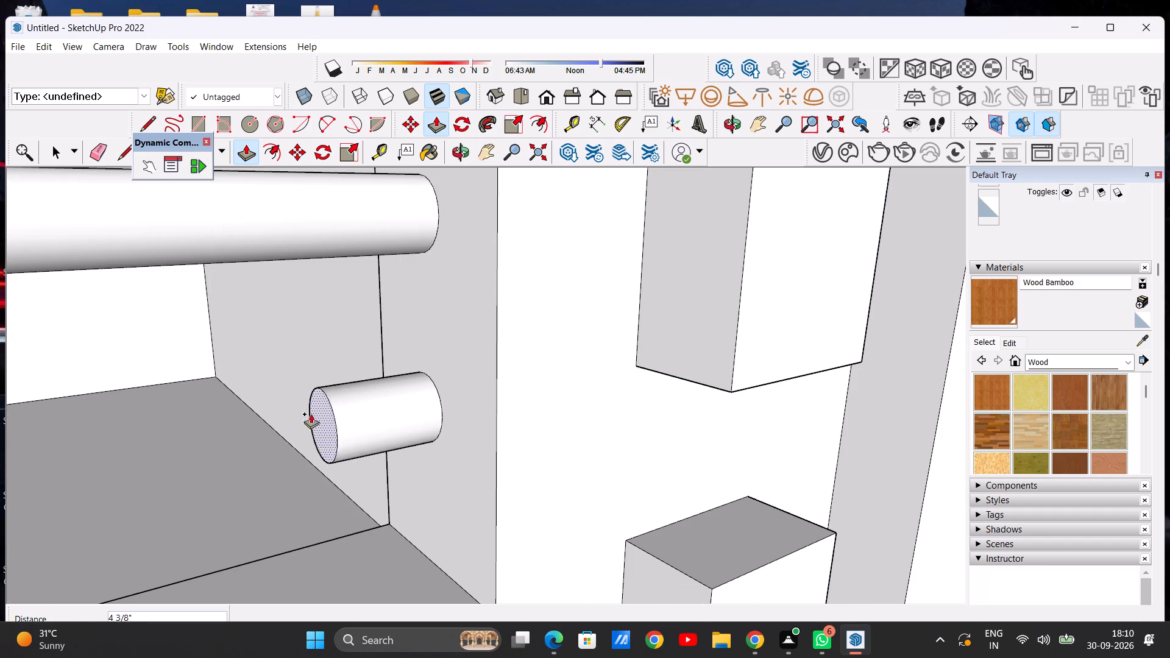
scroll(348, 397, "down", 16)
middle_click_drag(269, 395, 217, 405)
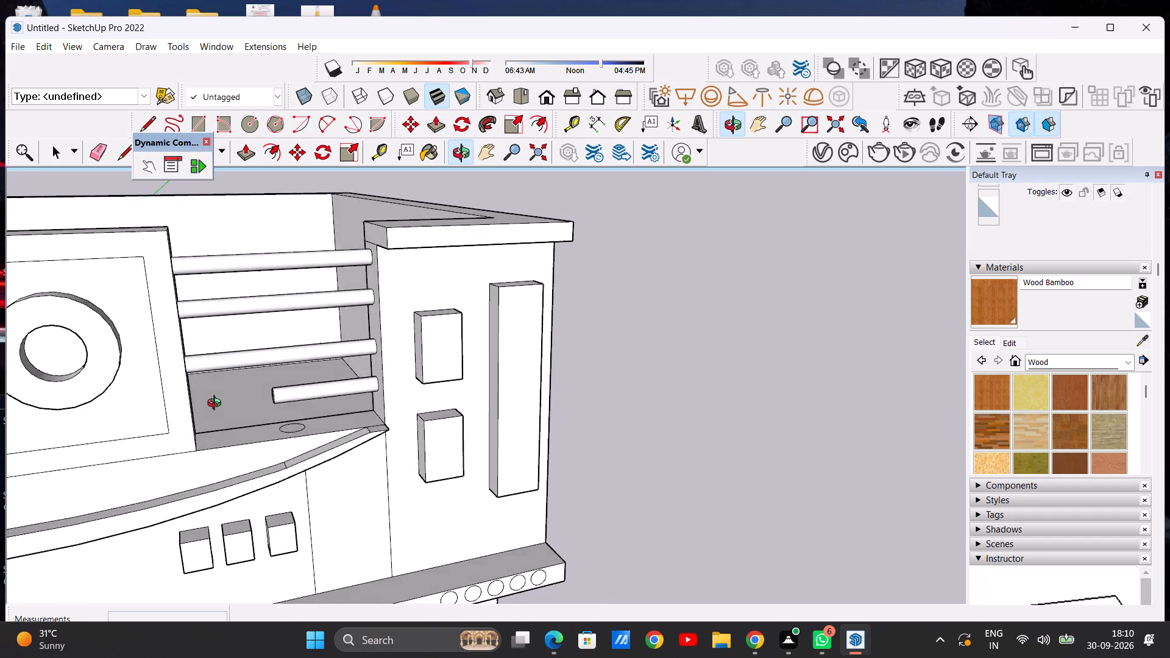
middle_click_drag(217, 405, 125, 400)
scroll(227, 378, "up", 12)
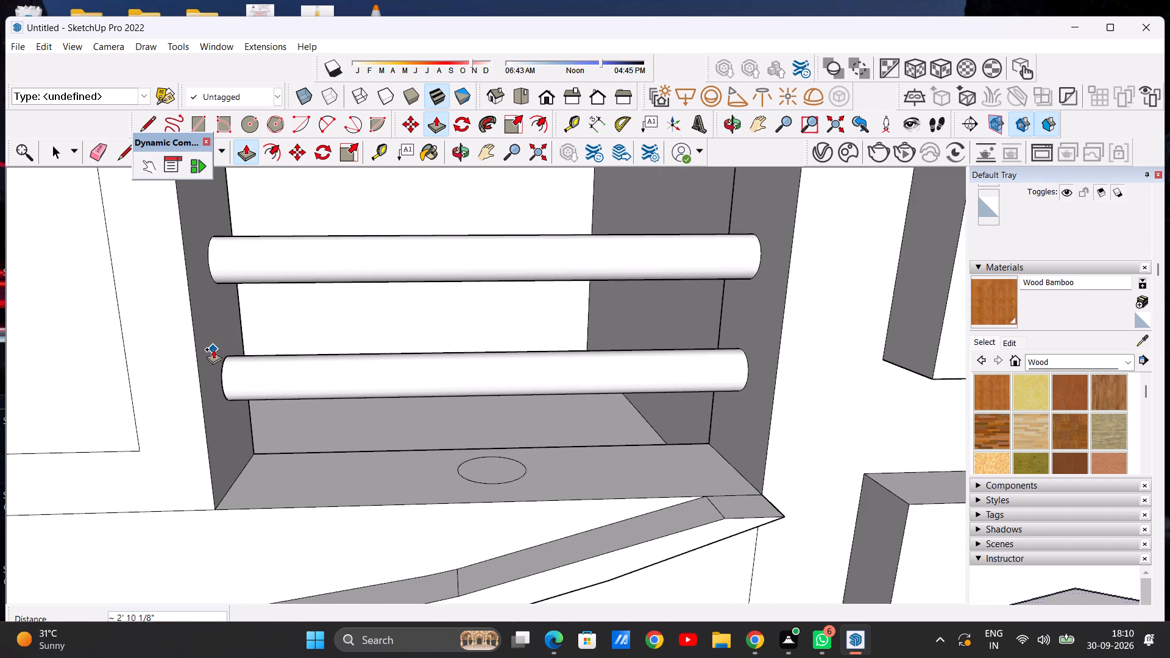
left_click(213, 349)
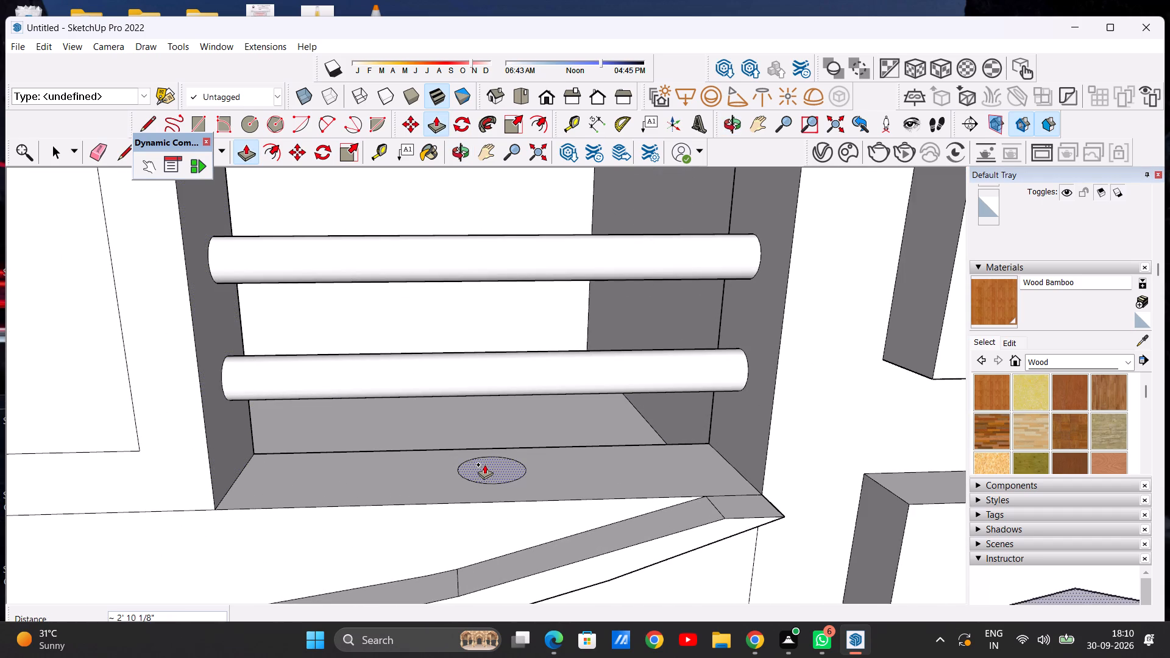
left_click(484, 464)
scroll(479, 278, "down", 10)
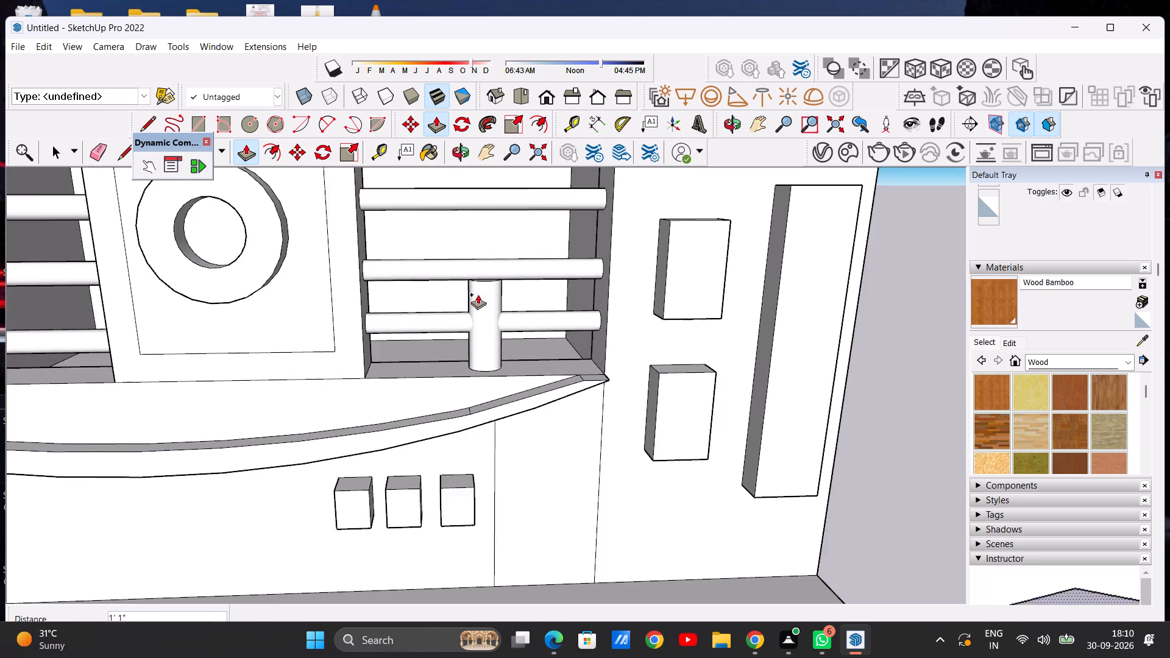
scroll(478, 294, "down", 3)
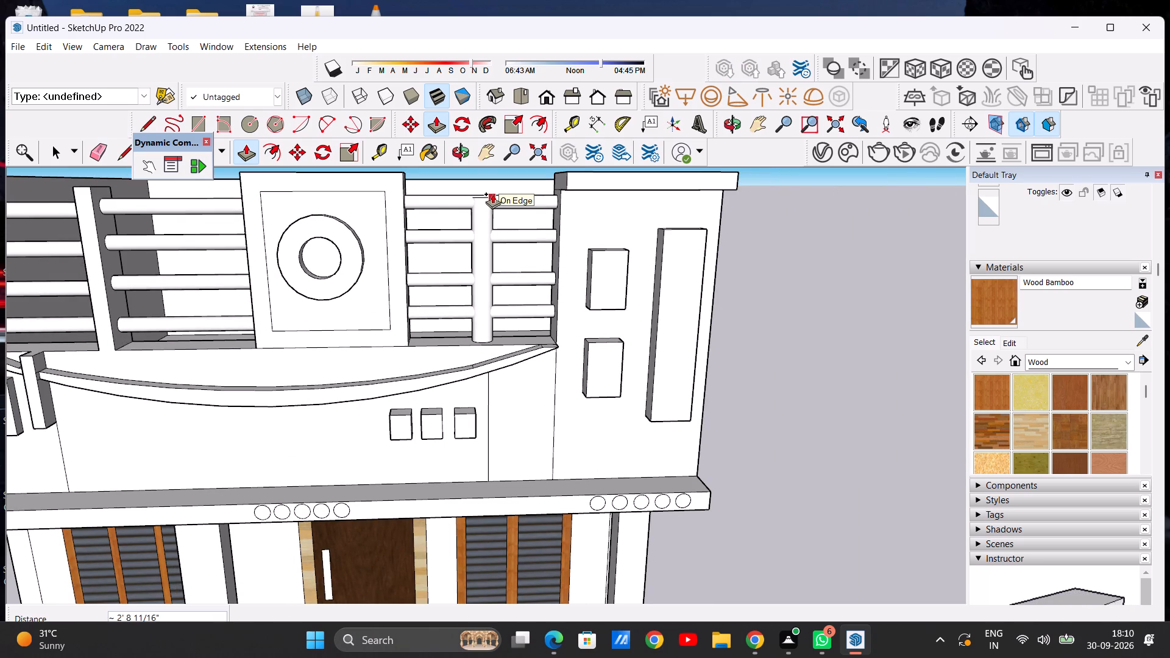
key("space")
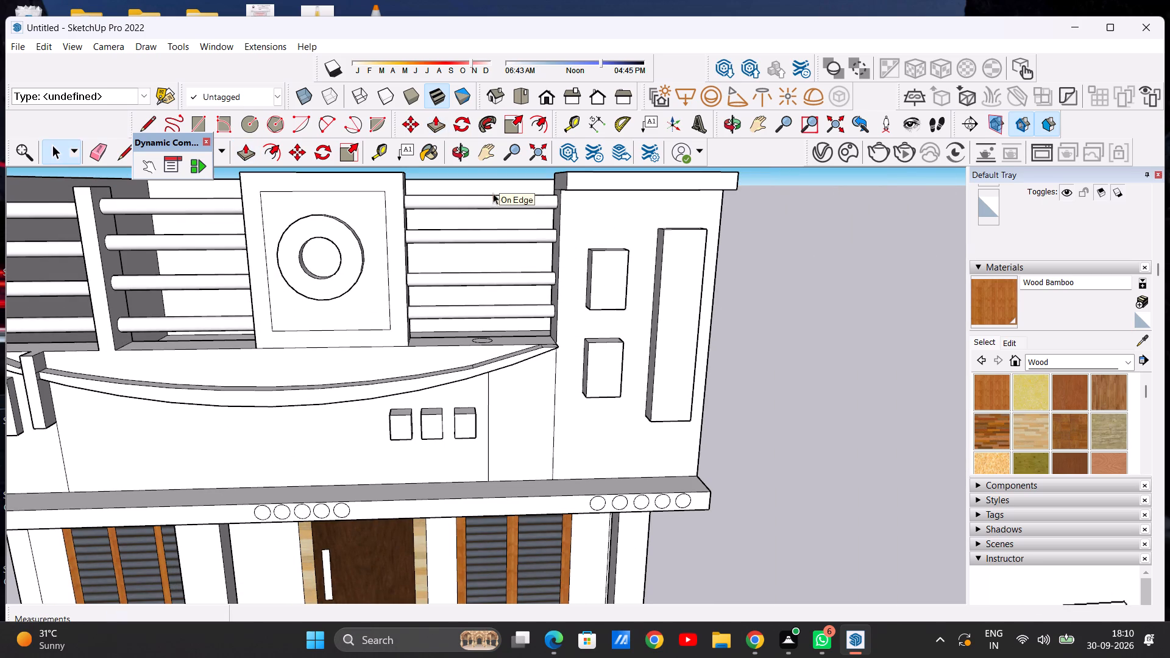
Delete the circle, face and outline, from the ledge below the four new railing bars.
middle_click_drag(463, 358, 463, 474)
scroll(504, 345, "up", 6)
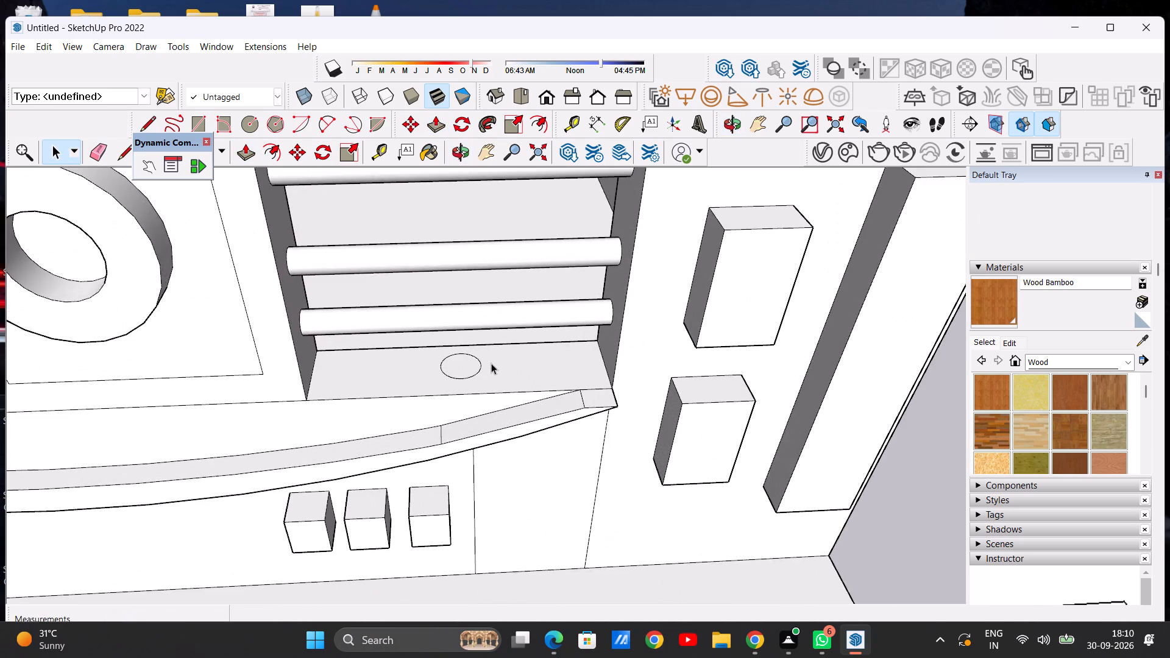
middle_click_drag(489, 363, 466, 422)
scroll(466, 422, "up", 1)
double_click(450, 411)
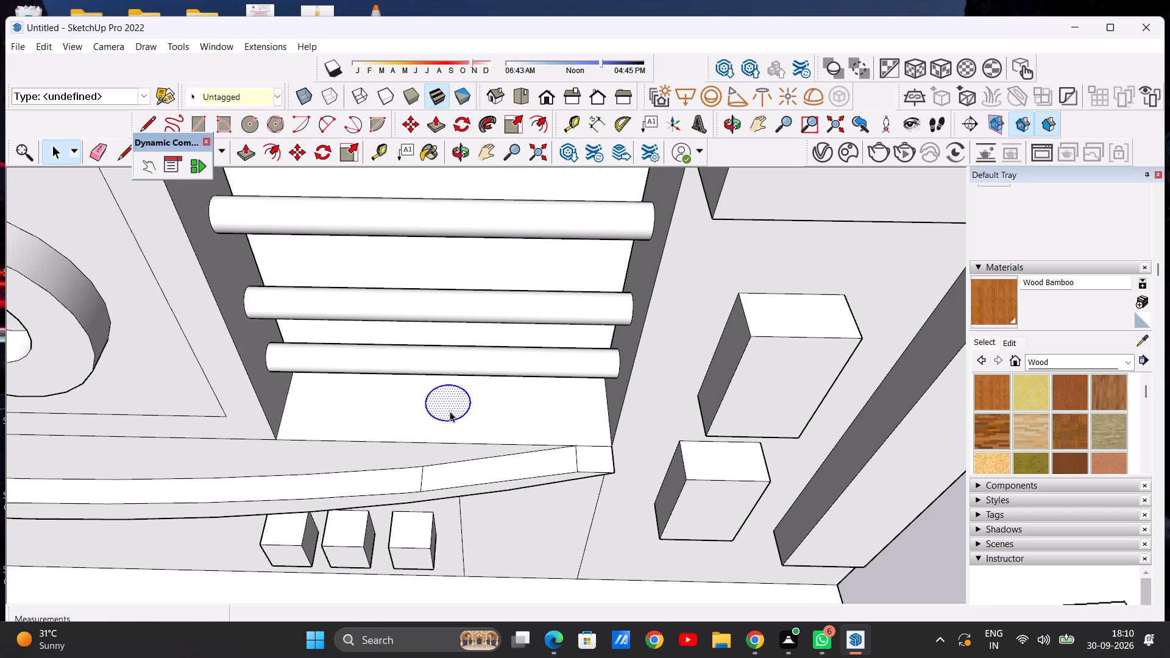
key("Delete")
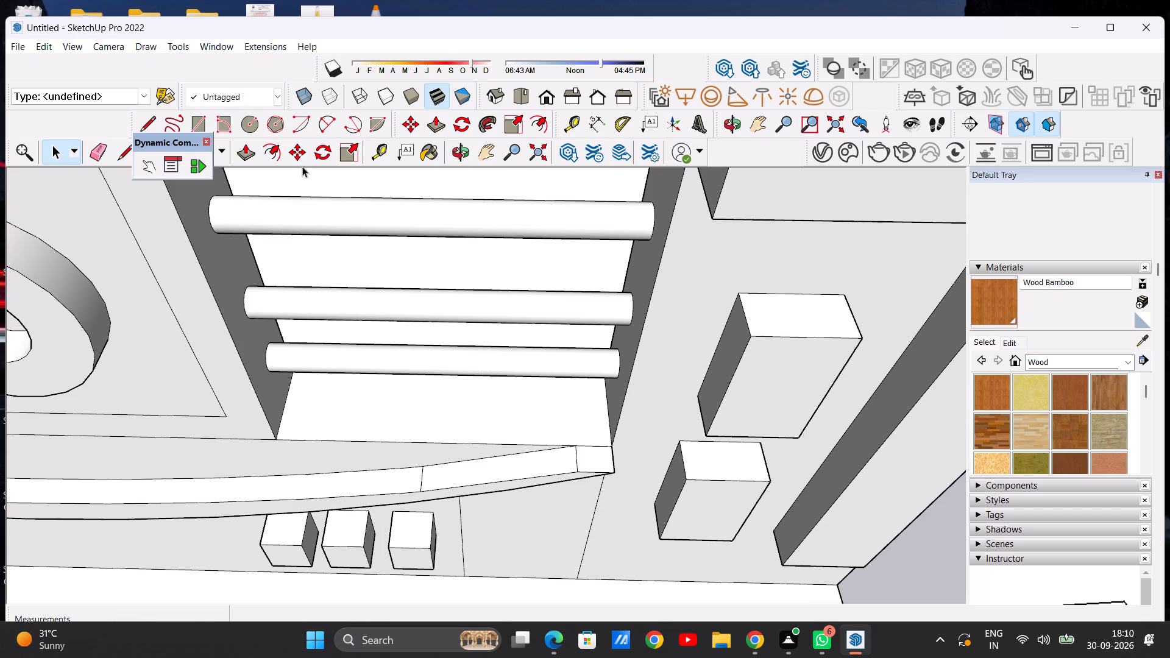
Draw a smaller circle of about 1 1/16" radius on the ledge, near the middle of the gap below the railing bars.
left_click(242, 125)
scroll(447, 412, "up", 4)
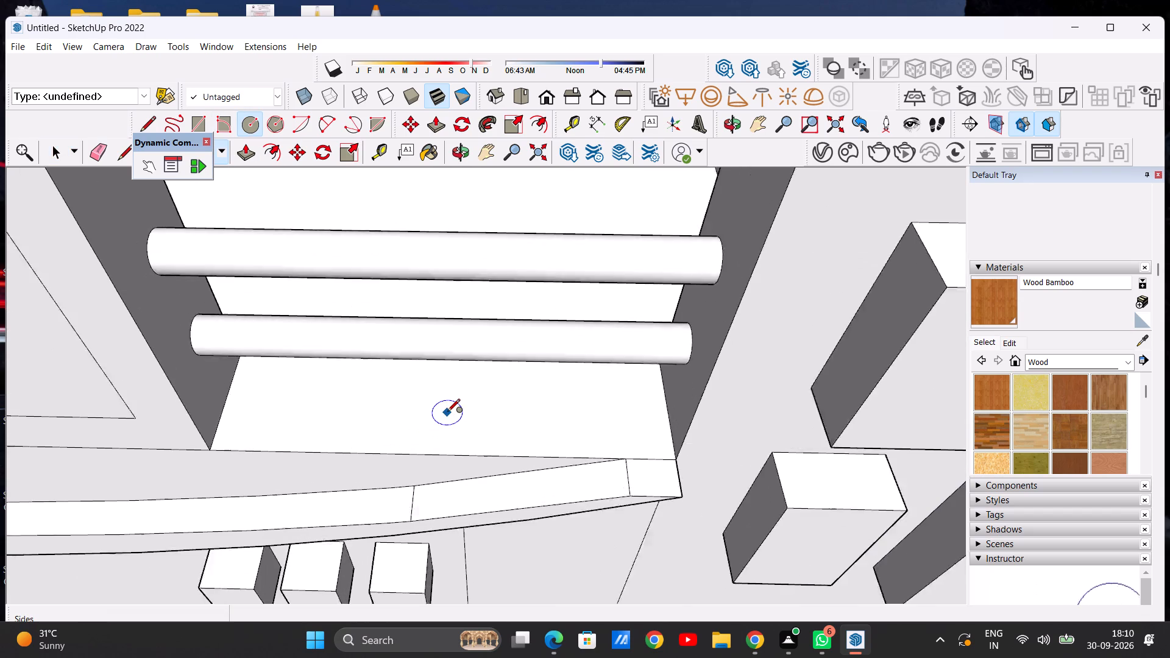
scroll(447, 412, "up", 1)
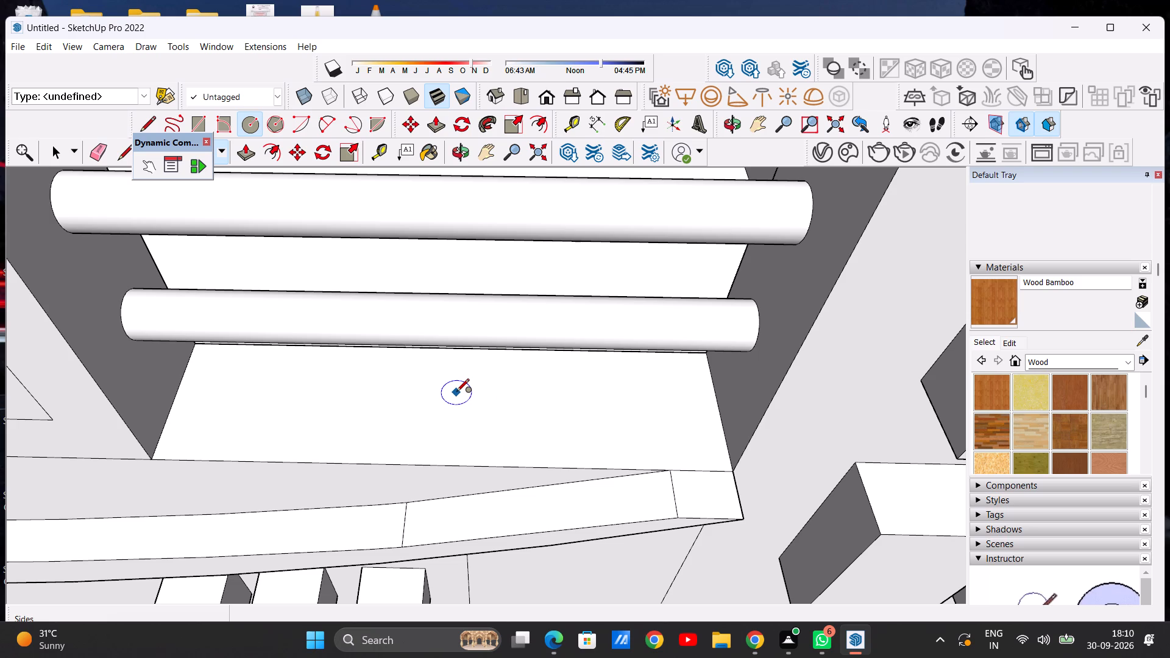
left_click(456, 392)
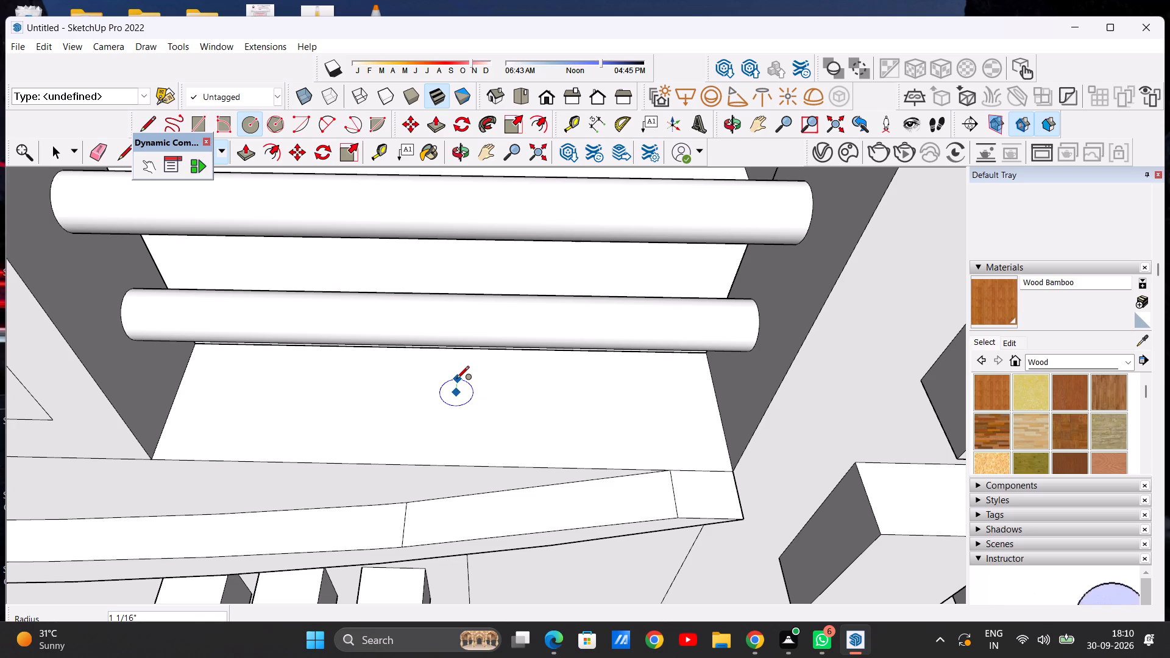
left_click(456, 380)
key("space")
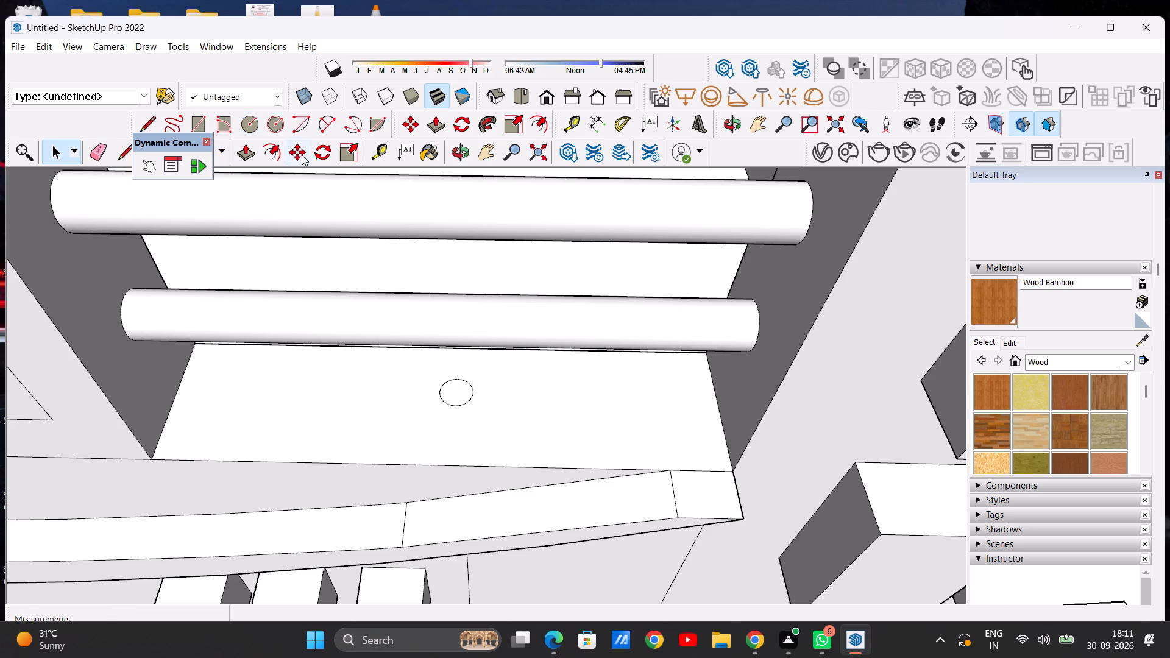
Extrude the small ledge circle about 2' 8 11/16" upward through the bars to the top bar as a vertical post.
left_click(243, 154)
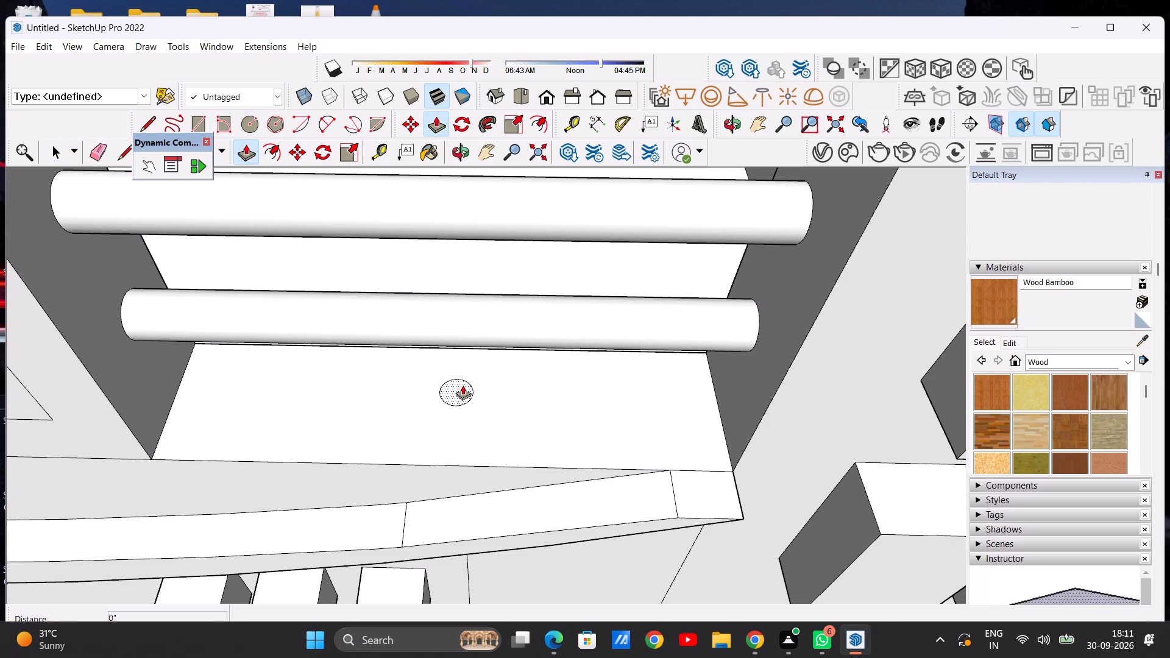
left_click(463, 385)
scroll(472, 260, "down", 12)
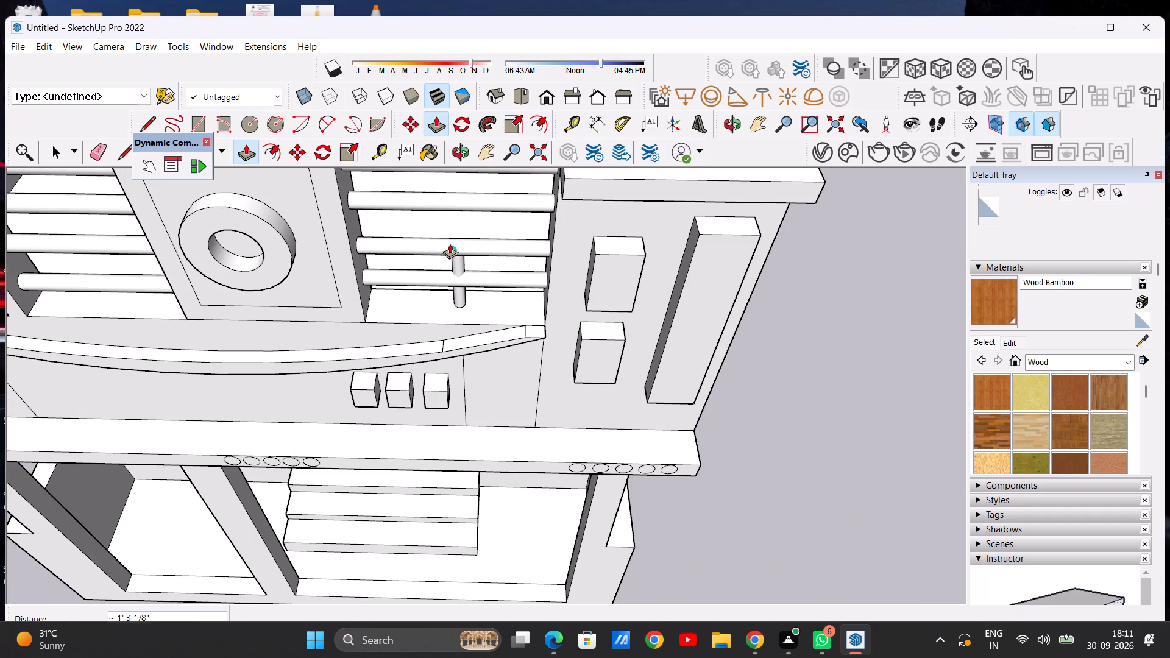
middle_click_drag(452, 246, 471, 185)
scroll(448, 224, "down", 12)
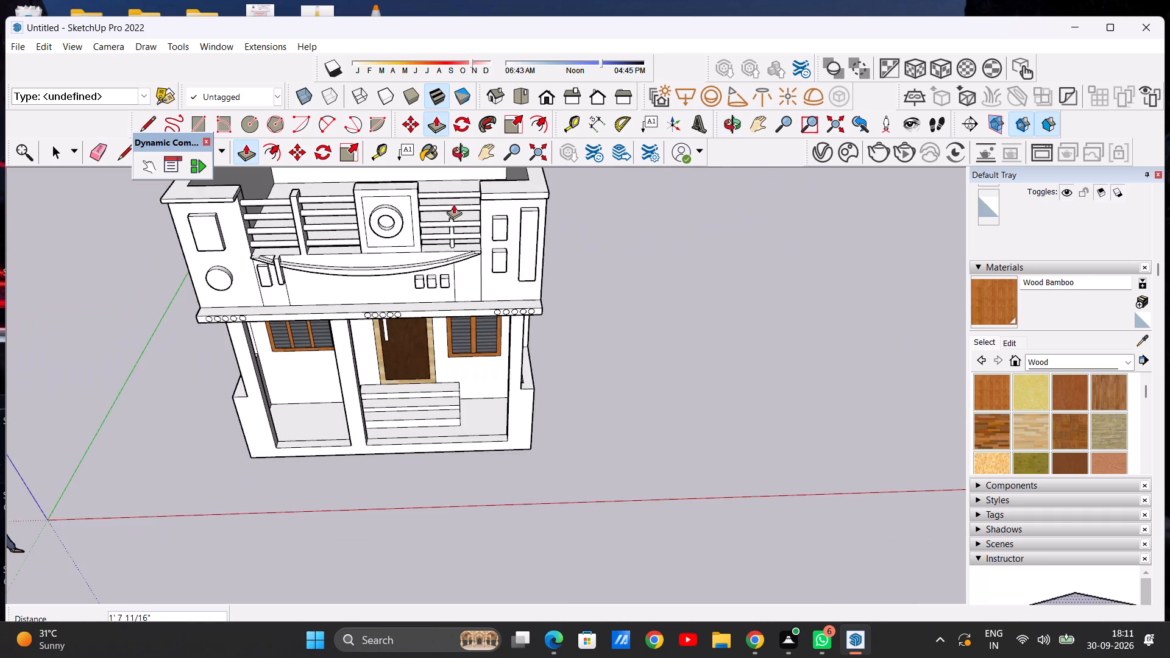
scroll(453, 189, "up", 17)
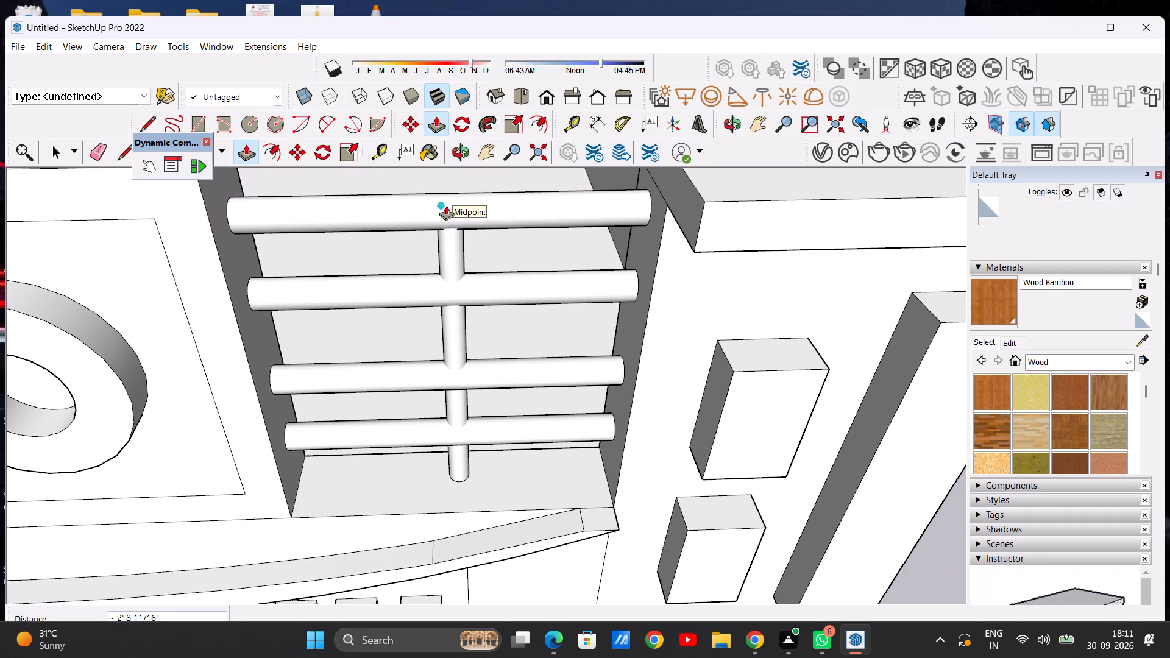
left_click(446, 205)
key("space")
Examine the new railing bars and vertical post, and the whole house facade, from the front, above and the side.
scroll(455, 281, "down", 6)
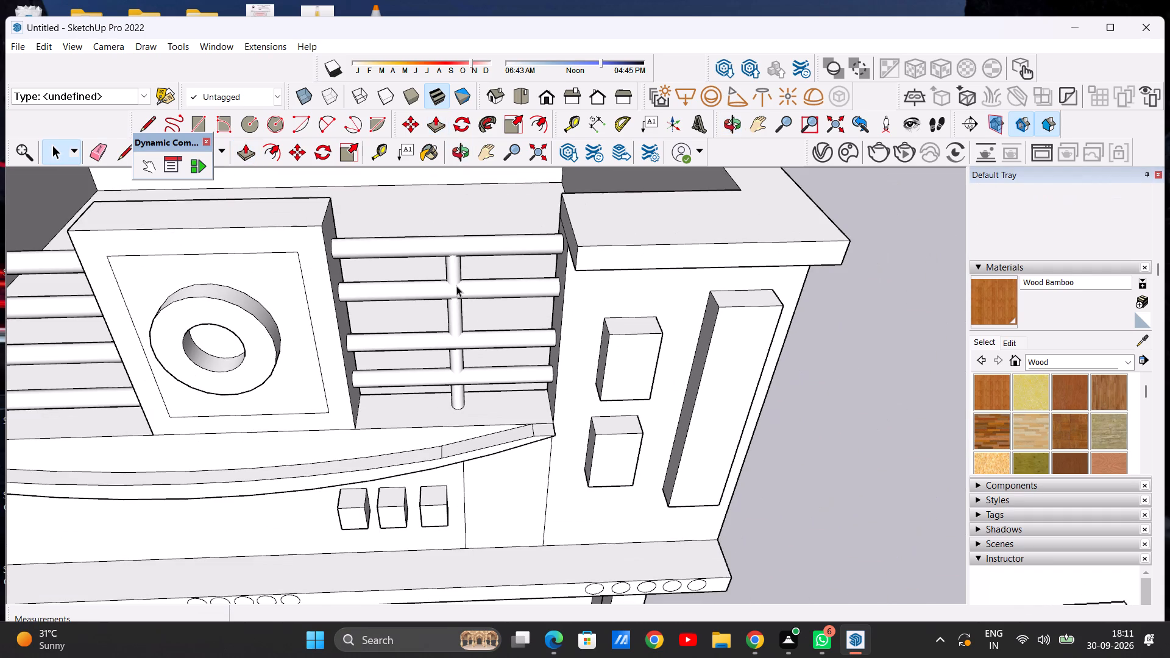
scroll(456, 286, "down", 5)
middle_click_drag(483, 345, 483, 221)
scroll(446, 250, "up", 13)
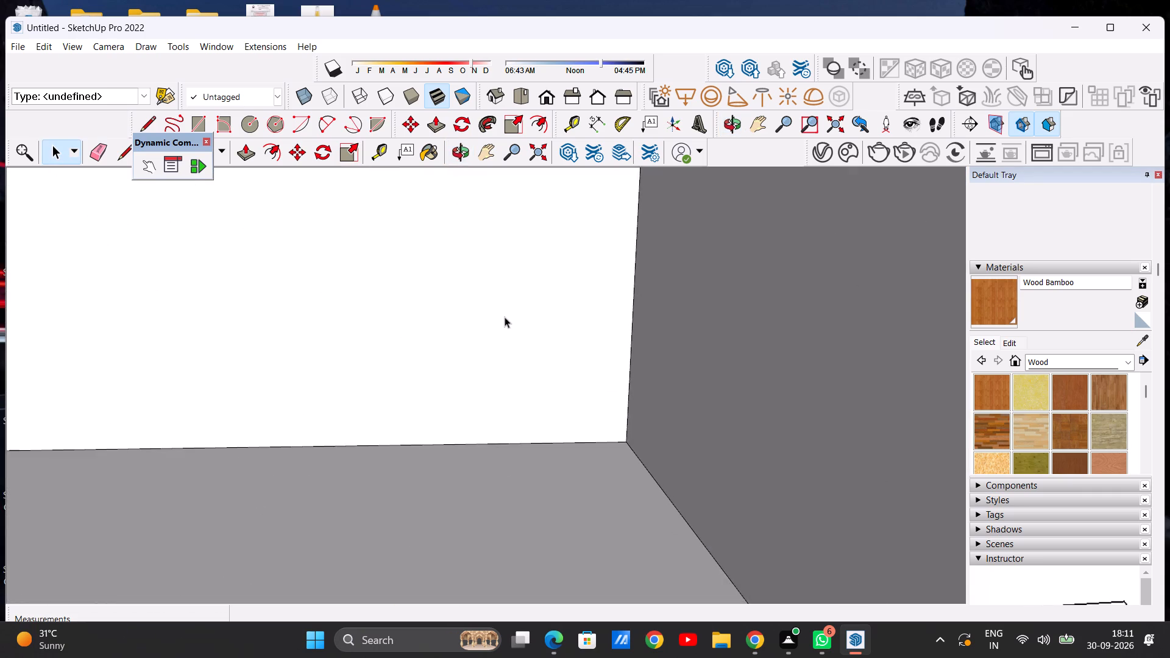
scroll(508, 322, "down", 13)
middle_click_drag(507, 354, 499, 305)
scroll(494, 333, "up", 5)
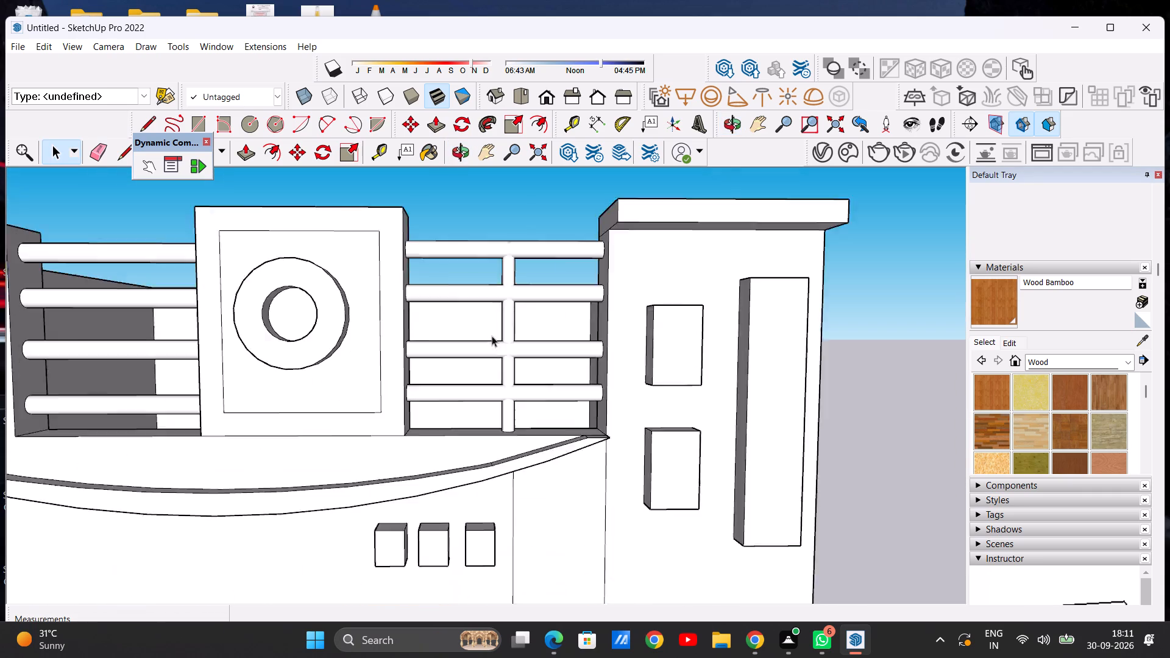
scroll(492, 336, "up", 2)
scroll(492, 336, "down", 13)
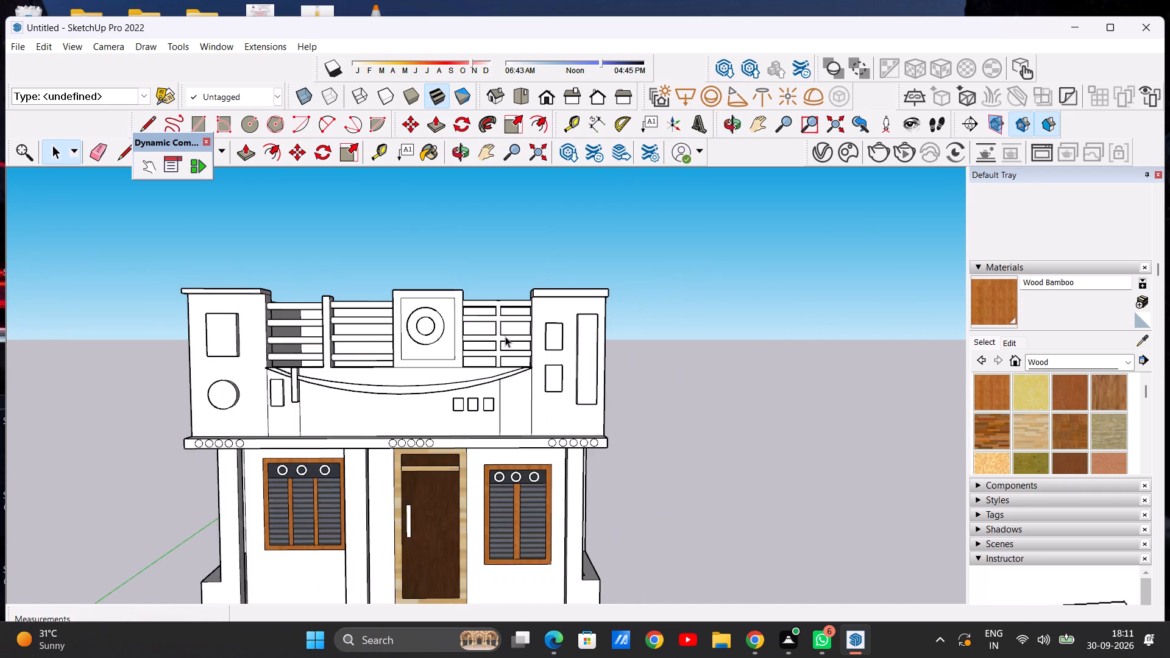
scroll(505, 336, "up", 1)
middle_click_drag(505, 336, 498, 358)
scroll(496, 321, "up", 10)
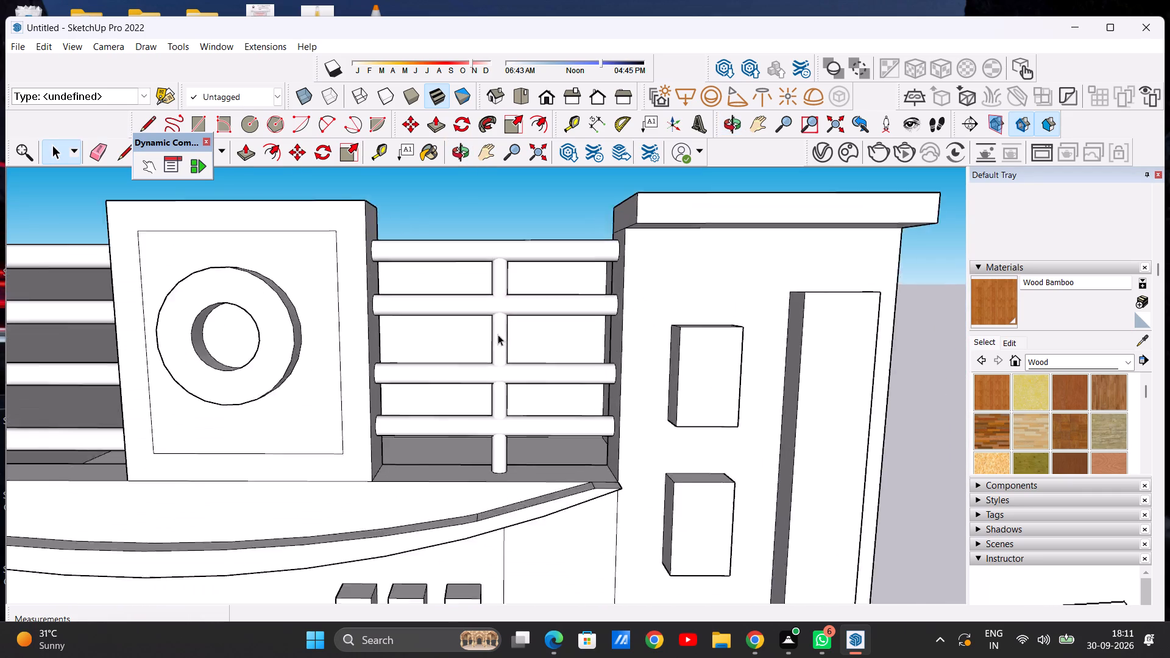
scroll(498, 334, "up", 3)
scroll(495, 339, "down", 6)
middle_click_drag(537, 344, 539, 604)
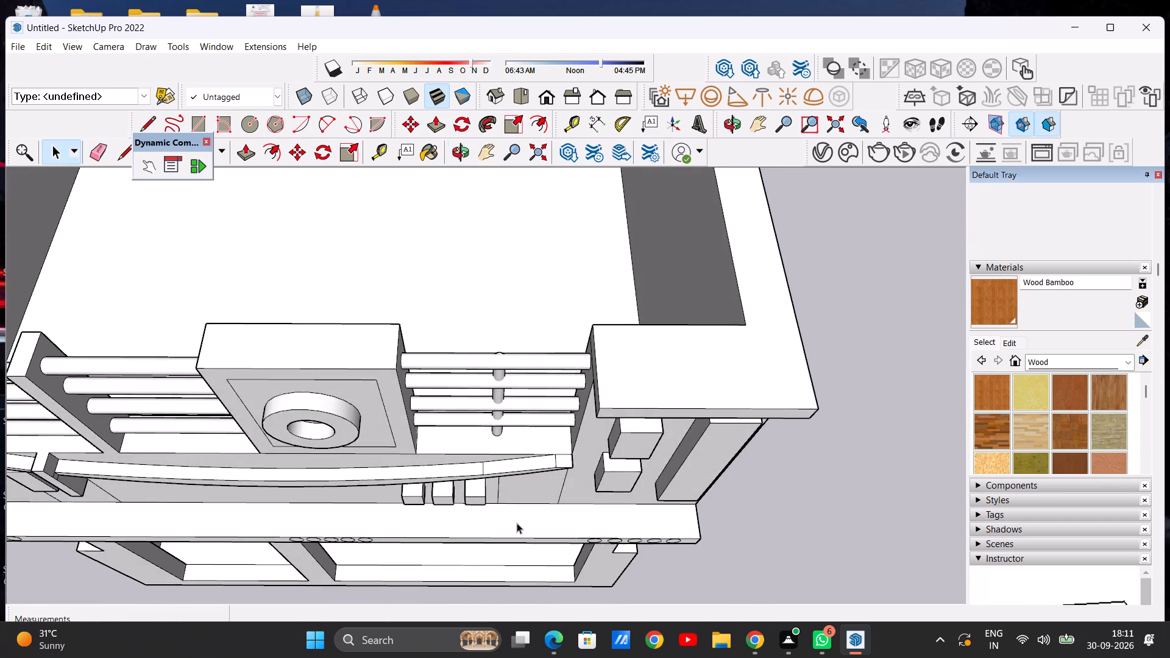
middle_click_drag(494, 389, 480, 431)
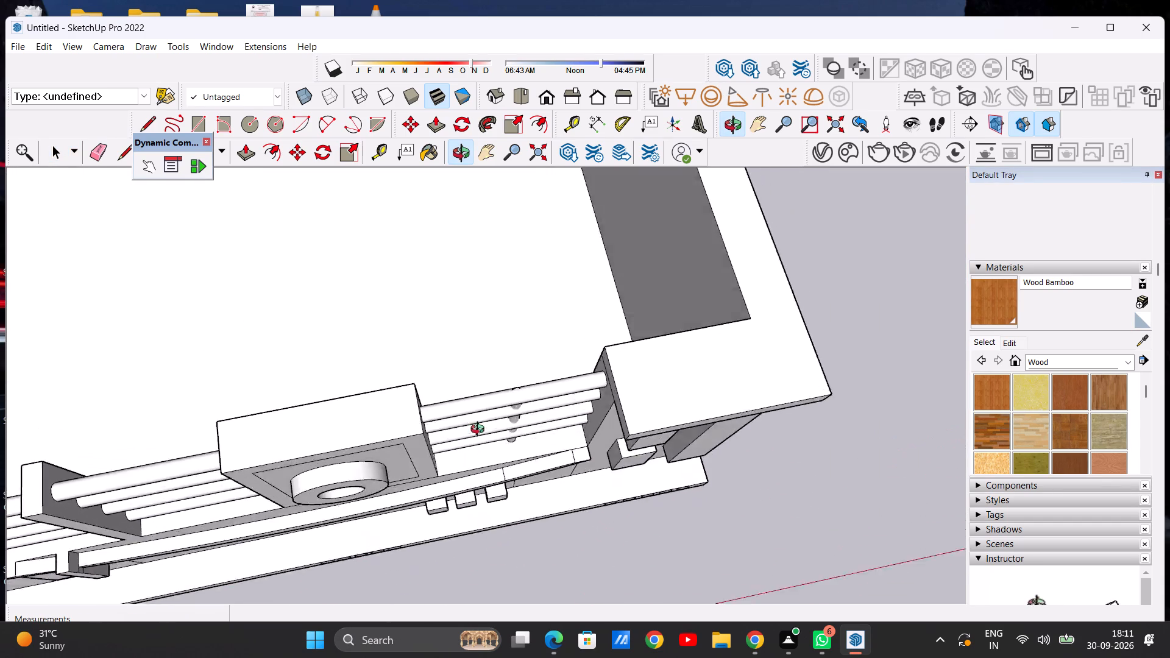
middle_click_drag(480, 431, 485, 352)
scroll(485, 351, "up", 1)
scroll(485, 351, "down", 10)
middle_click_drag(492, 401, 473, 286)
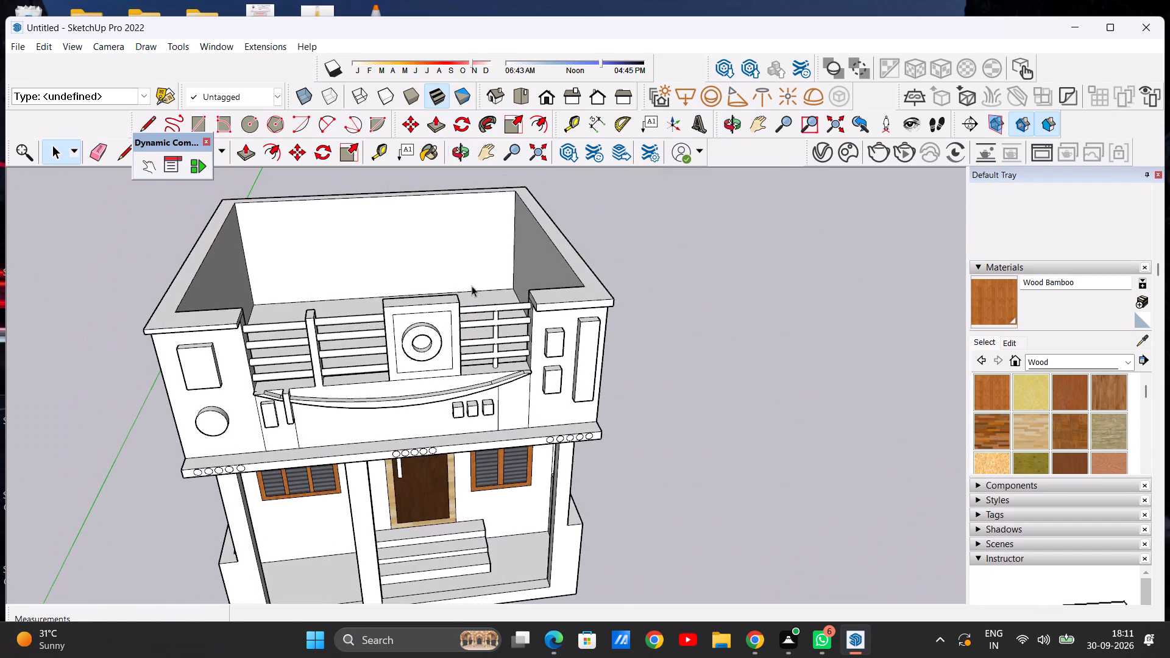
scroll(402, 319, "down", 6)
middle_click_drag(400, 337, 384, 267)
scroll(489, 351, "up", 4)
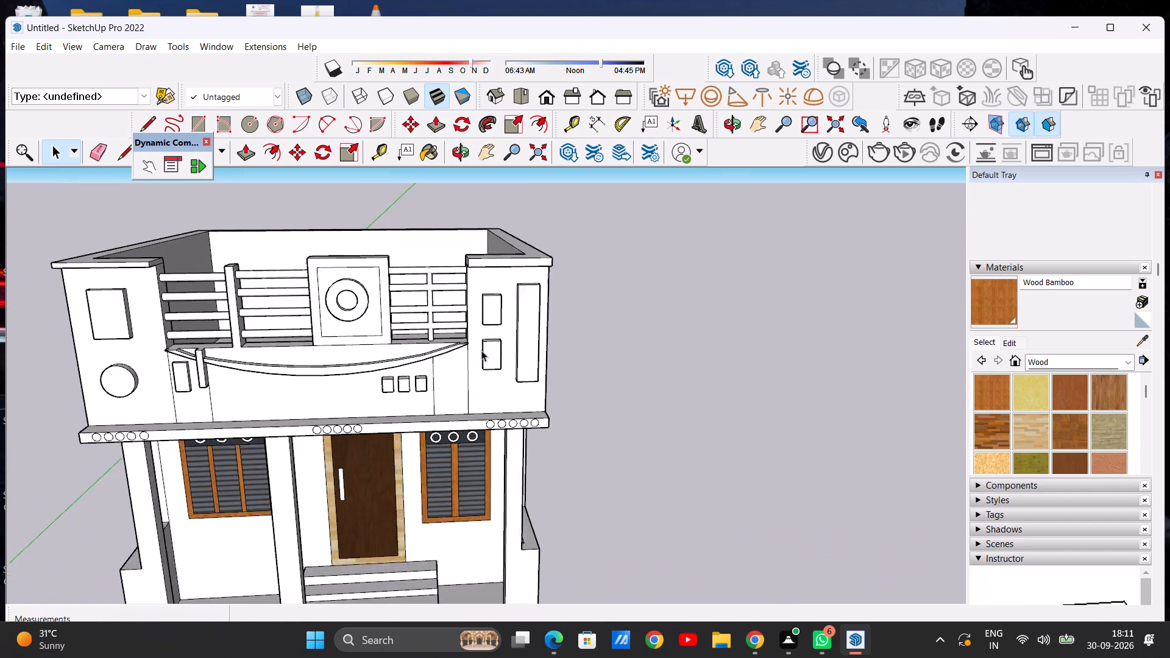
scroll(481, 350, "up", 3)
scroll(498, 320, "down", 5)
scroll(512, 321, "up", 5)
middle_click_drag(572, 335, 294, 335)
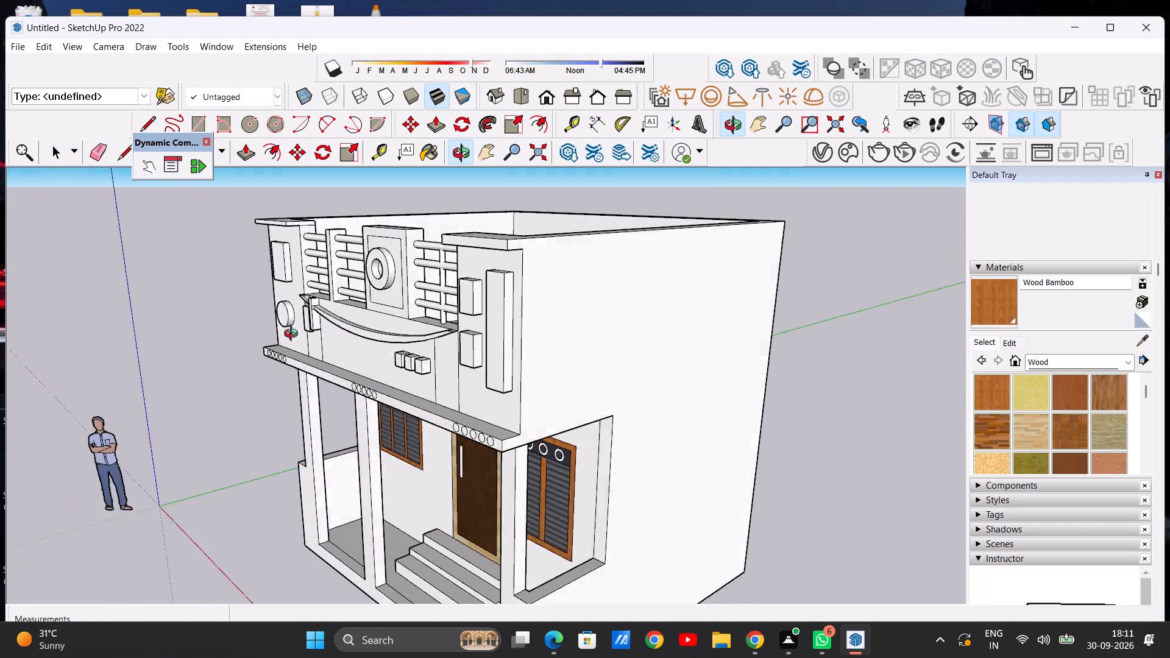
middle_click_drag(294, 335, 565, 412)
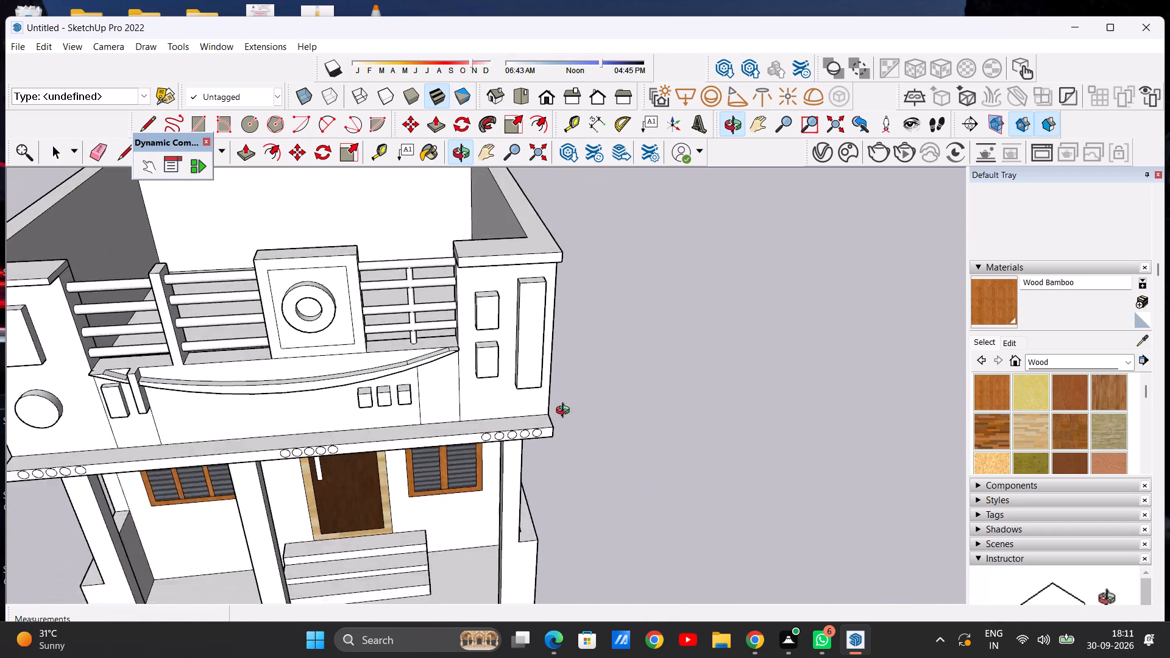
Examine the facade, parapet railing, ledge and porch of the house from the front, above and the side.
middle_click_drag(565, 412, 545, 422)
scroll(672, 324, "down", 7)
scroll(297, 323, "up", 6)
scroll(369, 324, "up", 4)
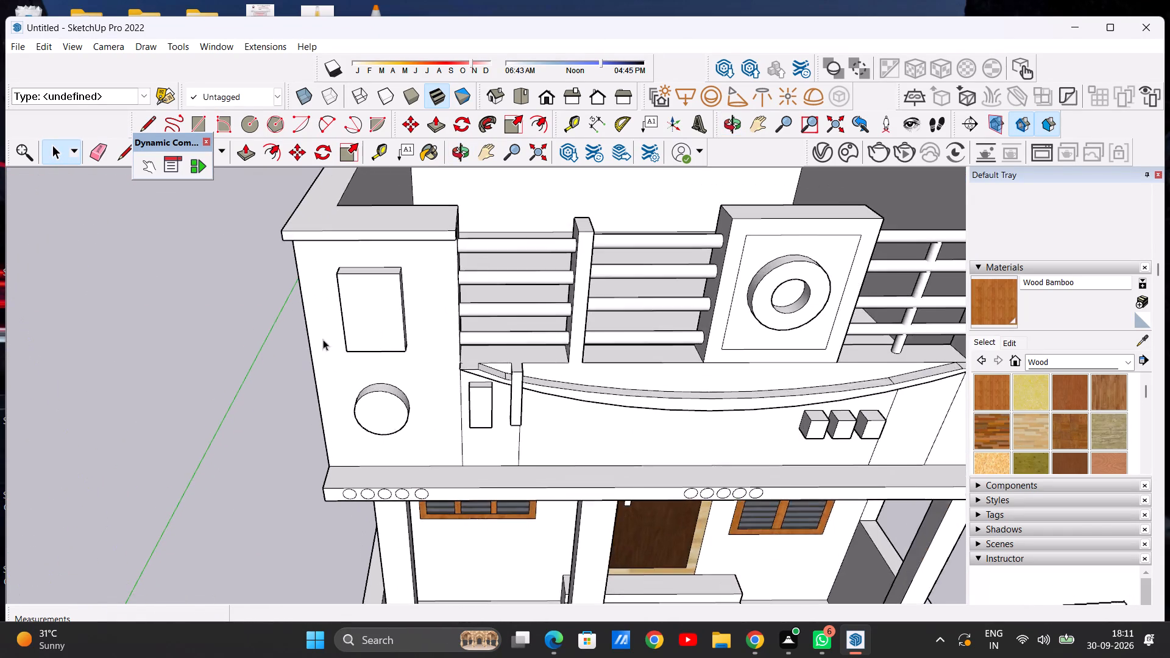
scroll(288, 347, "down", 8)
middle_click_drag(390, 386, 397, 244)
middle_click_drag(383, 314, 409, 362)
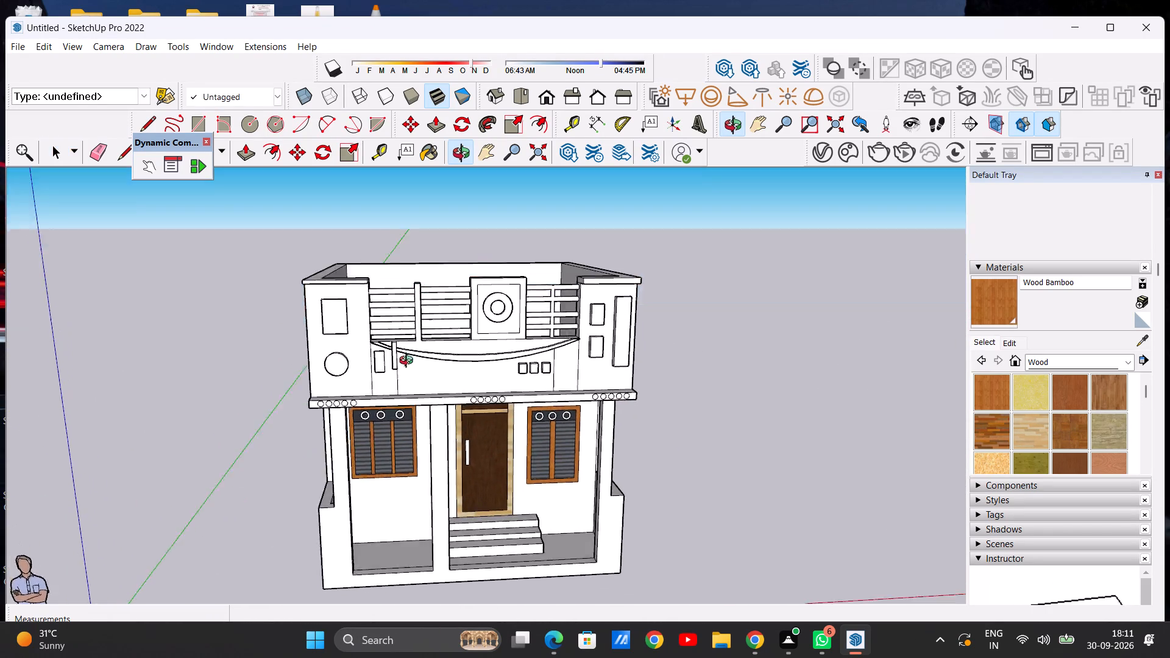
middle_click_drag(409, 362, 665, 342)
scroll(426, 373, "up", 7)
scroll(365, 394, "down", 3)
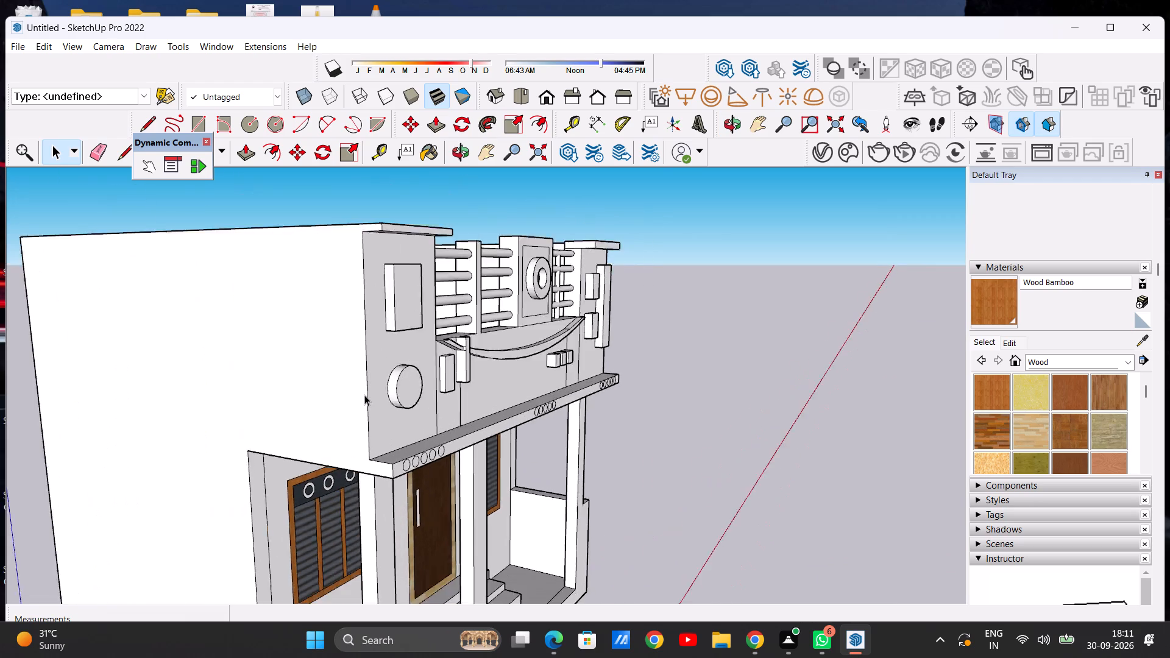
scroll(364, 395, "down", 12)
middle_click_drag(514, 501, 286, 441)
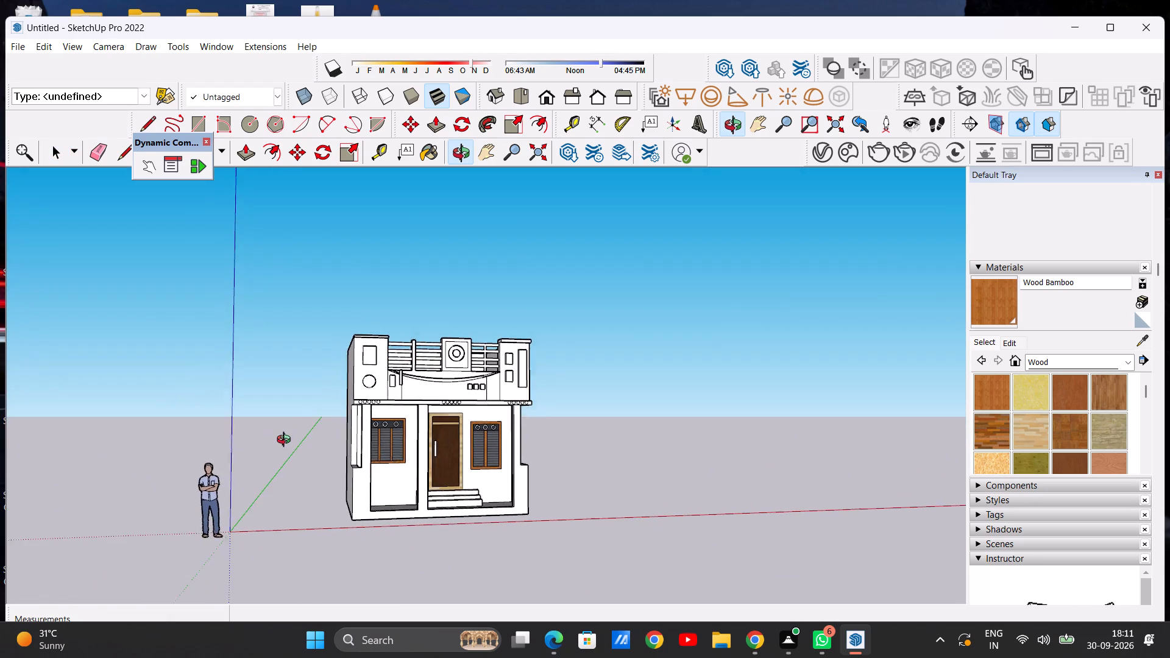
middle_click_drag(286, 441, 198, 441)
scroll(402, 400, "up", 6)
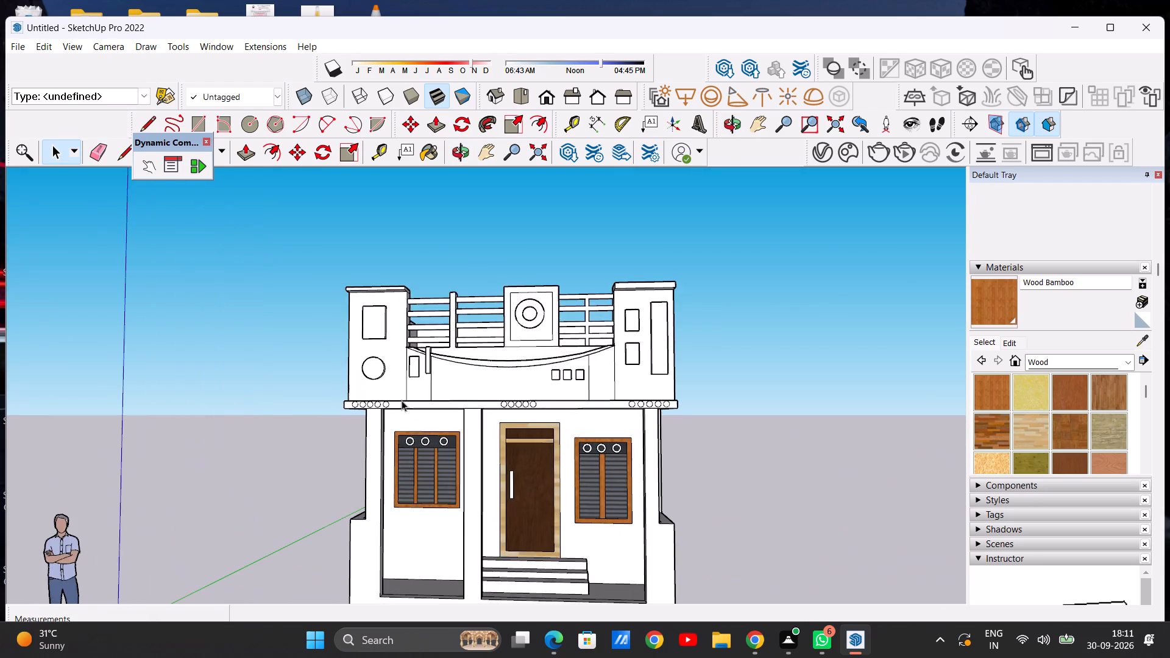
scroll(575, 406, "up", 7)
scroll(448, 408, "up", 6)
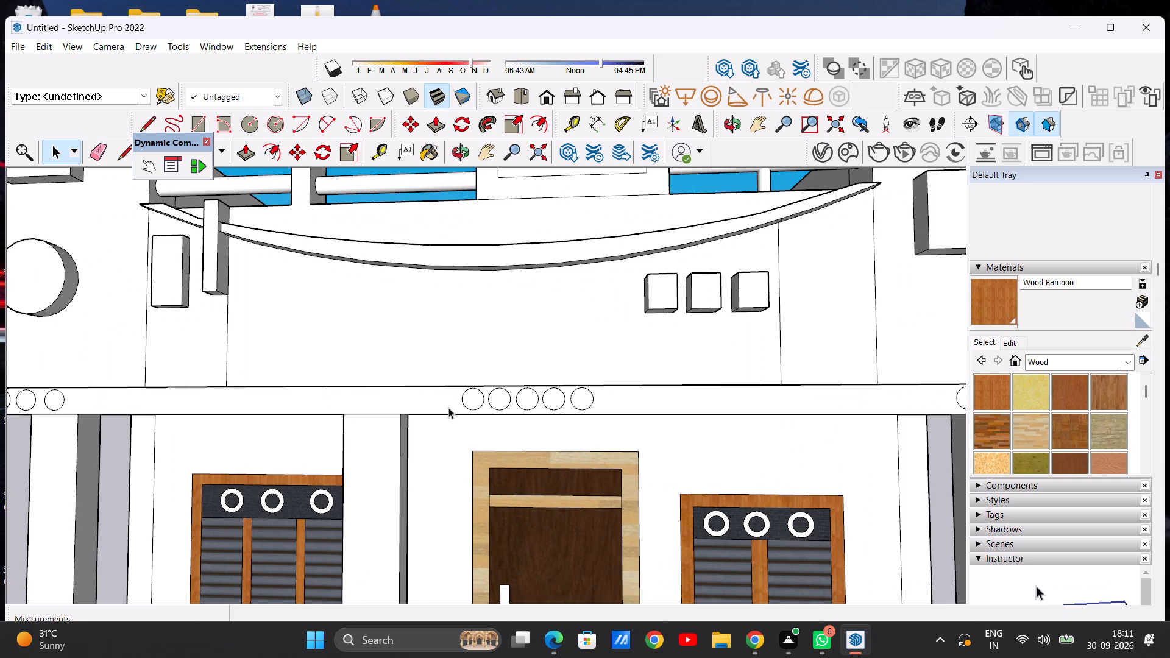
scroll(450, 384, "down", 7)
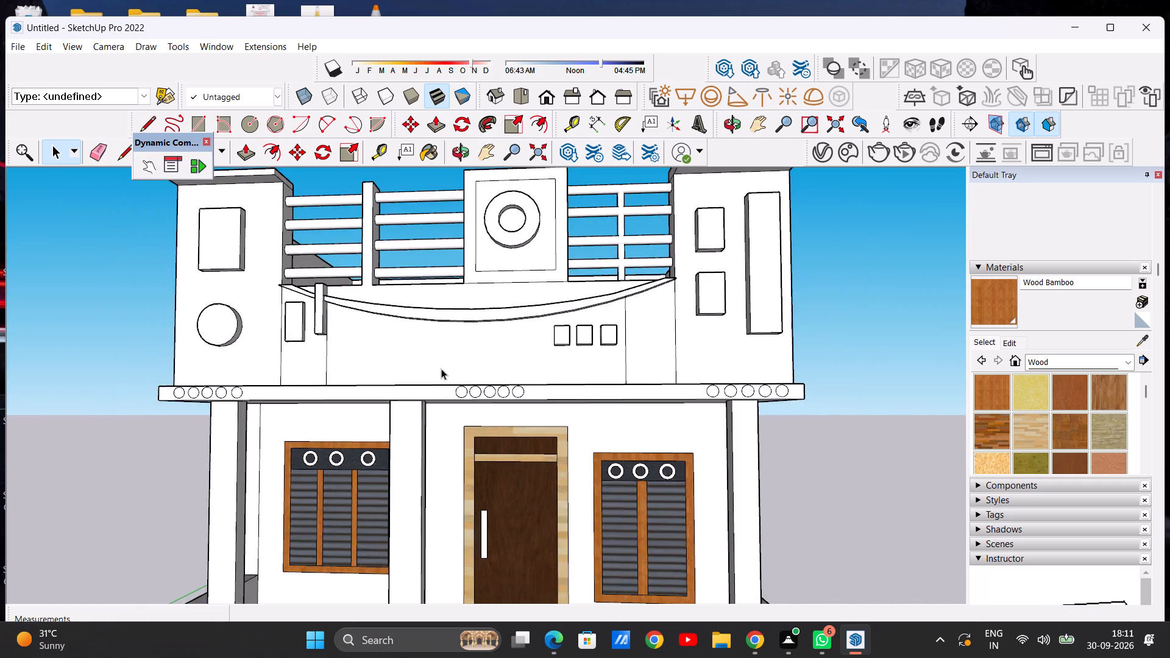
scroll(441, 369, "down", 13)
scroll(395, 339, "up", 6)
scroll(427, 330, "down", 9)
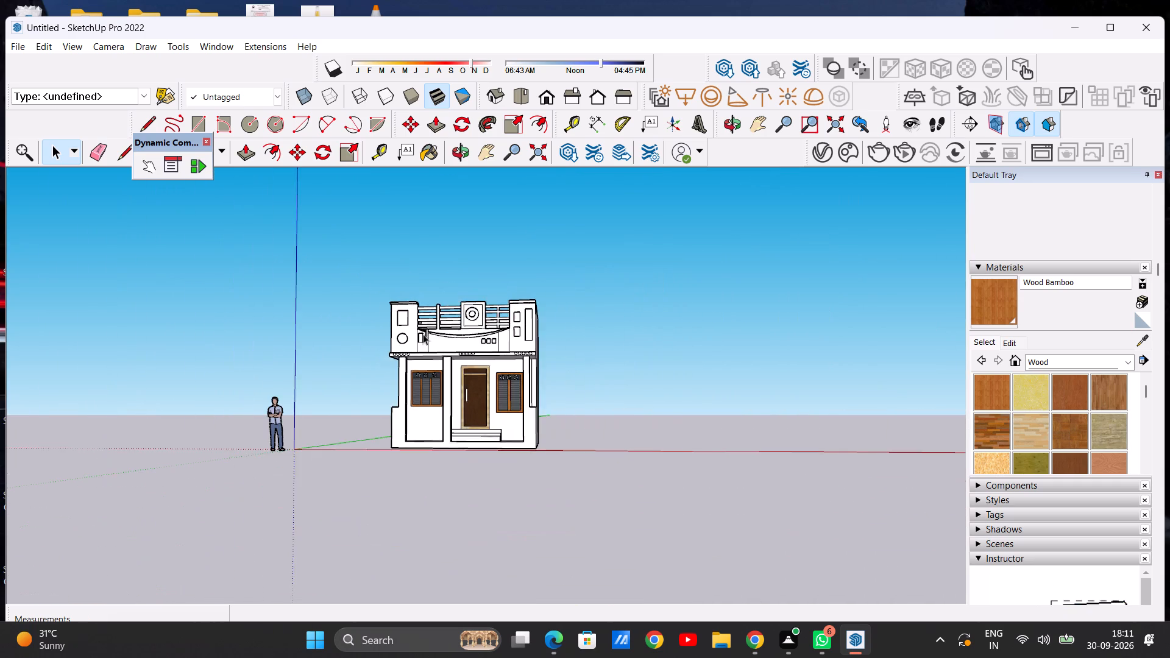
middle_click_drag(366, 350, 467, 384)
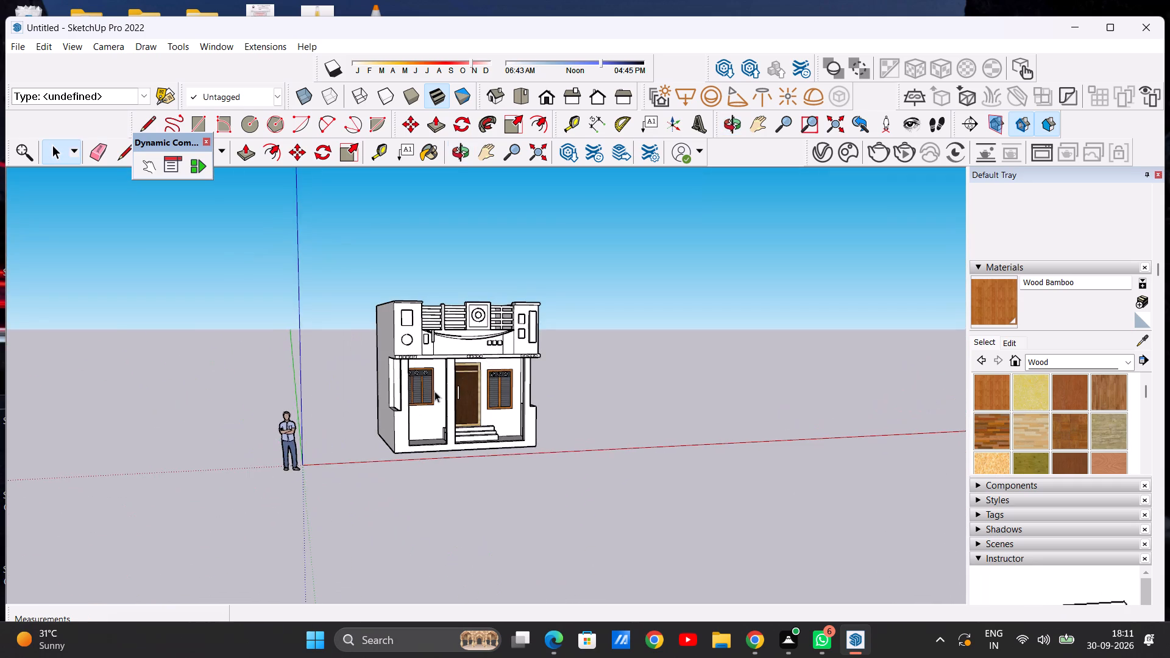
scroll(406, 396, "up", 6)
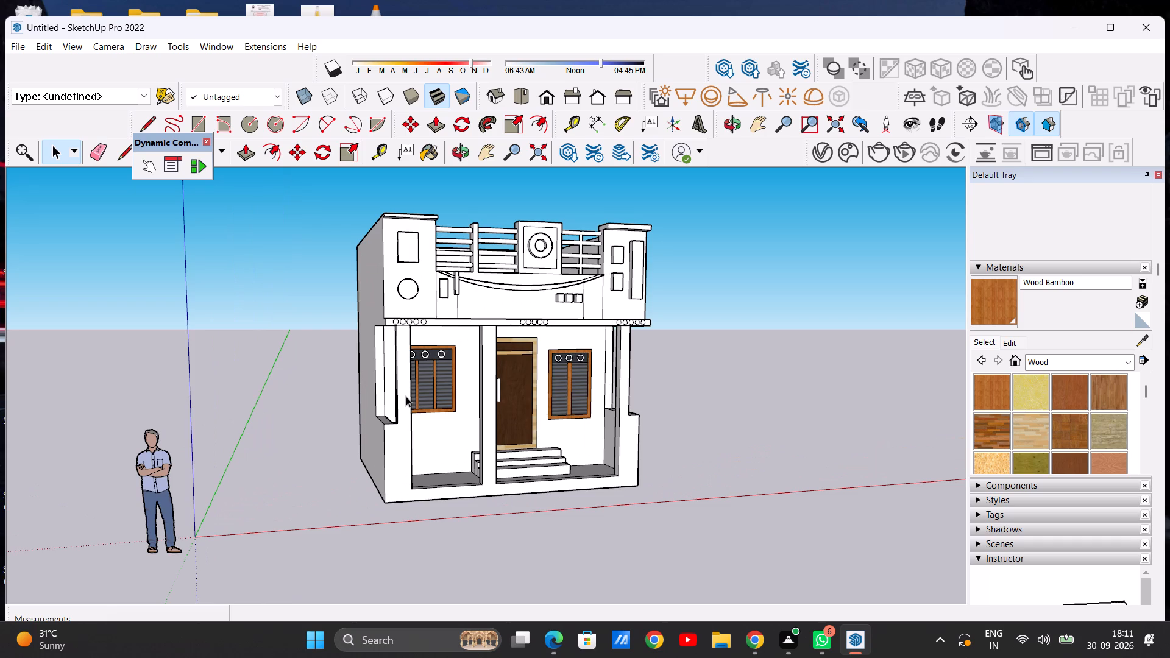
scroll(395, 391, "down", 6)
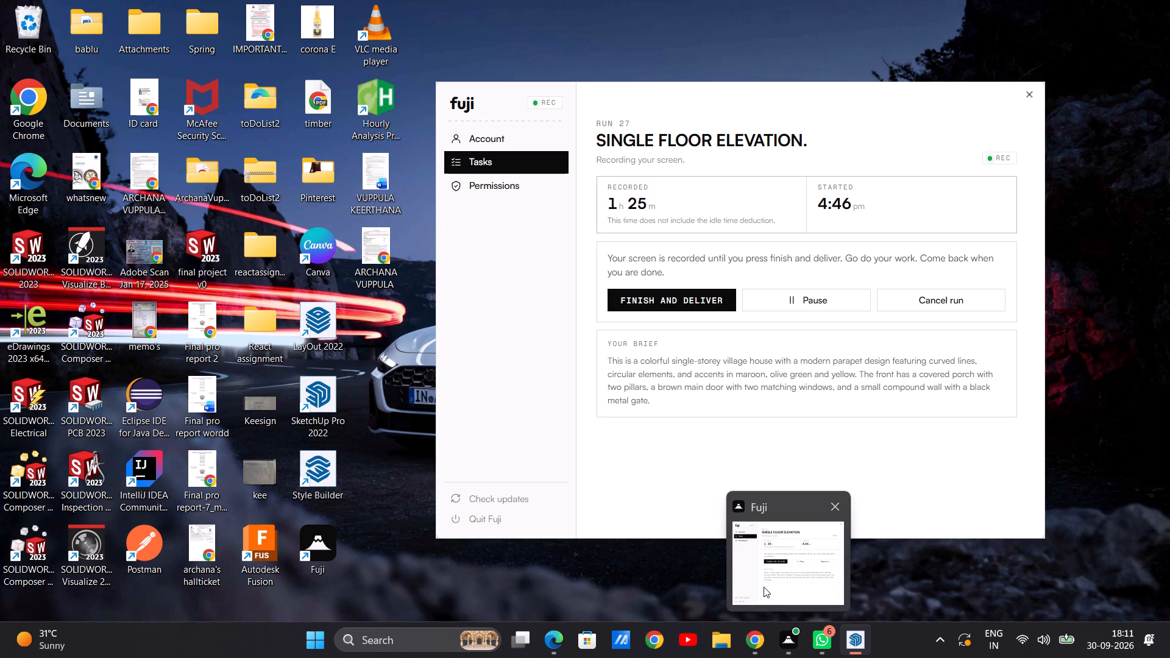
left_click(832, 580)
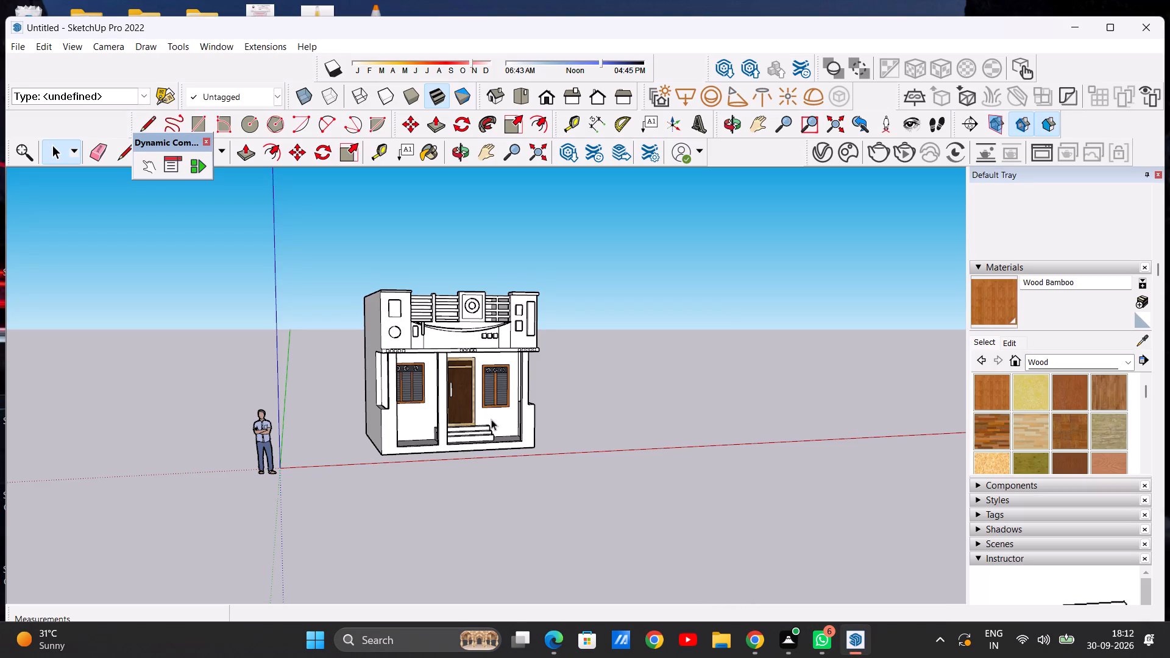
scroll(392, 431, "up", 11)
scroll(366, 418, "down", 6)
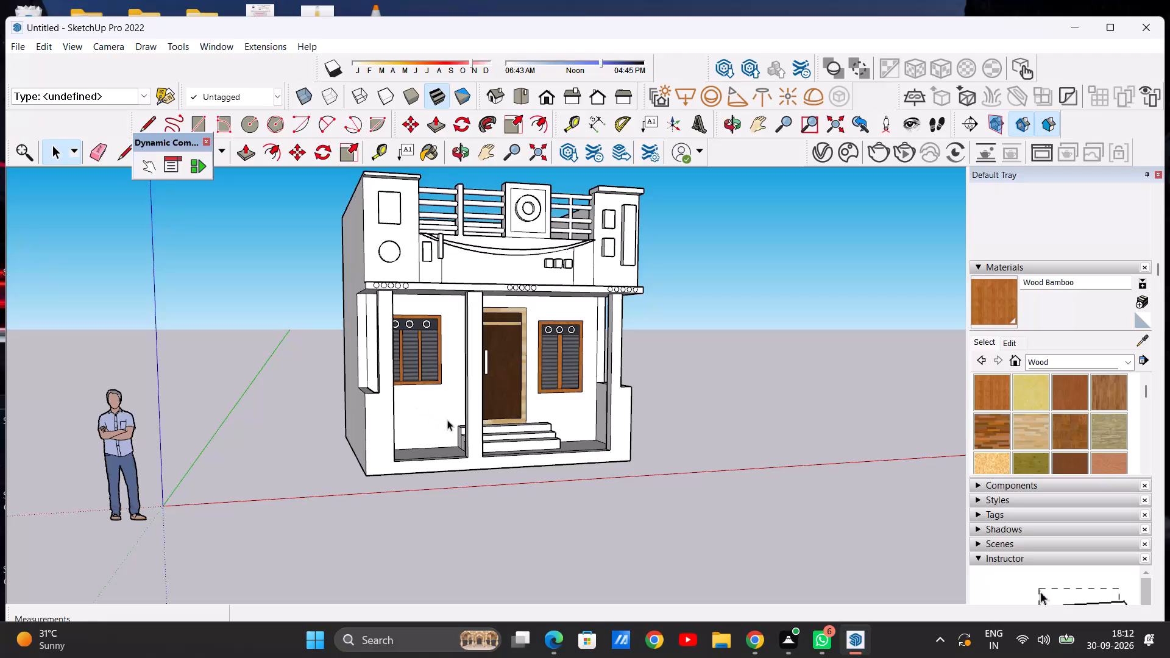
Draw lines across the left porch pillar's front (about 9 13/16") and inner side (about 6 13/16") at the low side wall's top height.
middle_click_drag(445, 419, 136, 432)
scroll(417, 397, "up", 7)
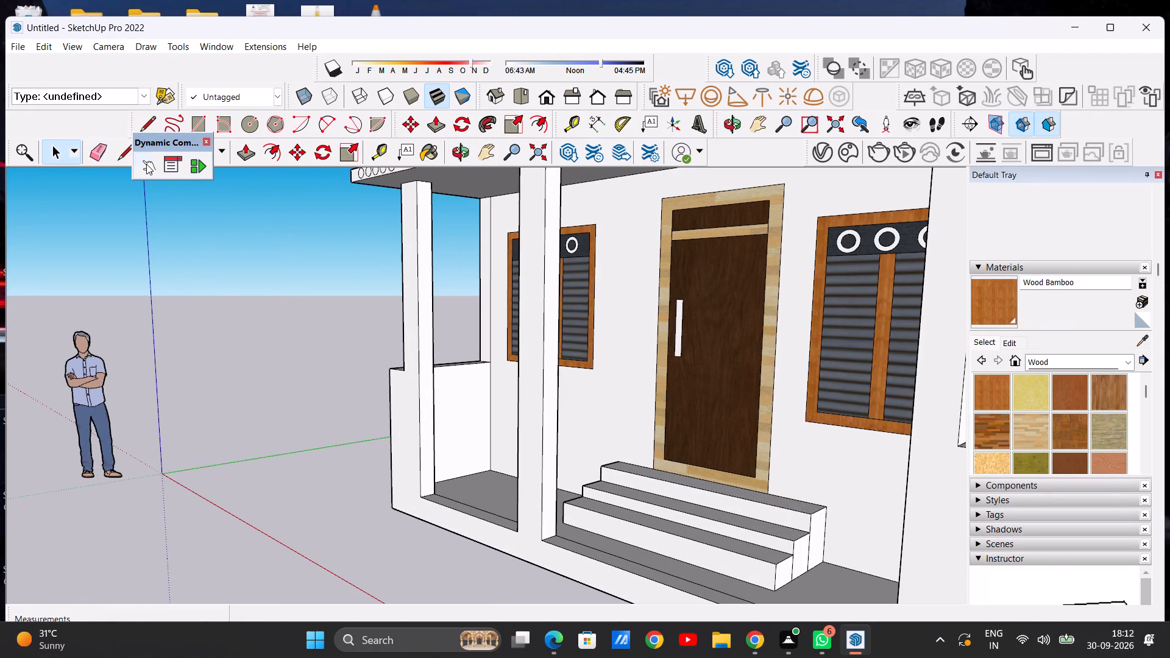
left_click(117, 157)
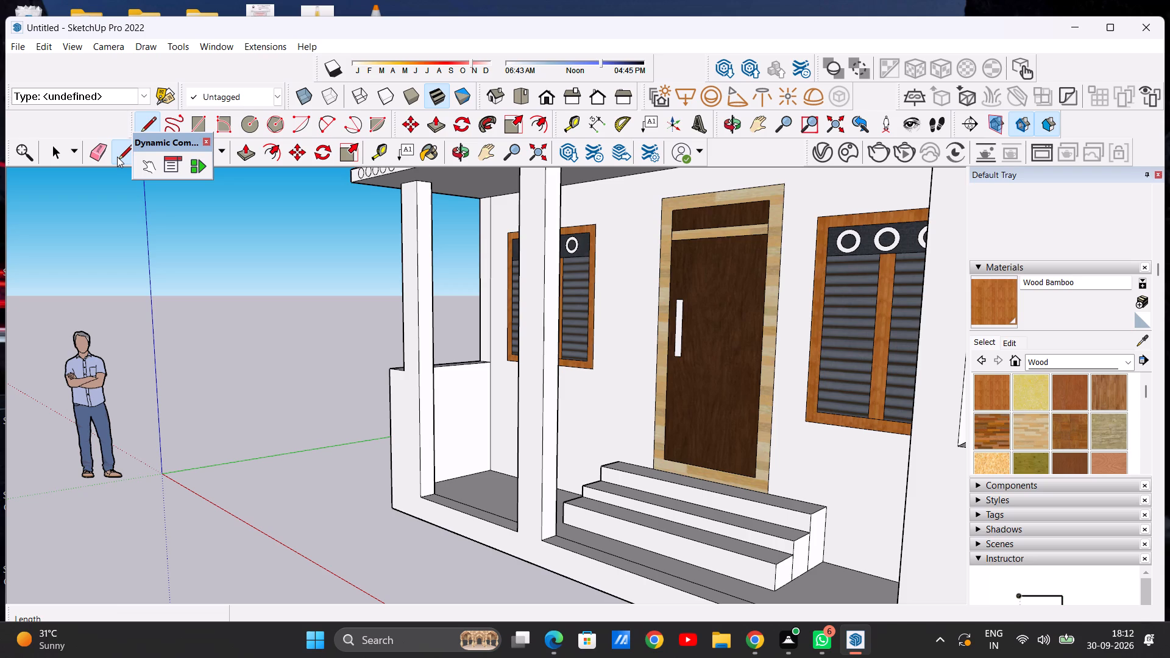
scroll(411, 378, "up", 5)
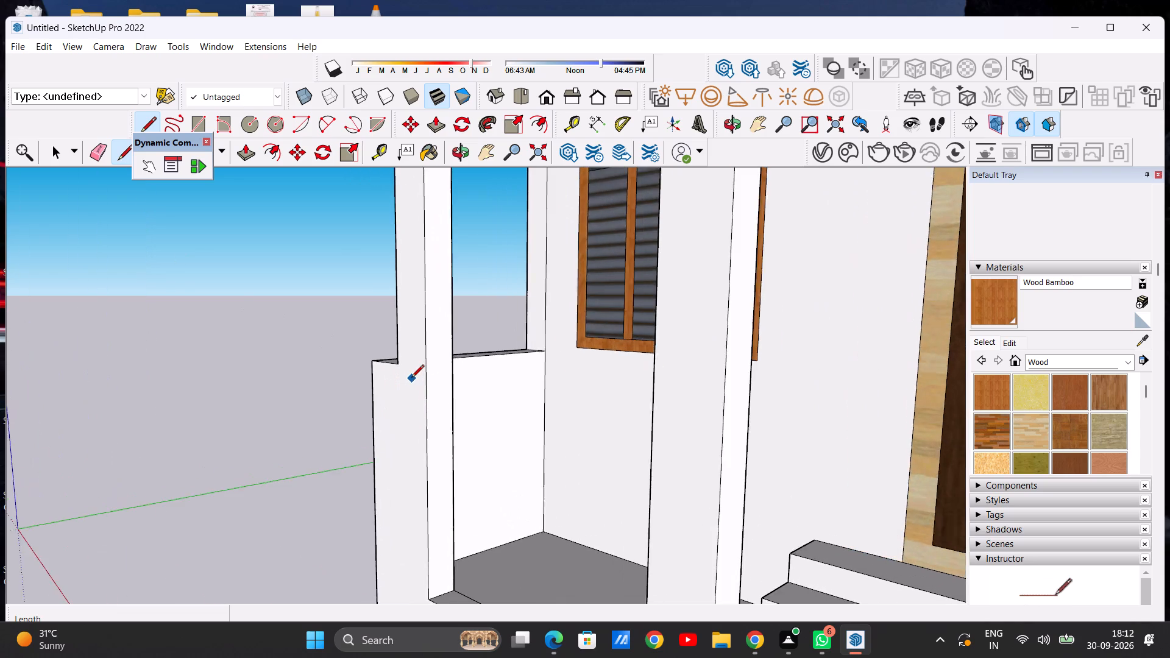
scroll(411, 378, "up", 2)
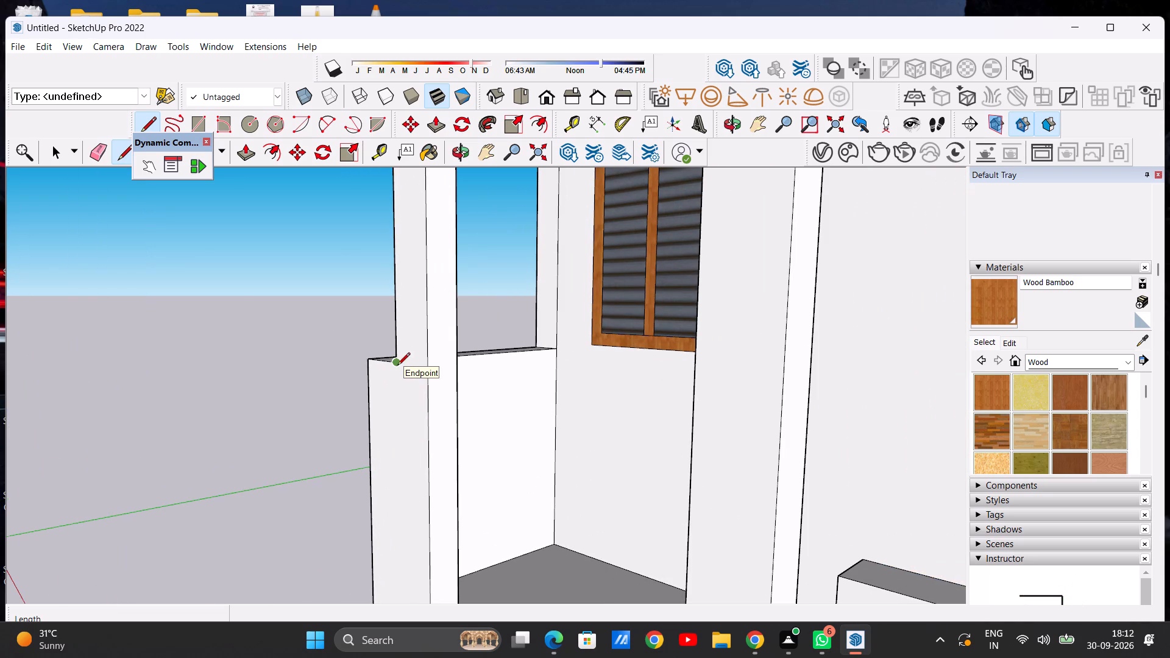
left_click(397, 366)
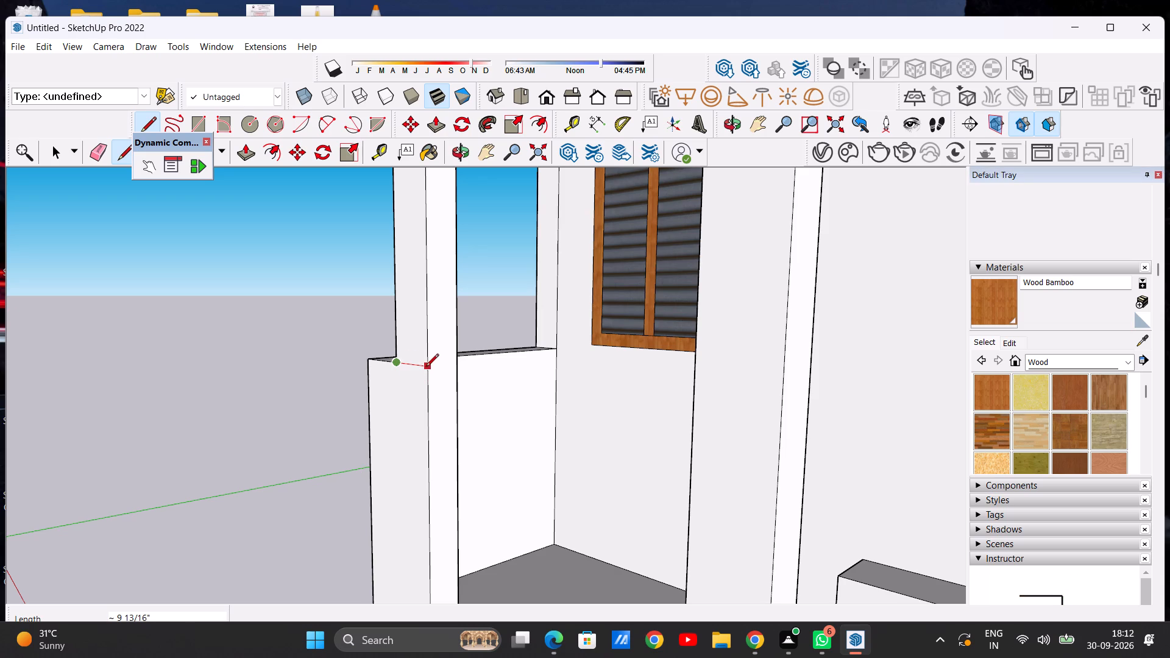
left_click(426, 367)
middle_click_drag(431, 375, 346, 375)
scroll(417, 375, "up", 4)
left_click(380, 359)
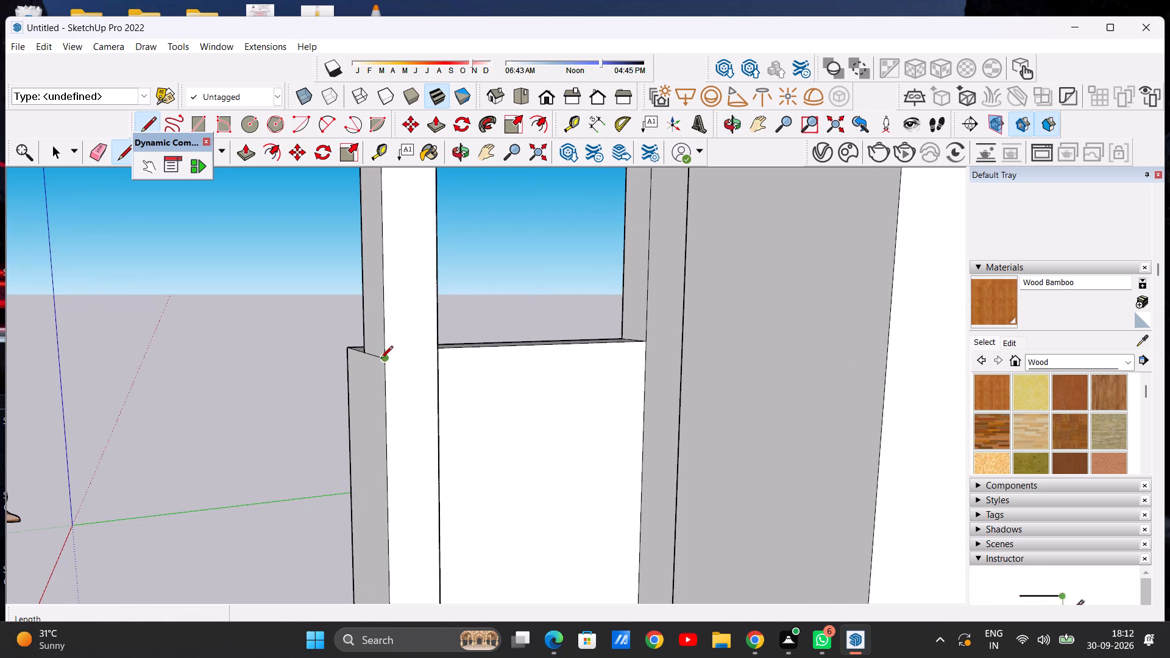
left_click(439, 358)
key("space")
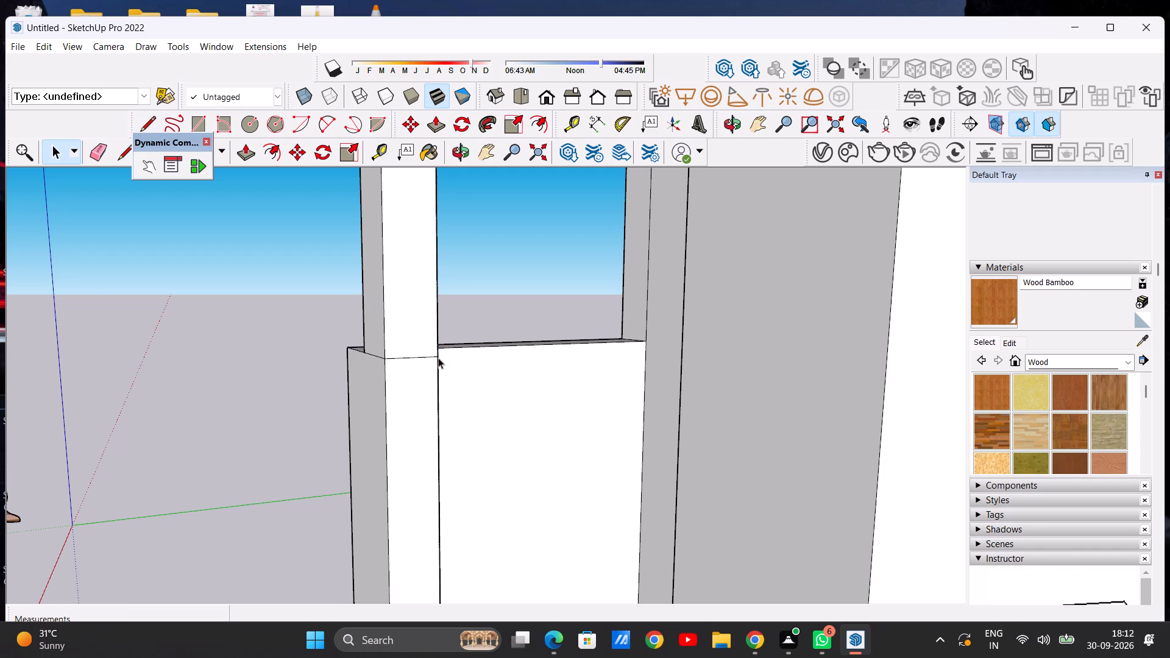
Extrude the lower inner face of the left porch pillar about 4' 5 3/4" to the middle pillar, forming a low front wall.
scroll(432, 343, "down", 14)
middle_click_drag(395, 367, 631, 356)
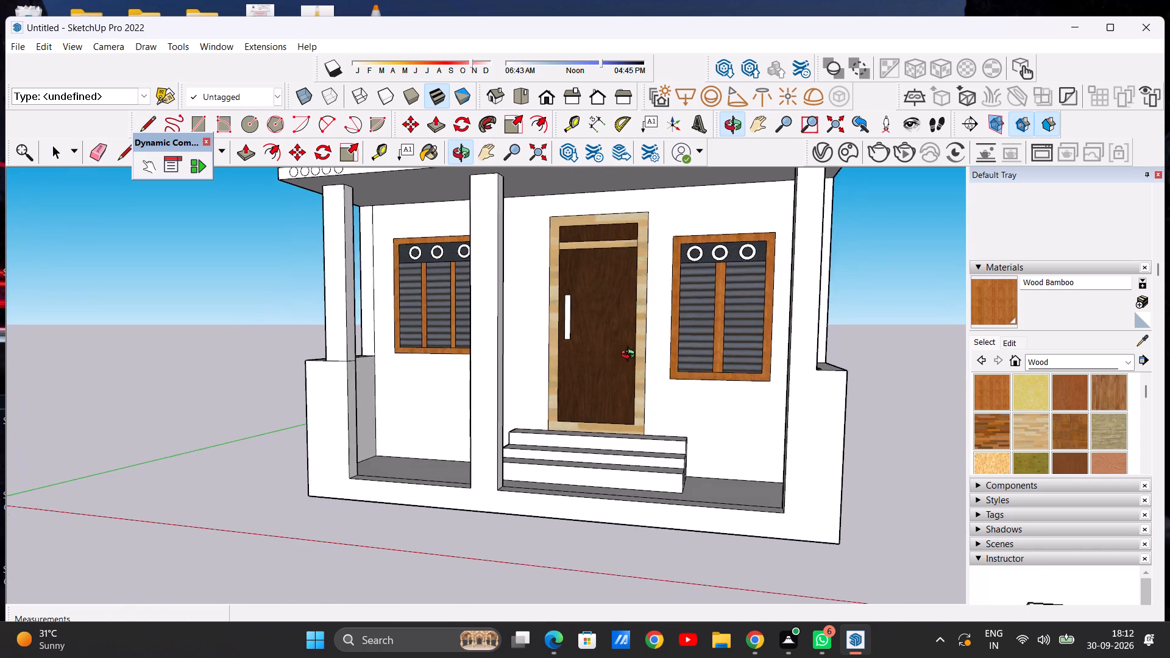
middle_click_drag(631, 356, 654, 357)
scroll(427, 406, "down", 2)
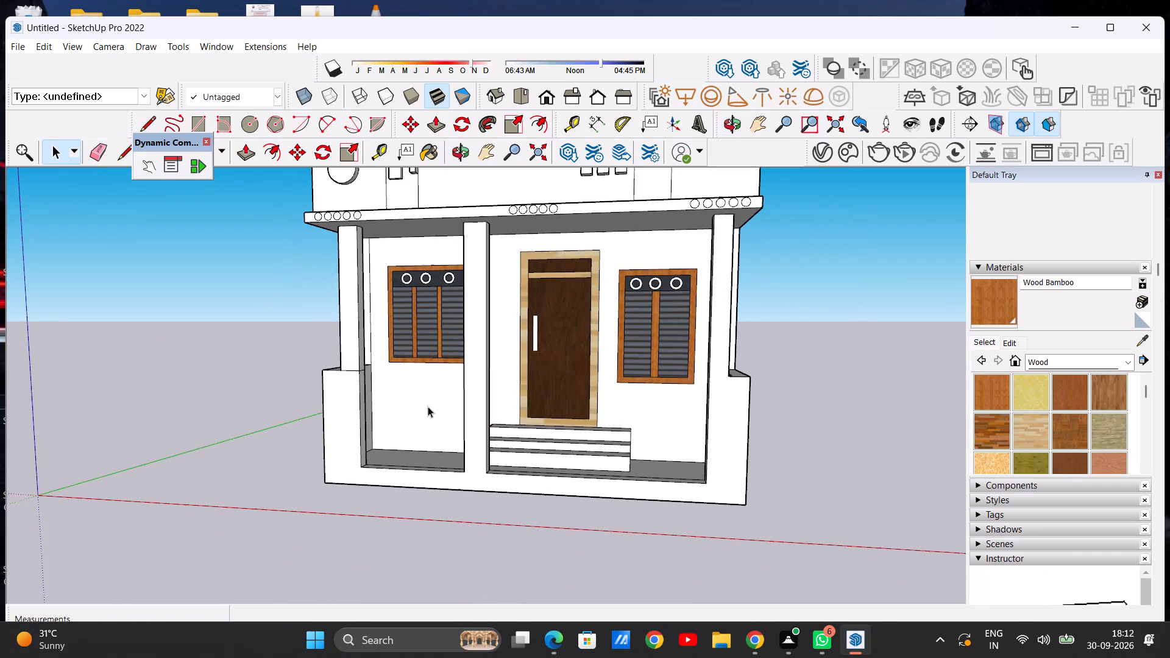
scroll(409, 392, "down", 3)
middle_click_drag(442, 397, 492, 400)
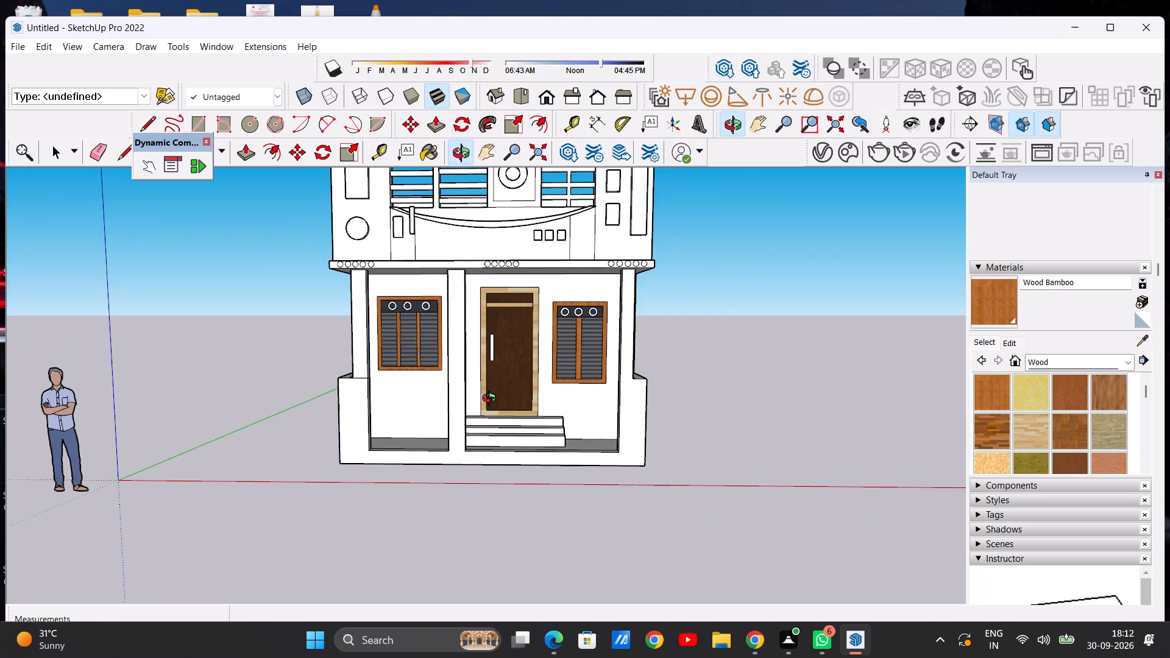
middle_click_drag(492, 400, 469, 385)
scroll(387, 399, "up", 1)
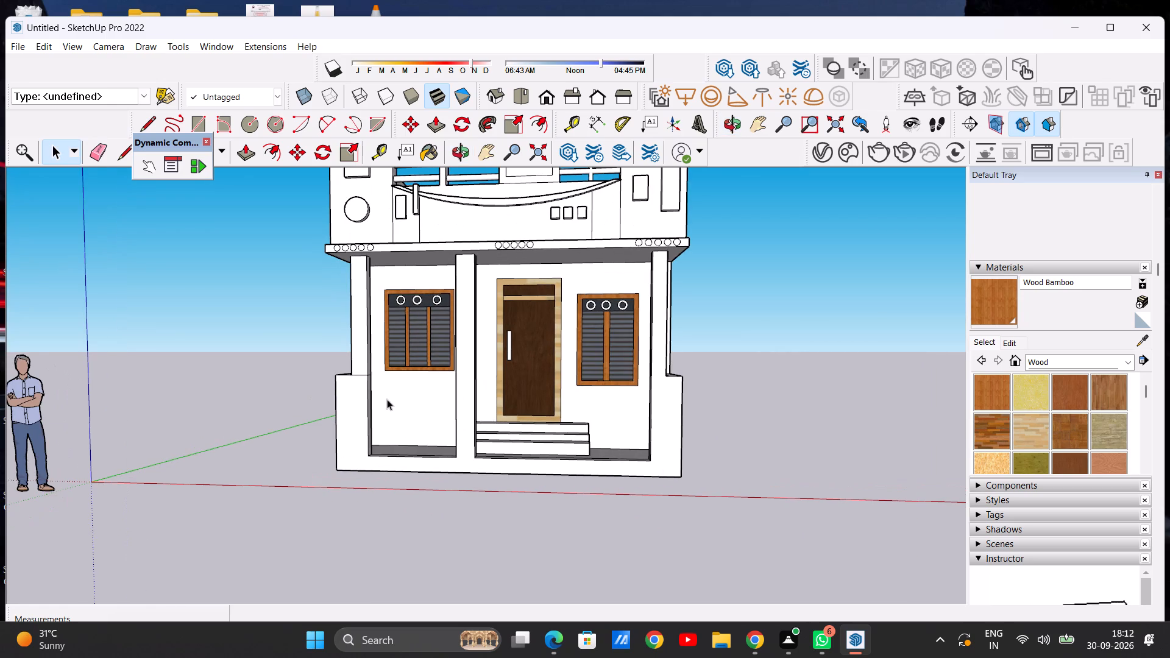
scroll(387, 399, "up", 4)
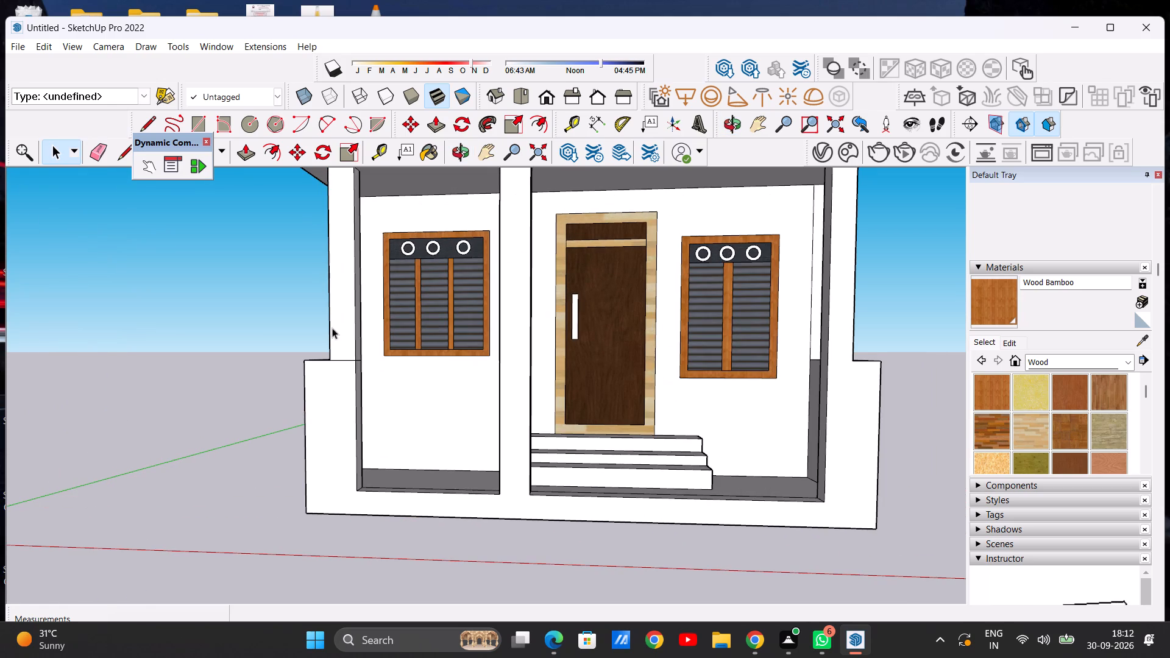
left_click(239, 147)
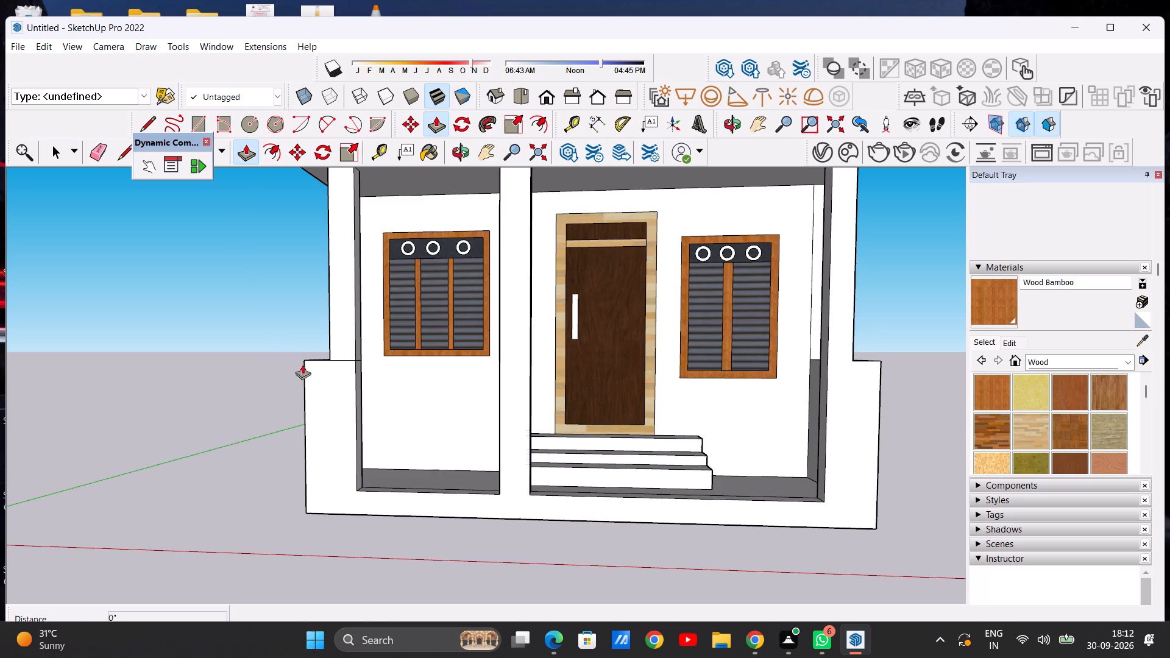
middle_click_drag(365, 433, 255, 493)
scroll(342, 439, "up", 4)
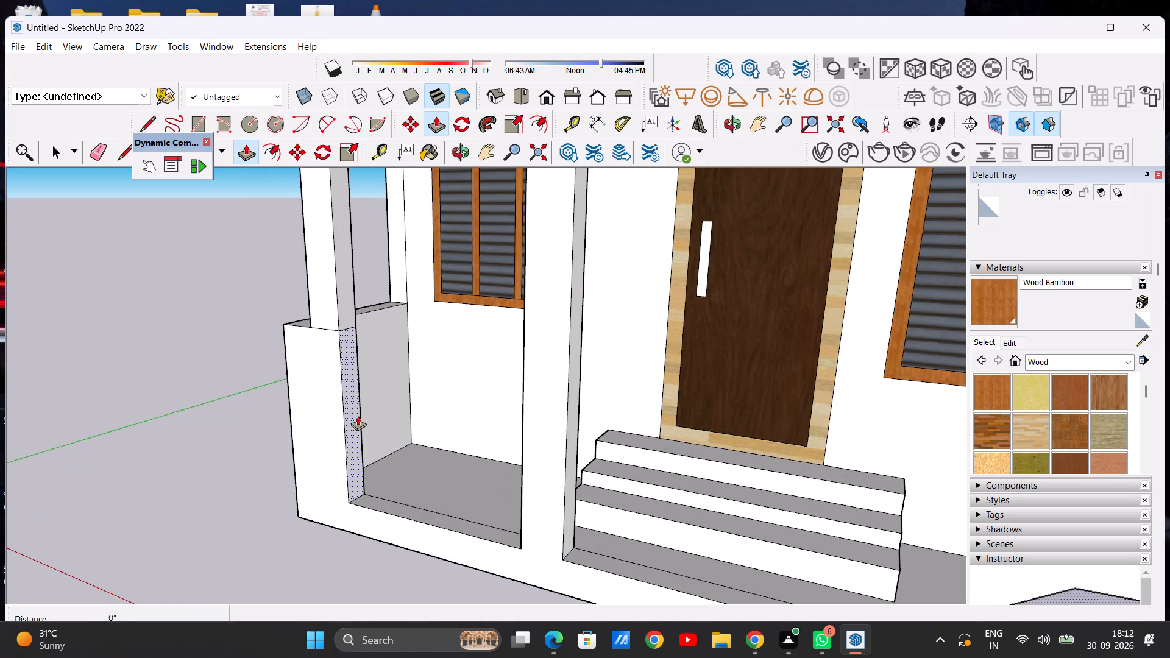
left_click(353, 421)
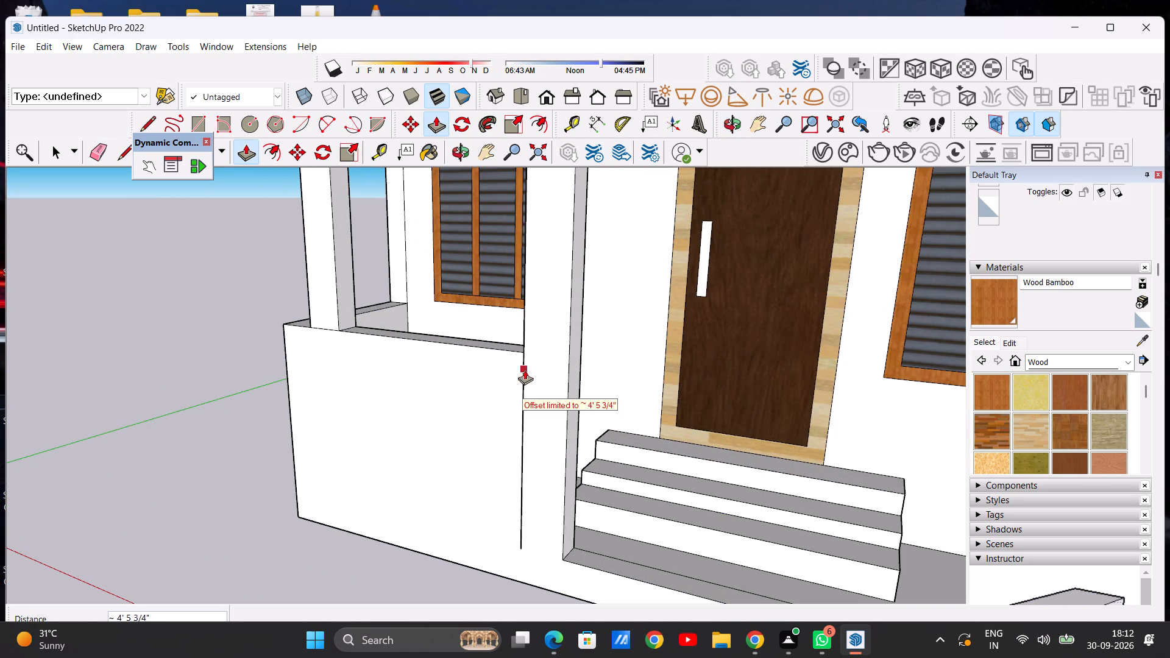
left_click(522, 352)
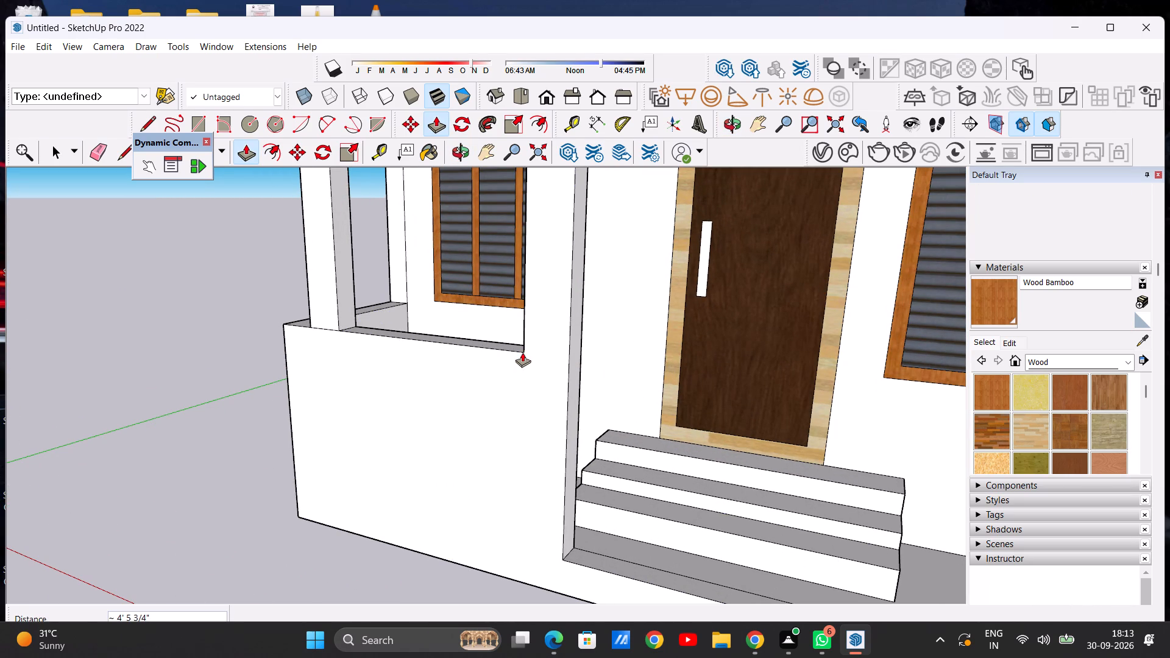
key("space")
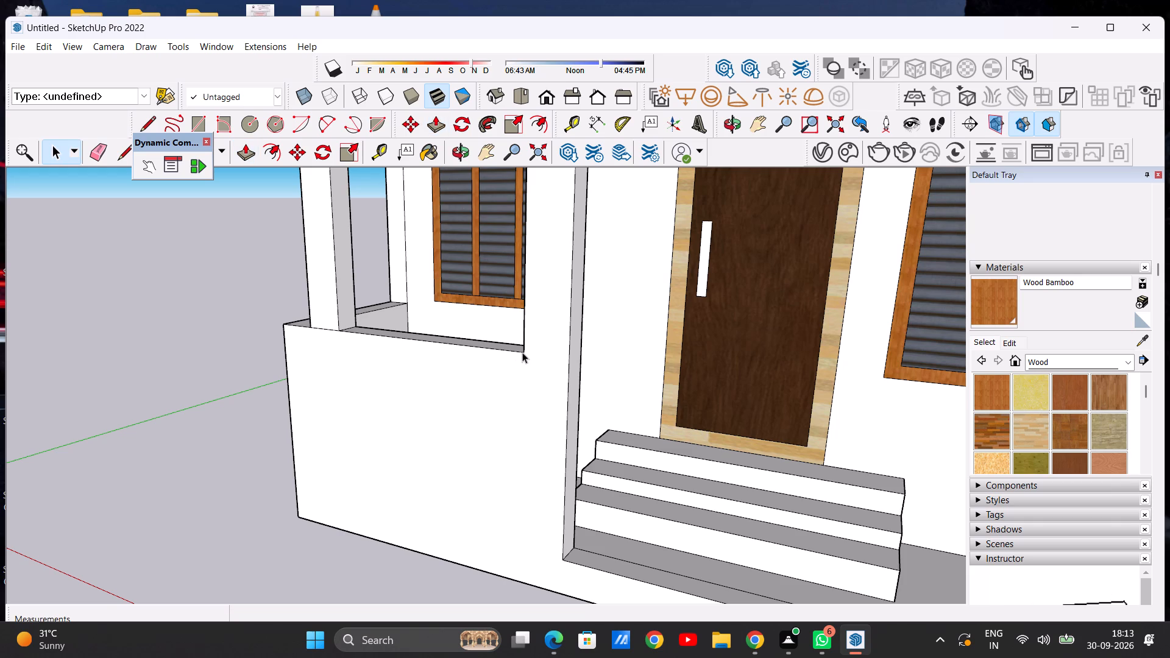
Draw a vertical line from the low front wall's top corner at the middle pillar down to the base, separating wall and pillar.
scroll(483, 364, "down", 8)
middle_click_drag(492, 380, 560, 377)
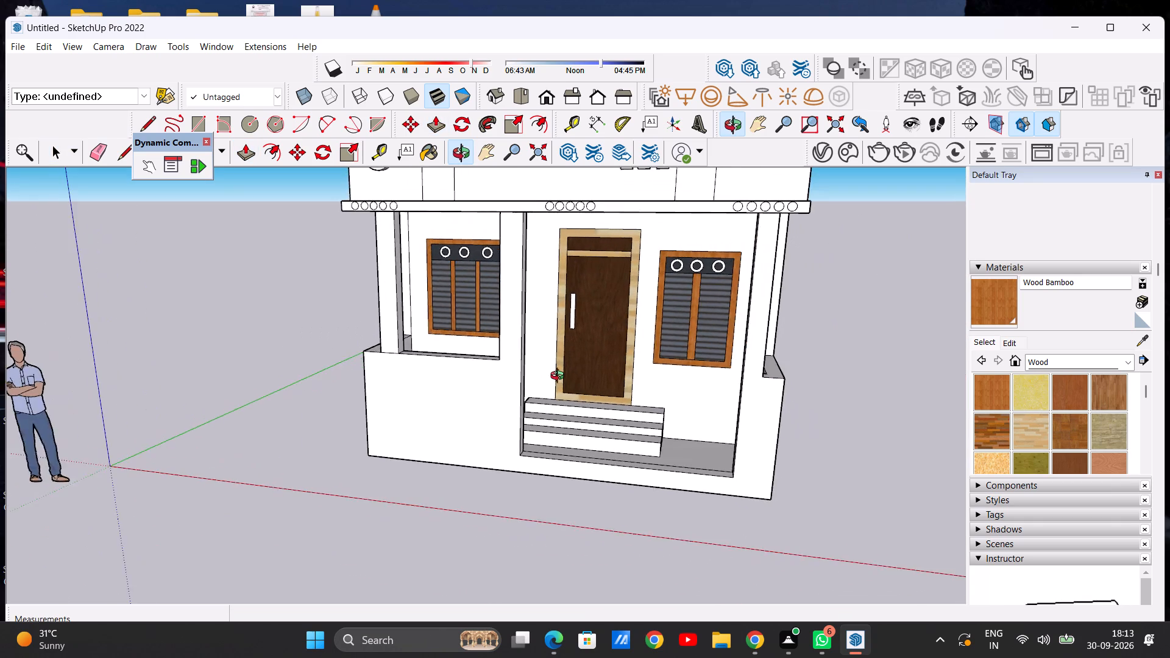
middle_click_drag(560, 377, 623, 363)
scroll(543, 371, "up", 2)
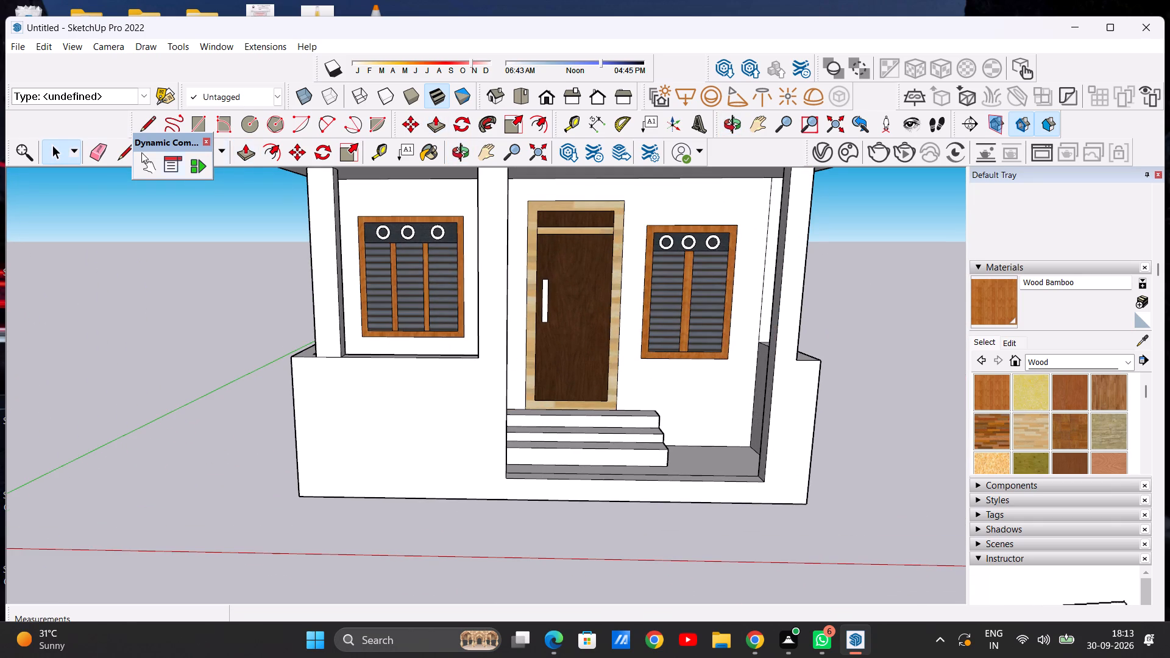
left_click(117, 149)
scroll(506, 406, "up", 5)
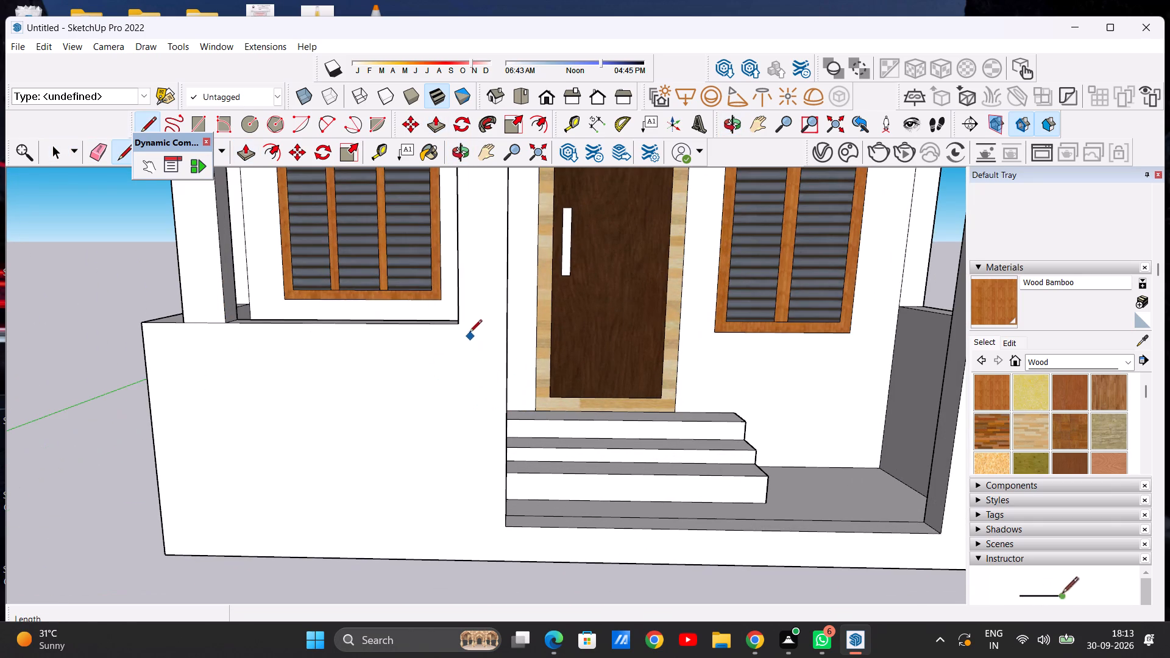
left_click(462, 320)
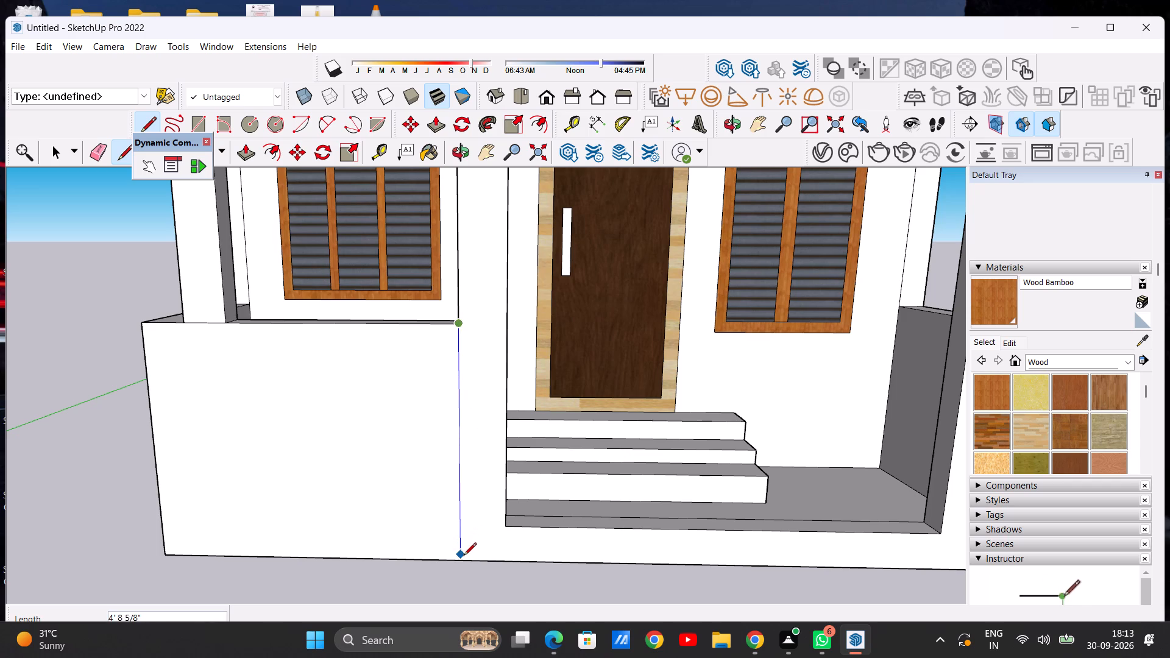
left_click(463, 559)
key("space")
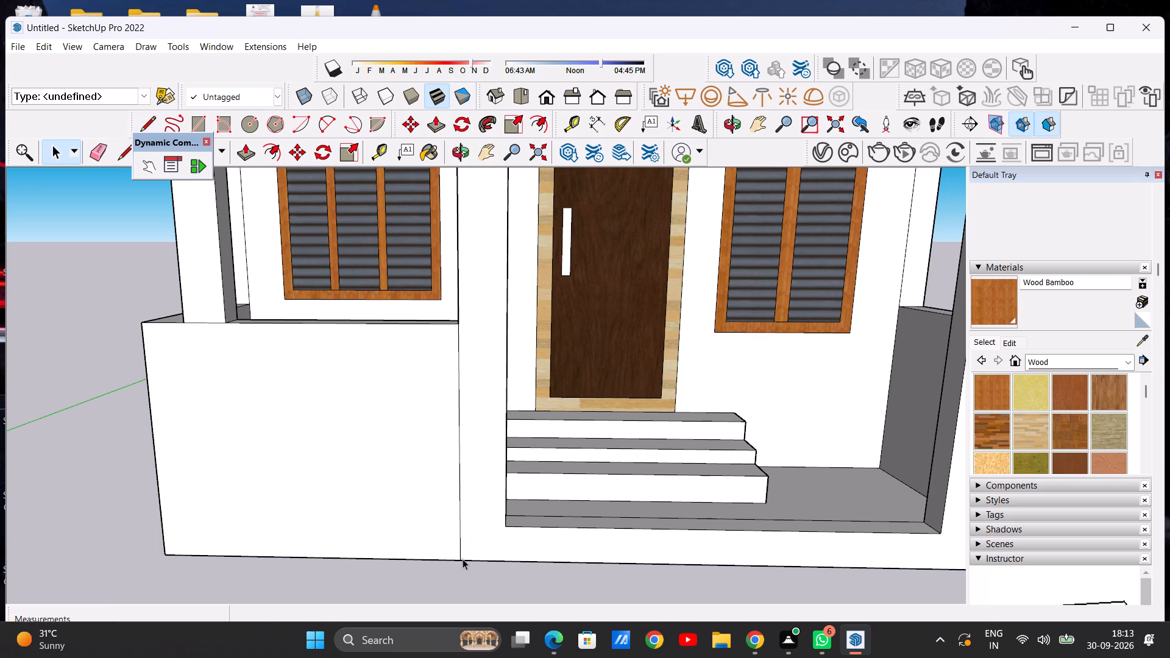
Draw two closely spaced vertical lines, each about 4' 9 7/8" long, down the low front wall's face from top edge to base.
scroll(478, 488, "down", 6)
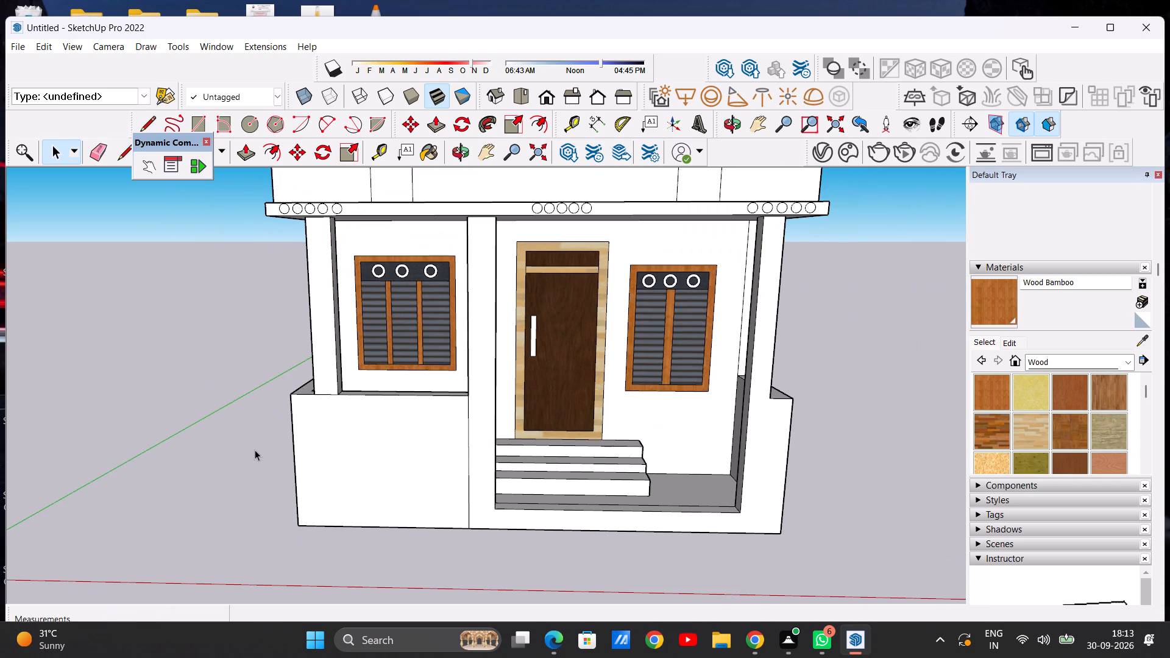
scroll(351, 428, "down", 4)
scroll(333, 430, "up", 2)
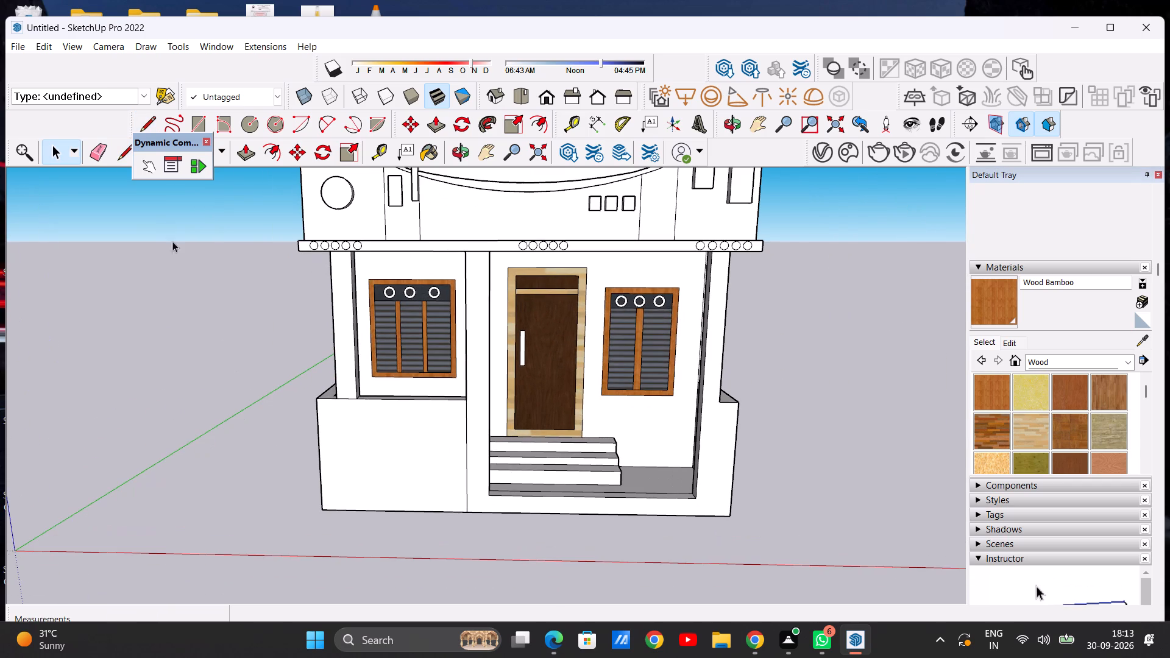
left_click(140, 122)
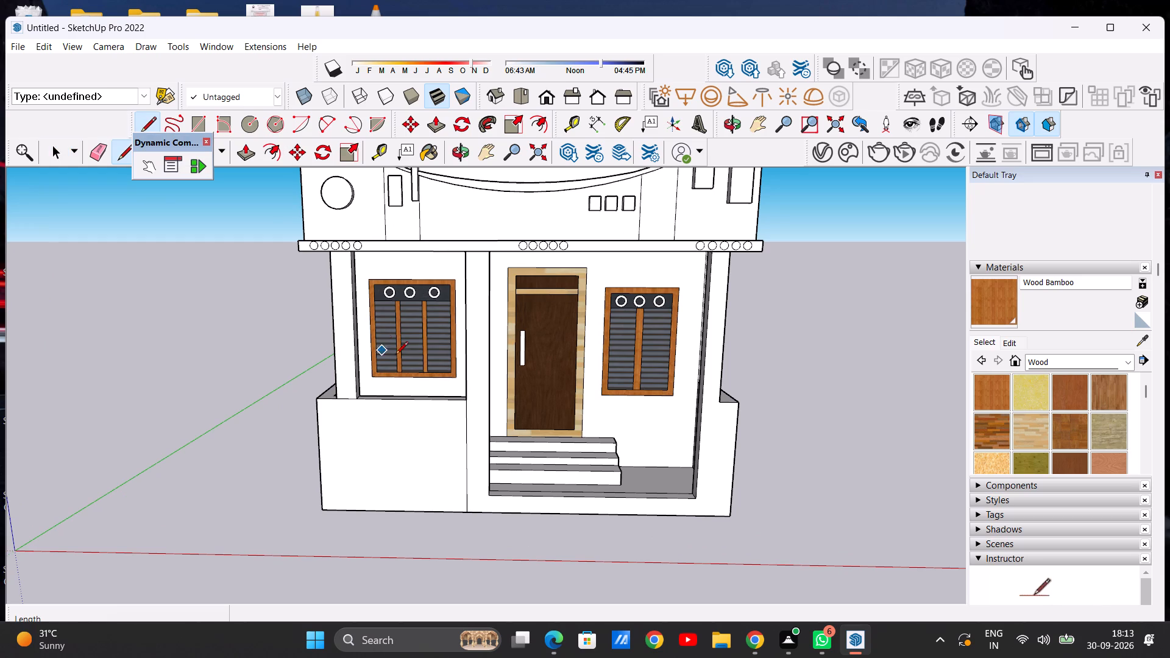
left_click(380, 401)
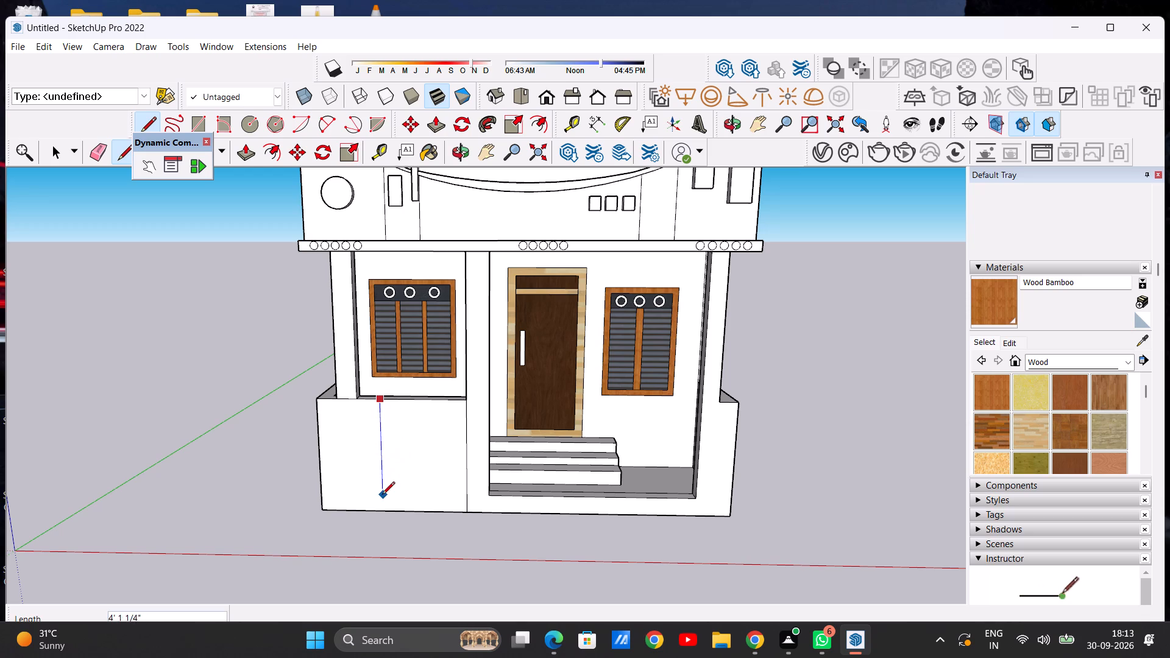
left_click(382, 507)
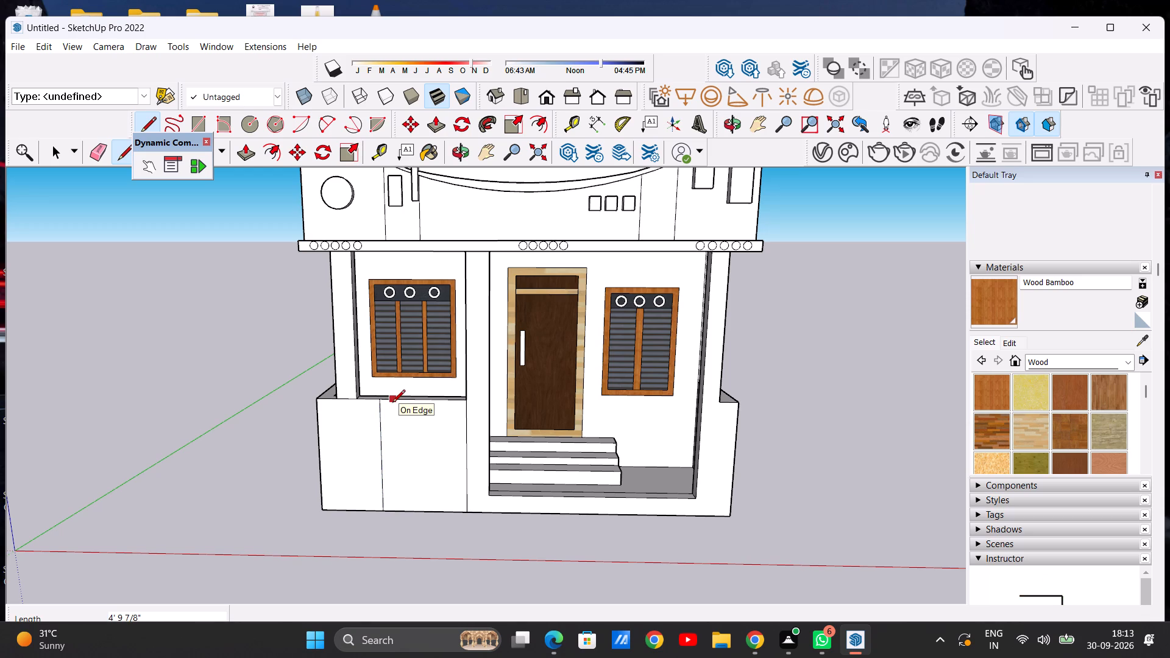
left_click(392, 403)
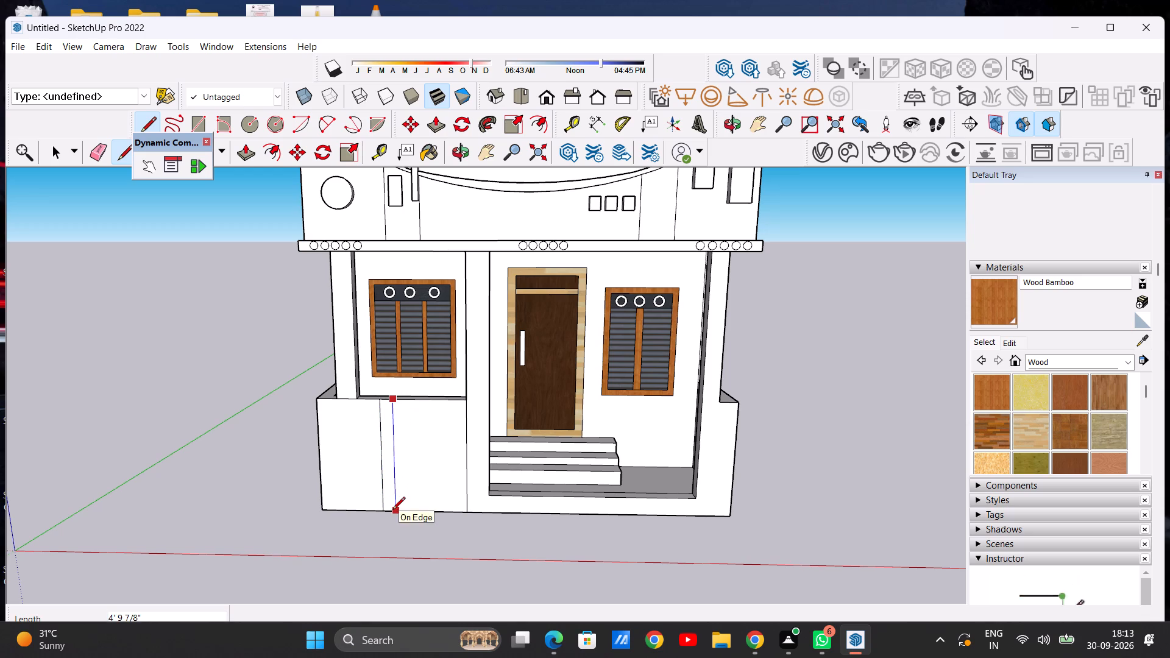
left_click(392, 511)
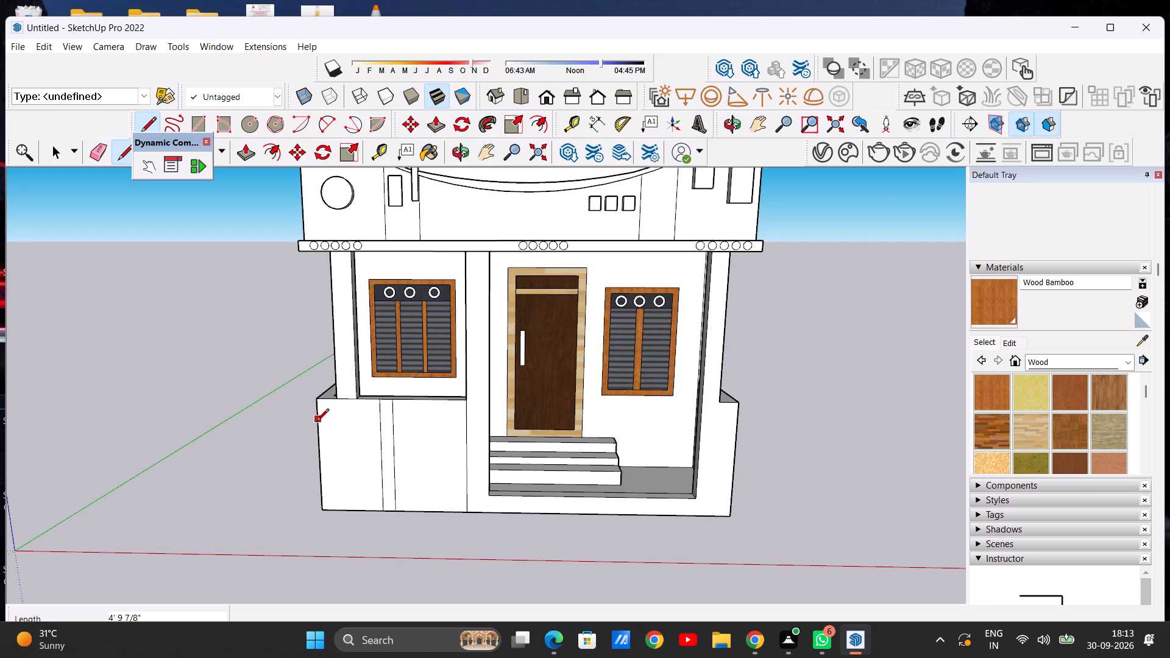
Draw a horizontal line about 6' 1 9/16" long just below the low front wall's top edge, from its outer edge to the middle pillar.
scroll(316, 422, "up", 10)
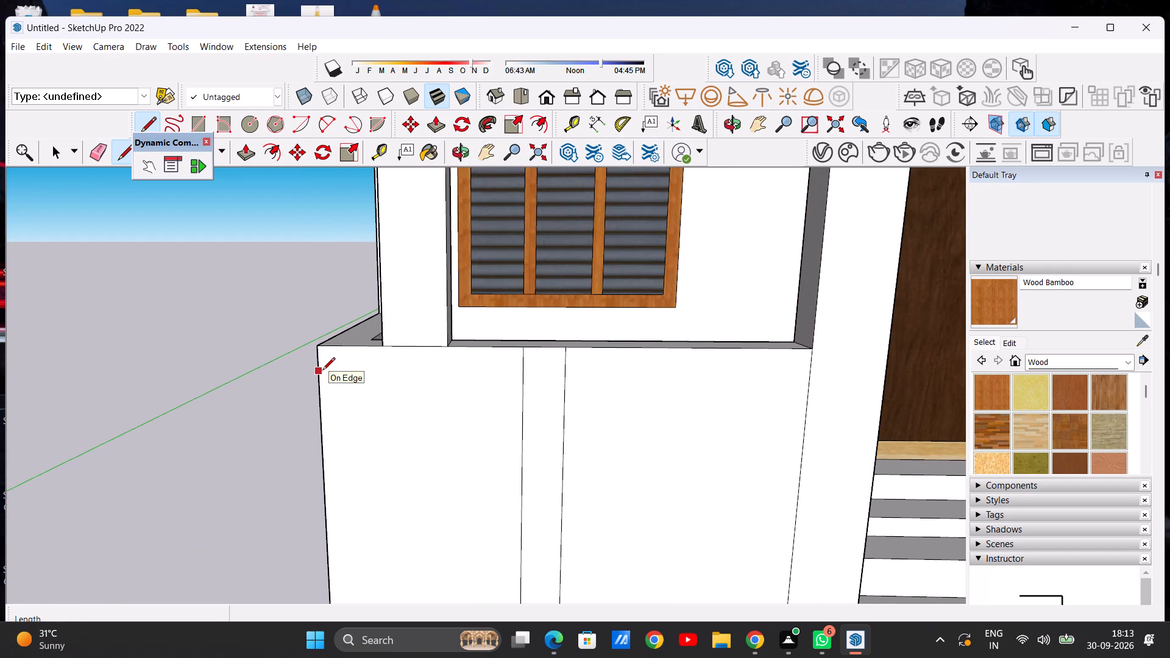
left_click(322, 371)
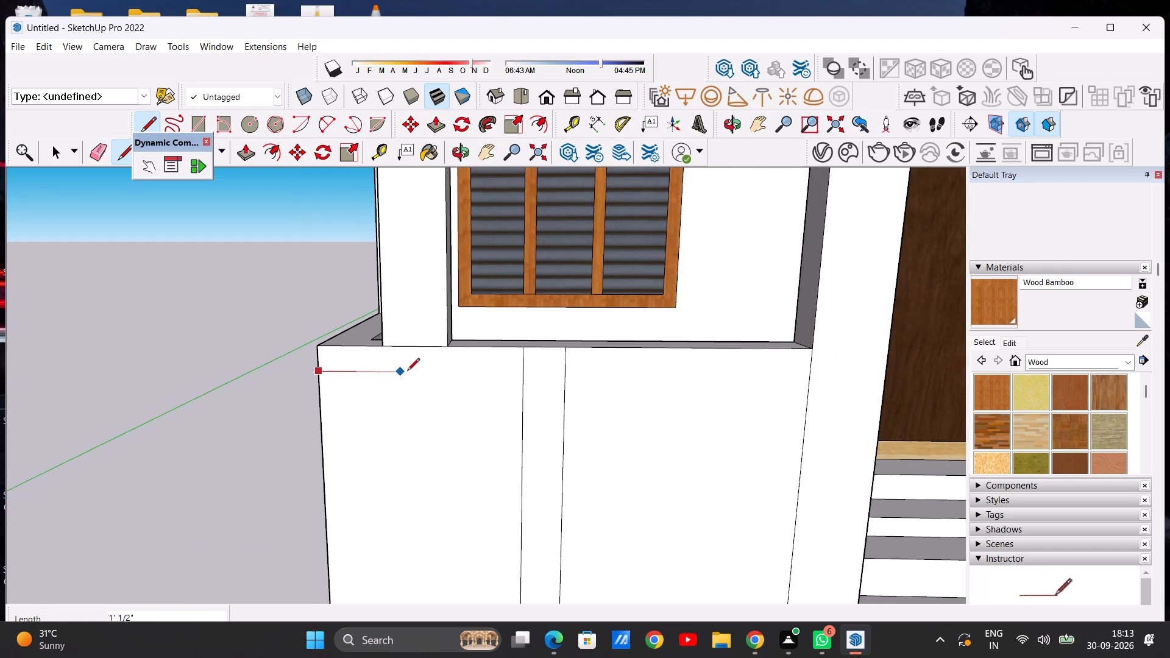
left_click(809, 370)
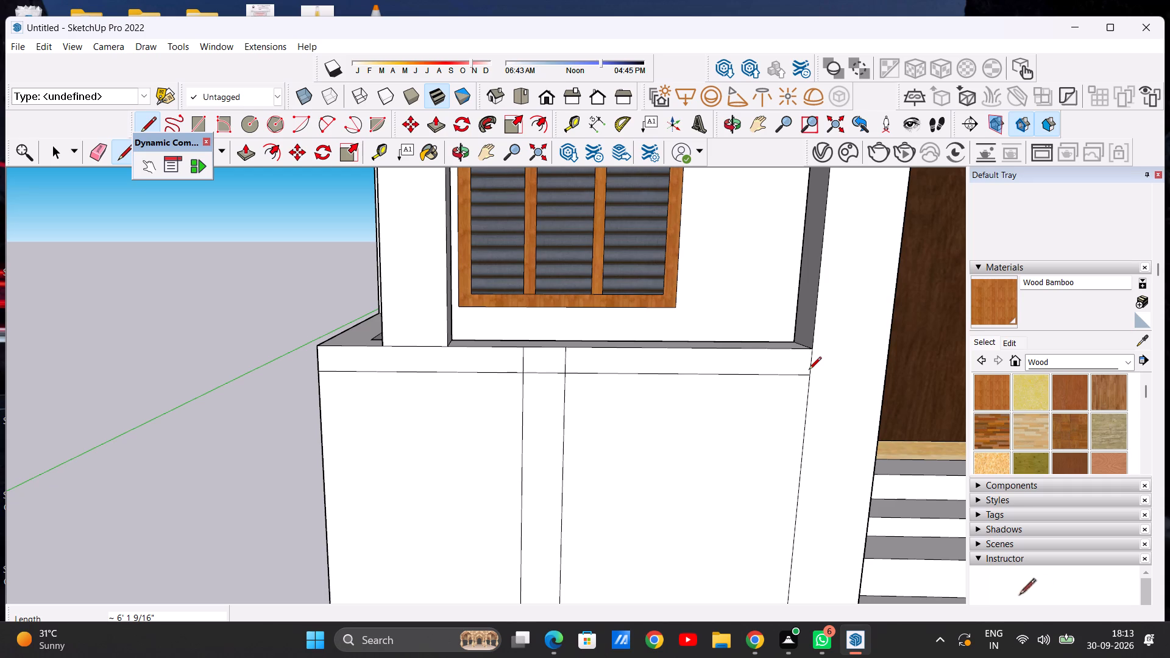
key("space")
scroll(453, 298, "down", 14)
scroll(493, 328, "up", 1)
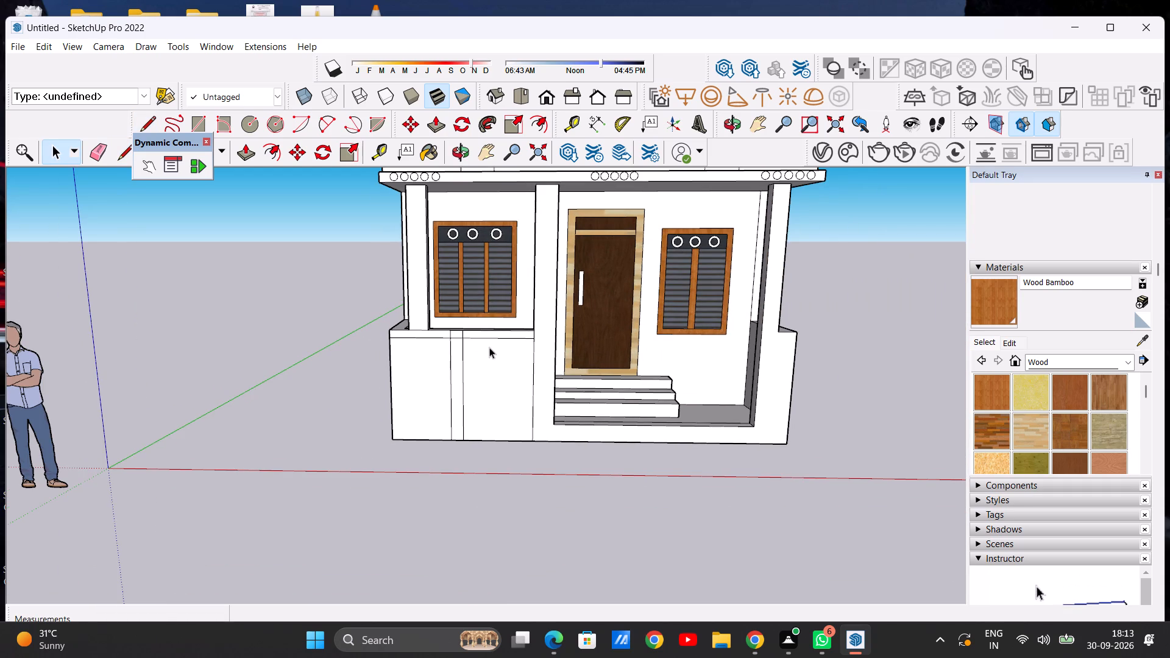
Erase the first vertical line's part above the horizontal line and the horizontal segment between the two closely spaced vertical lines.
scroll(489, 347, "down", 2)
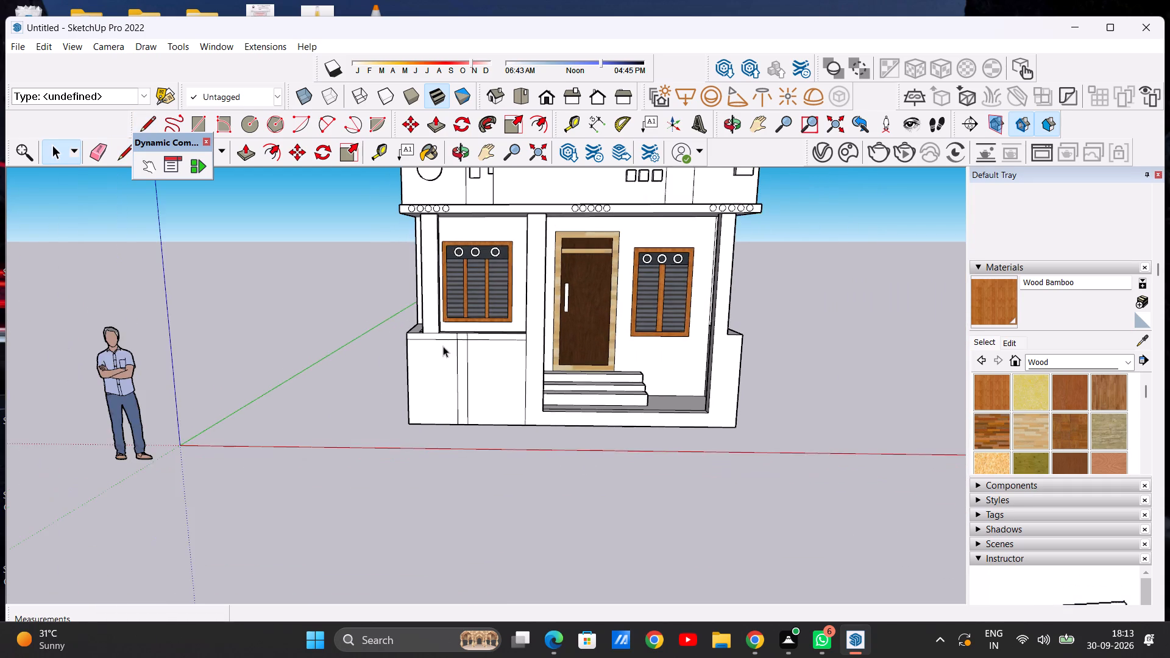
scroll(447, 343, "up", 9)
key("e")
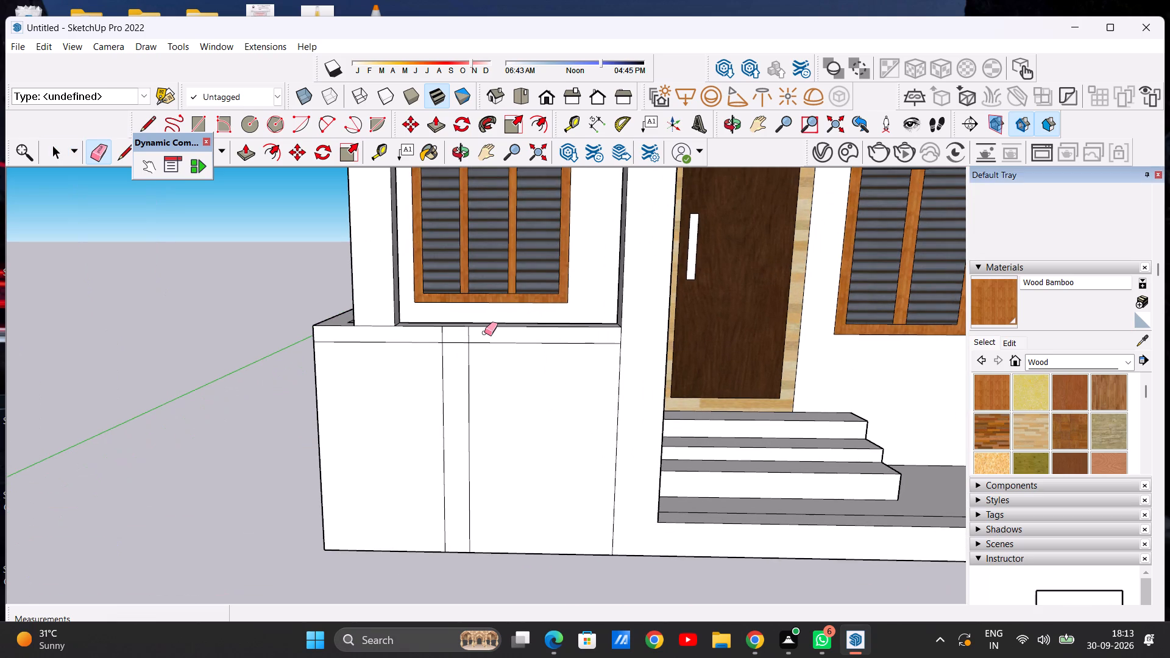
scroll(455, 378, "up", 6)
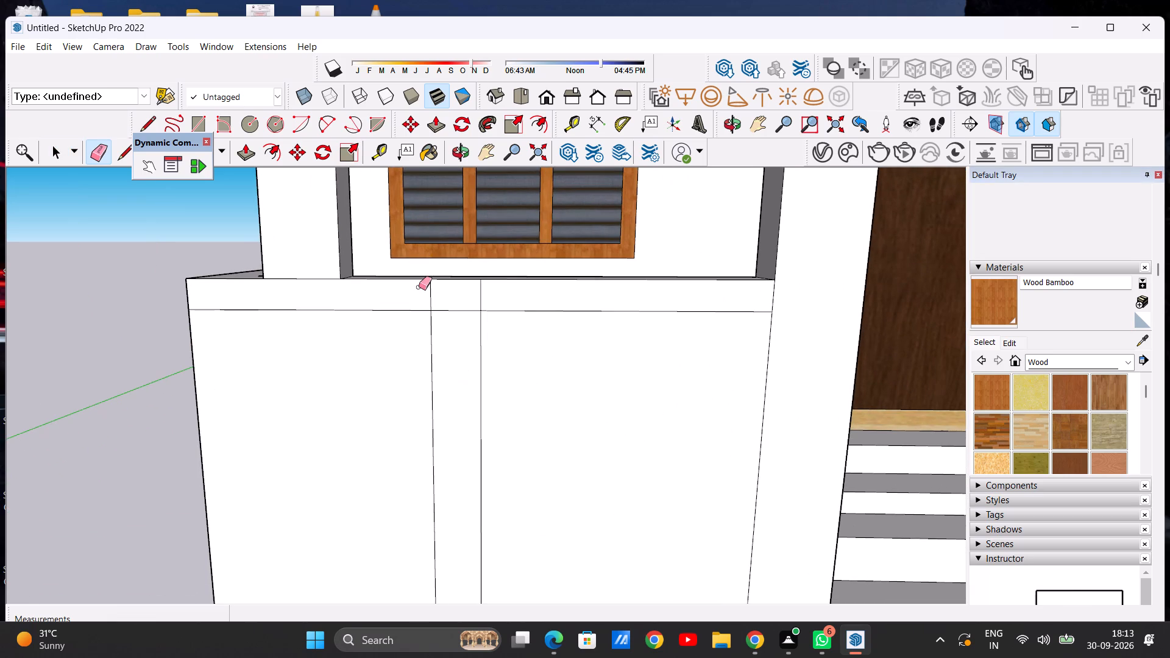
left_click_drag(424, 291, 448, 294)
left_click_drag(448, 300, 447, 331)
scroll(447, 363, "down", 3)
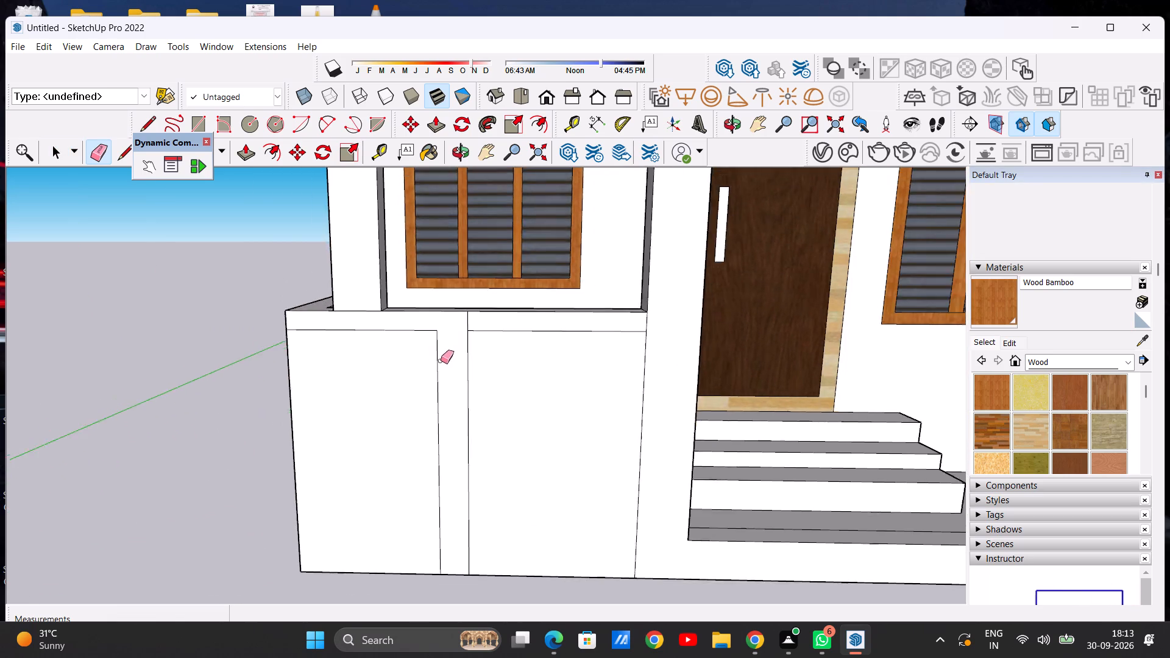
scroll(441, 361, "down", 11)
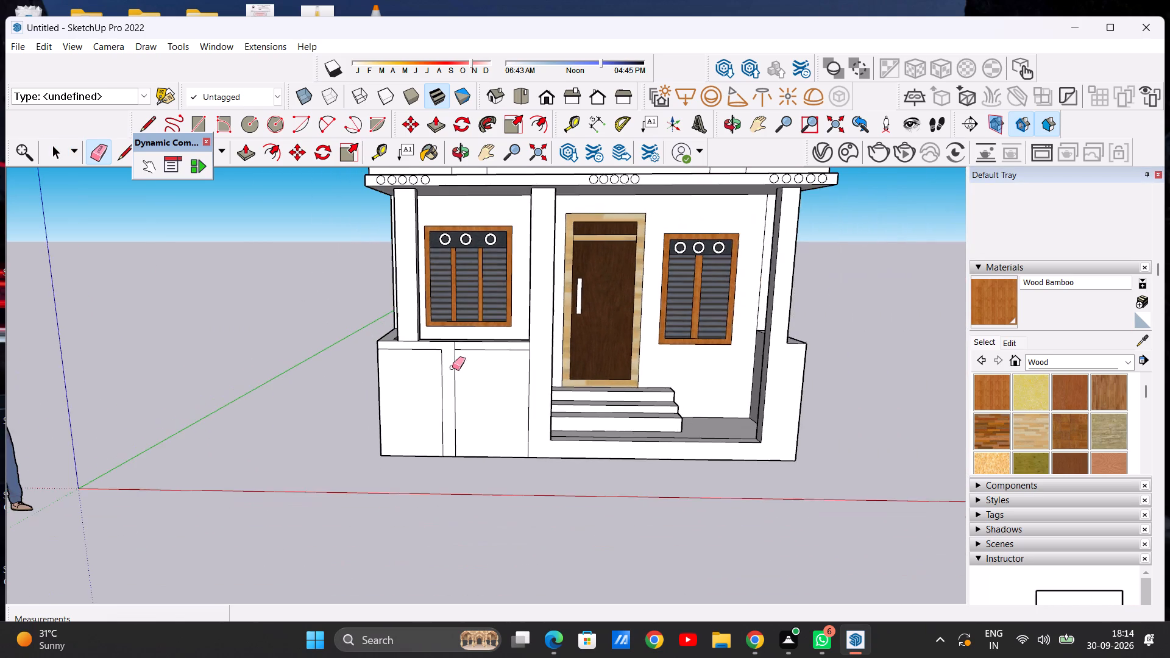
scroll(404, 382, "up", 3)
key("space")
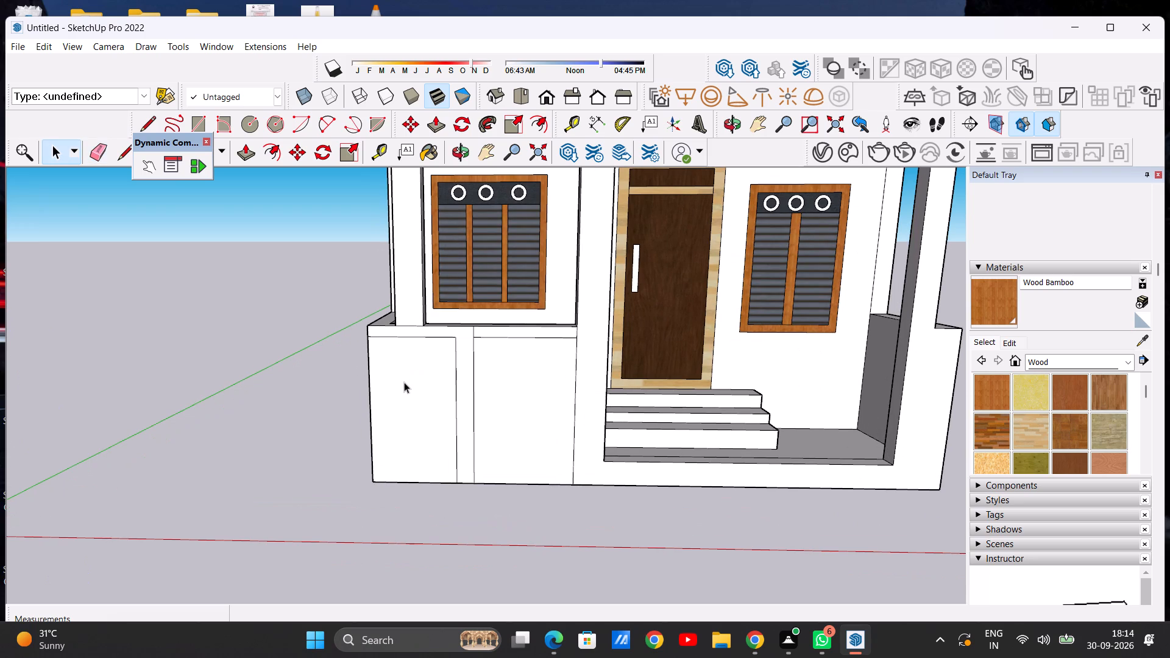
Draw a vertical line about 4' 5 15/16" long near the low front wall's outer edge, from the horizontal line down to the base.
scroll(406, 383, "down", 4)
scroll(383, 357, "up", 5)
left_click(141, 122)
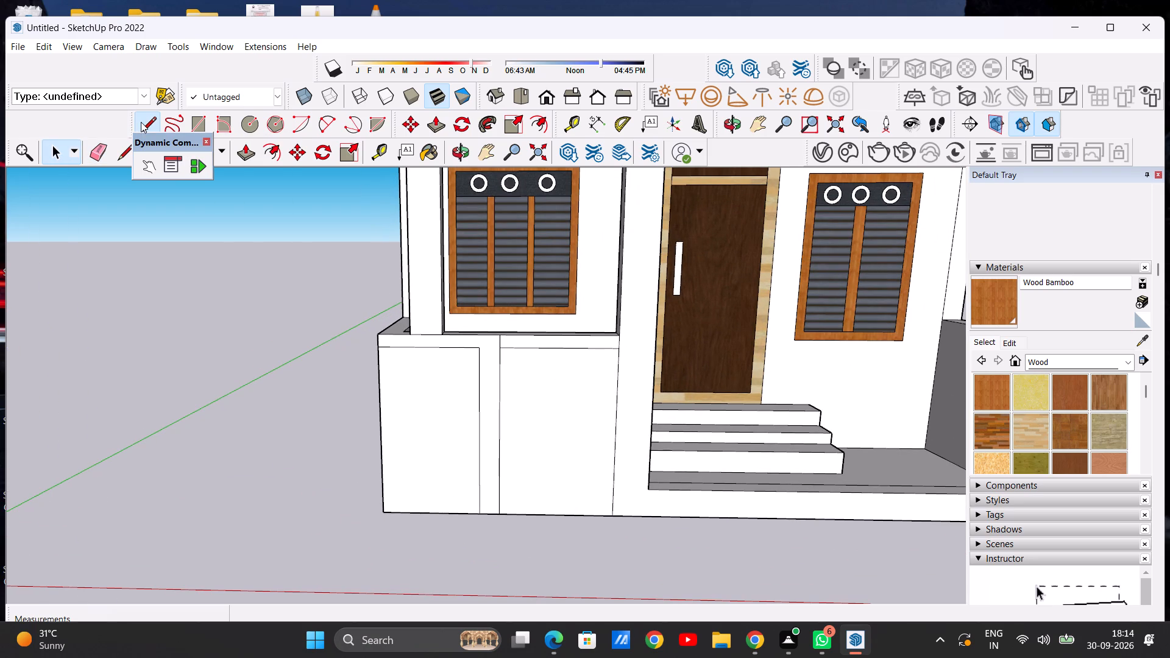
left_click(393, 351)
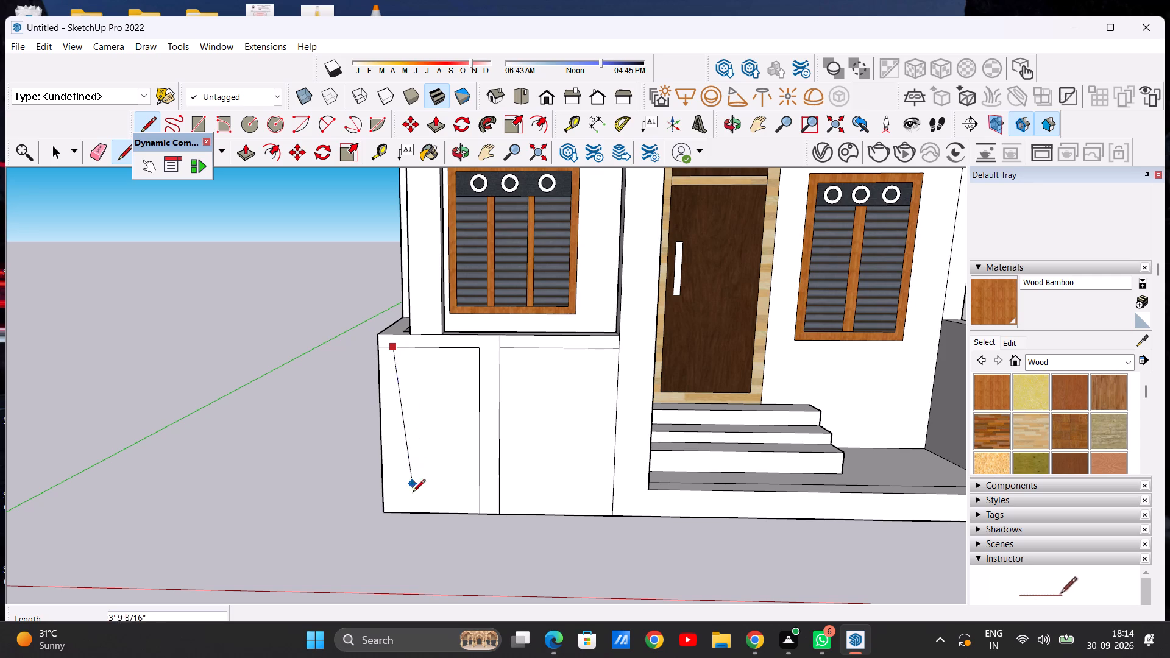
left_click(398, 517)
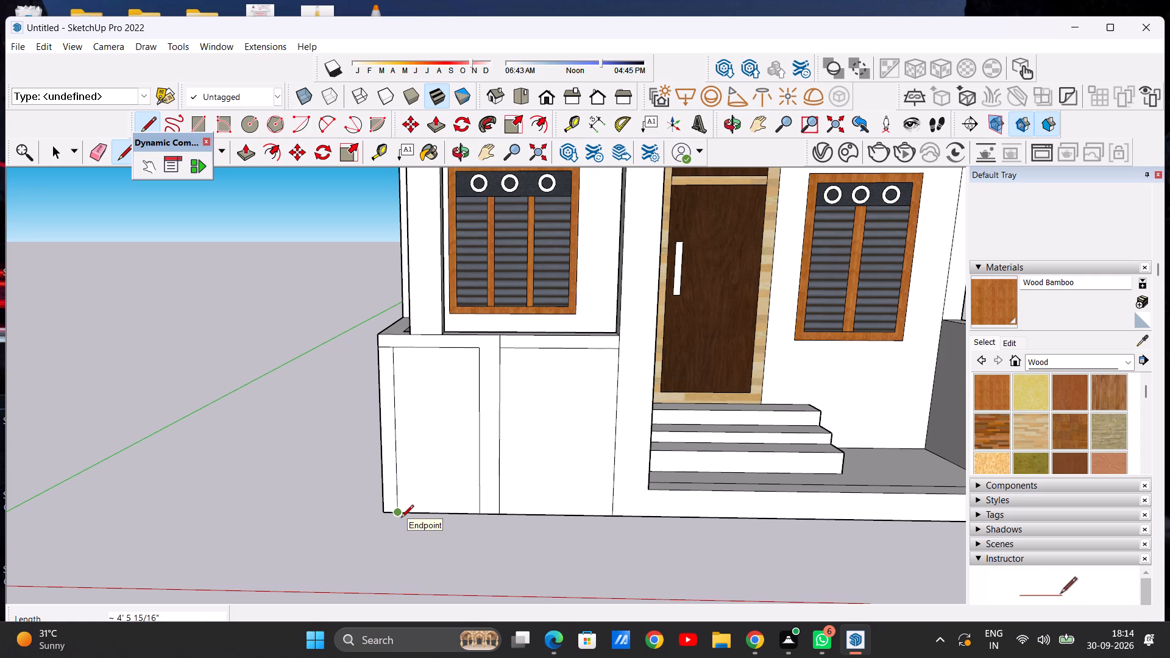
key("space")
Draw a rectangle about 1' 8 3/16" by 1' 2 3/8" inside the outer framed panel of the low front wall.
scroll(307, 528, "down", 1)
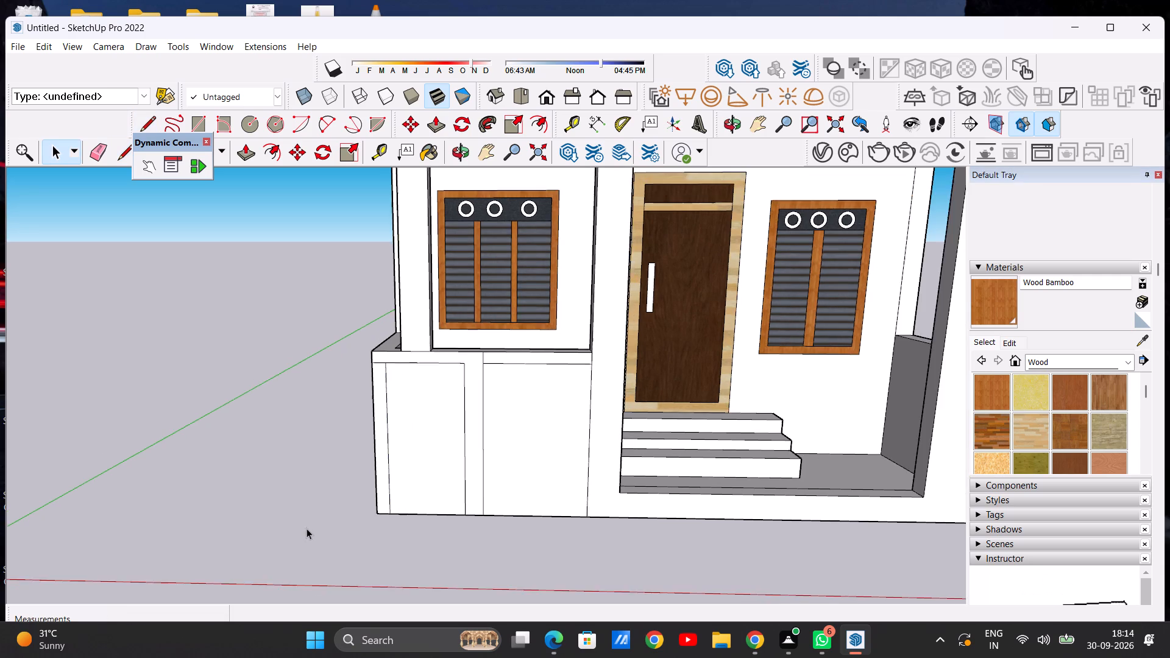
scroll(307, 528, "down", 1)
scroll(420, 516, "down", 3)
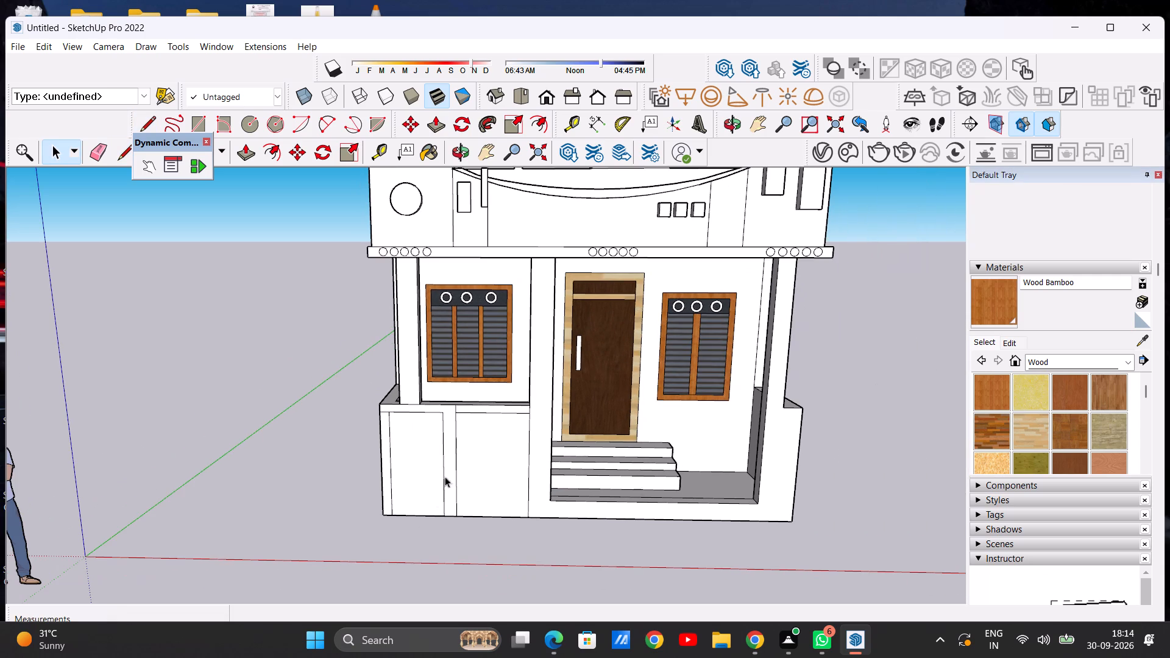
scroll(411, 413, "down", 3)
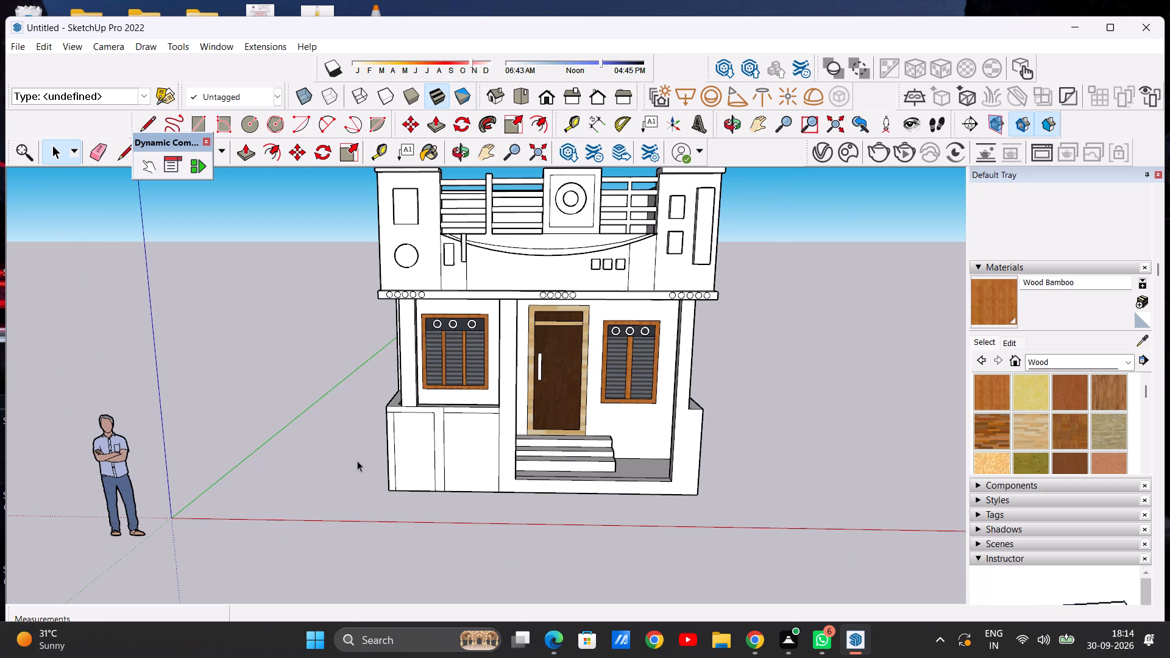
scroll(391, 439, "down", 2)
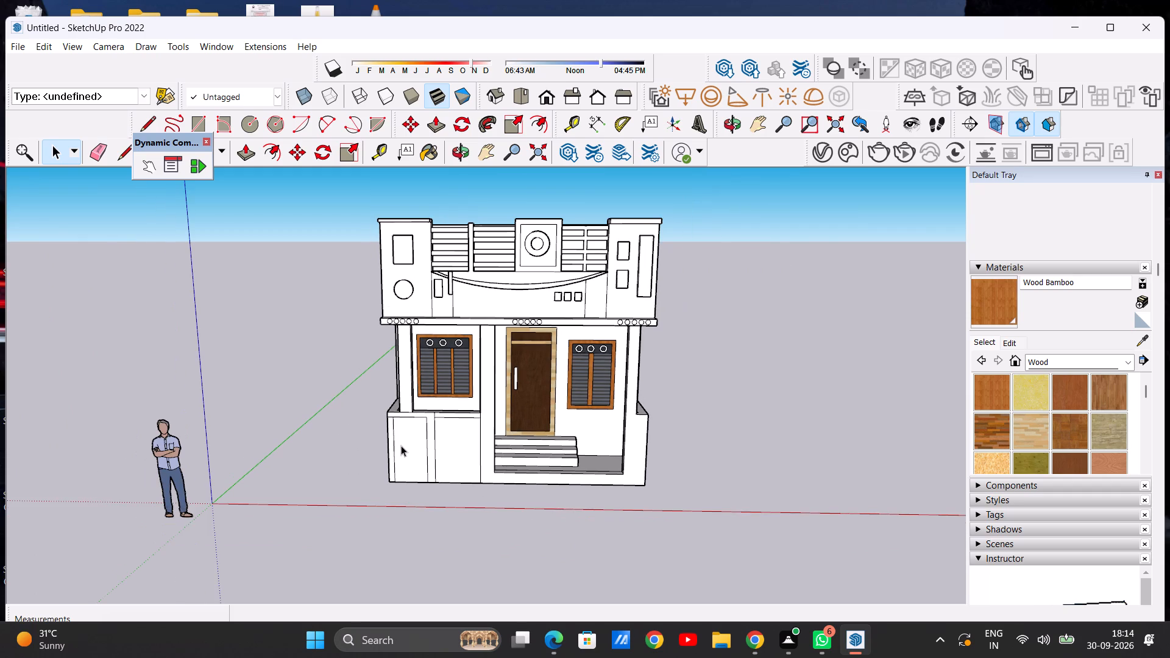
scroll(457, 434, "up", 4)
scroll(393, 433, "up", 5)
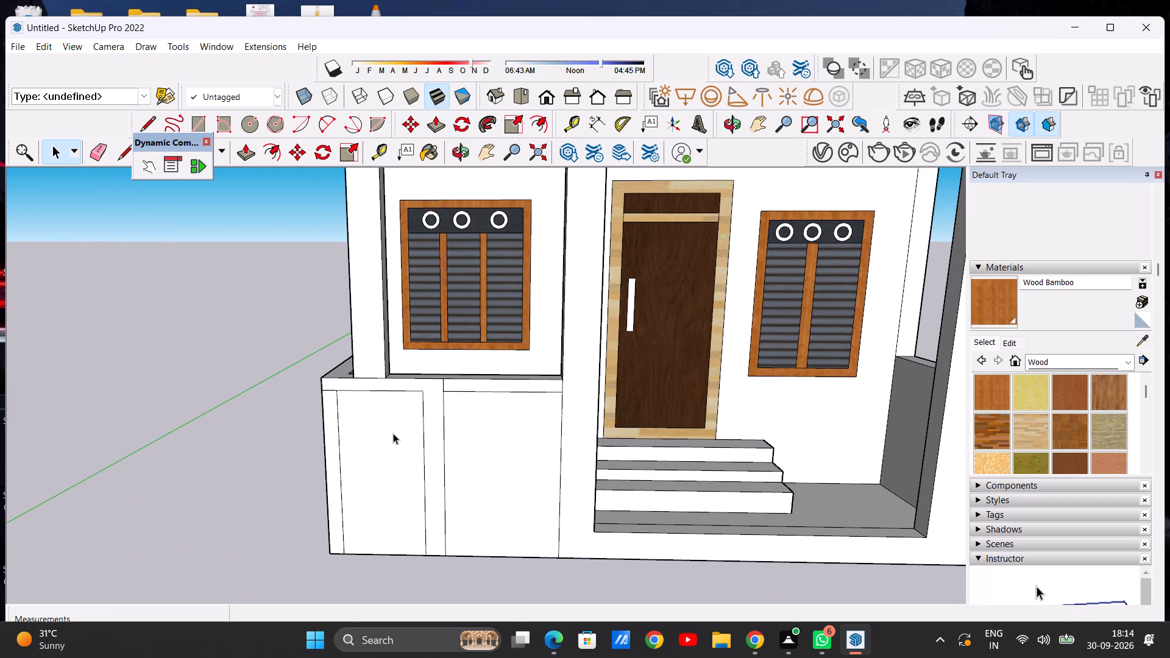
key("r")
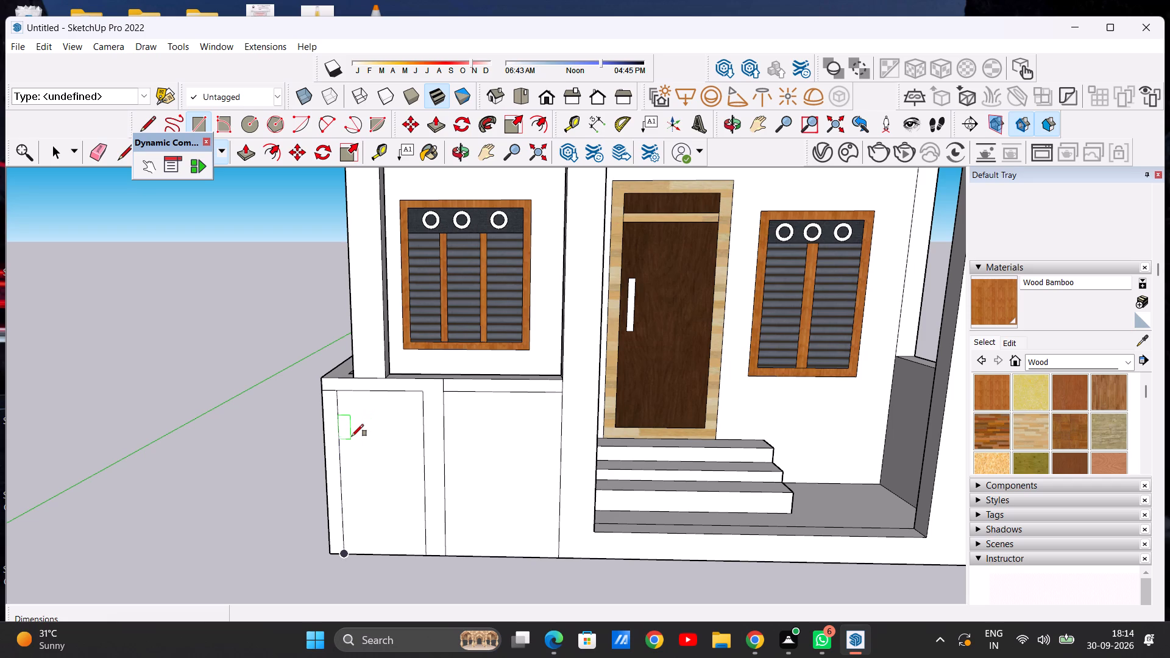
scroll(357, 442, "up", 6)
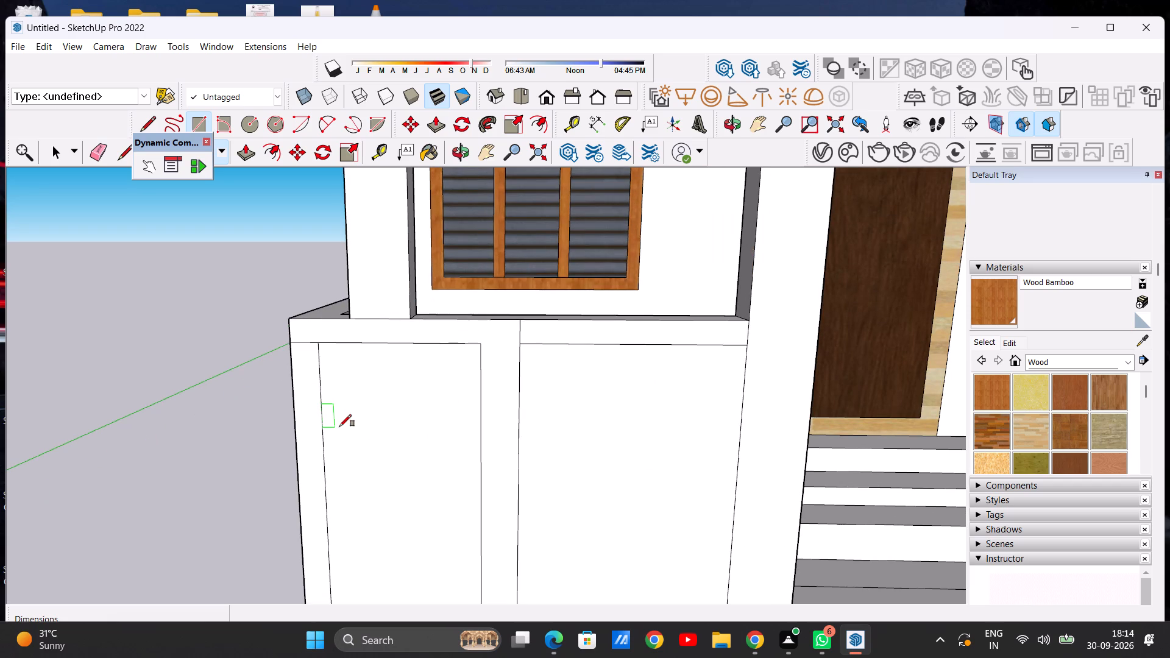
left_click(340, 426)
left_click(461, 509)
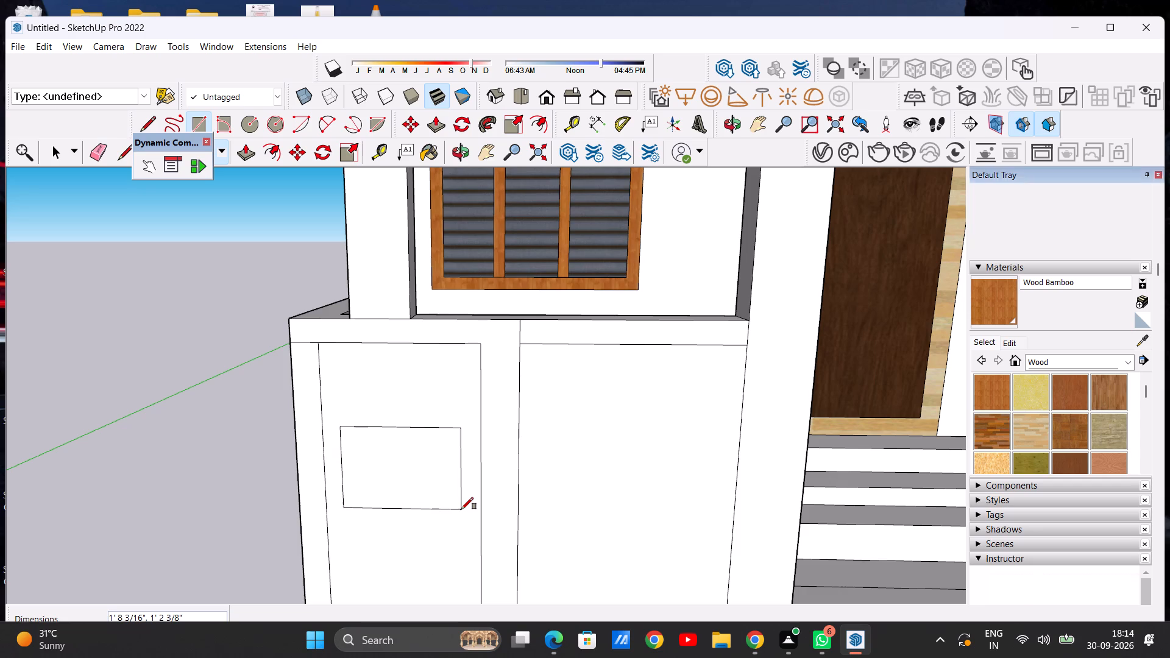
key("space")
scroll(290, 492, "down", 2)
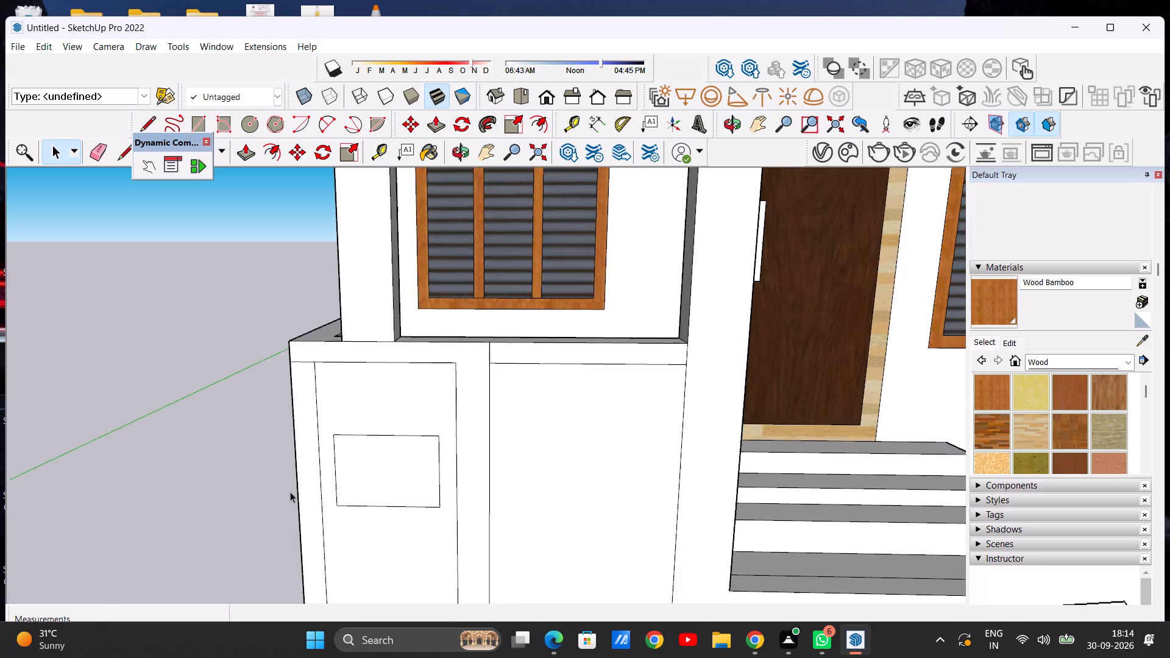
Copy the rectangle in the low front wall's outer panel about 3' 1 13/16" horizontally into the panel beside the middle pillar.
scroll(290, 492, "down", 9)
scroll(339, 480, "up", 2)
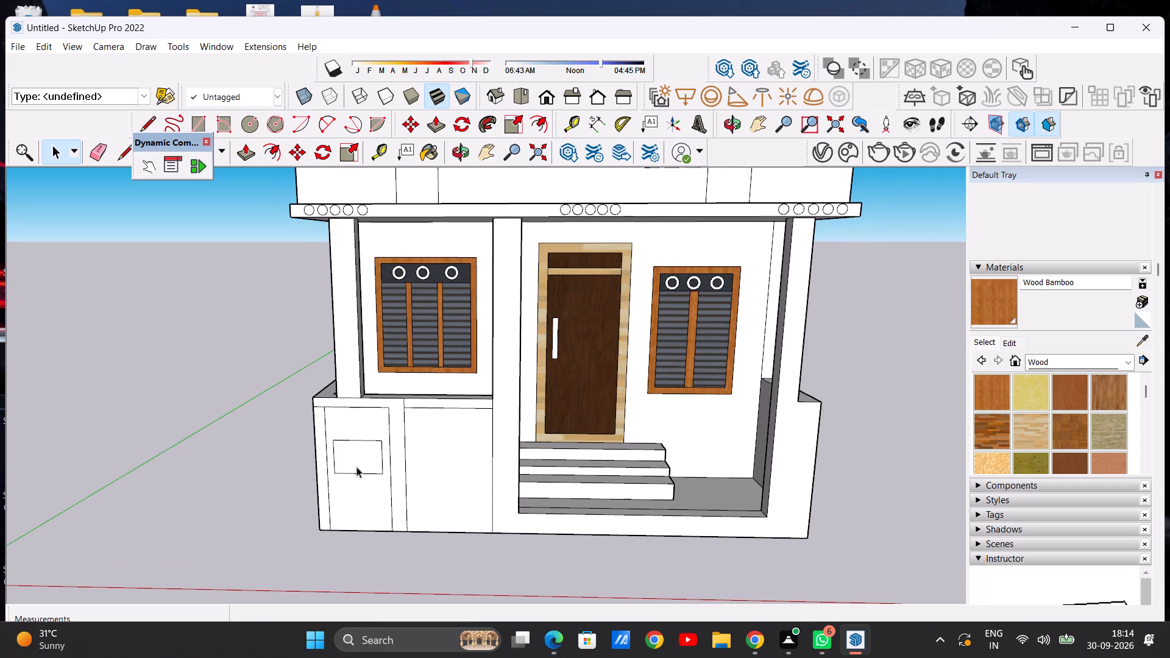
scroll(382, 461, "up", 1)
double_click(370, 457)
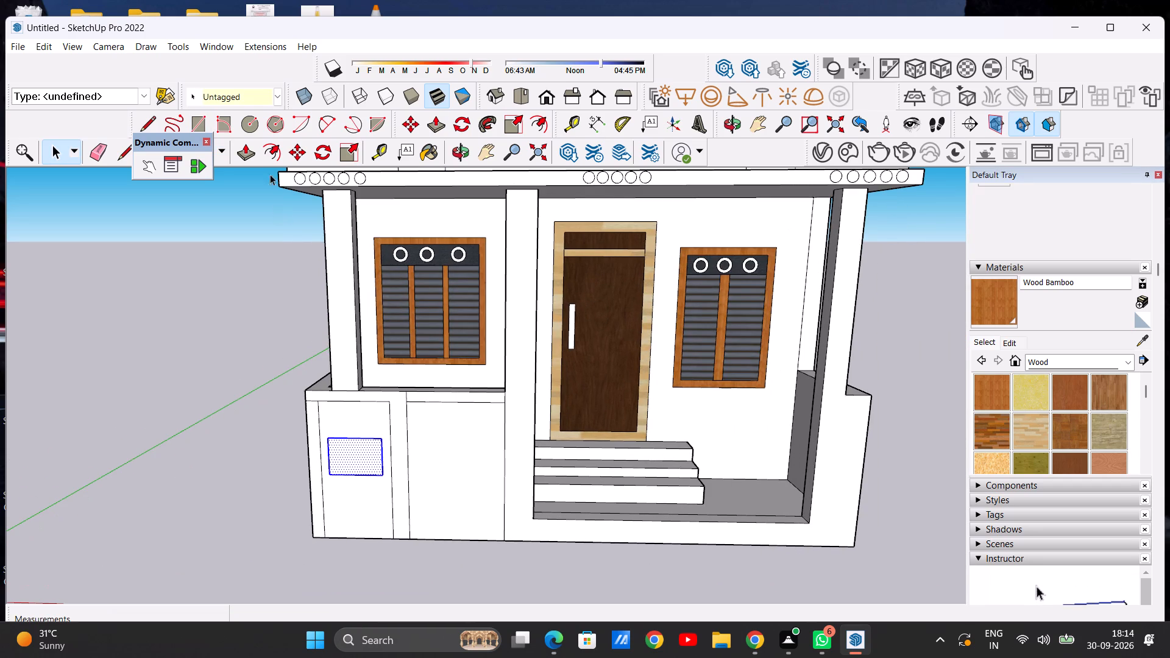
left_click(300, 150)
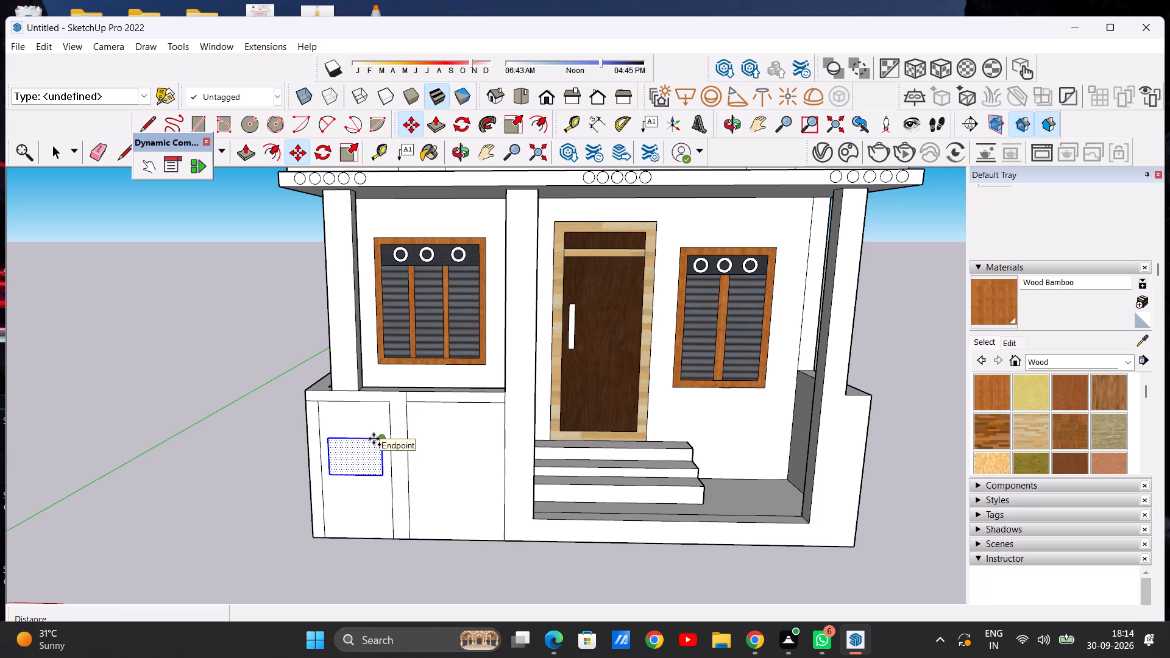
left_click(383, 442)
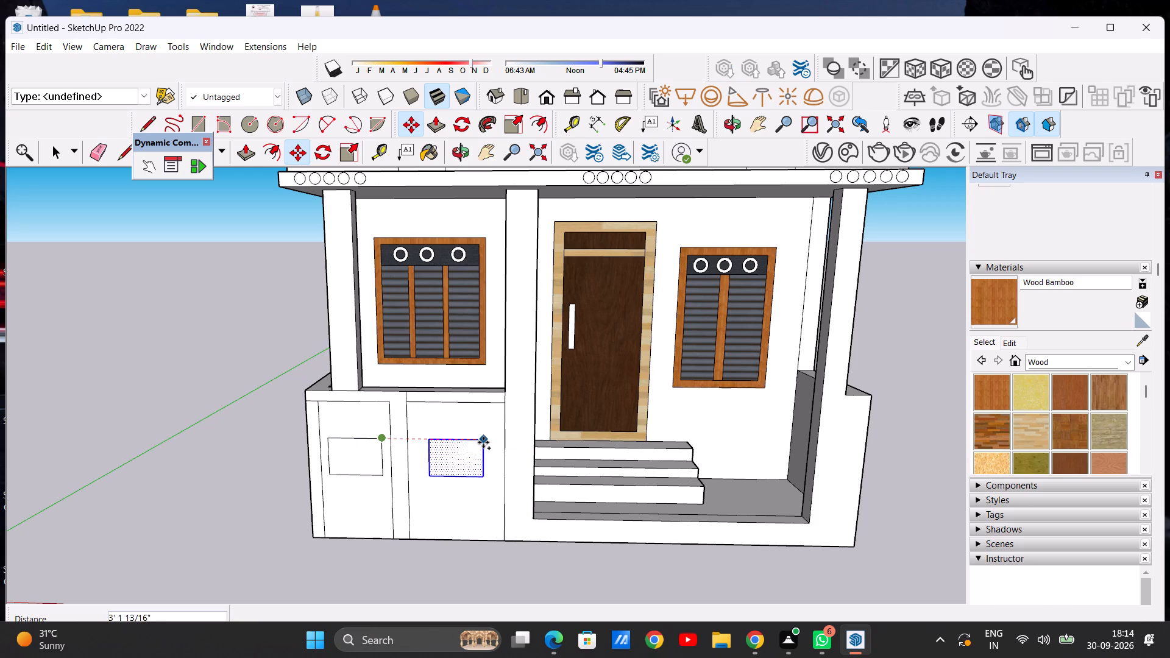
left_click(482, 444)
key("space")
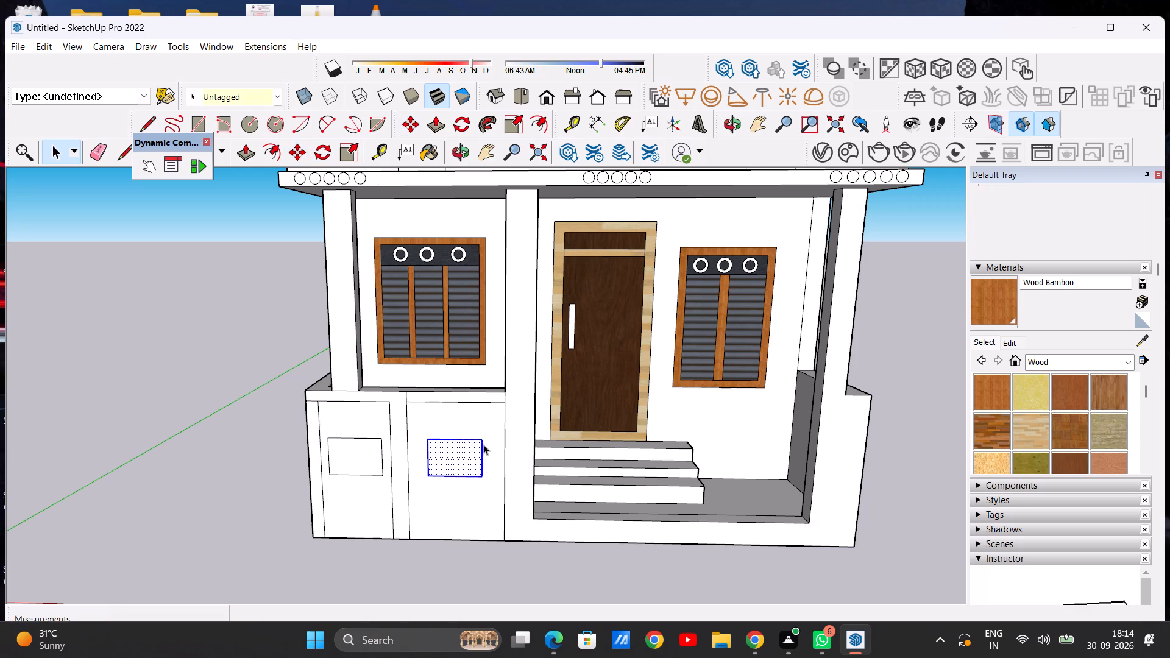
left_click(186, 461)
Offset both panel rectangles on the low front wall inward by about 4 1/16".
scroll(464, 444, "up", 3)
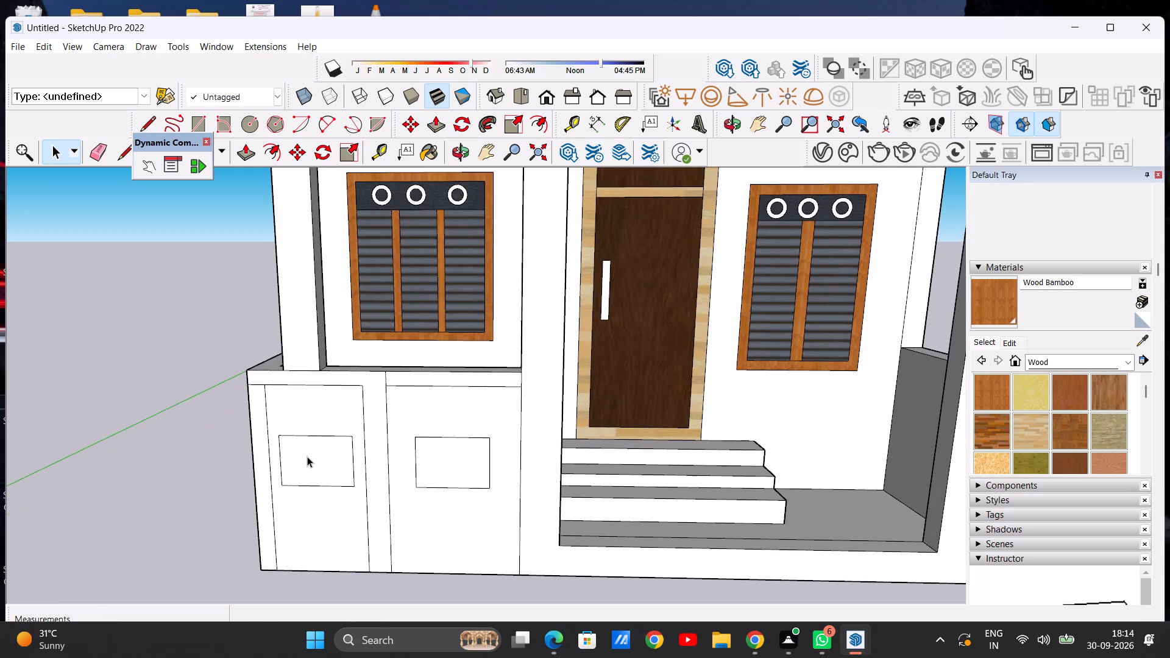
scroll(307, 456, "up", 1)
left_click(272, 153)
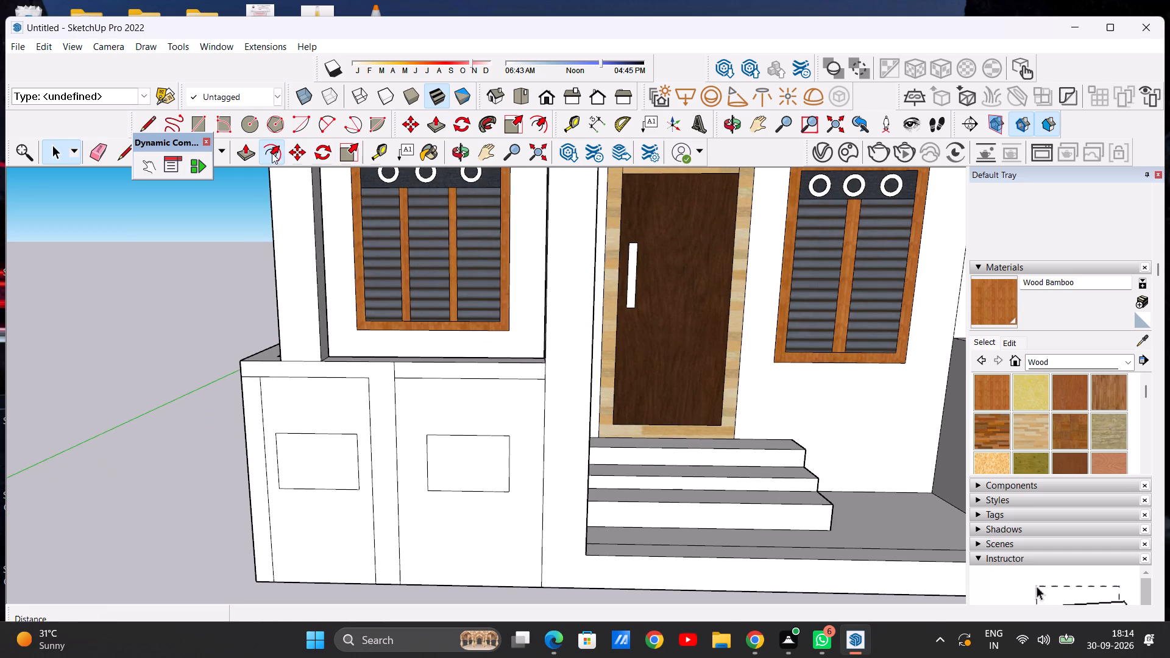
left_click(322, 446)
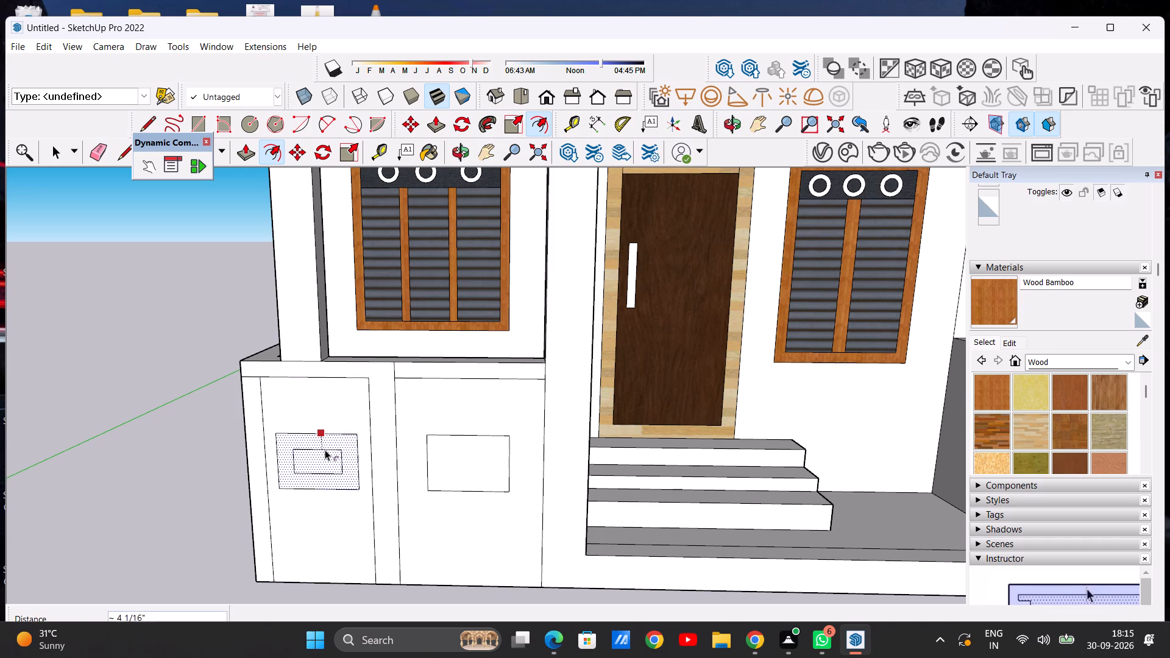
left_click(325, 450)
double_click(459, 465)
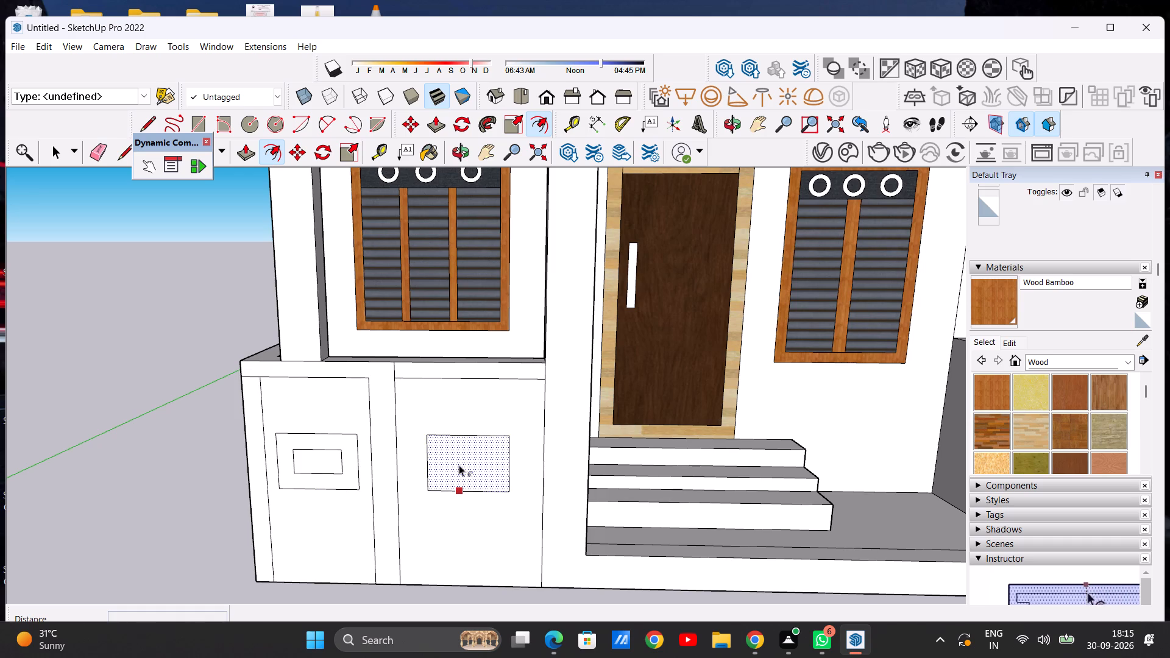
key("space")
Draw two horizontal lines about 10 15/16" long across the middle pillar, continuing the low wall's top edge and the line below it.
scroll(259, 347, "down", 15)
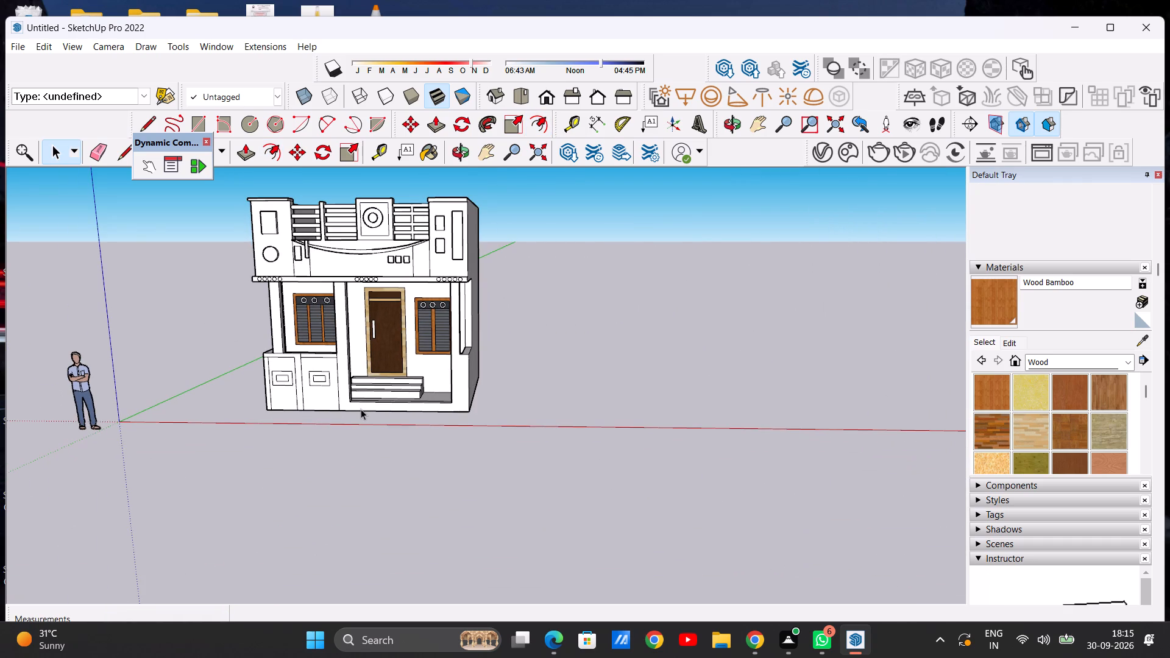
scroll(361, 409, "up", 3)
middle_click_drag(378, 420, 400, 442)
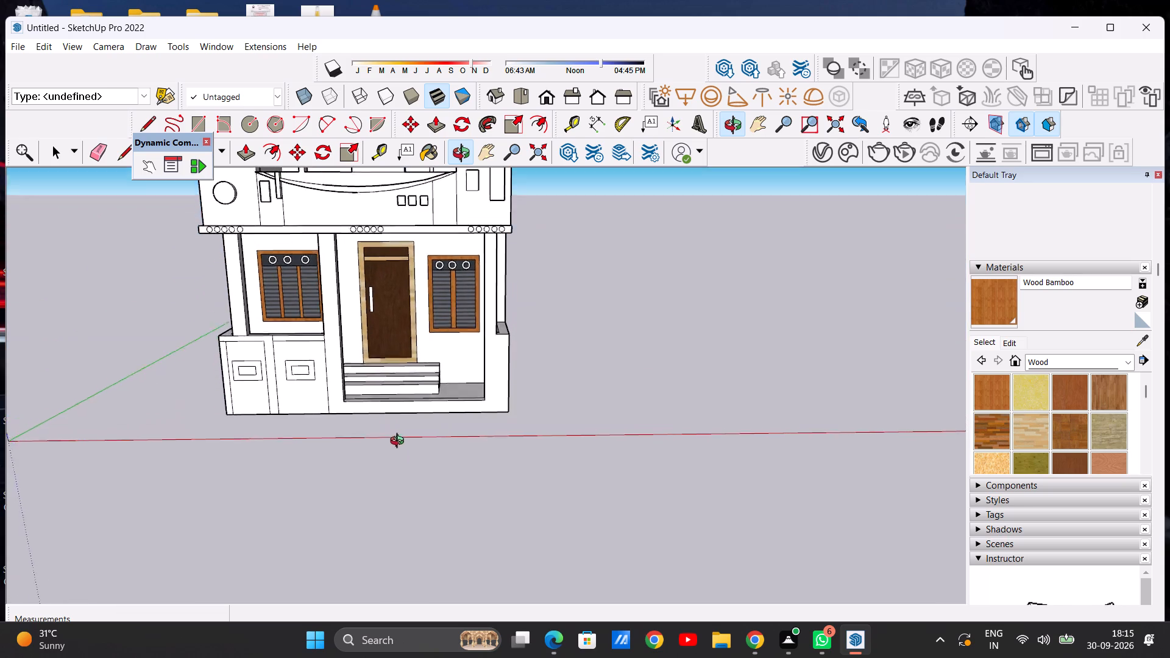
middle_click_drag(400, 442, 400, 512)
scroll(432, 392, "up", 5)
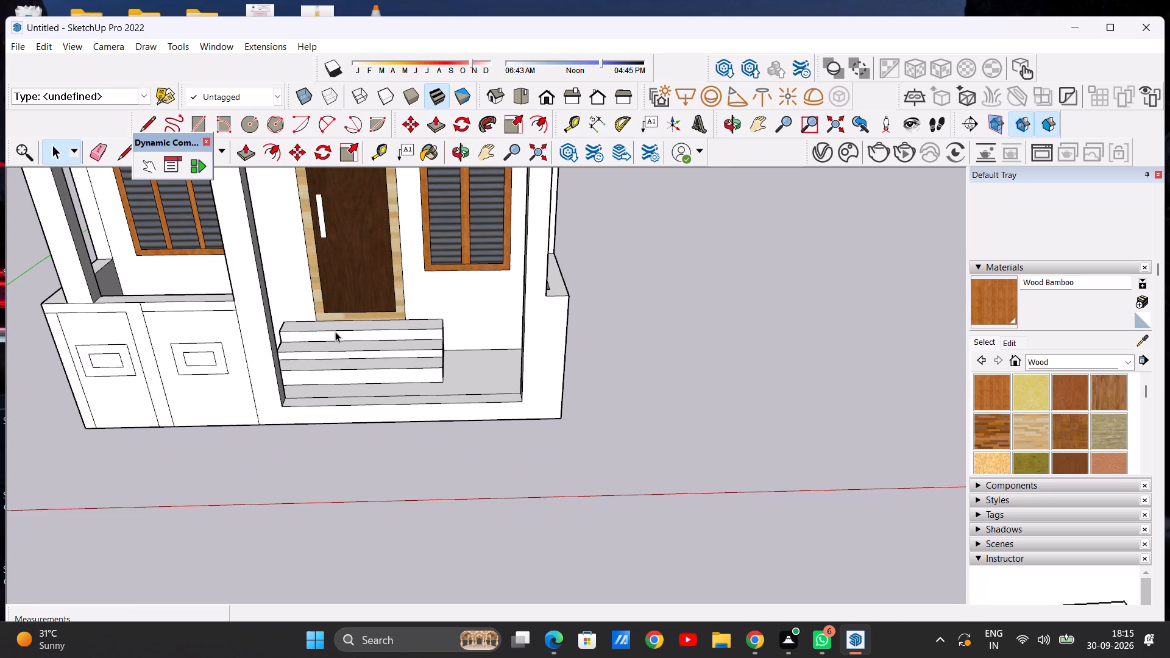
key("l")
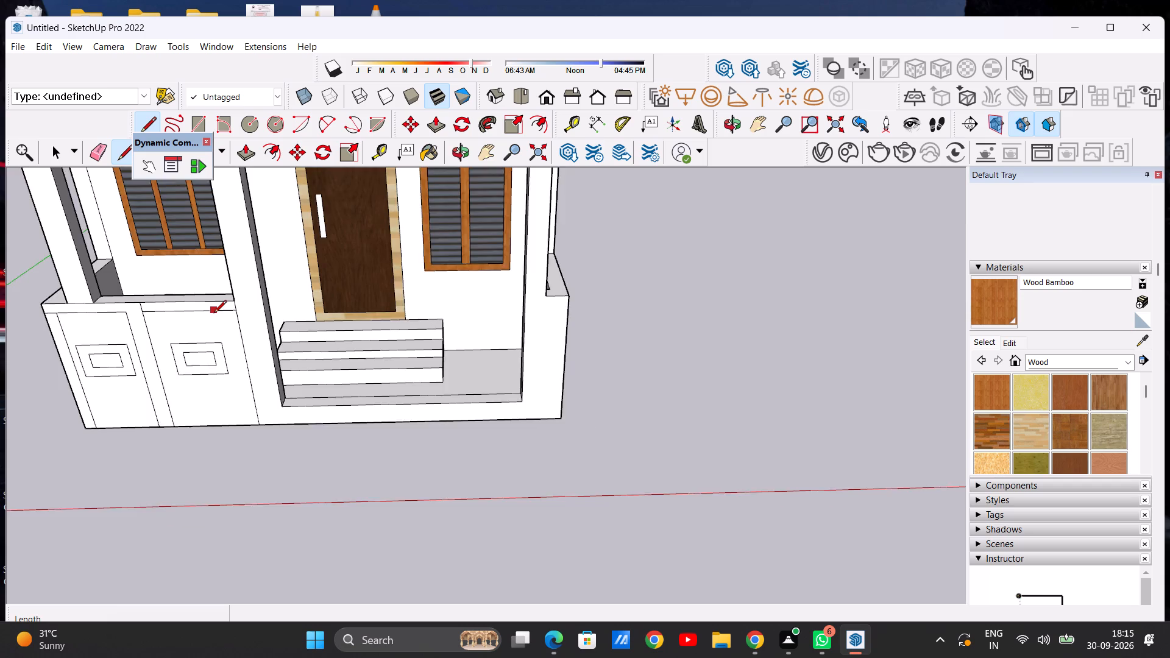
scroll(214, 314, "up", 11)
left_click(236, 291)
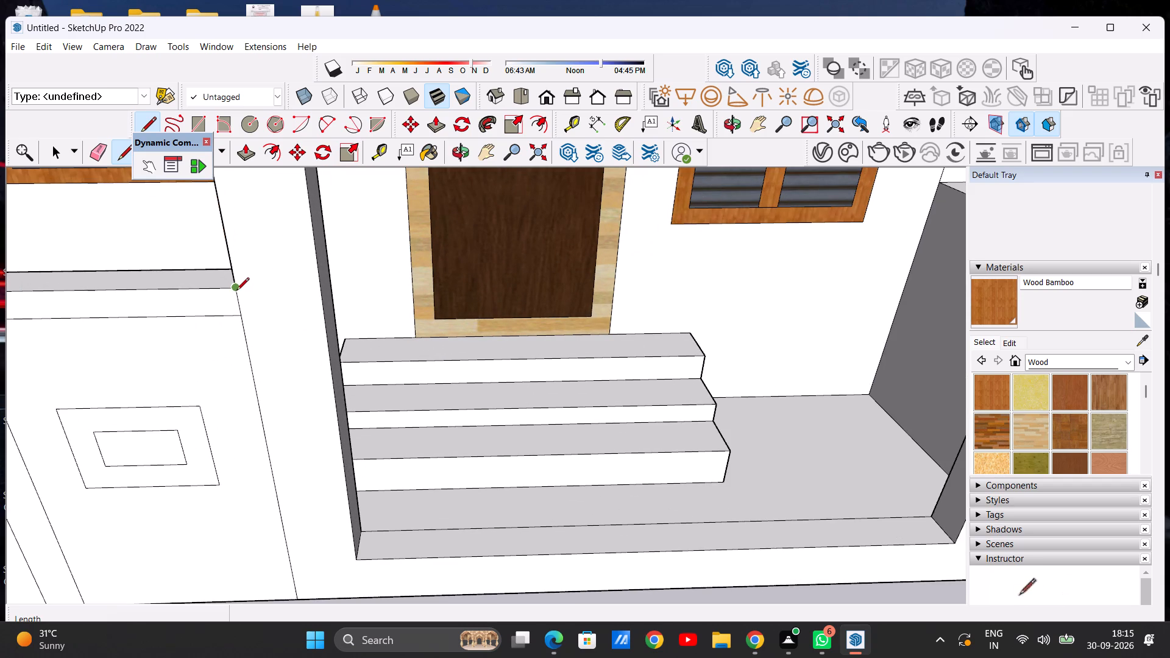
left_click(320, 285)
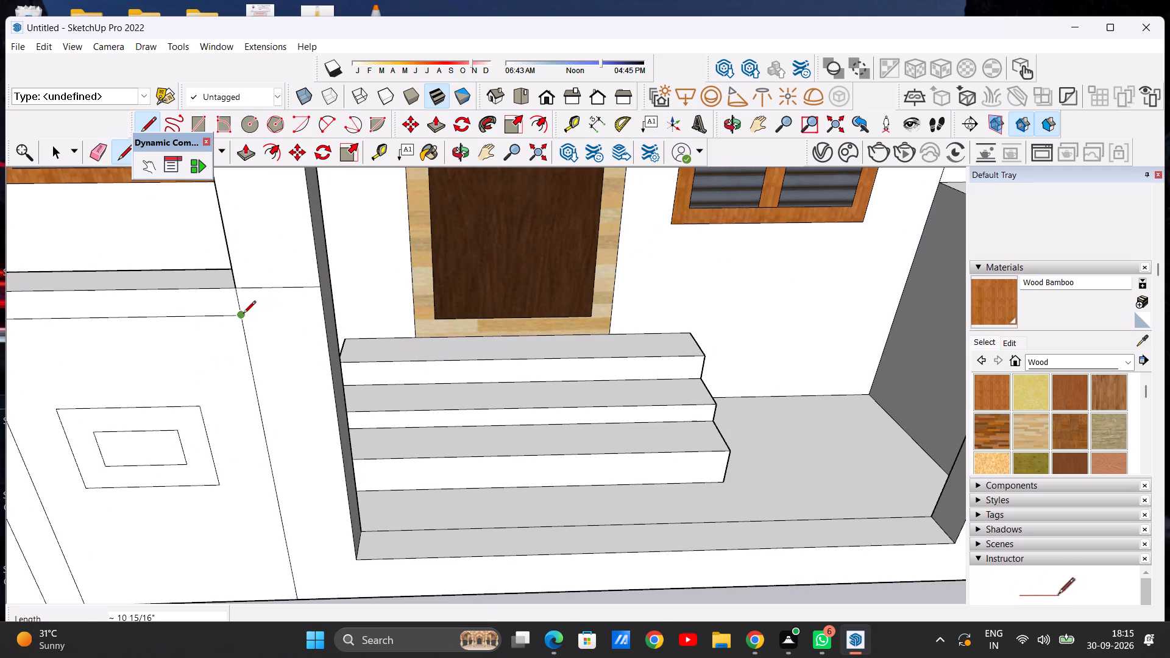
left_click(243, 316)
left_click(321, 313)
Push/Pull the narrow band on the middle pillar outward about 9 9/16".
left_click(245, 155)
scroll(218, 269, "down", 4)
middle_click_drag(174, 300, 306, 304)
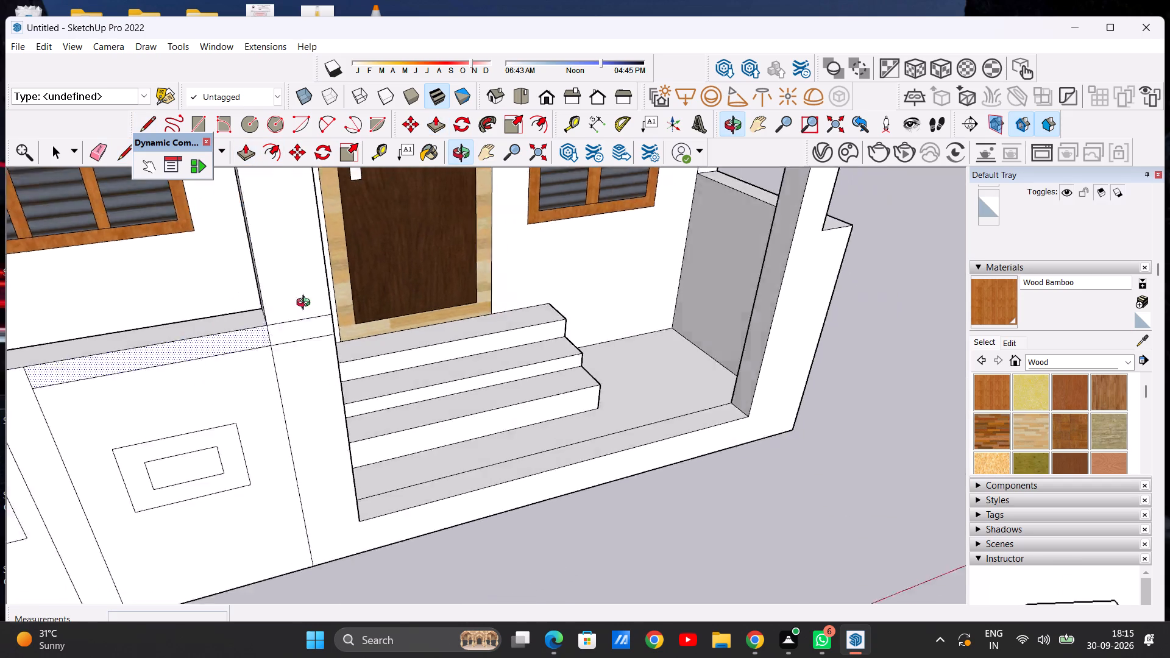
middle_click_drag(306, 304, 342, 285)
scroll(353, 308, "up", 5)
left_click(335, 325)
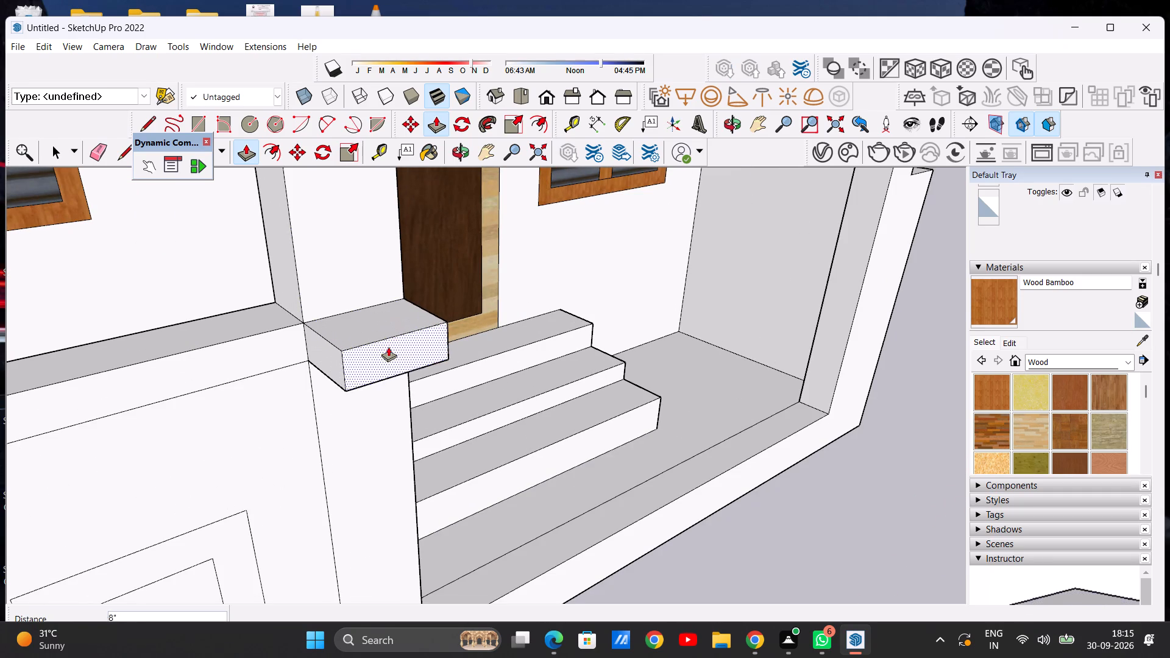
left_click(391, 348)
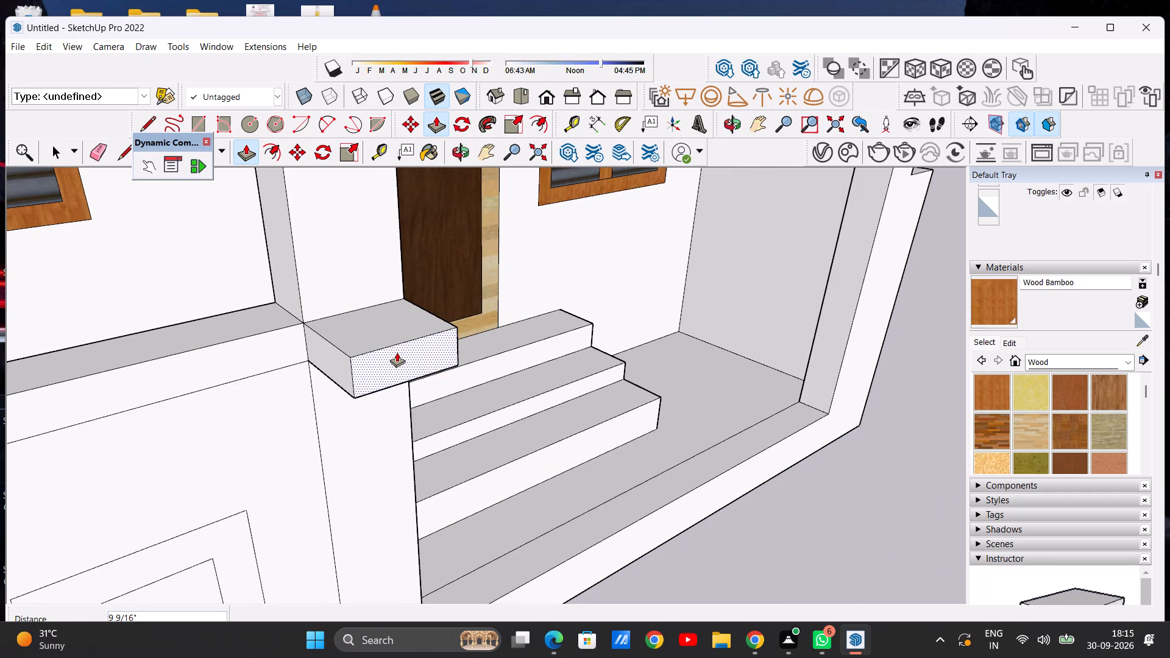
key("space")
Examine the projecting pillar block, entrance steps and porch front from several angles.
scroll(387, 313, "down", 14)
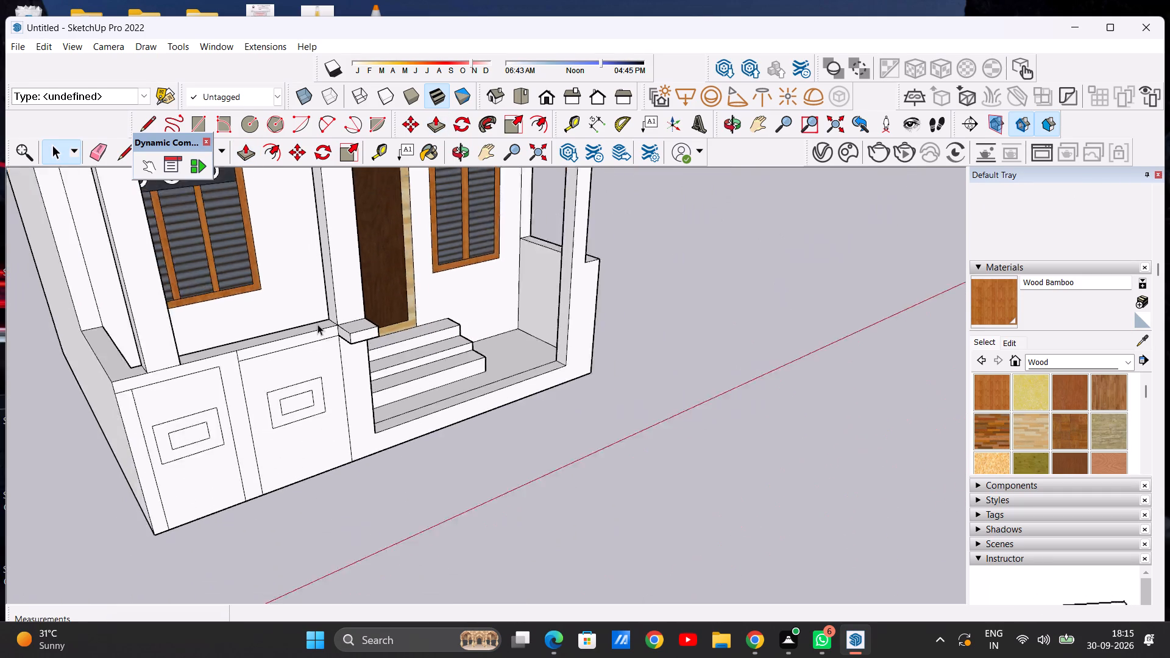
scroll(317, 324, "down", 3)
middle_click_drag(515, 336, 101, 272)
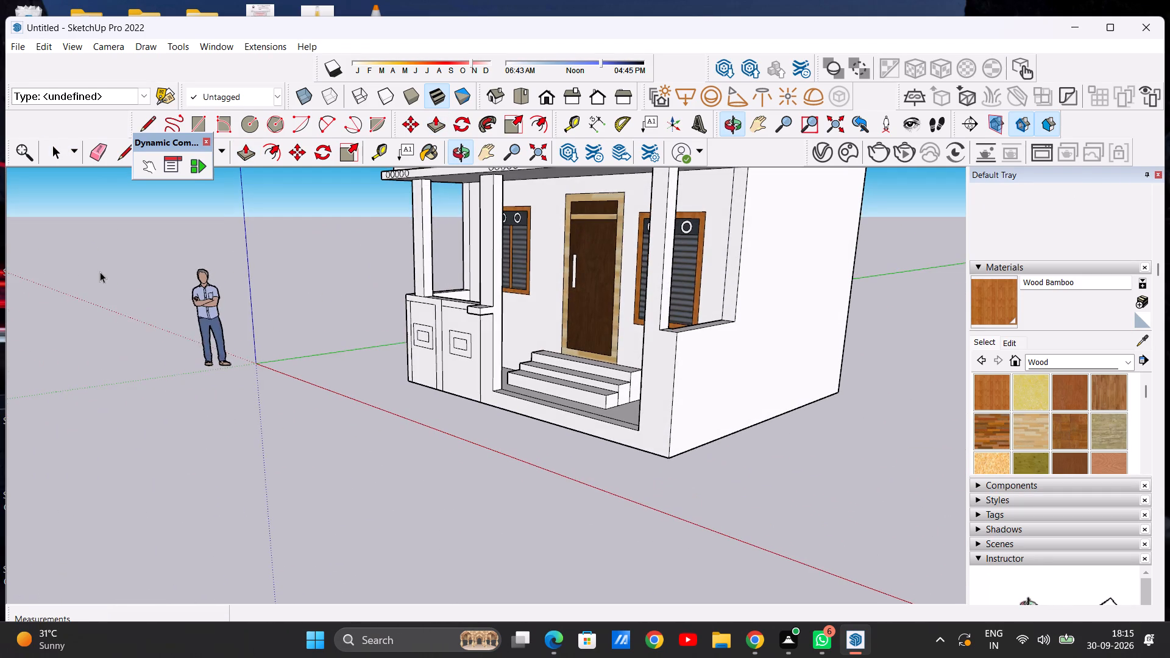
scroll(439, 277, "up", 5)
scroll(313, 299, "down", 3)
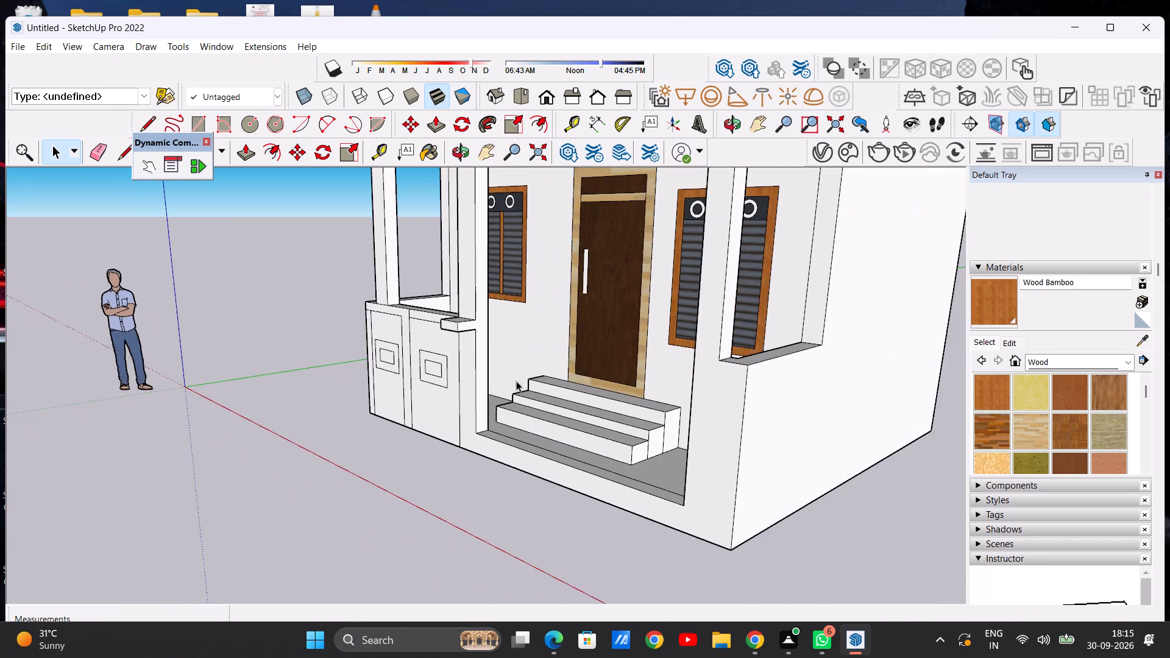
middle_click_drag(515, 380, 444, 273)
middle_click_drag(481, 356, 694, 444)
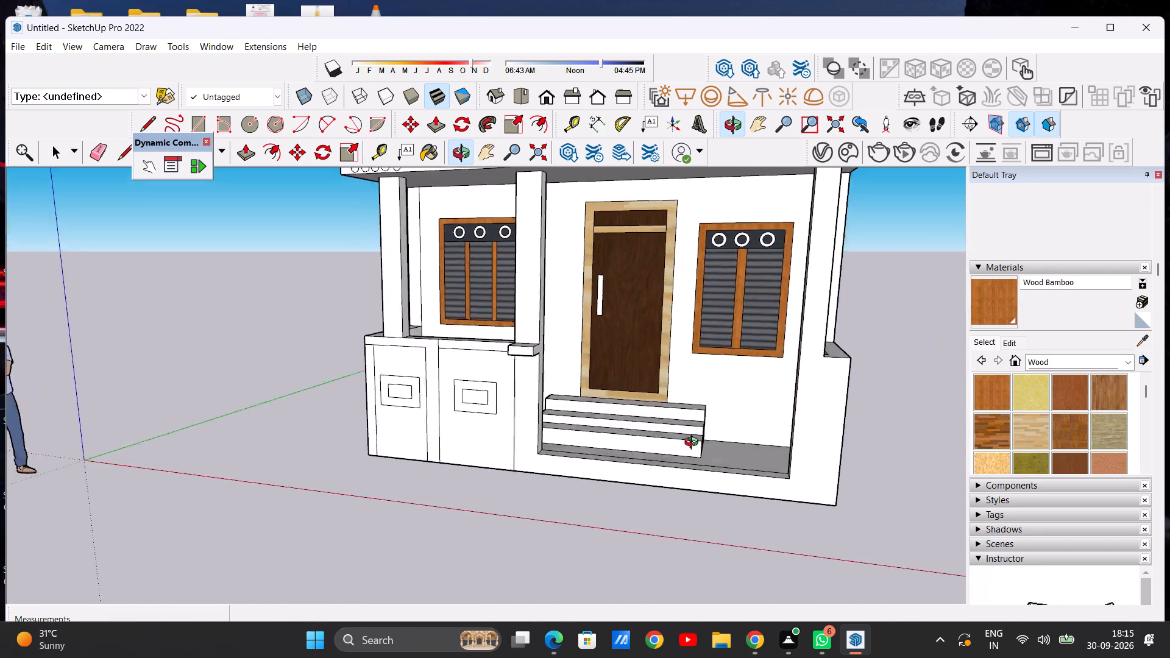
middle_click_drag(694, 444, 704, 470)
scroll(455, 424, "down", 5)
middle_click_drag(505, 437, 587, 450)
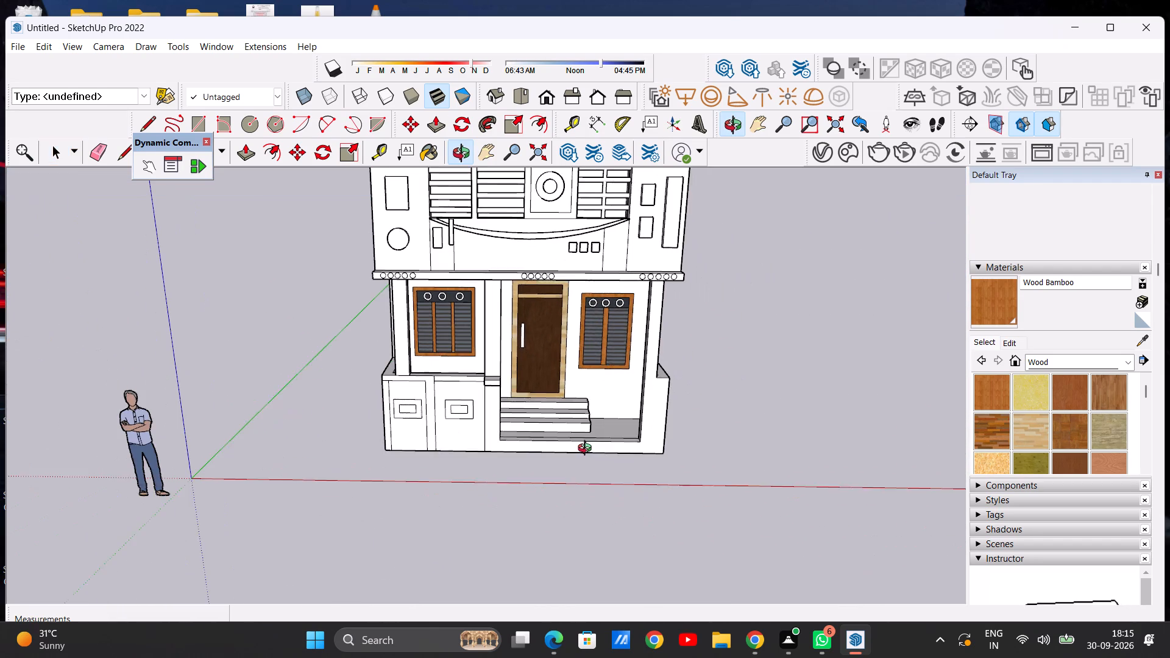
middle_click_drag(587, 450, 517, 491)
Draw a horizontal line about 8 3/16" long across the pillar beside the two-shutter window, level with the adjoining low wall's top.
scroll(689, 369, "up", 2)
middle_click_drag(673, 419, 668, 372)
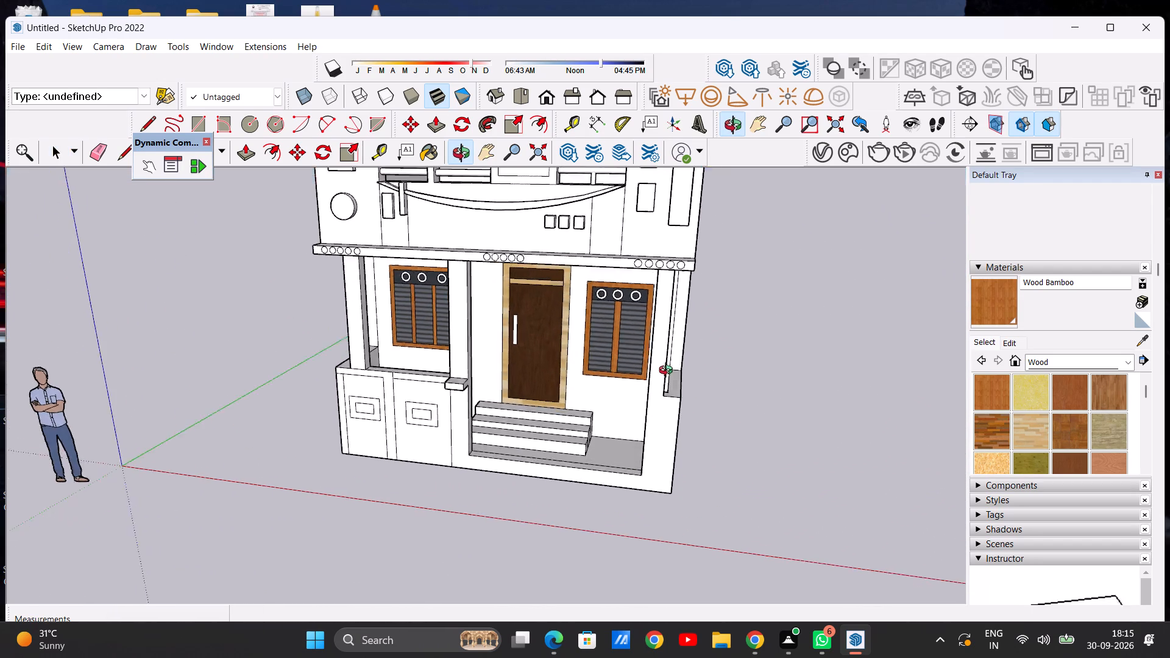
middle_click_drag(668, 372, 651, 300)
scroll(688, 384, "up", 6)
middle_click_drag(609, 439, 635, 440)
scroll(666, 412, "up", 3)
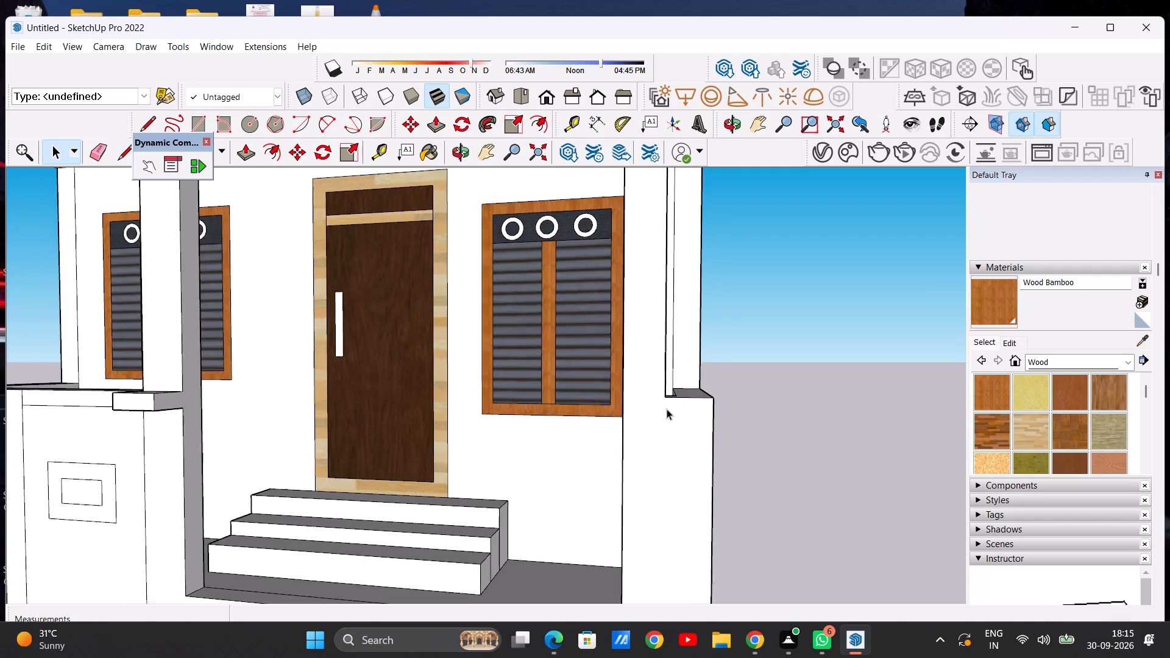
scroll(667, 409, "up", 3)
key("l")
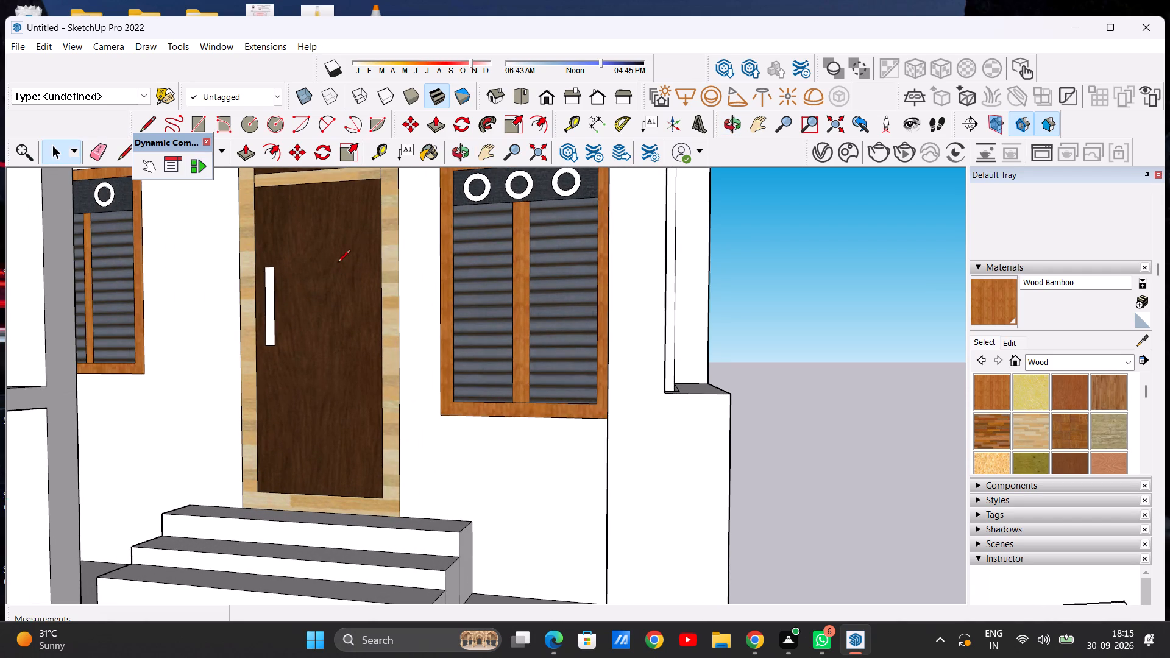
left_click(665, 397)
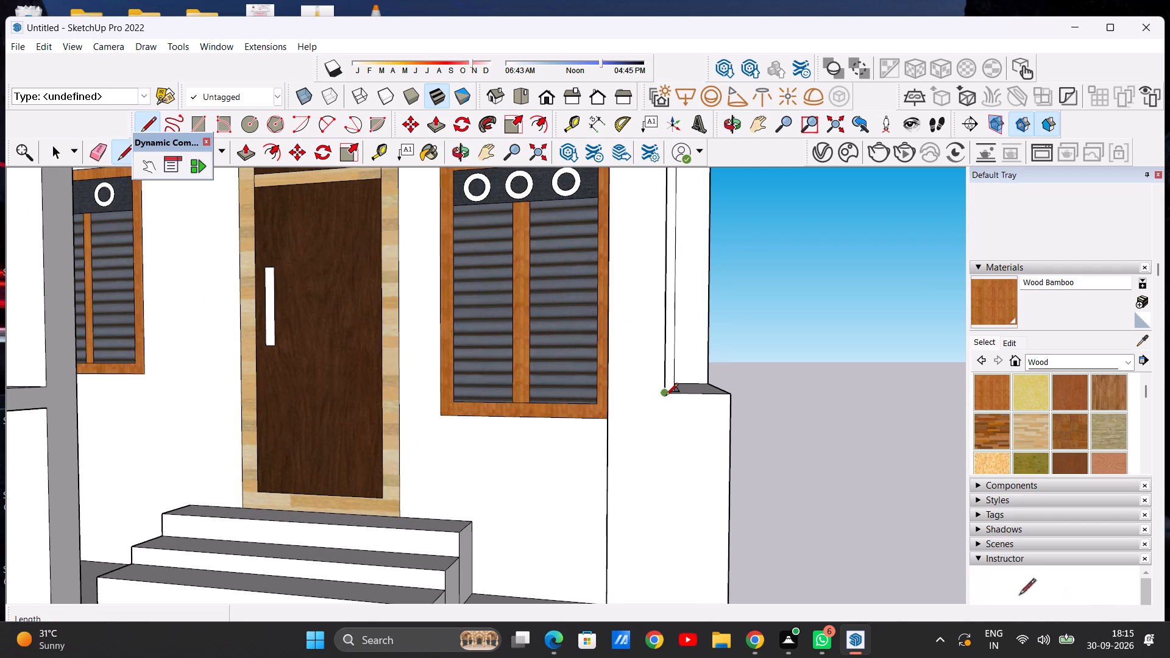
left_click(606, 395)
Draw a second horizontal line about 1' 5 1/4" long just below it, from the porch opening's edge to the wall's outer corner.
scroll(639, 399, "down", 7)
scroll(653, 419, "up", 2)
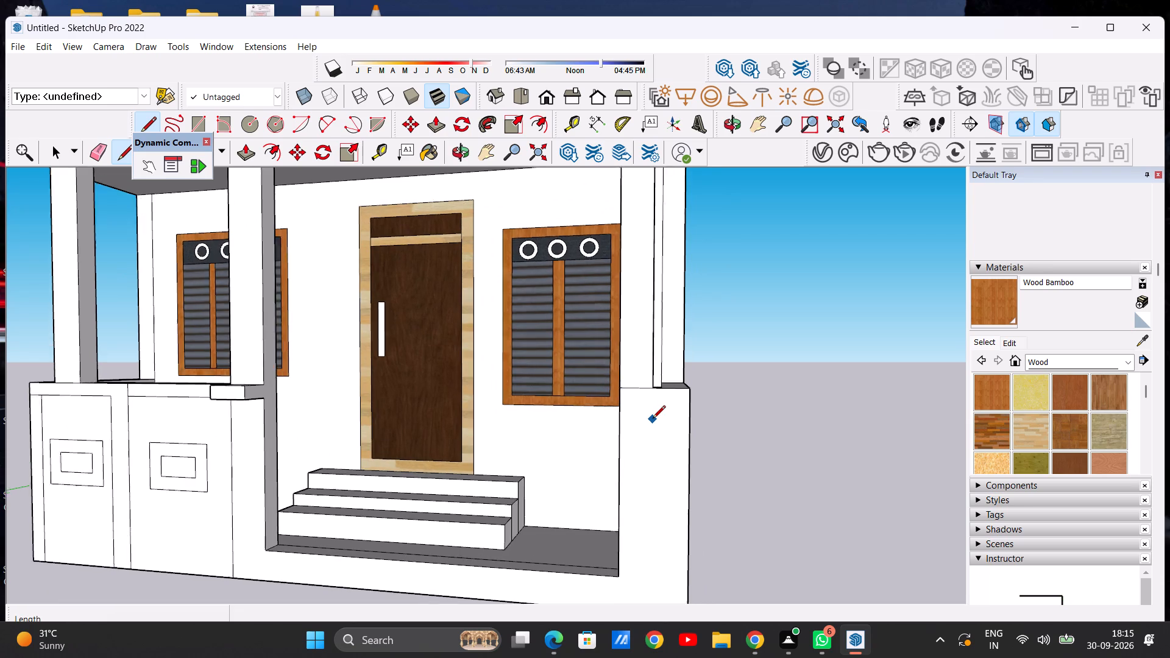
scroll(653, 419, "up", 8)
left_click(583, 375)
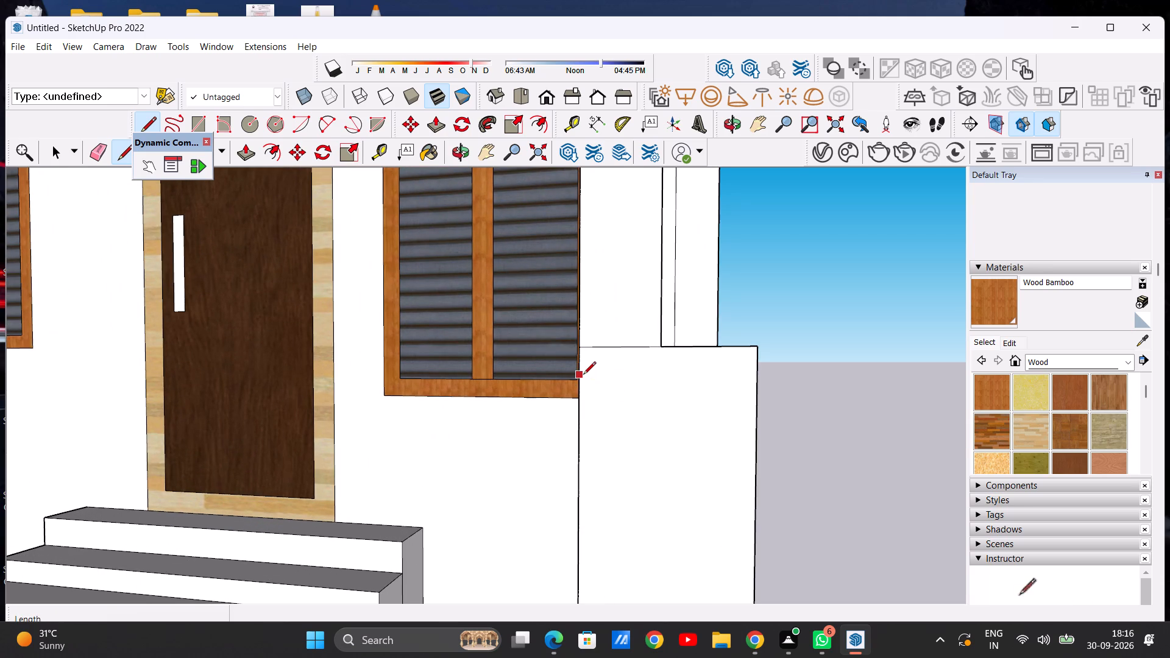
left_click(756, 372)
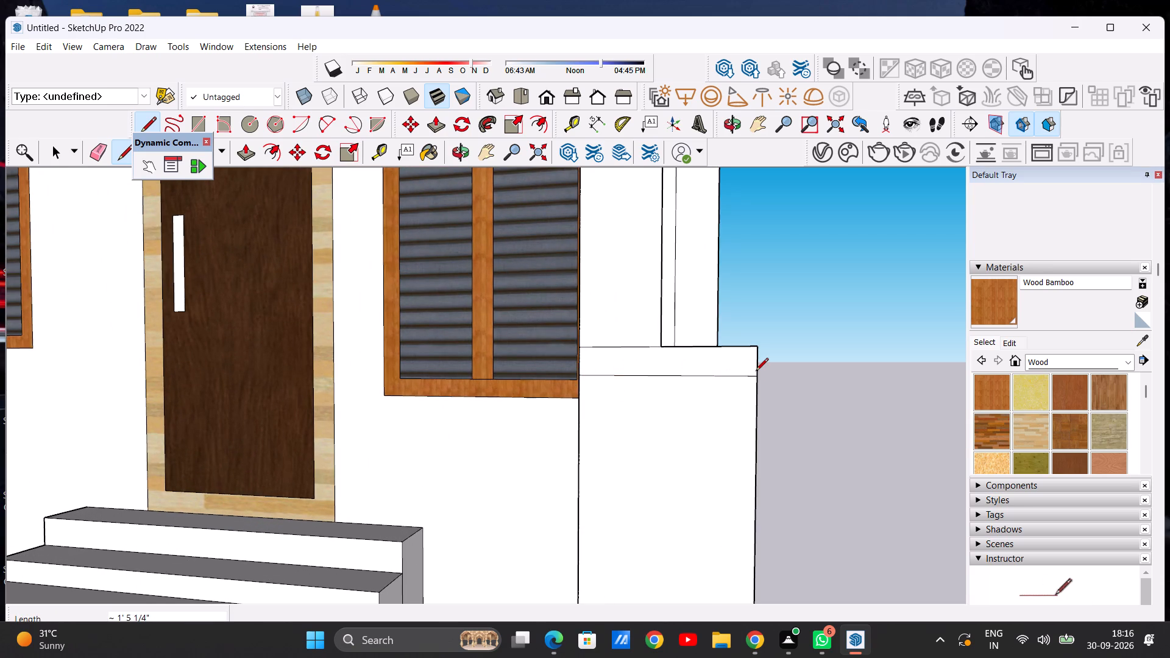
key("space")
Push/Pull the narrow band on the outer pillar beside the two-shutter window outward 9 9/16", aligned with the middle pillar's band.
scroll(314, 34, "down", 10)
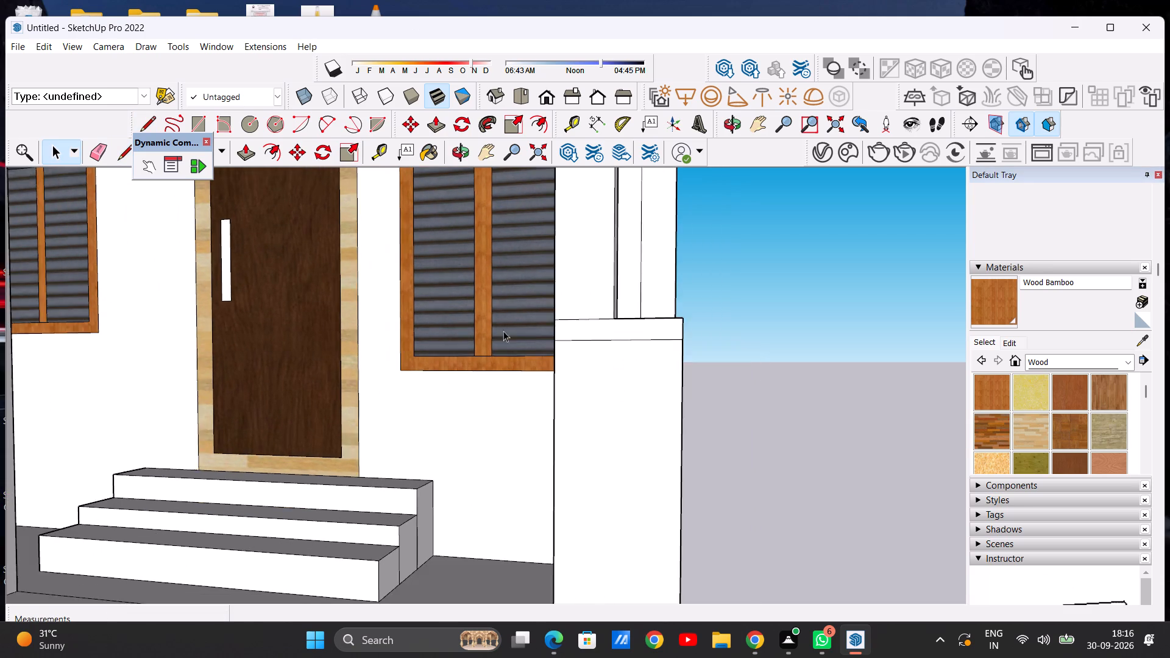
scroll(503, 331, "down", 9)
middle_click_drag(512, 311, 597, 351)
scroll(615, 344, "up", 7)
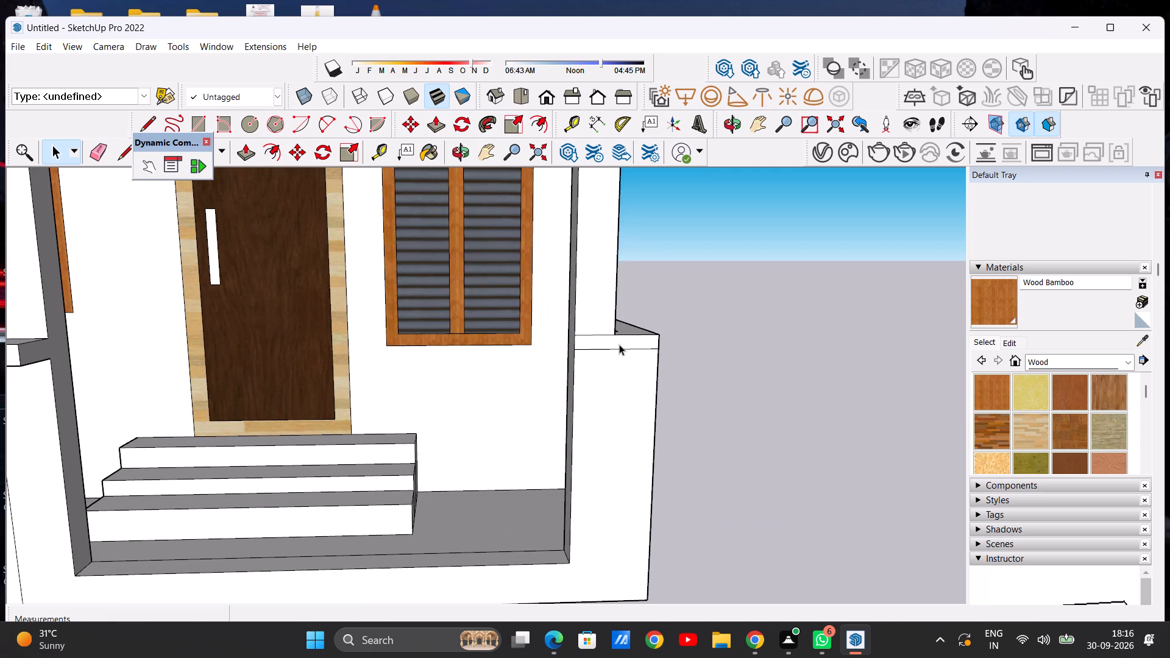
key("p")
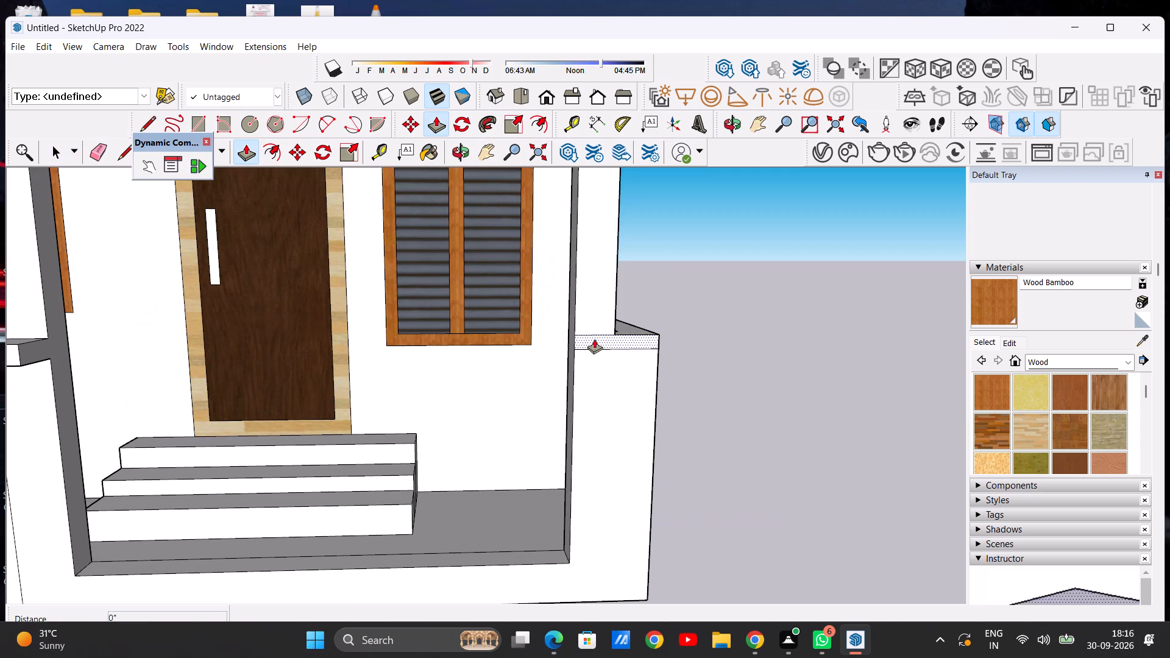
scroll(594, 339, "up", 6)
left_click(594, 339)
scroll(667, 372, "down", 7)
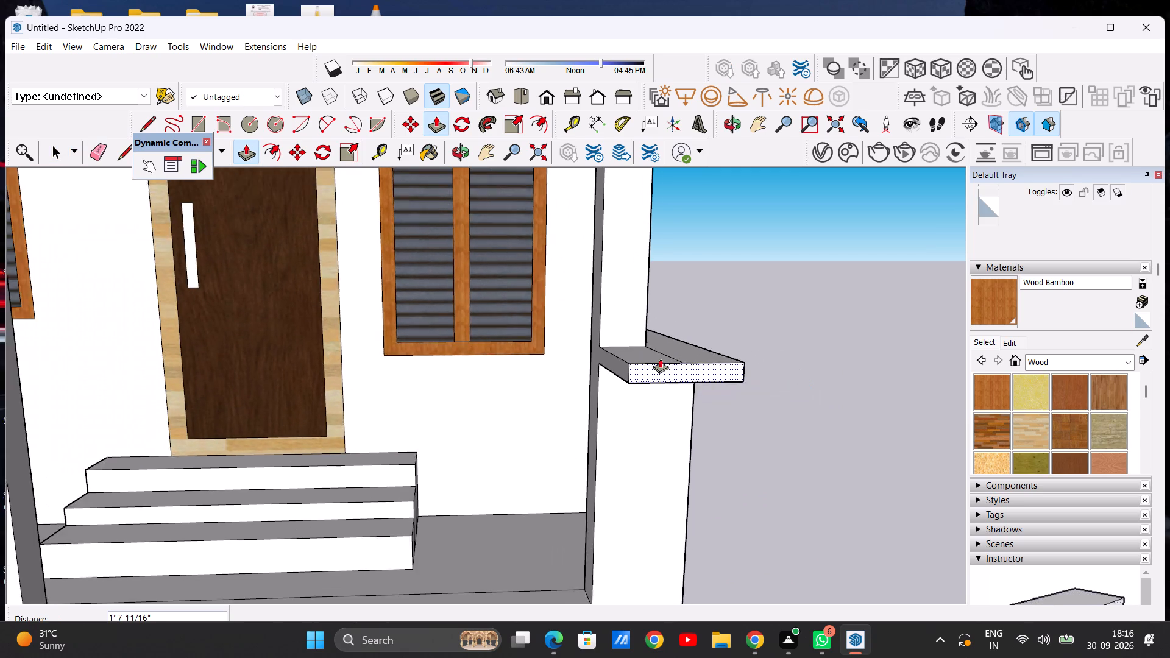
scroll(660, 358, "down", 3)
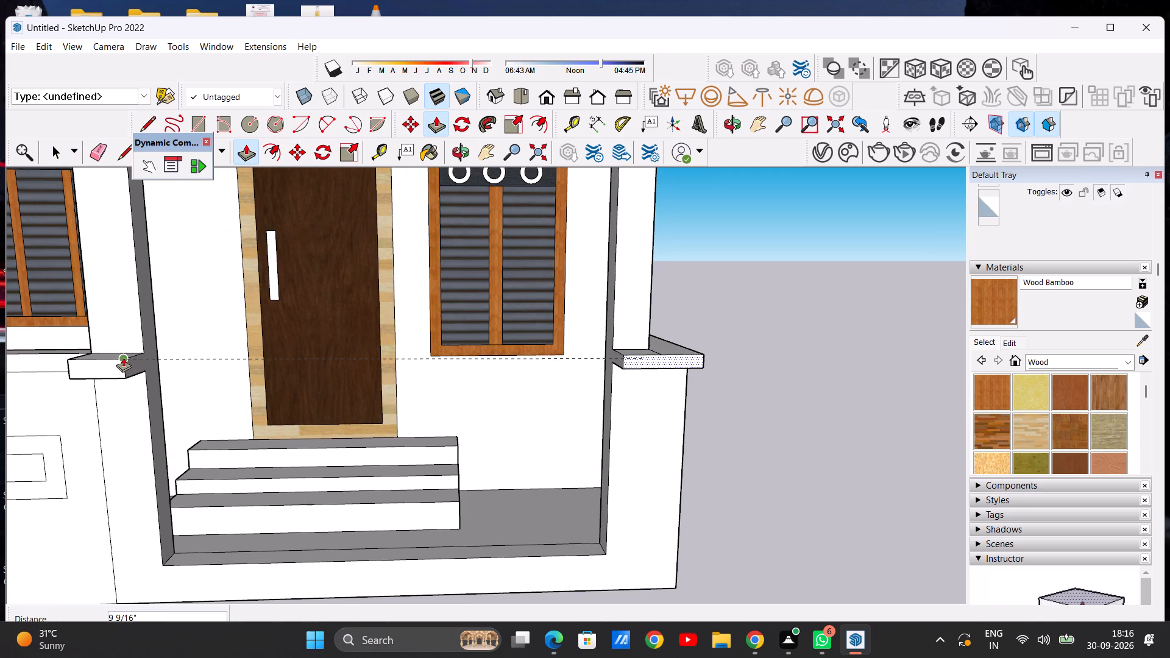
left_click(123, 357)
key("space")
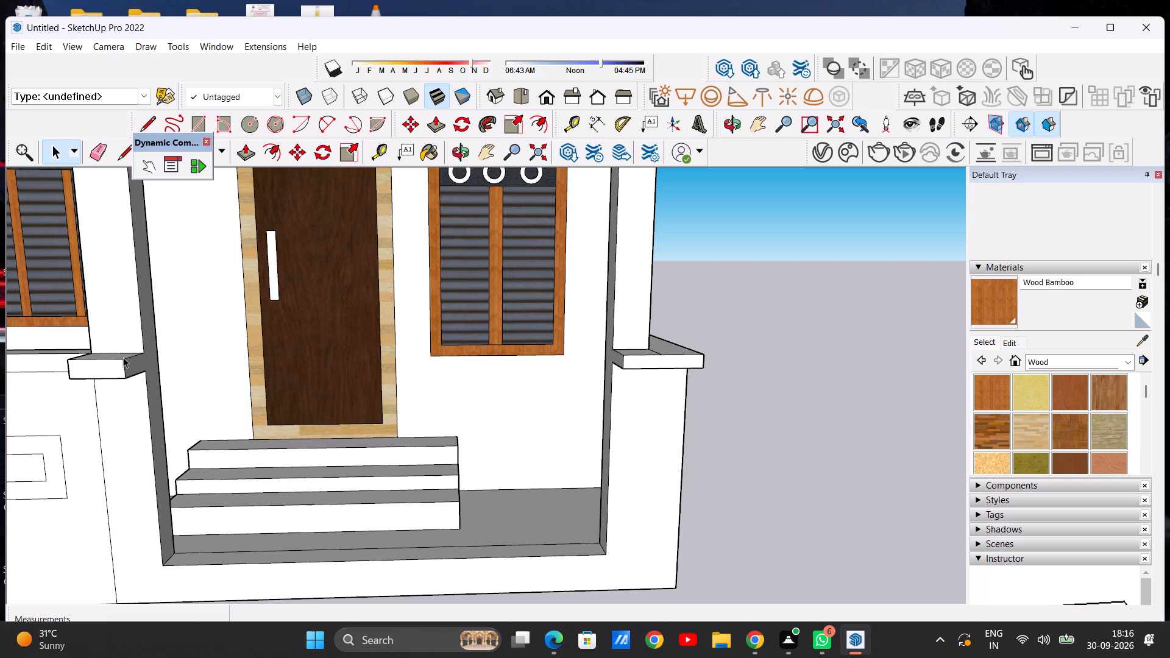
key("space")
Examine the two projecting pillar bands and the porch front from above and from the front.
scroll(528, 347, "down", 9)
middle_click_drag(576, 347, 576, 485)
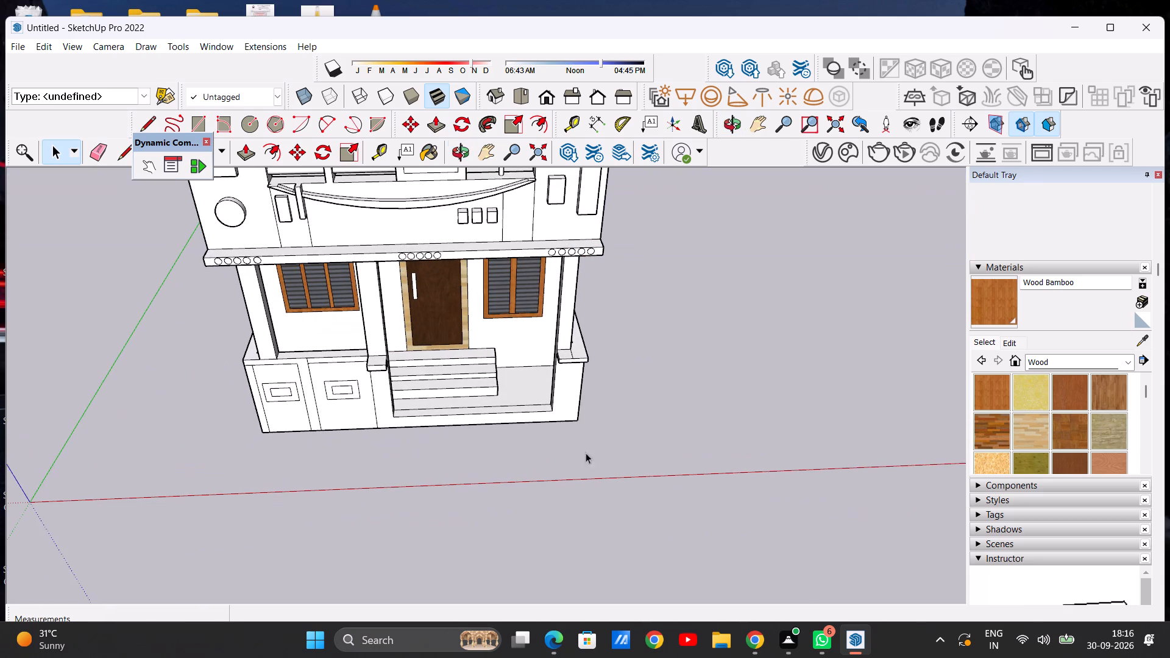
scroll(577, 361, "up", 7)
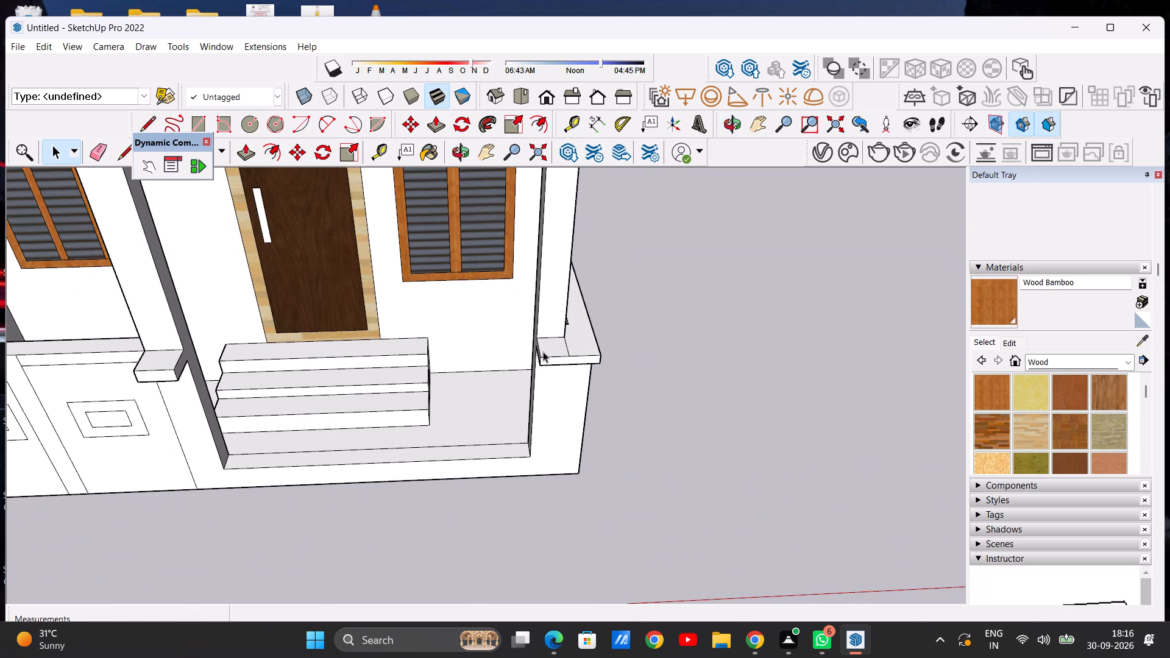
scroll(574, 337, "up", 3)
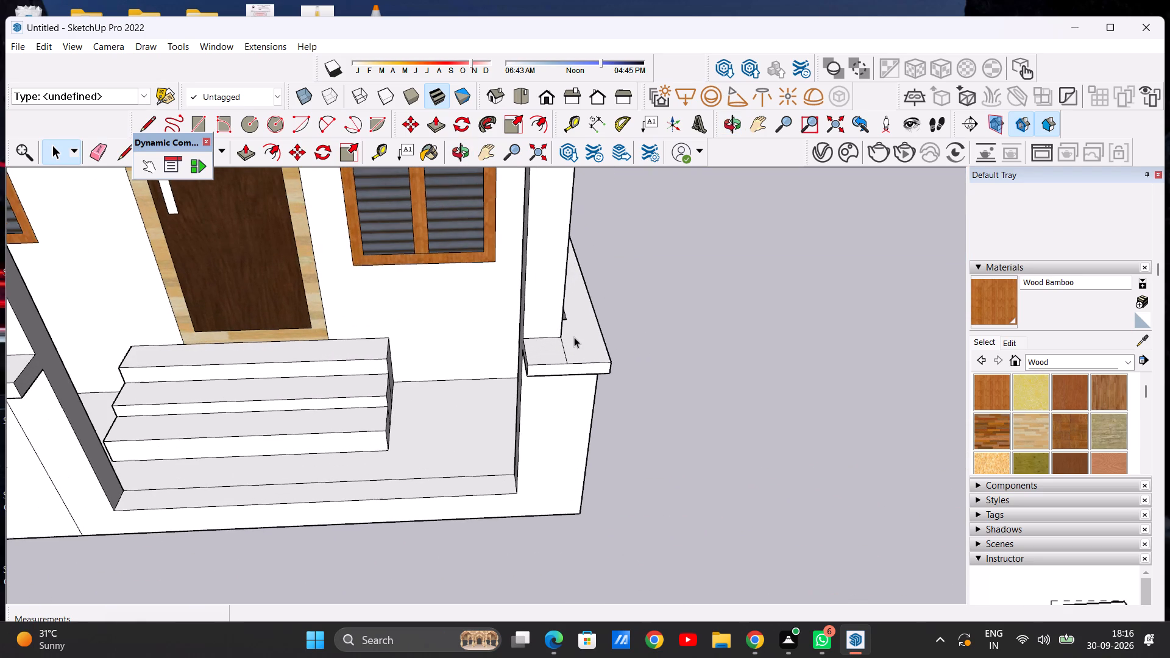
scroll(528, 341, "down", 8)
middle_click_drag(495, 394, 506, 300)
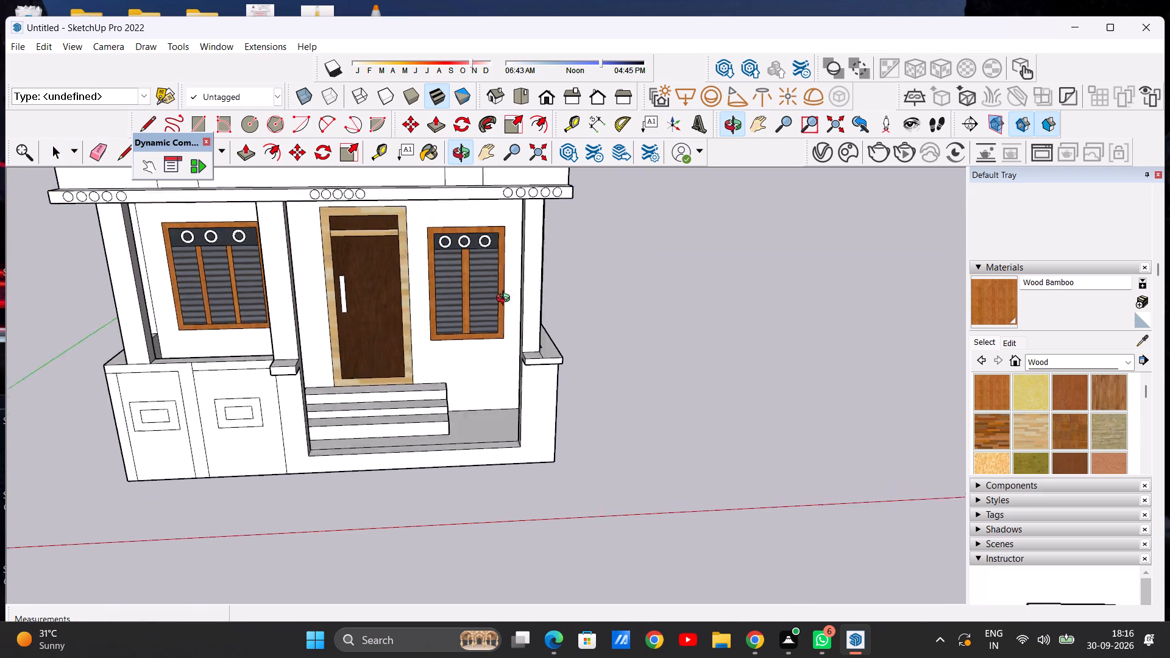
middle_click_drag(506, 300, 492, 241)
Draw two 9" vertical lines from the porch opening's lower corners down to the base of the front wall.
scroll(580, 472, "up", 1)
scroll(236, 469, "up", 4)
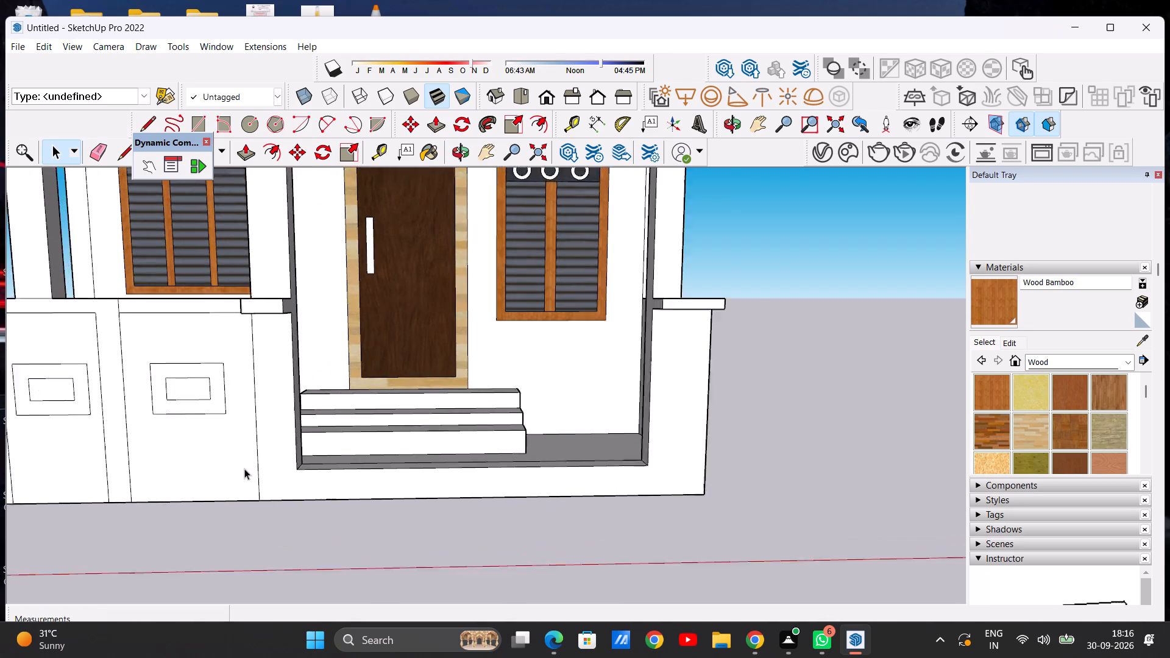
scroll(244, 469, "up", 1)
left_click(113, 155)
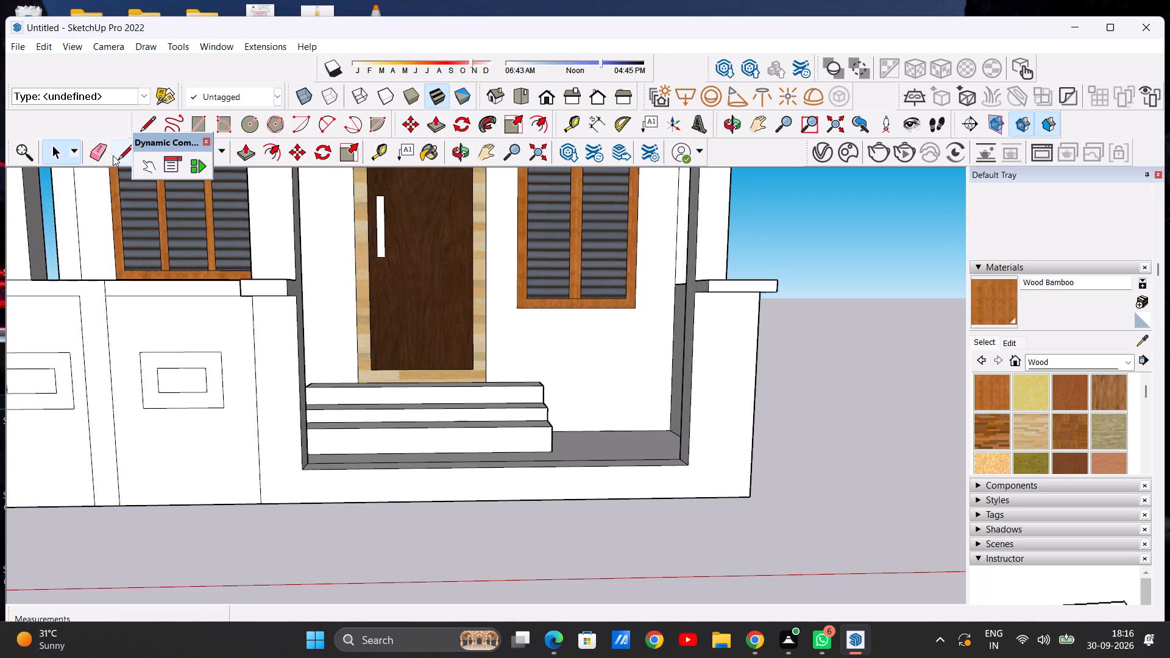
scroll(321, 461, "up", 5)
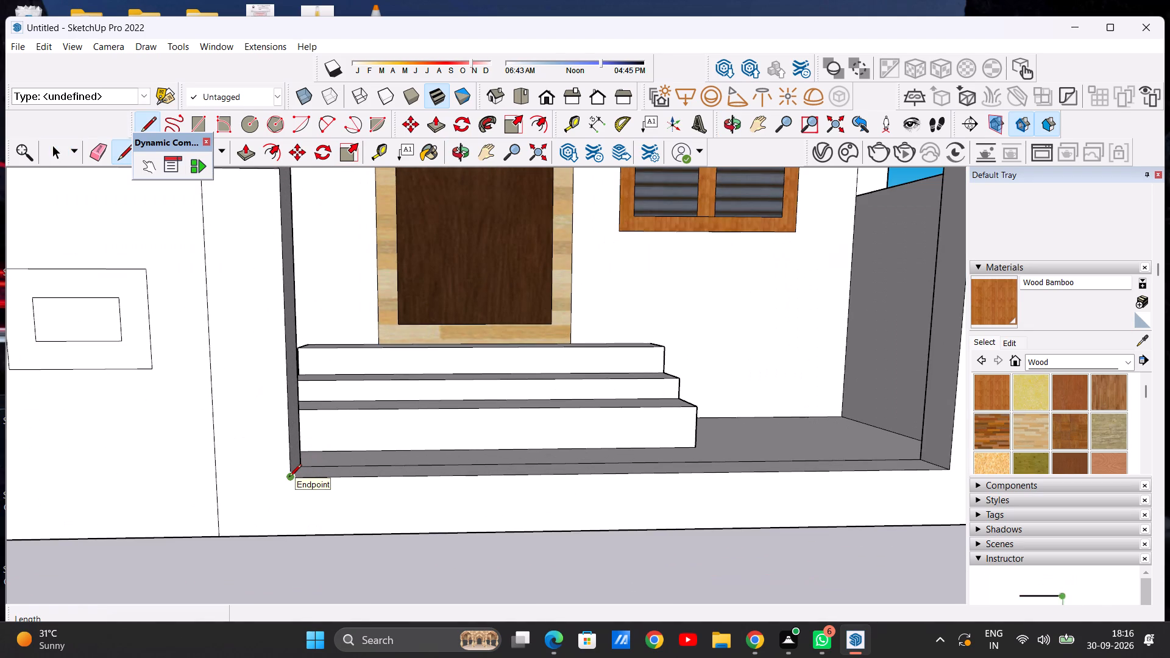
left_click(289, 478)
left_click(298, 531)
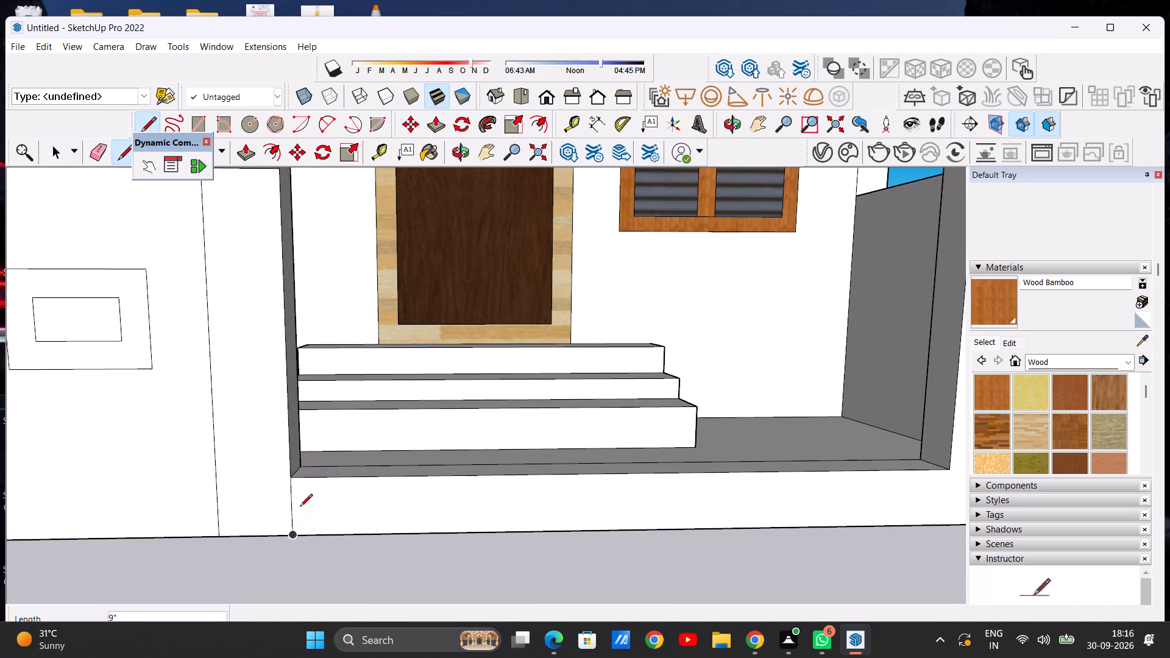
scroll(300, 467, "down", 12)
scroll(495, 490, "up", 12)
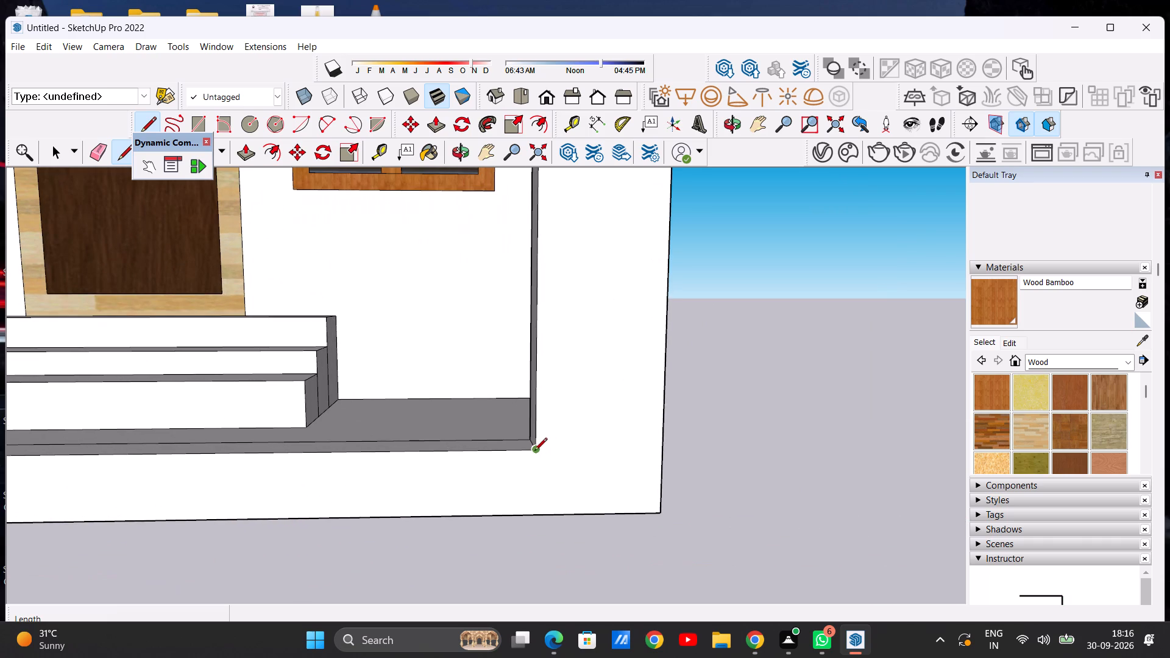
left_click(537, 451)
left_click(534, 521)
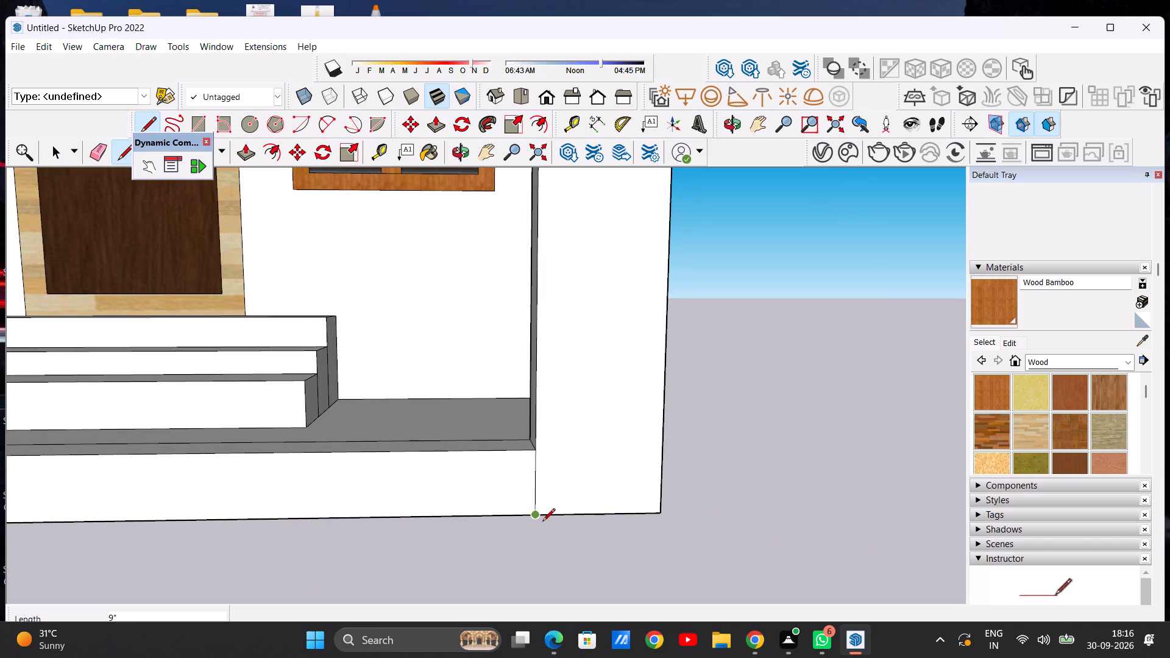
key("space")
Push/Pull the wall strip below the middle pillar's band outward 9 9/16", flush with the band.
scroll(587, 360, "down", 14)
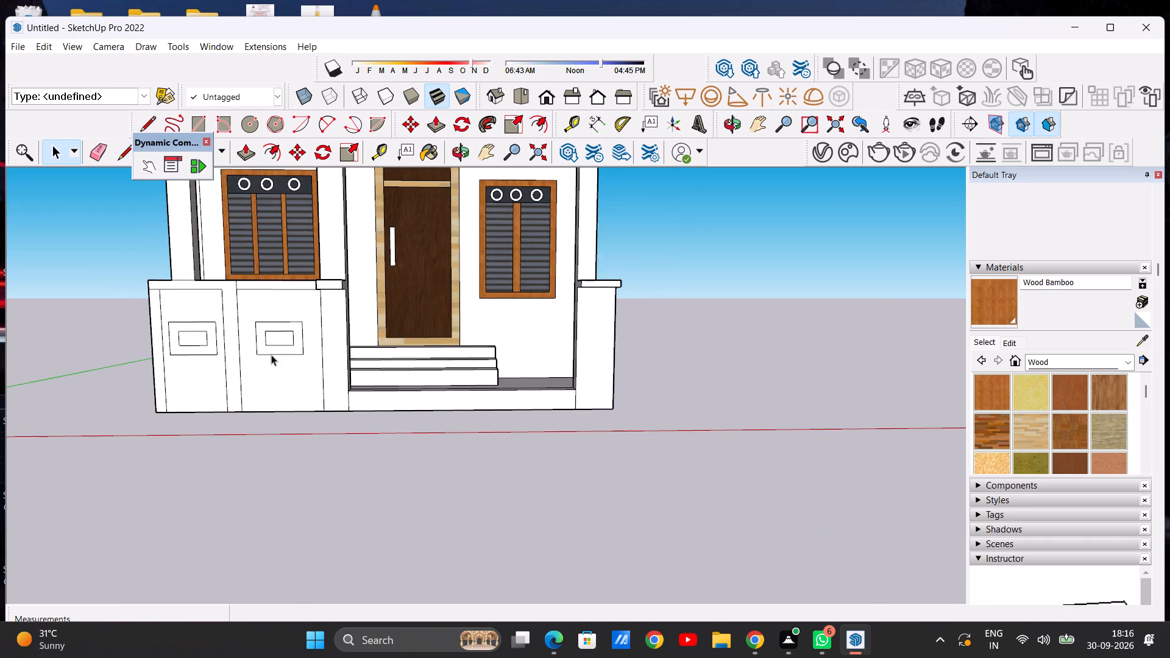
middle_click_drag(271, 355, 464, 386)
scroll(442, 364, "up", 3)
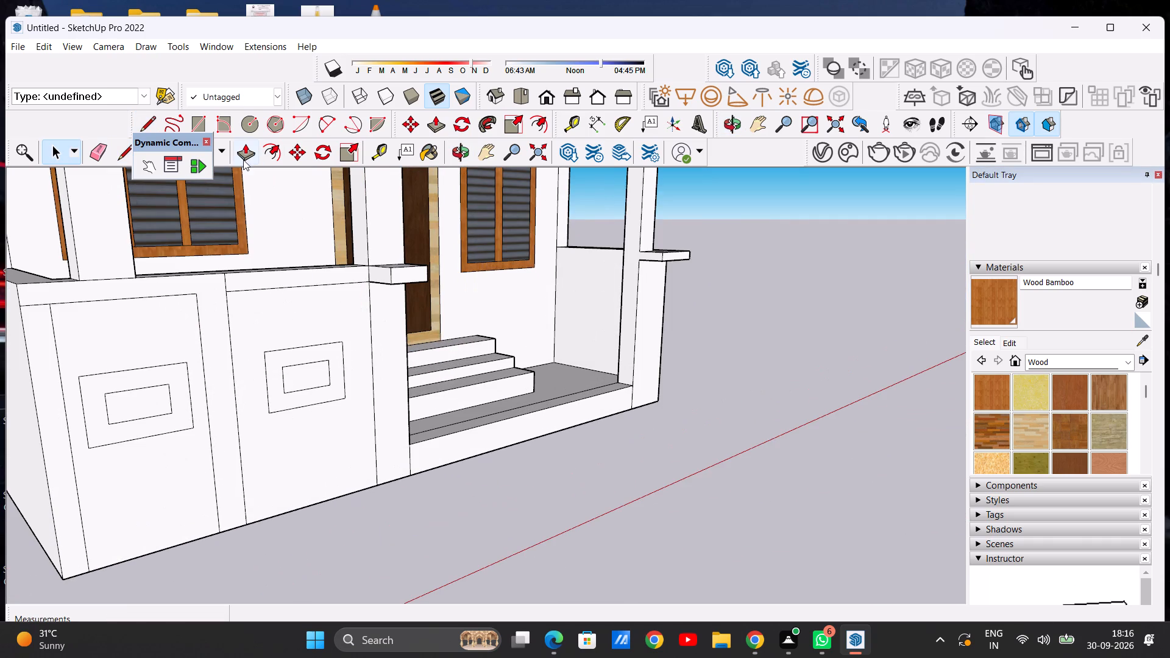
left_click(243, 153)
scroll(391, 297, "up", 5)
left_click(383, 299)
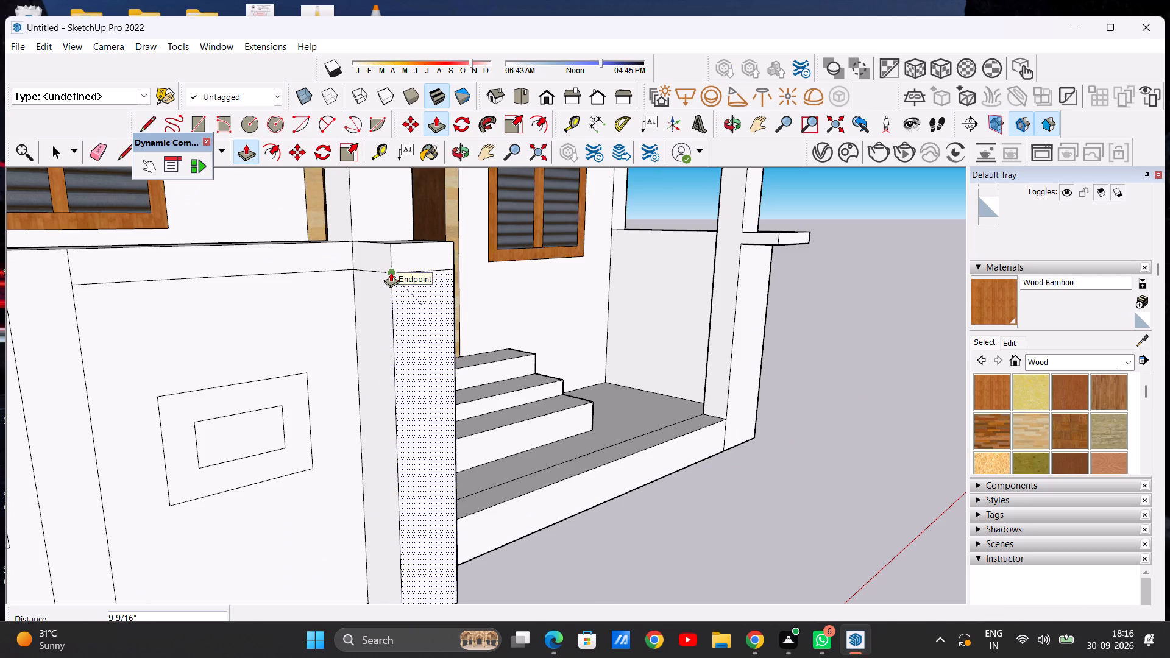
left_click(391, 272)
Push/Pull the wall strip below the outer pillar's band outward 9 9/16", flush with that band.
scroll(404, 344, "down", 12)
scroll(628, 339, "up", 2)
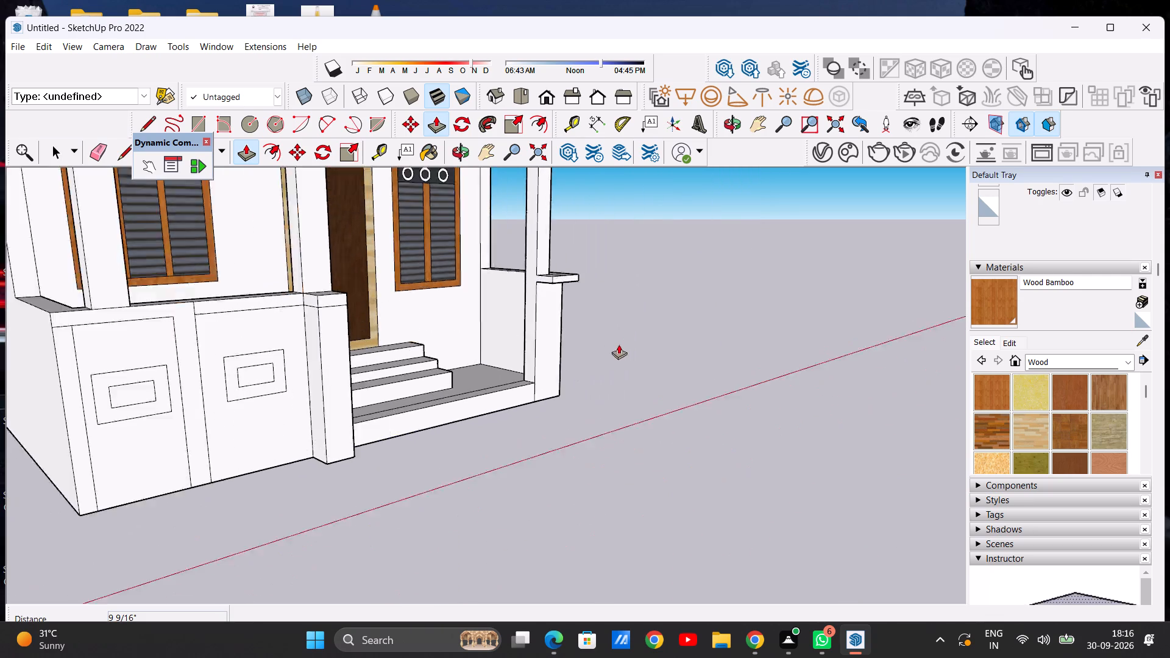
scroll(619, 344, "up", 9)
left_click(520, 306)
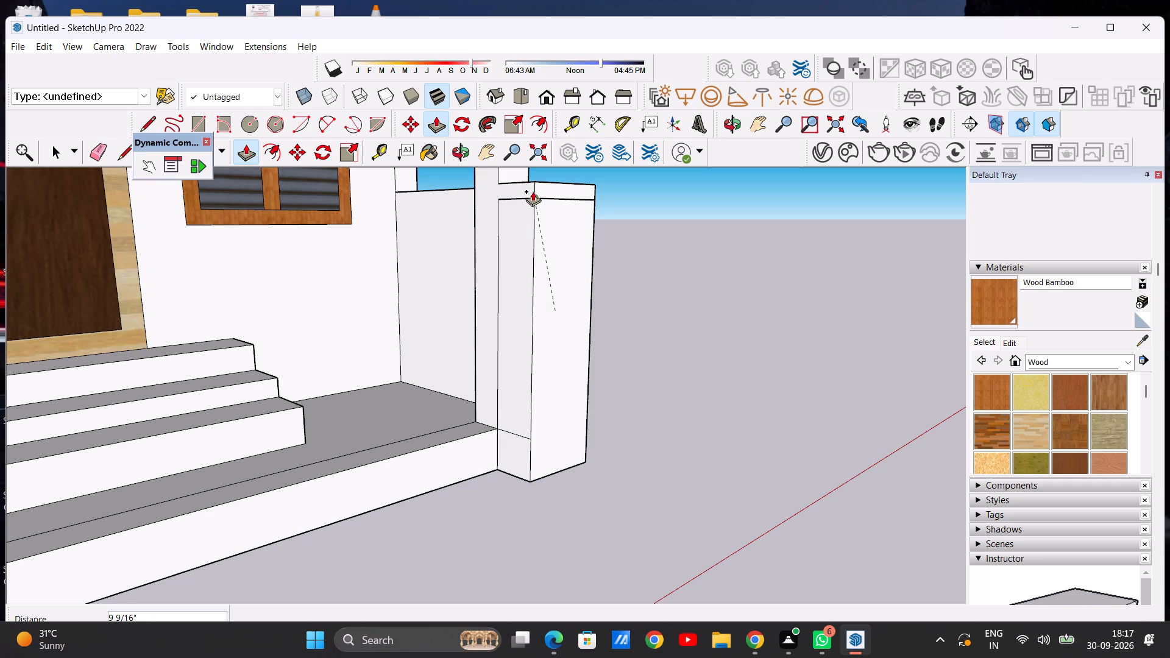
left_click(535, 198)
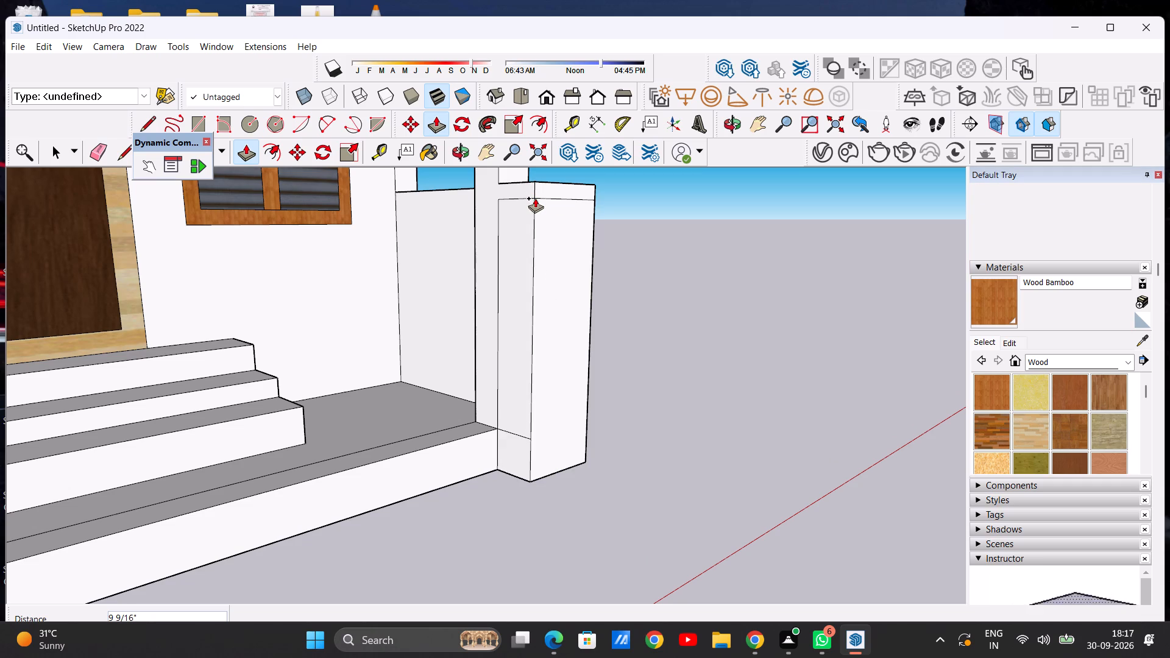
key("space")
Examine the two projecting pillar bases, the porch steps and the low wall from several angles.
scroll(516, 225, "down", 13)
middle_click_drag(543, 242, 449, 263)
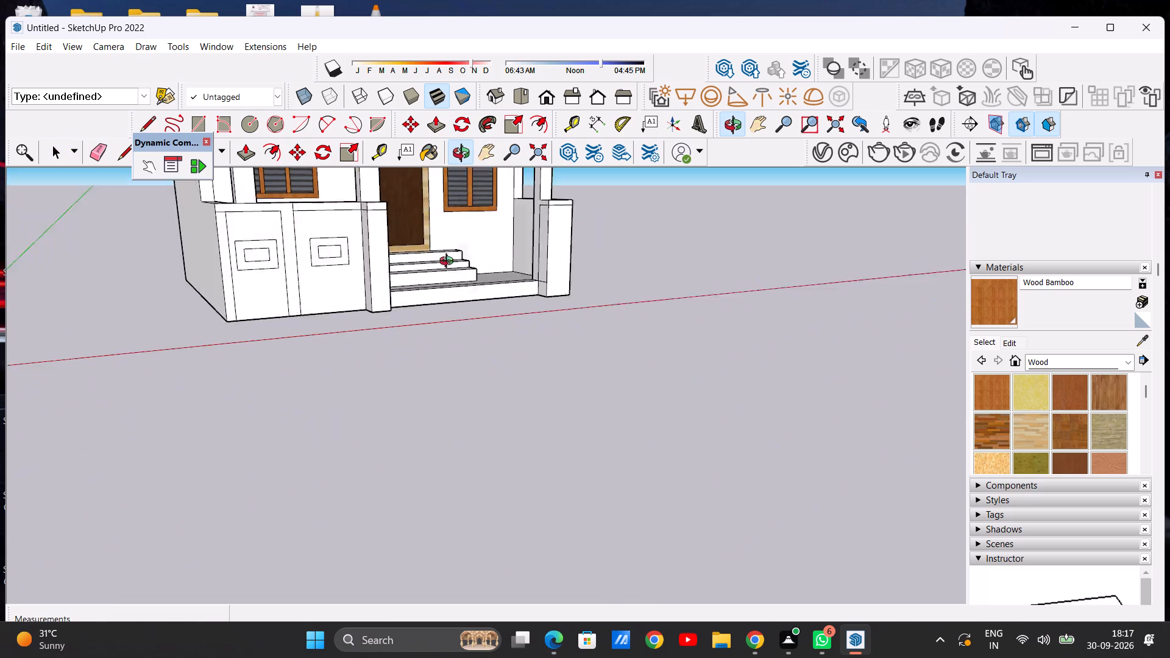
middle_click_drag(449, 263, 572, 252)
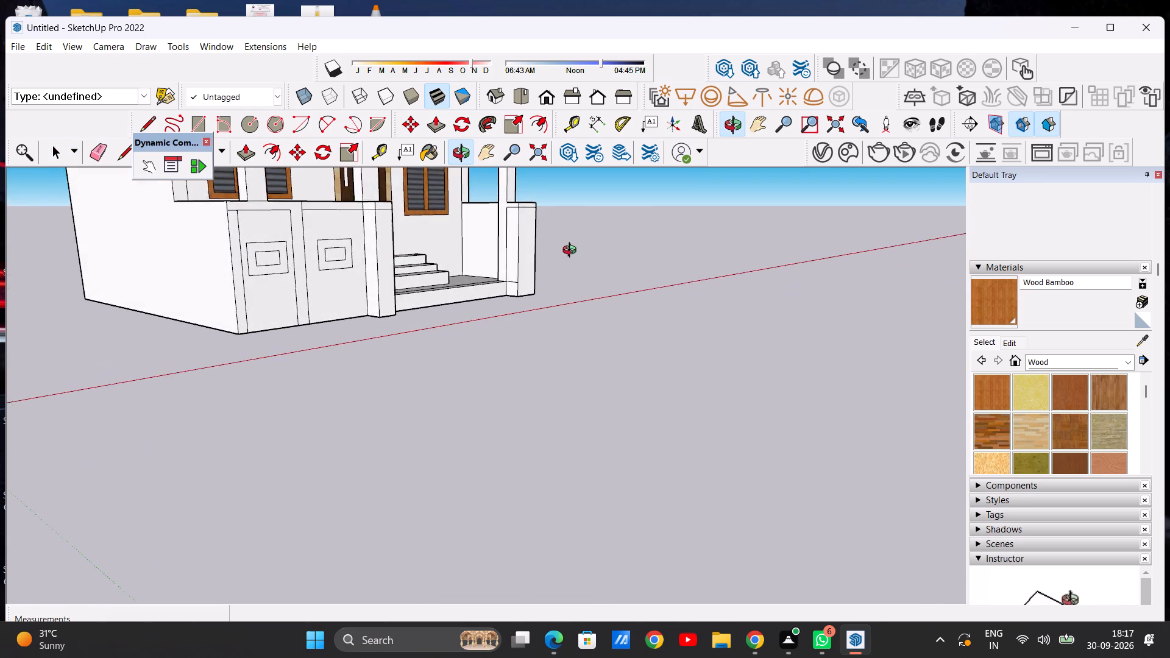
middle_click_drag(572, 252, 570, 263)
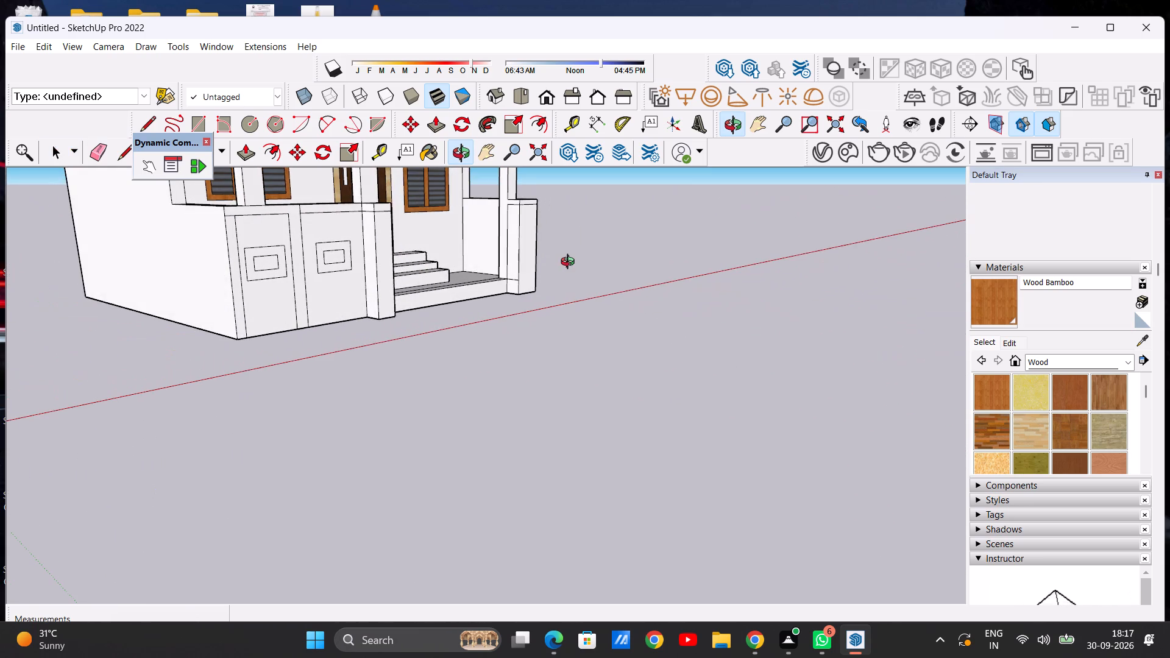
middle_click_drag(570, 263, 547, 253)
scroll(541, 235, "up", 2)
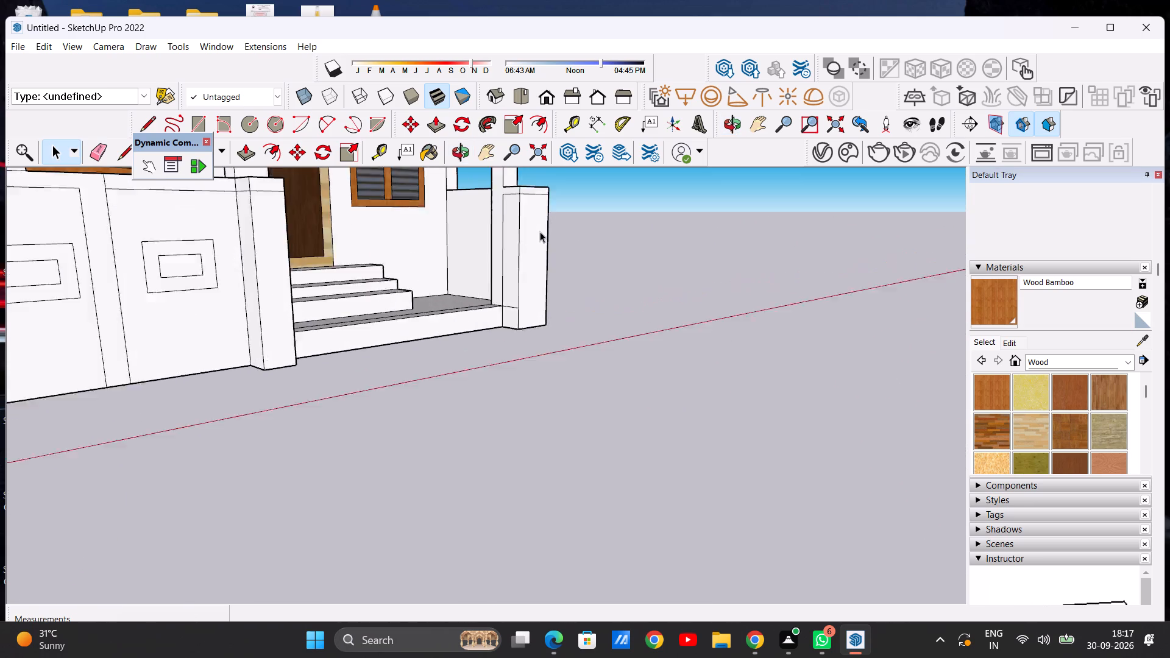
scroll(540, 232, "up", 6)
scroll(474, 283, "down", 10)
middle_click_drag(441, 293, 440, 294)
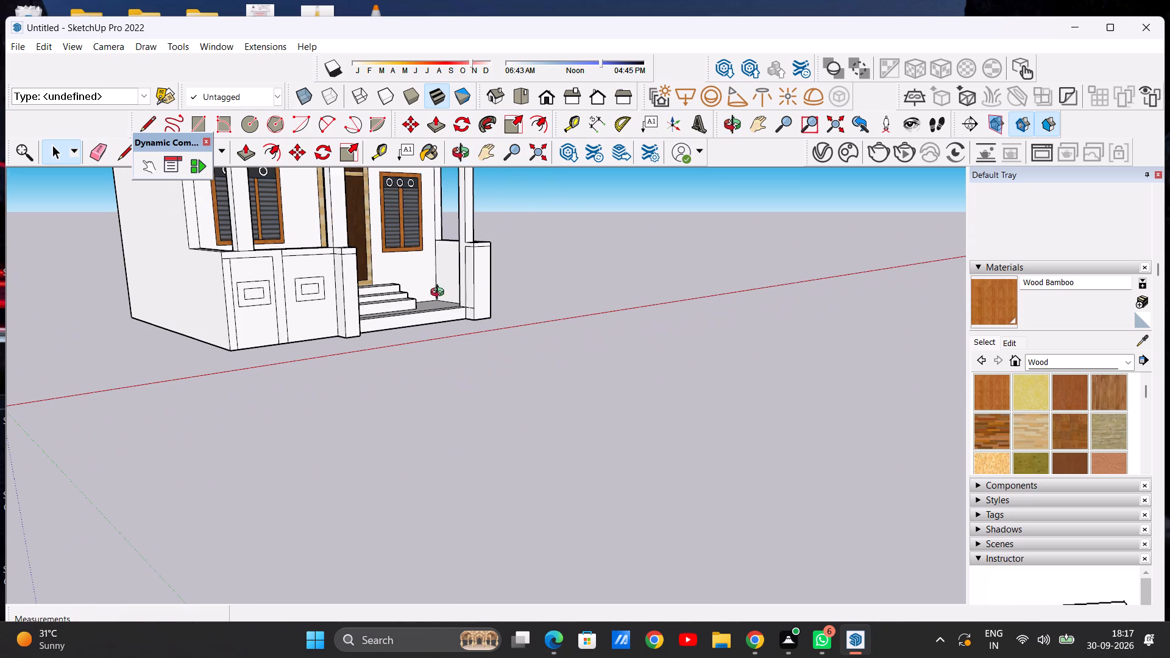
middle_click_drag(440, 294, 0, 328)
scroll(494, 238, "up", 7)
scroll(453, 254, "down", 6)
middle_click_drag(369, 297, 714, 308)
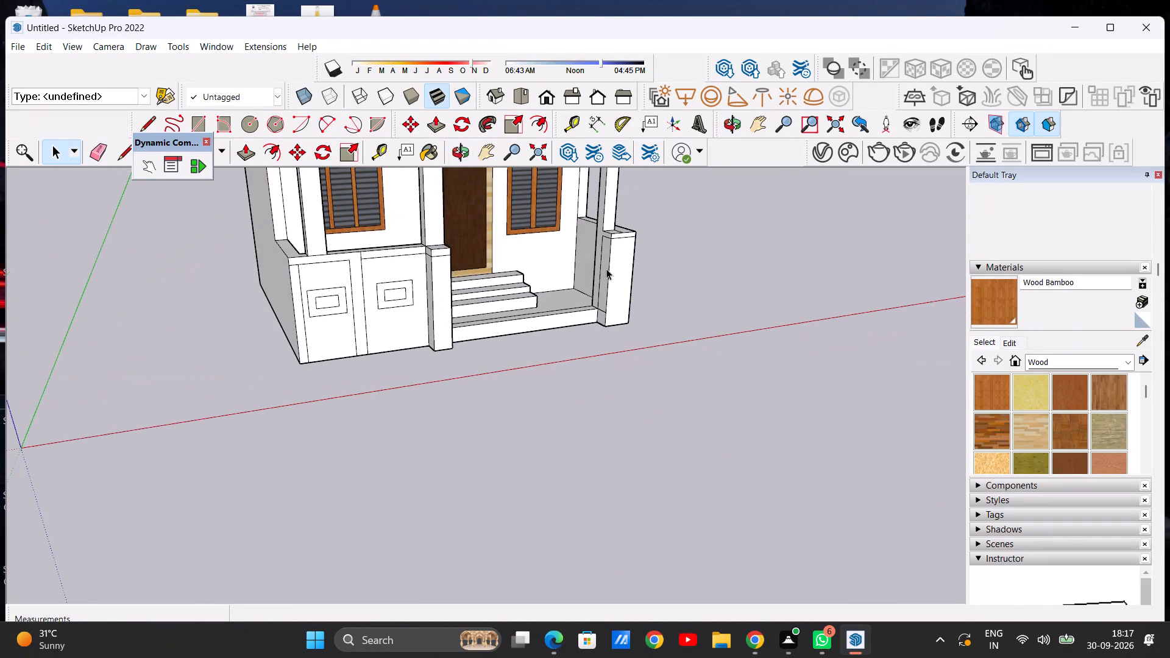
scroll(606, 269, "up", 7)
scroll(423, 311, "down", 6)
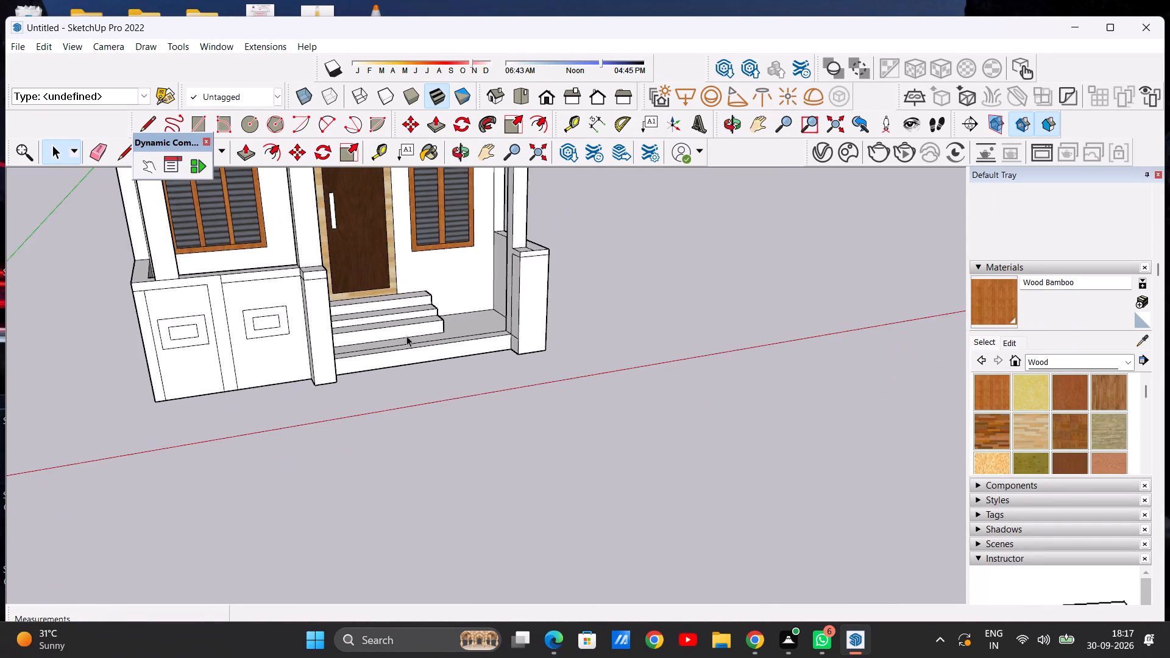
middle_click_drag(442, 339, 66, 336)
Draw a vertical line about 4' 7/8" long on the middle pillar's inner side, from the projecting block's top corner to the porch floor edge.
scroll(445, 299, "up", 6)
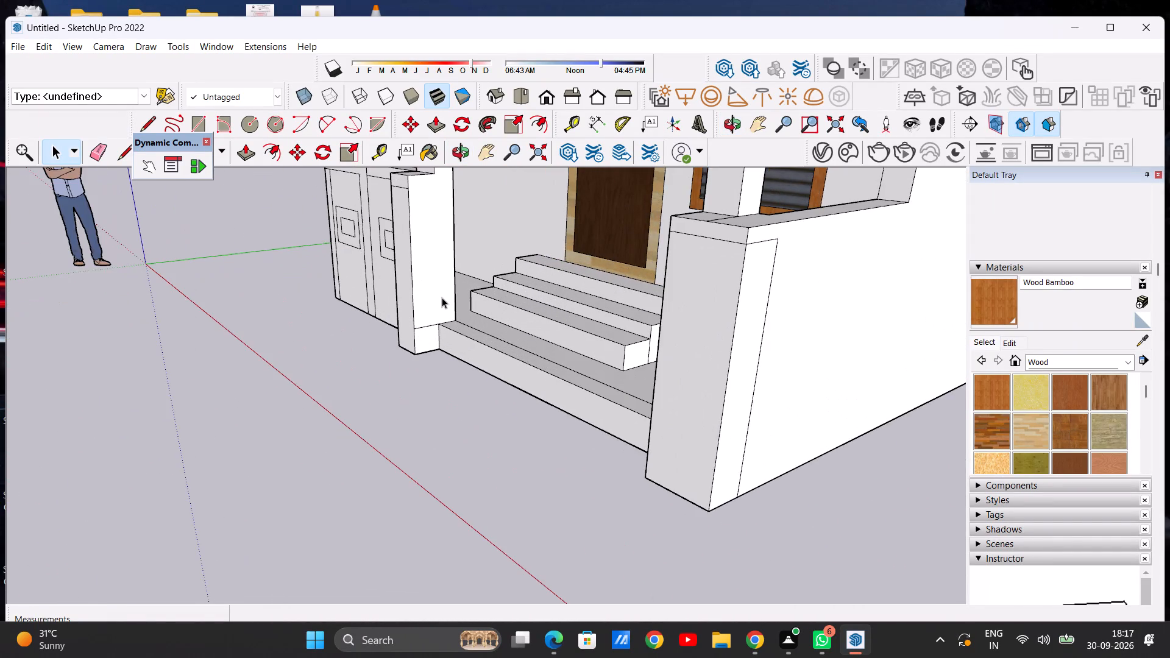
scroll(427, 280, "down", 5)
scroll(424, 197, "up", 6)
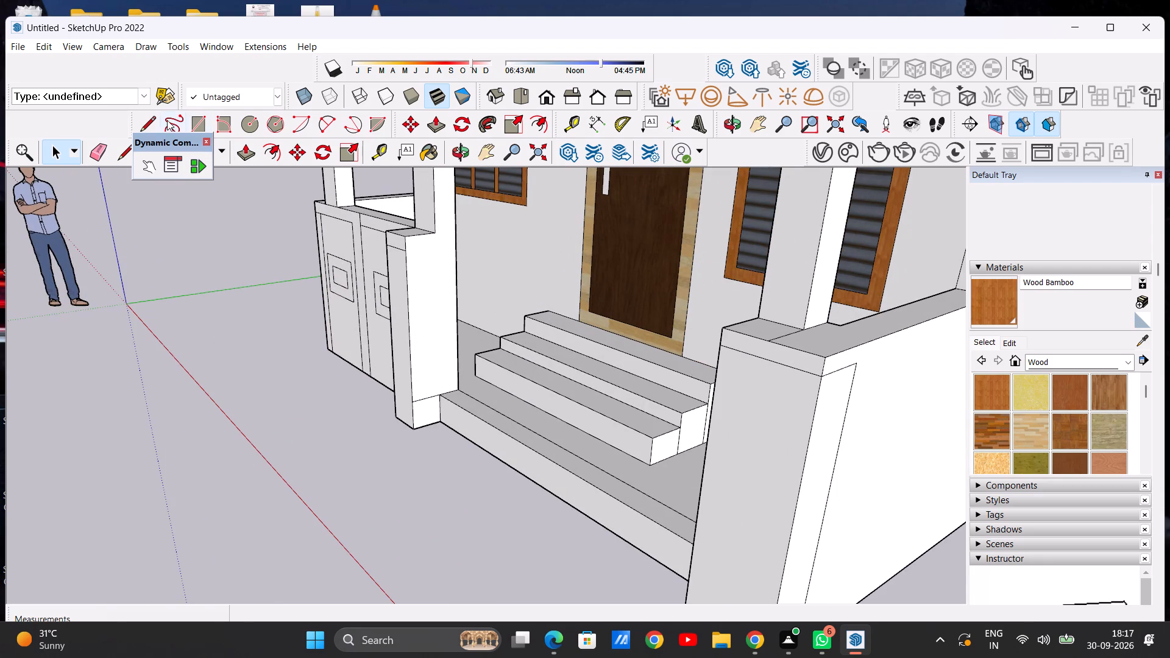
left_click(147, 120)
scroll(497, 252, "up", 4)
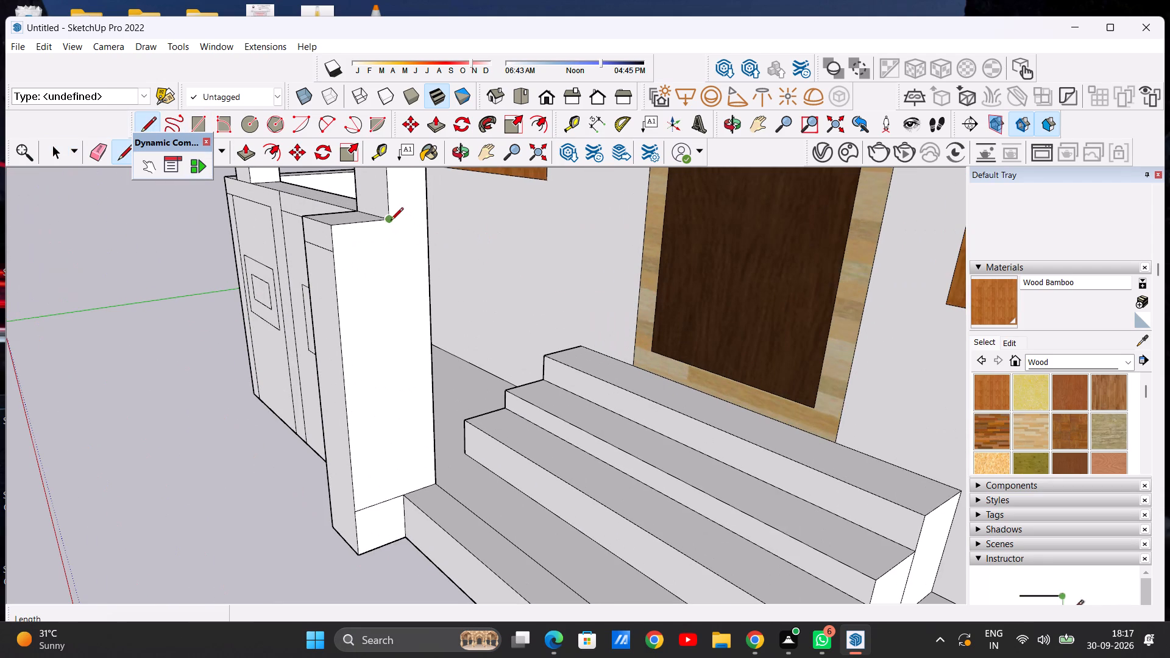
left_click(391, 221)
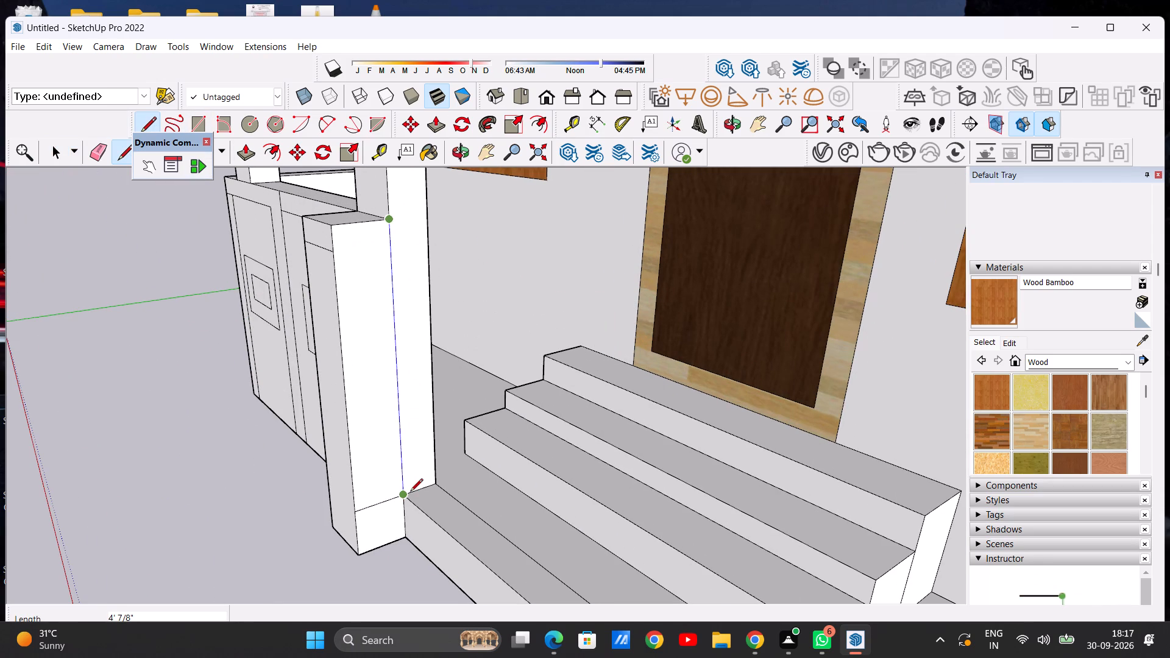
left_click(410, 492)
key("space")
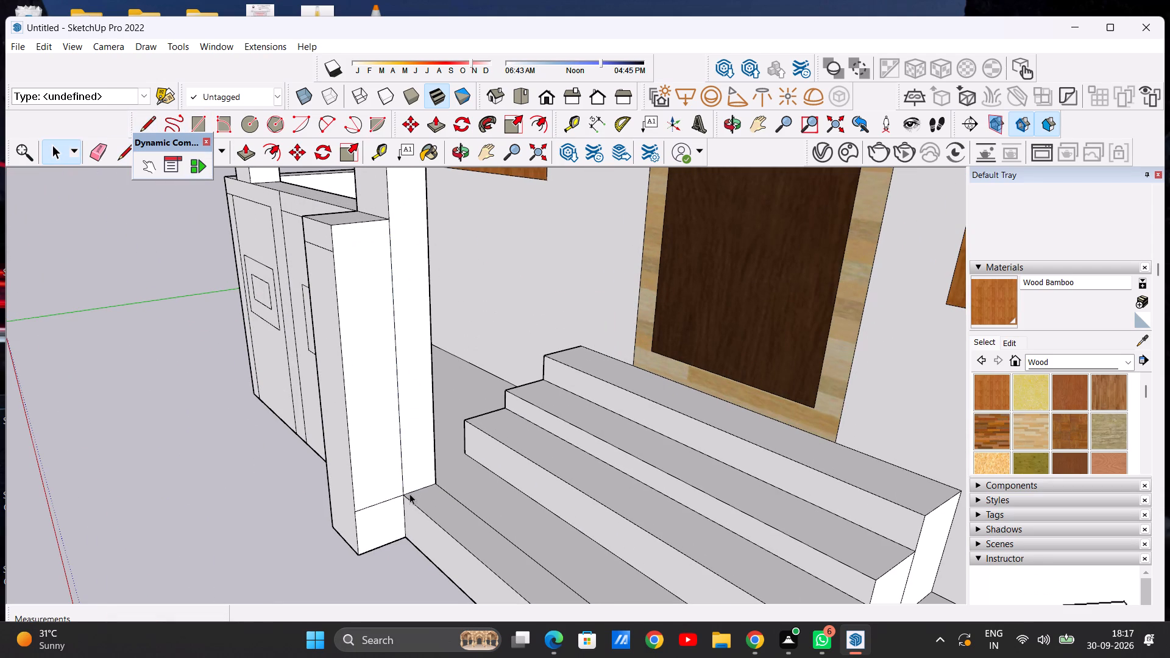
Erase the leftover horizontal edge at porch floor level on the inner side of the middle pillar's projecting base.
scroll(417, 487, "down", 1)
scroll(402, 485, "up", 4)
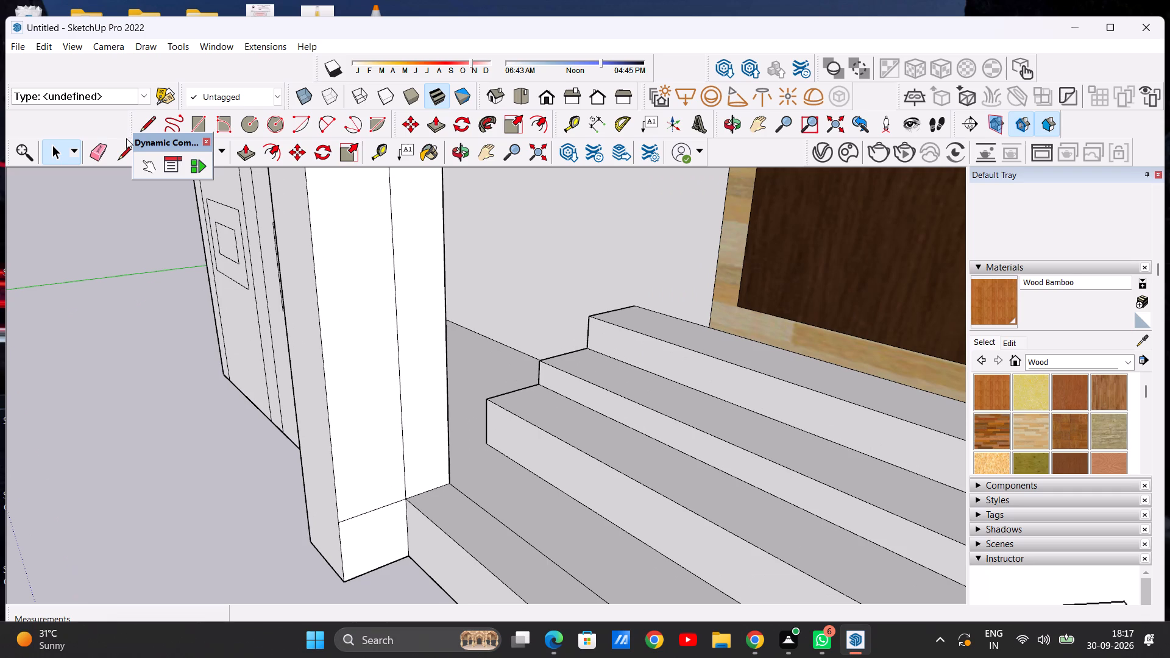
left_click(90, 150)
scroll(377, 647, "up", 4)
scroll(370, 529, "up", 4)
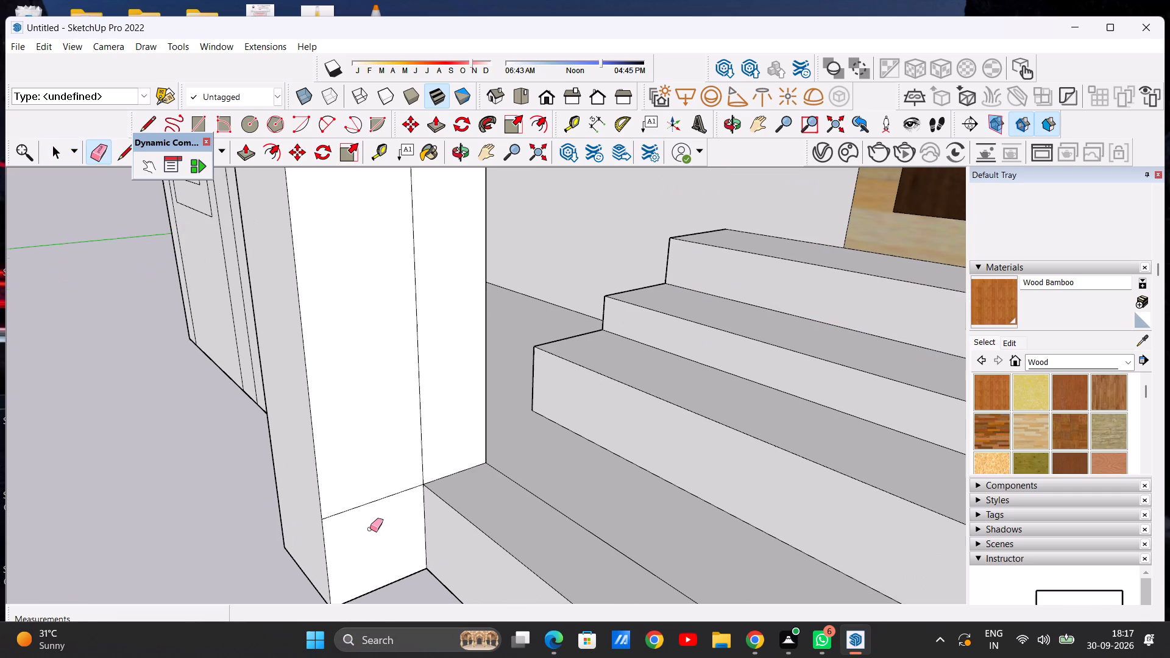
left_click_drag(364, 497, 366, 512)
Erase the matching floor-level edge on the inner side of the outer pillar's projecting base.
scroll(377, 536, "down", 20)
scroll(377, 536, "down", 4)
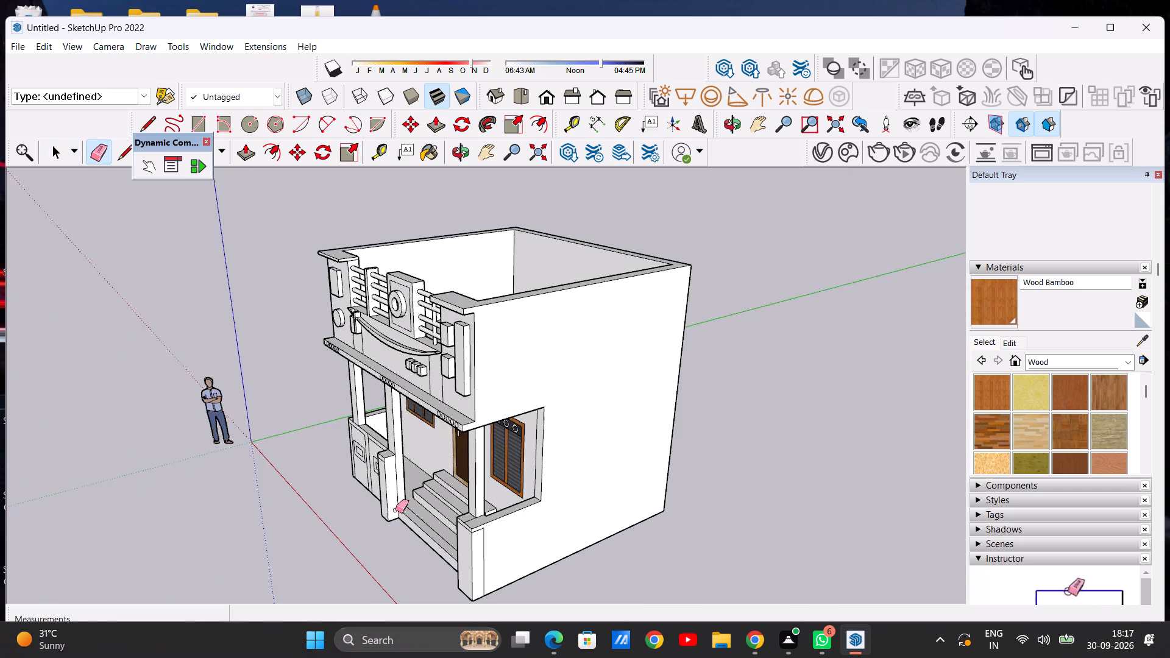
middle_click_drag(355, 537, 689, 482)
scroll(552, 554, "up", 6)
scroll(576, 516, "down", 4)
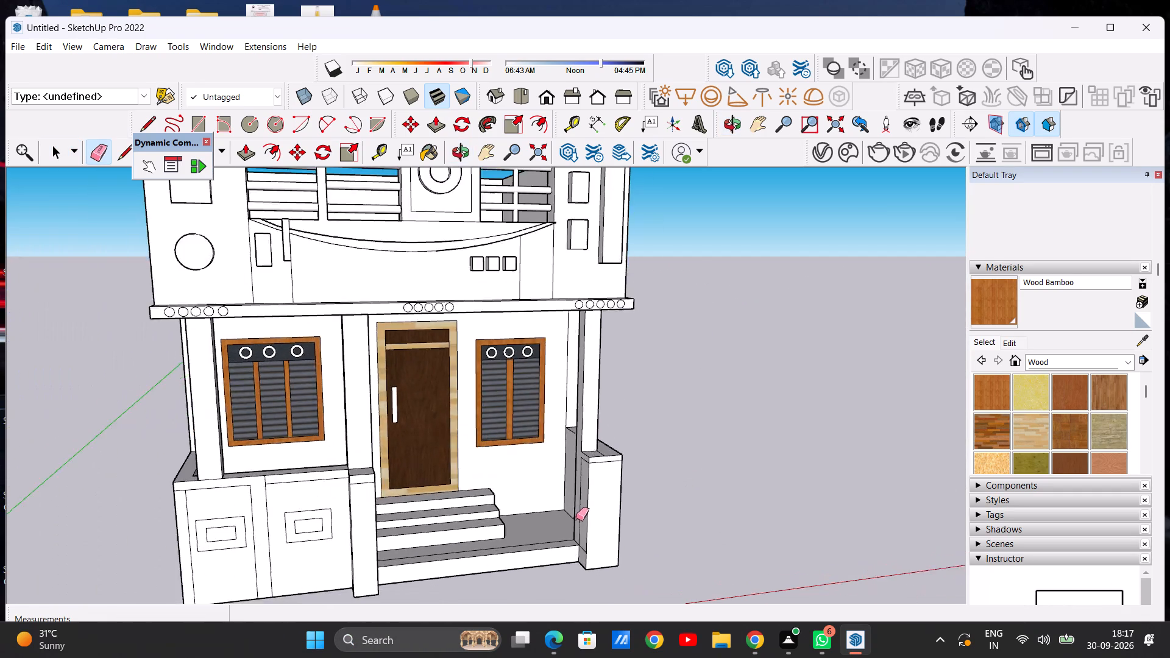
middle_click_drag(565, 580, 615, 546)
scroll(578, 540, "up", 17)
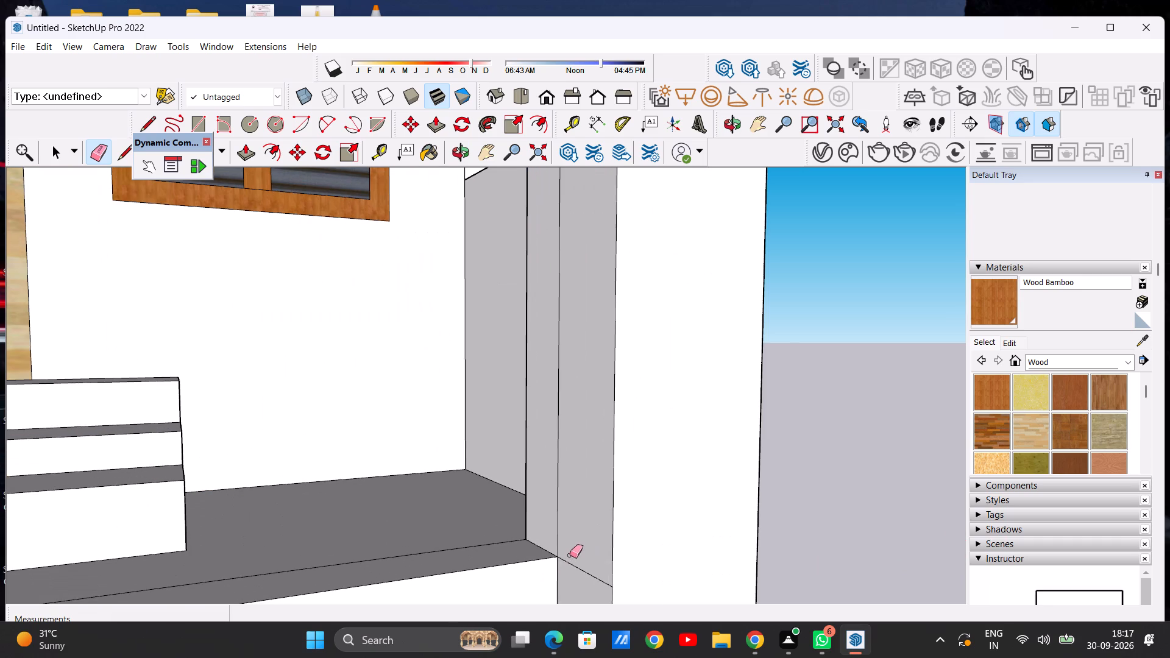
left_click_drag(581, 546, 587, 571)
scroll(543, 537, "down", 17)
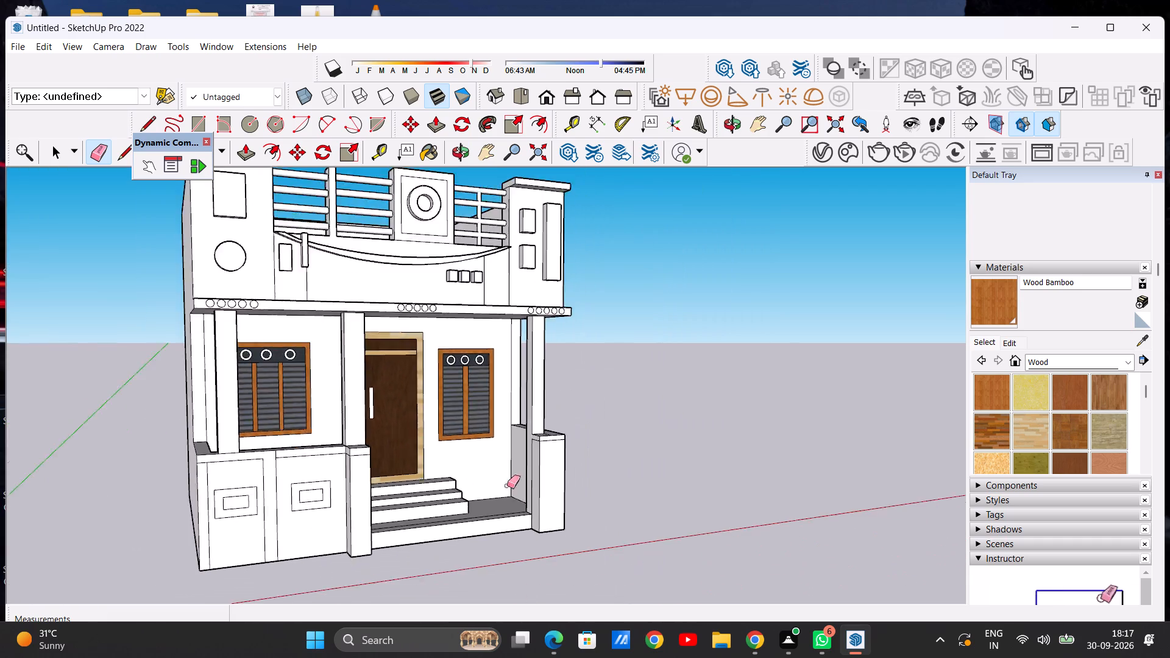
Examine the front elevation, porch steps and both pillar bases from the front and from above.
scroll(507, 486, "down", 9)
middle_click_drag(555, 511, 419, 516)
scroll(444, 466, "up", 15)
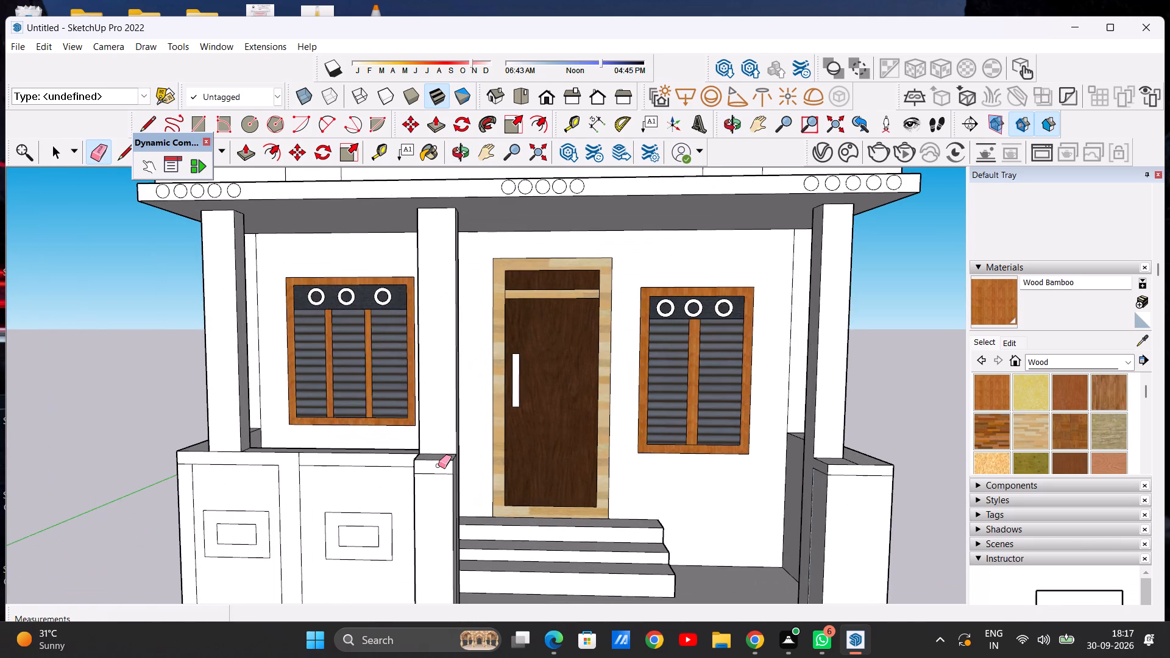
key("space")
scroll(445, 465, "down", 9)
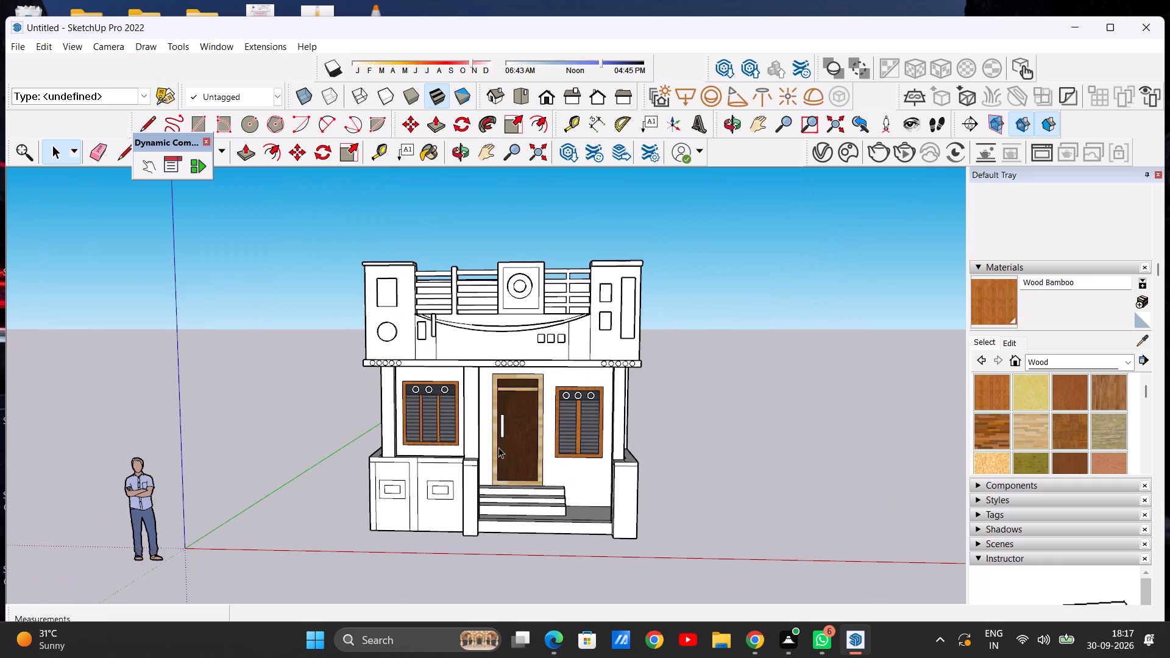
scroll(503, 464, "down", 1)
middle_click_drag(521, 511, 522, 640)
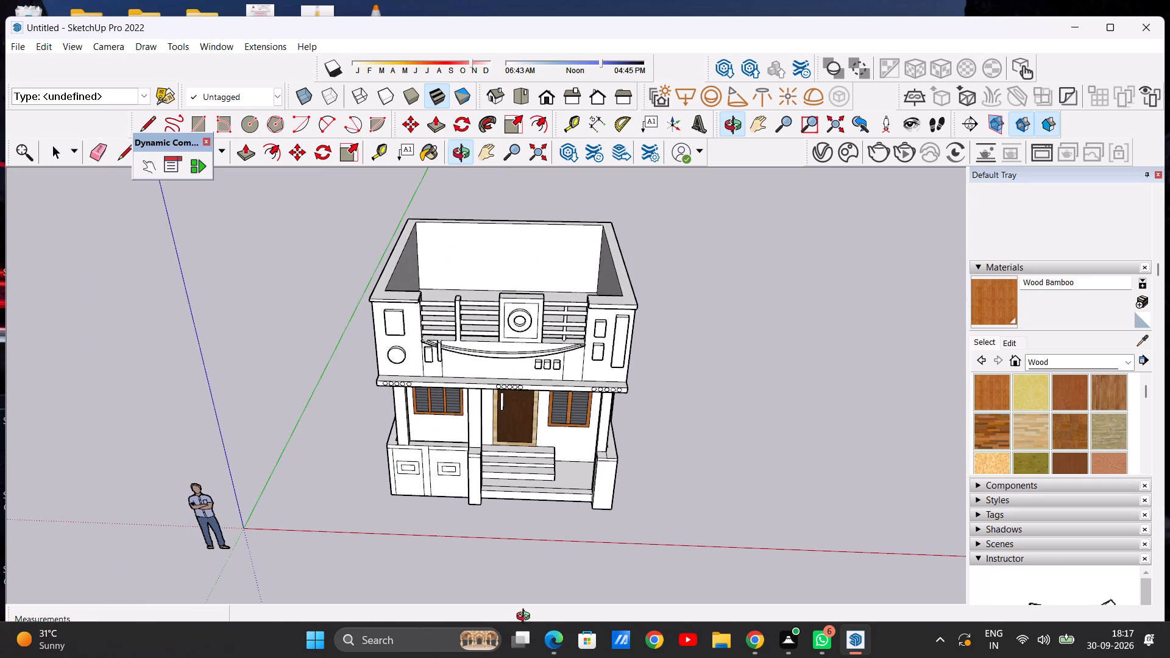
scroll(551, 481, "up", 7)
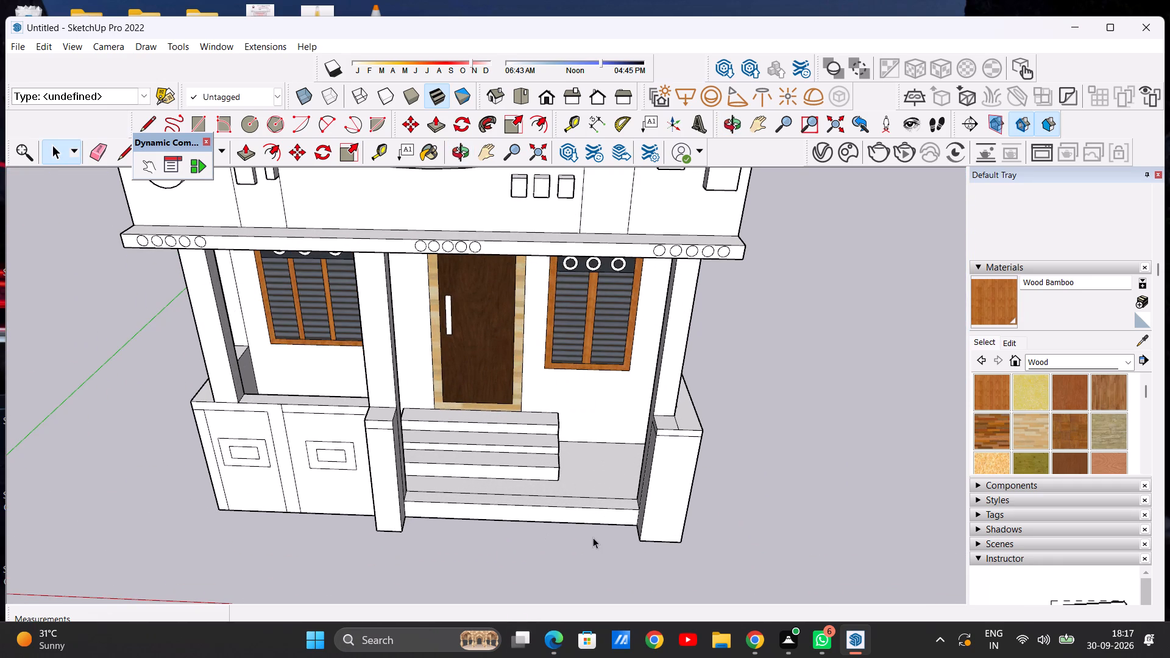
scroll(586, 528, "up", 5)
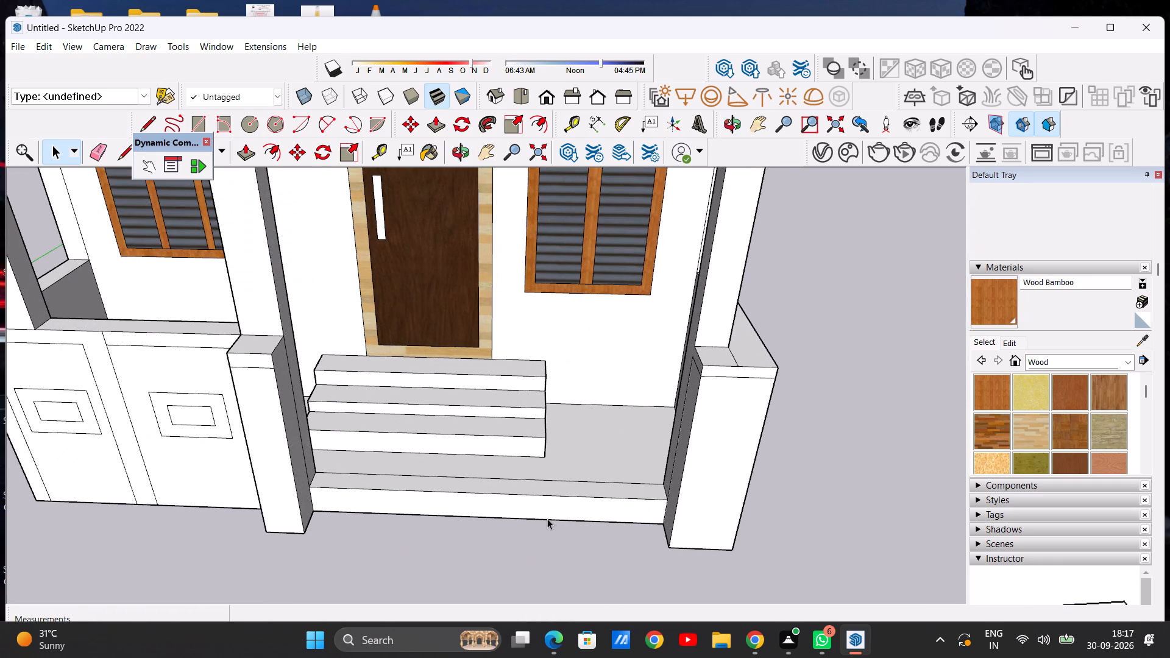
middle_click_drag(433, 529, 353, 425)
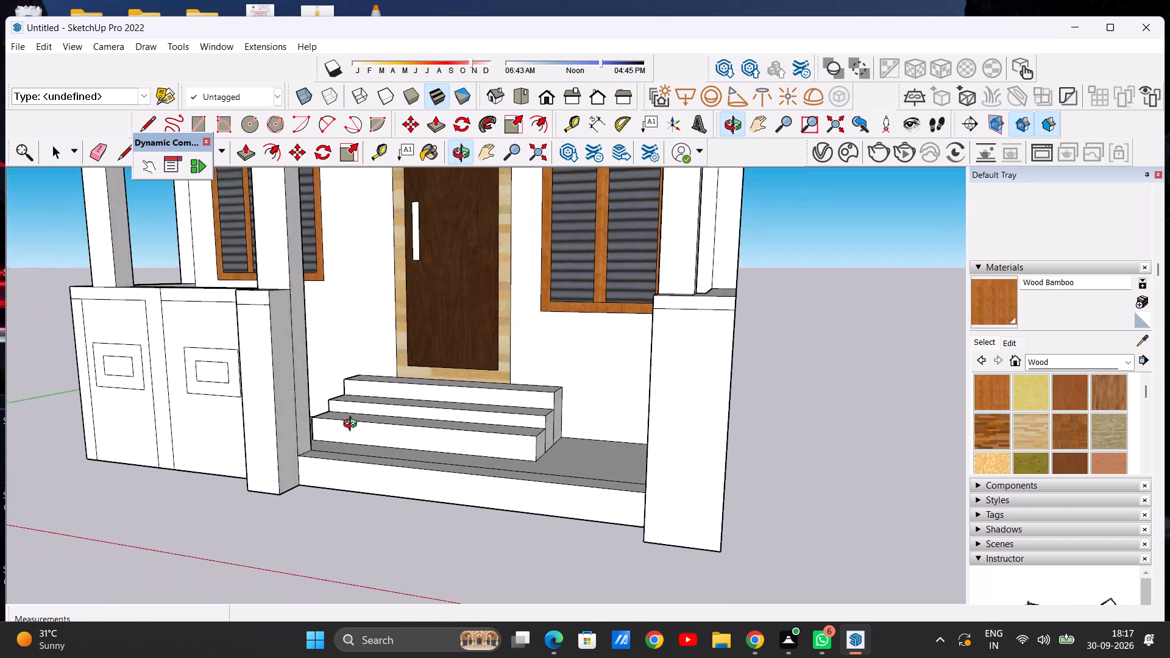
middle_click_drag(353, 425, 402, 459)
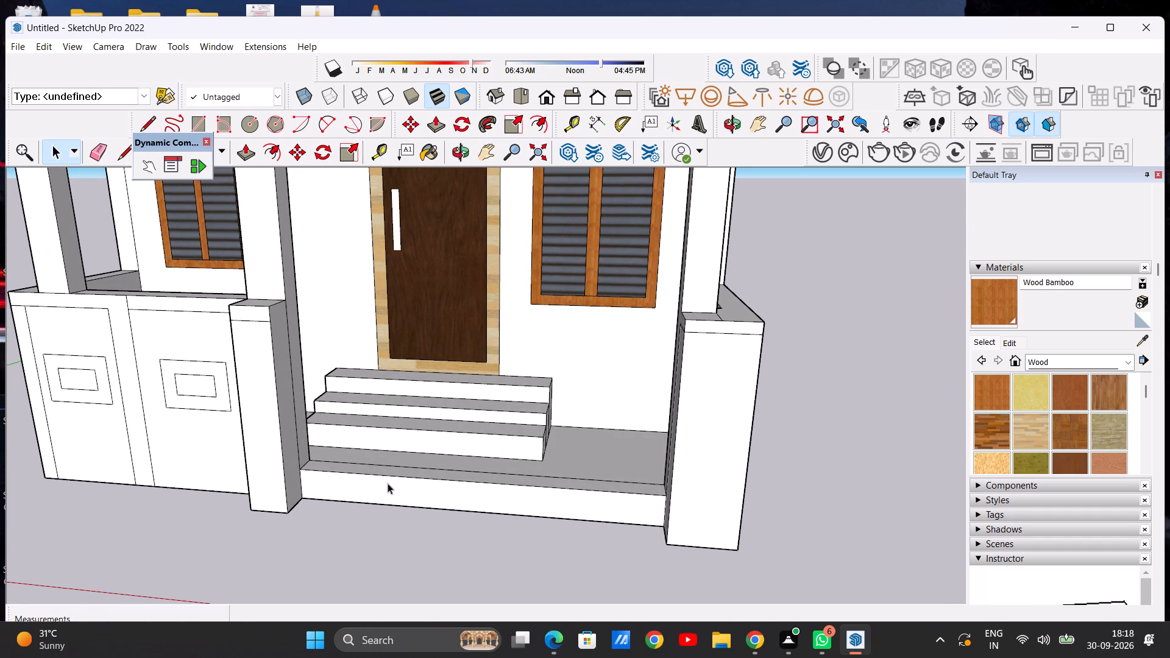
middle_click_drag(457, 510, 474, 607)
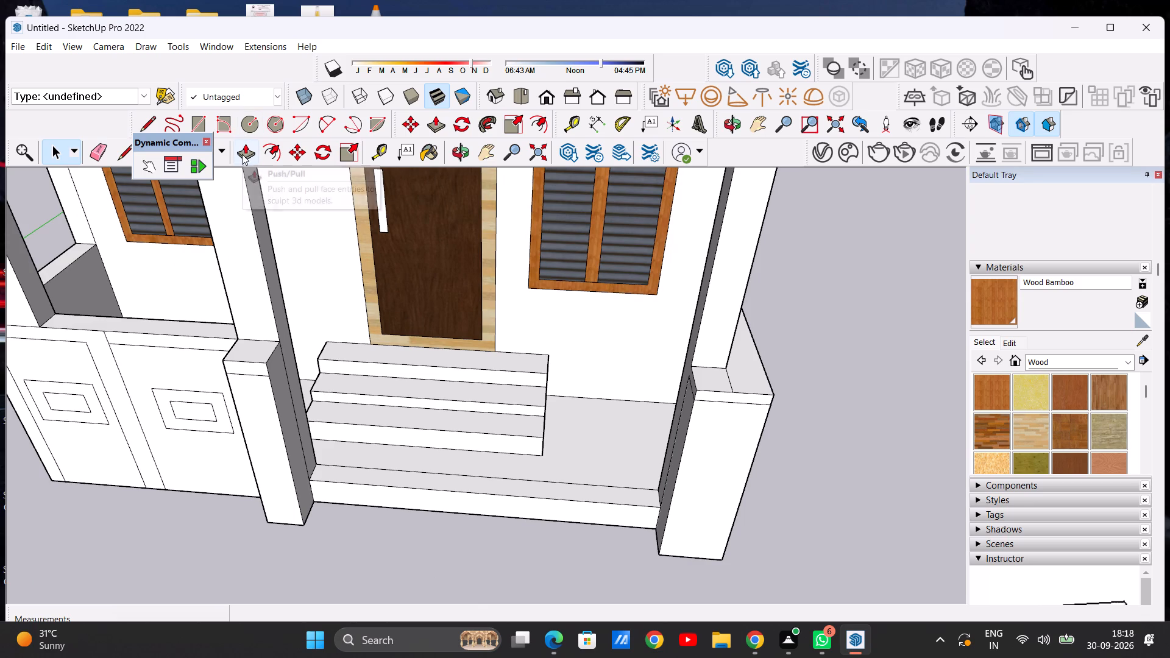
Push/Pull the porch floor's front face between the pillar bases outward 9 9/16", flush with their fronts.
left_click(242, 154)
scroll(426, 498, "up", 5)
left_click(397, 488)
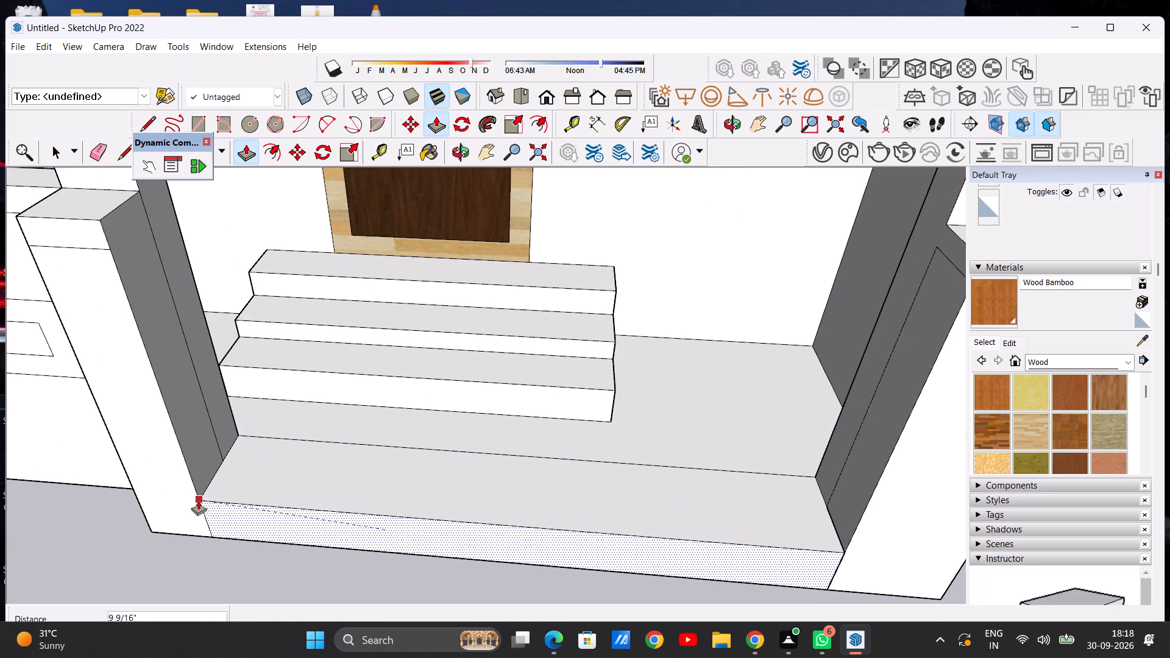
left_click(197, 500)
key("space")
Examine the extended porch floor and the outer pillar base from several angles.
scroll(372, 487, "down", 4)
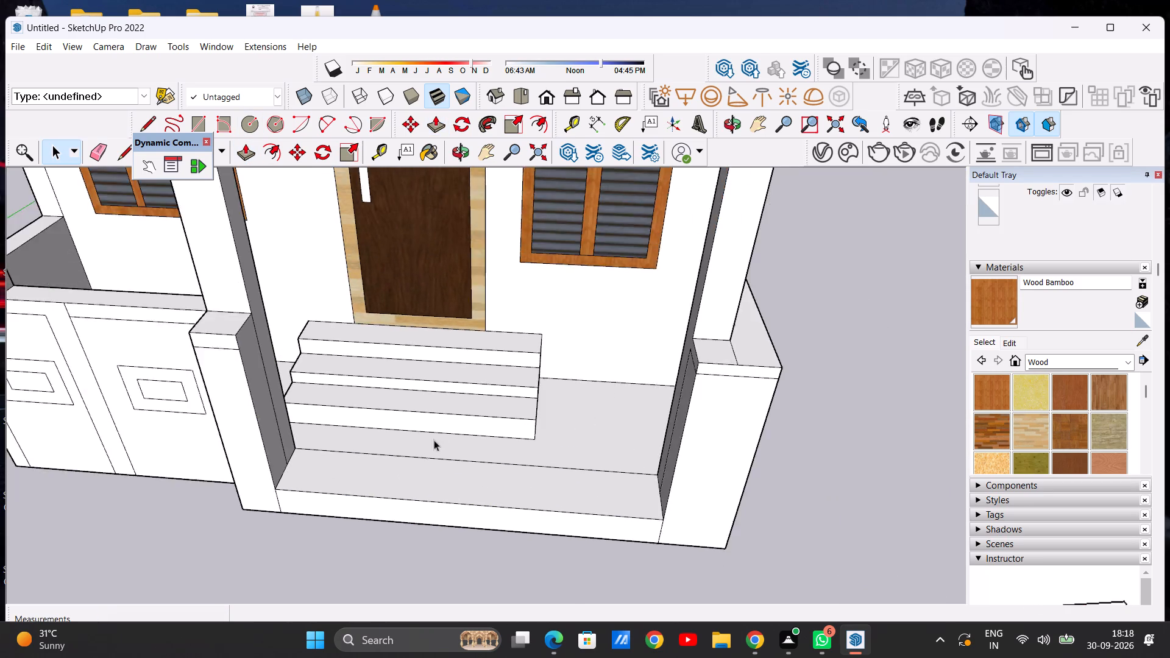
scroll(434, 440, "down", 5)
middle_click_drag(430, 482, 491, 376)
scroll(561, 444, "up", 4)
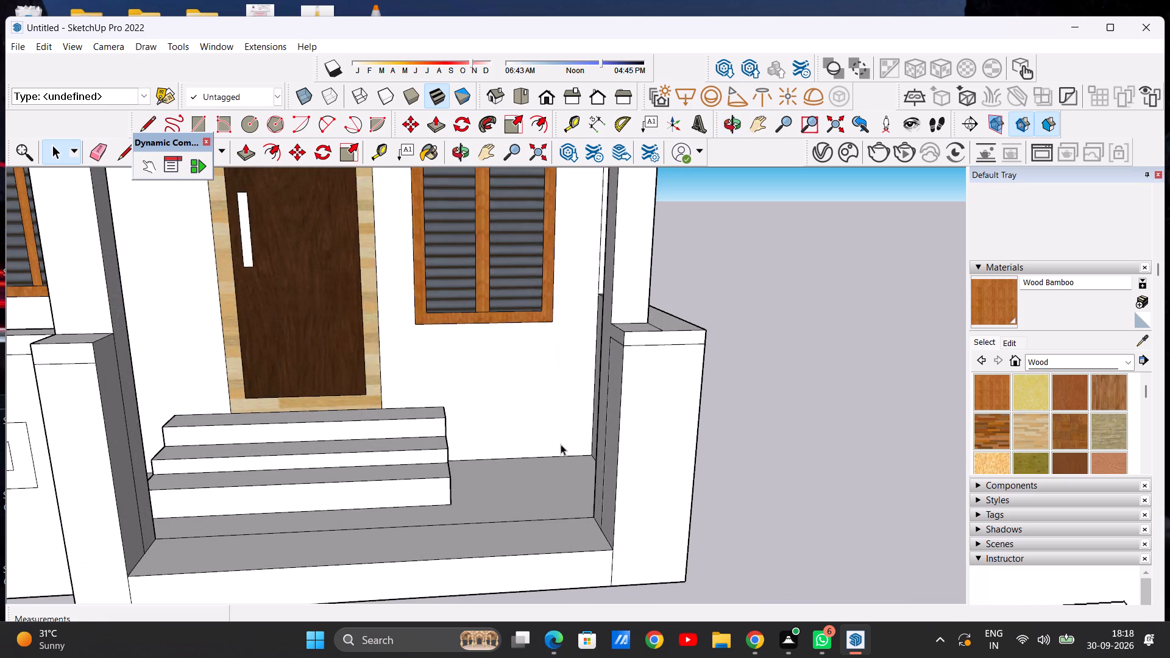
scroll(561, 444, "down", 2)
middle_click_drag(587, 491, 552, 517)
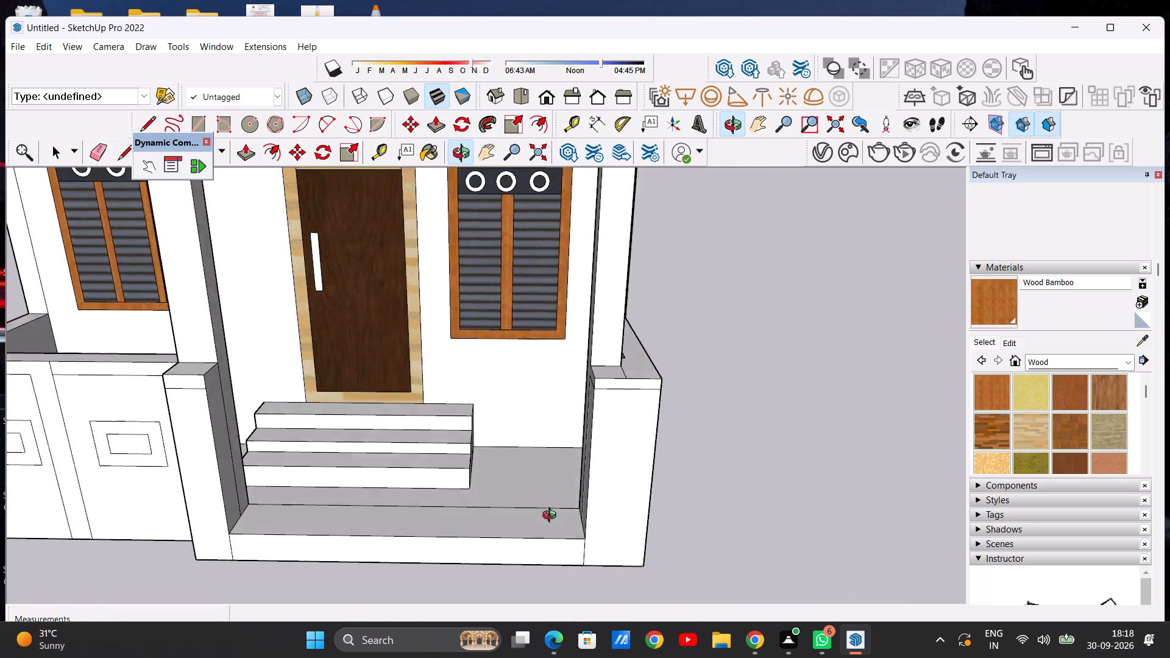
middle_click_drag(552, 517, 707, 479)
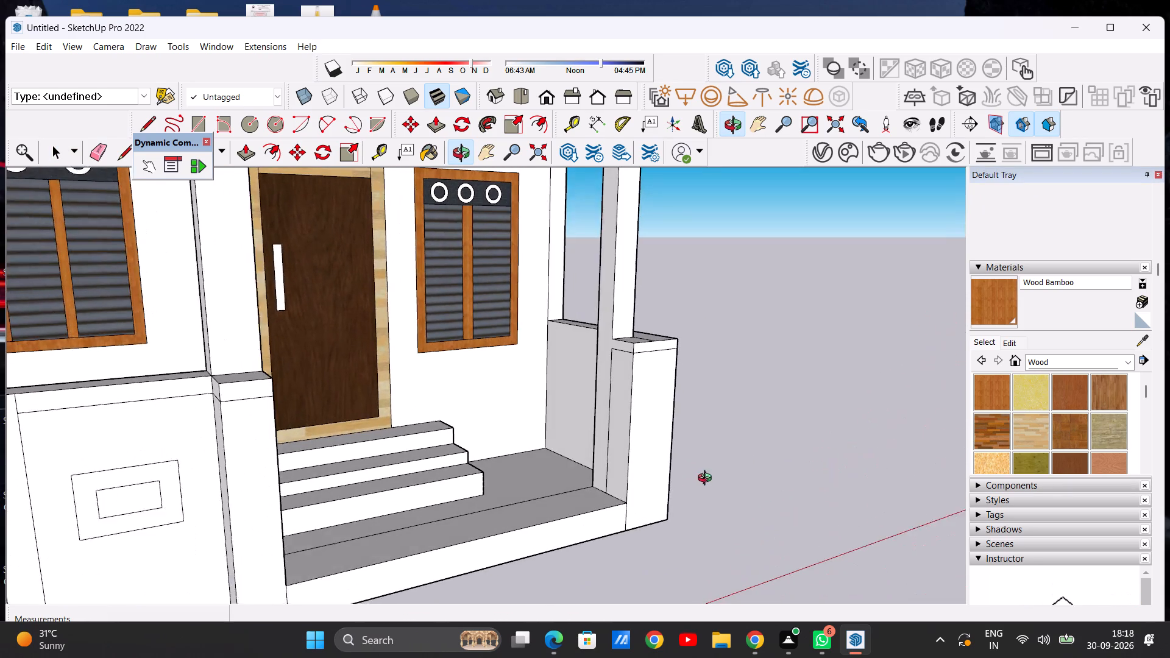
middle_click_drag(707, 479, 721, 479)
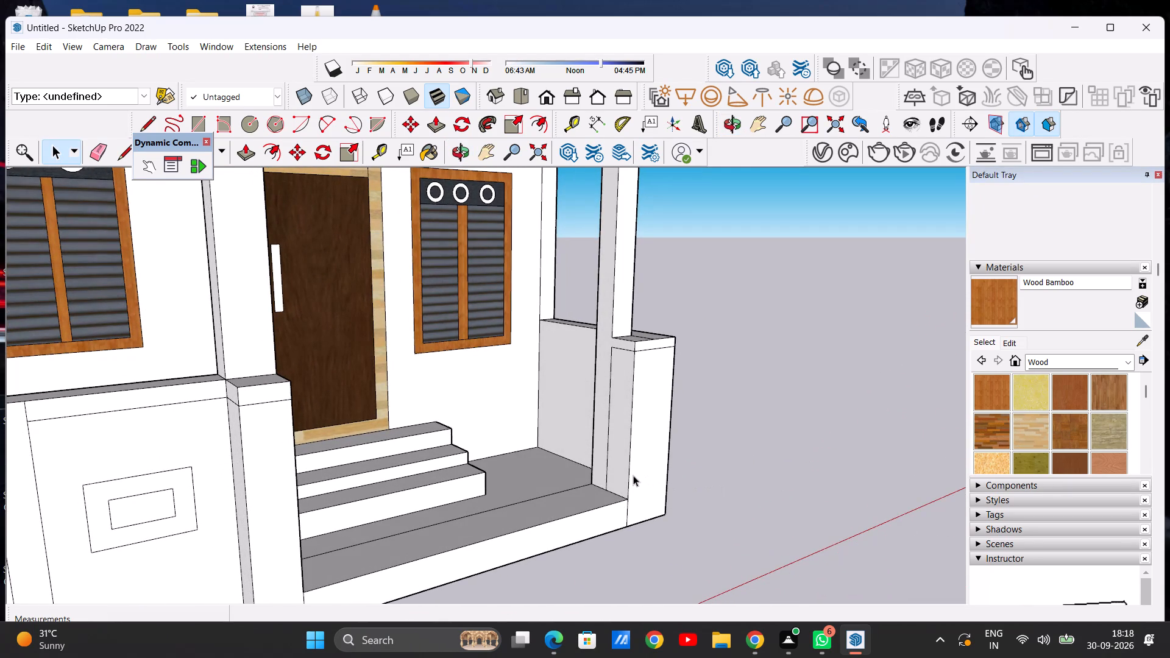
scroll(617, 412, "up", 4)
scroll(544, 282, "down", 2)
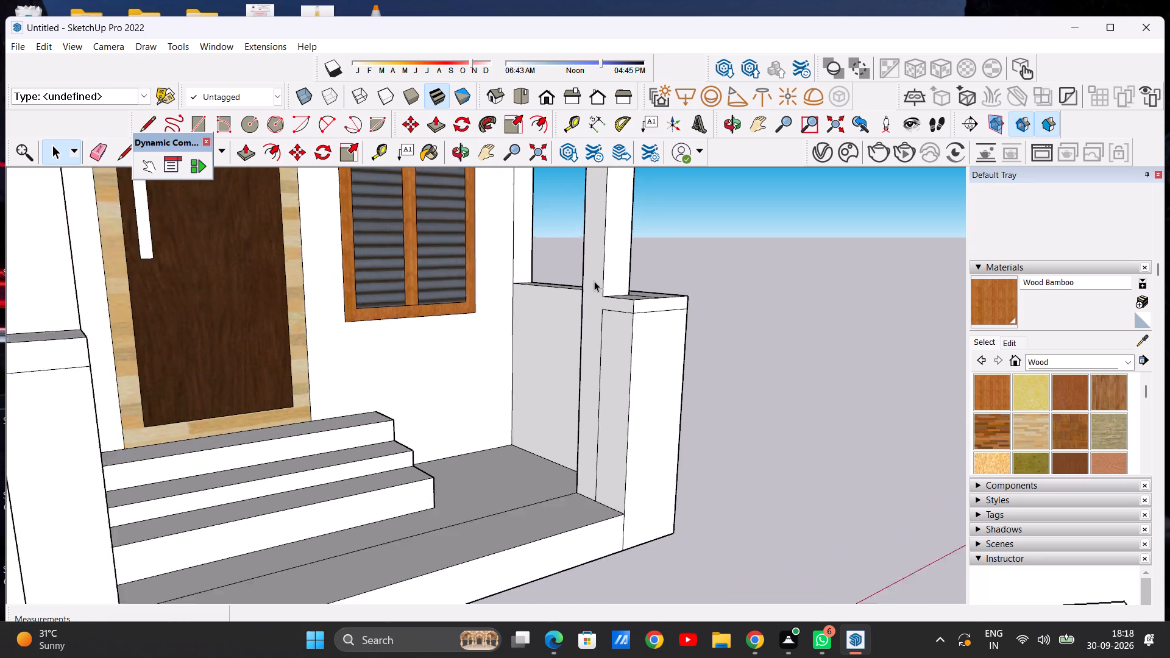
scroll(594, 281, "down", 4)
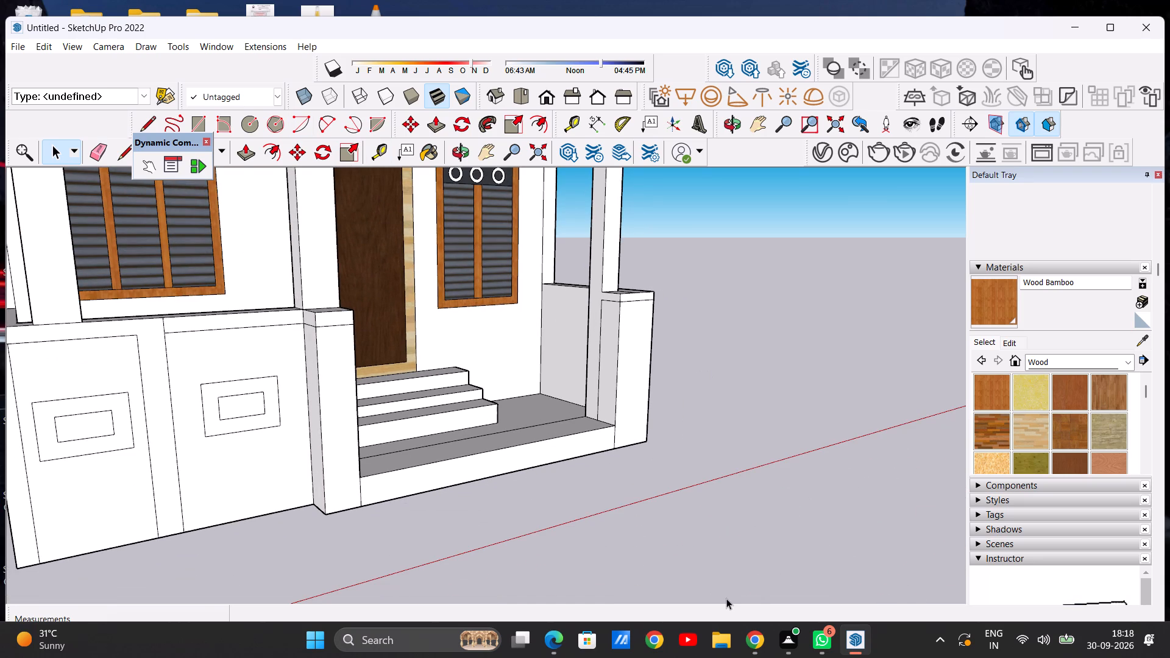
Push/Pull the outer pillar base's narrow inner side face about 4' 2 5/8" toward the steps to form a low front wall.
key("p")
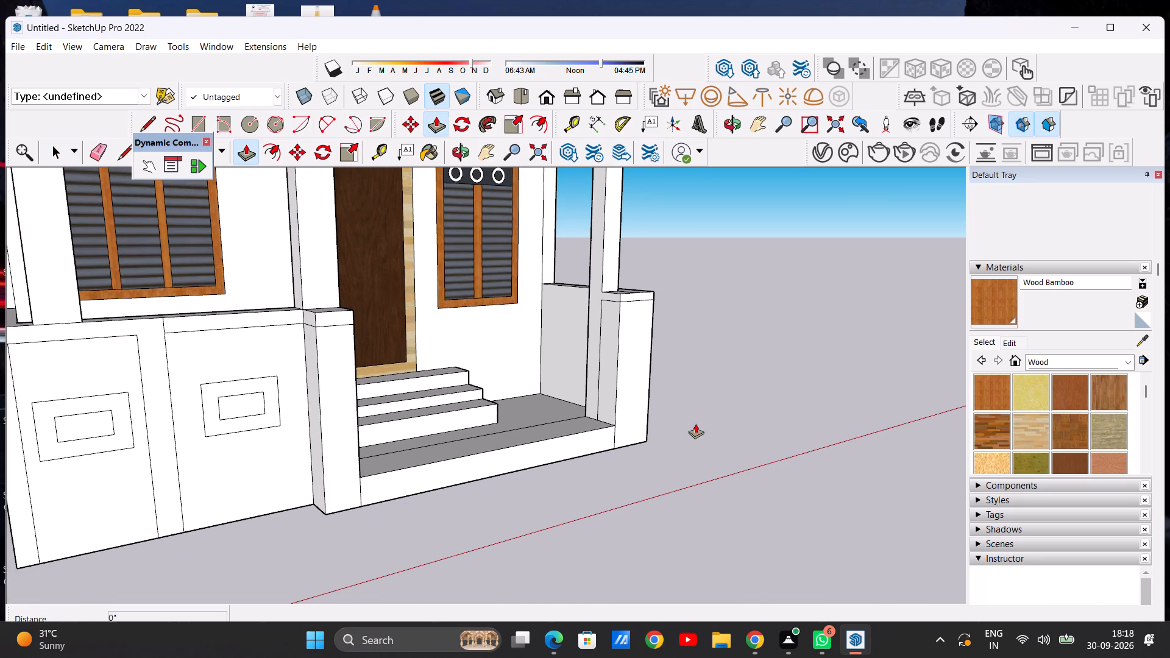
left_click(608, 349)
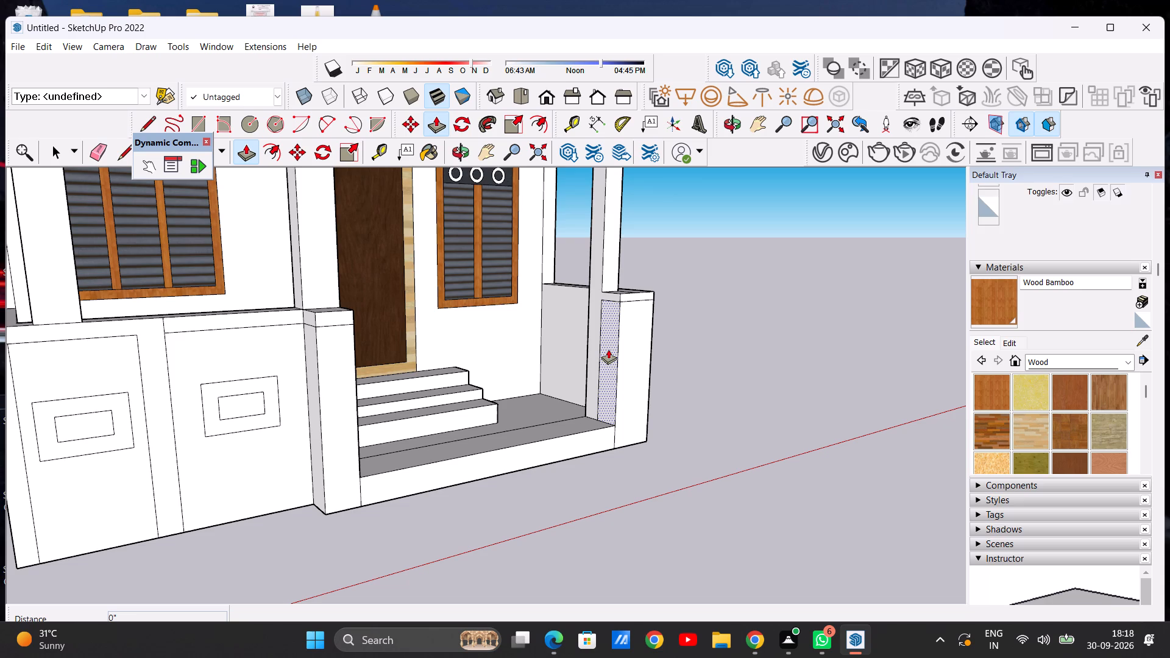
scroll(480, 372, "down", 3)
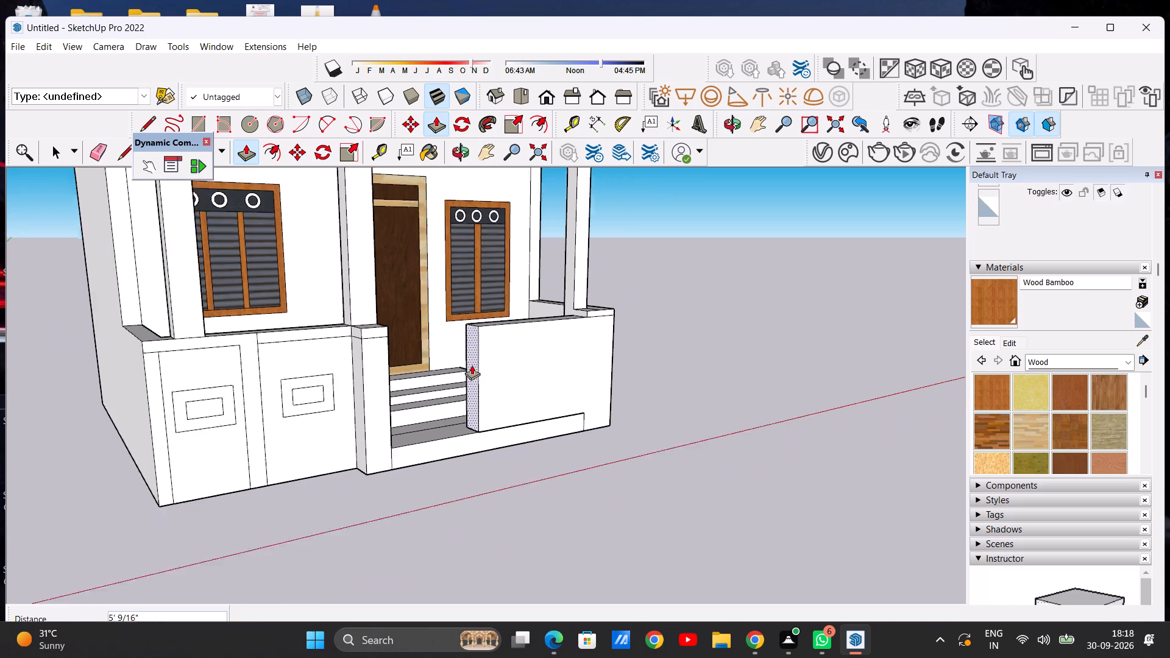
scroll(472, 365, "down", 1)
middle_click_drag(470, 364, 426, 365)
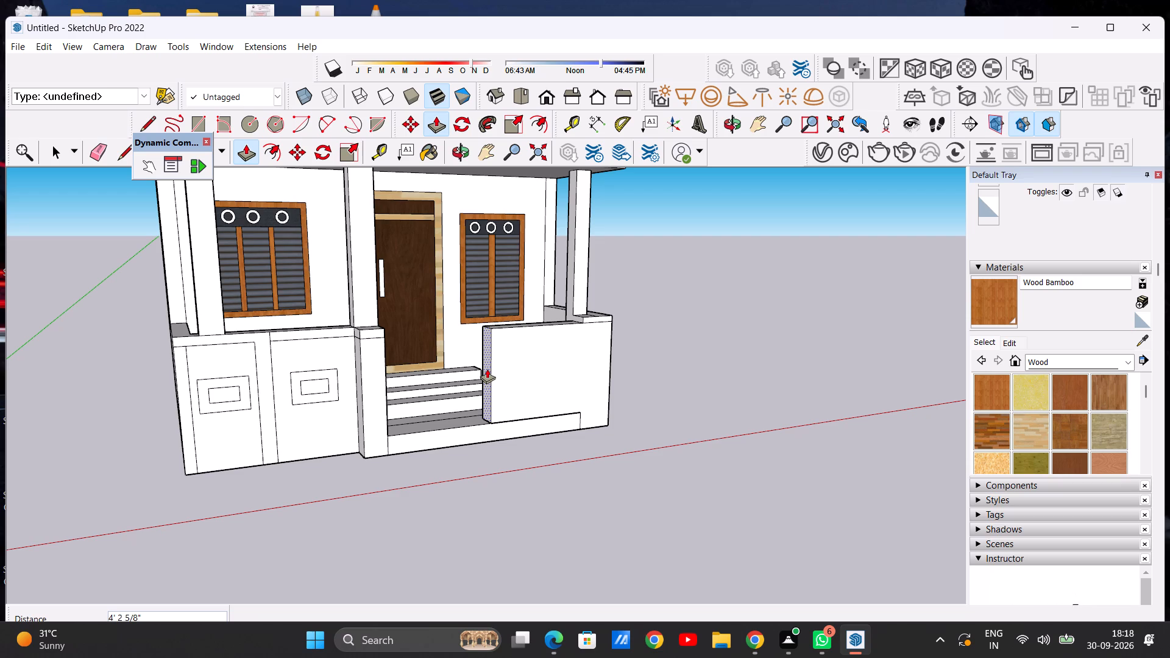
left_click(487, 369)
key("space")
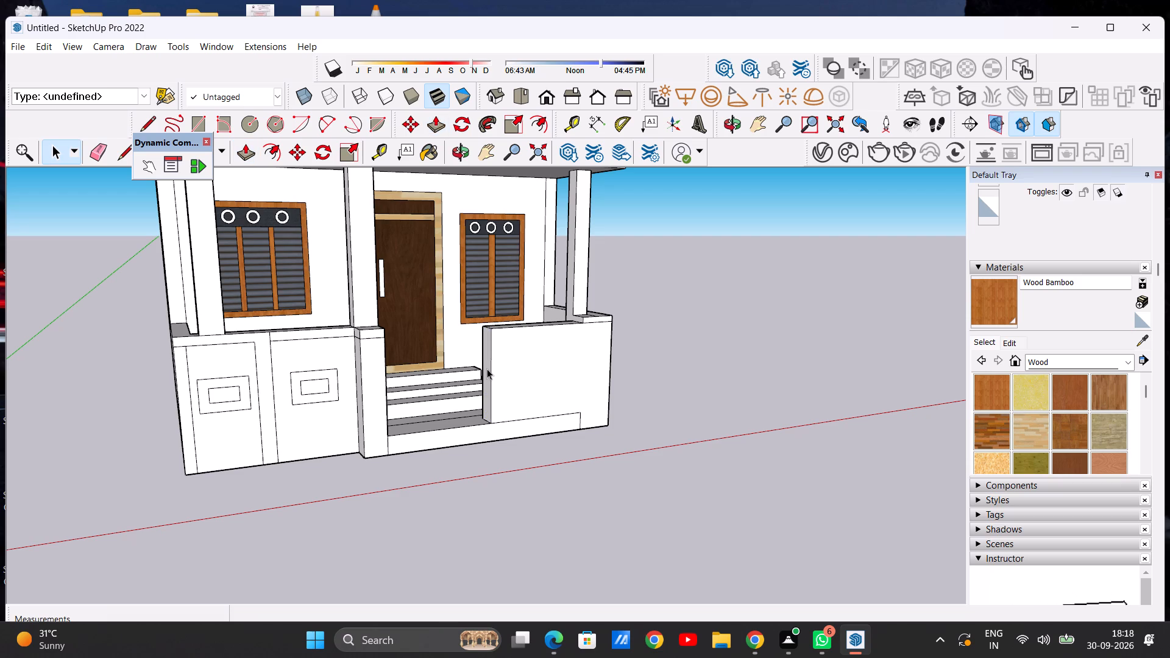
Erase the leftover horizontal and vertical edges on the front face of the new low wall beside the steps.
scroll(480, 366, "down", 4)
middle_click_drag(528, 363, 409, 345)
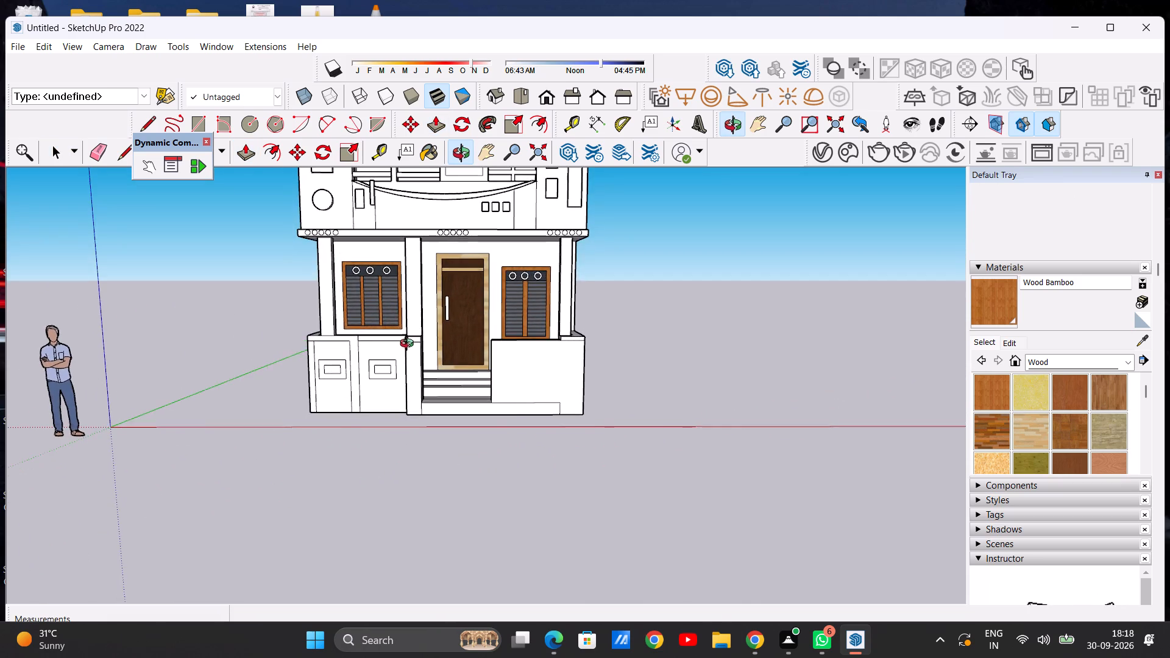
middle_click_drag(409, 345, 406, 327)
scroll(543, 353, "up", 6)
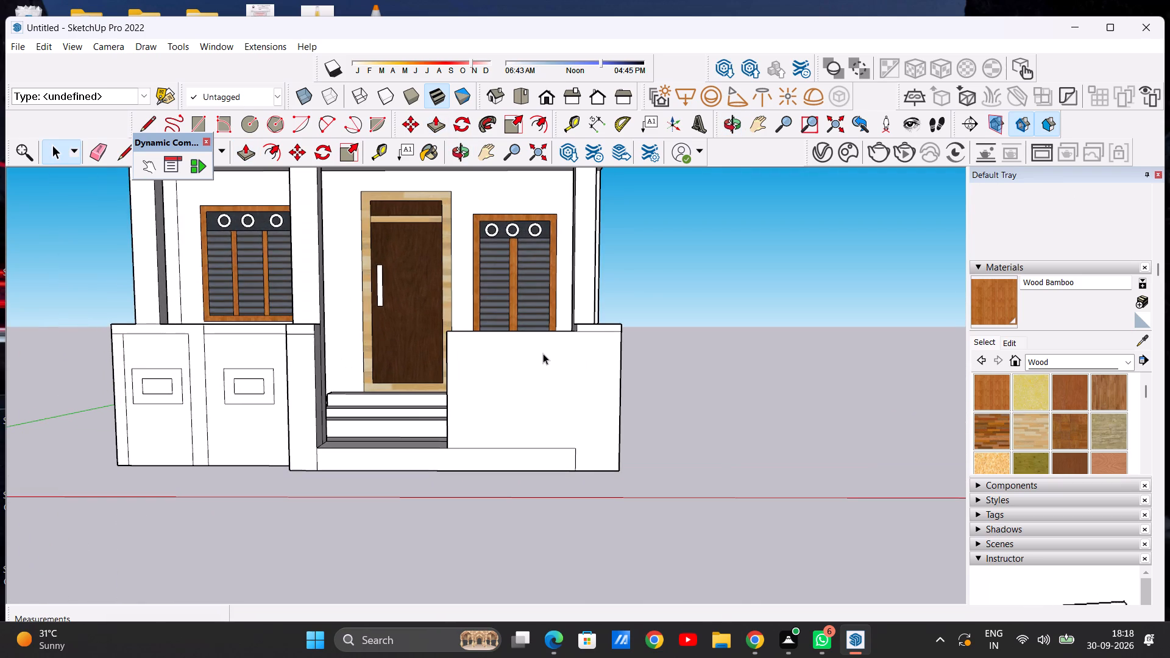
scroll(508, 359, "down", 5)
scroll(583, 386, "up", 4)
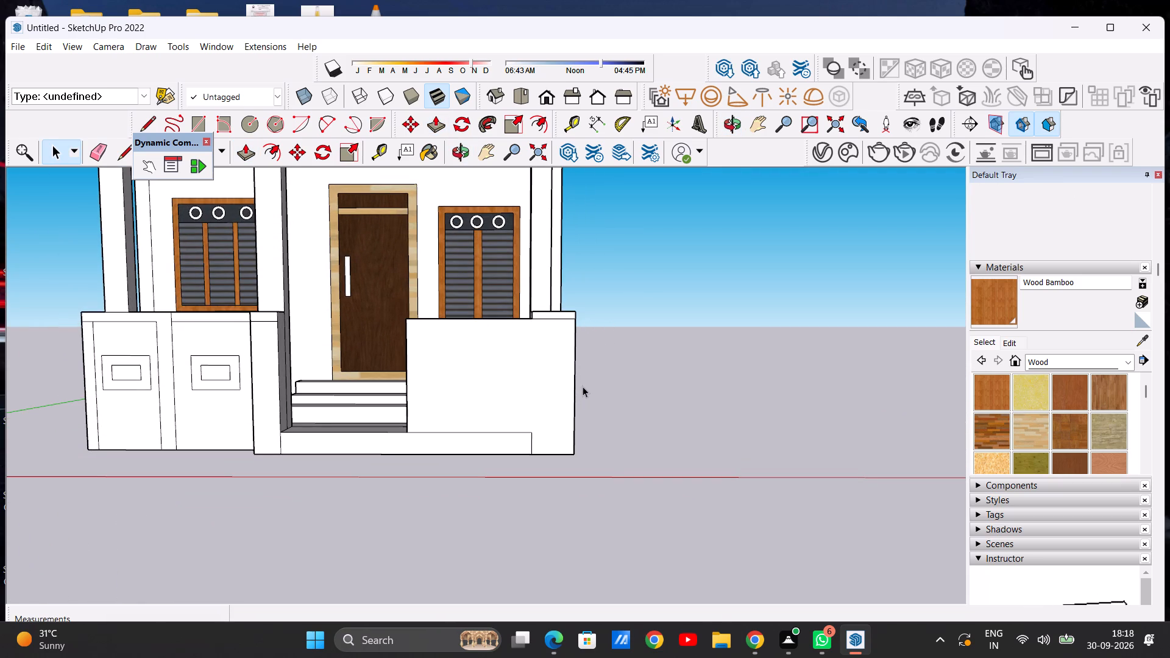
key("e")
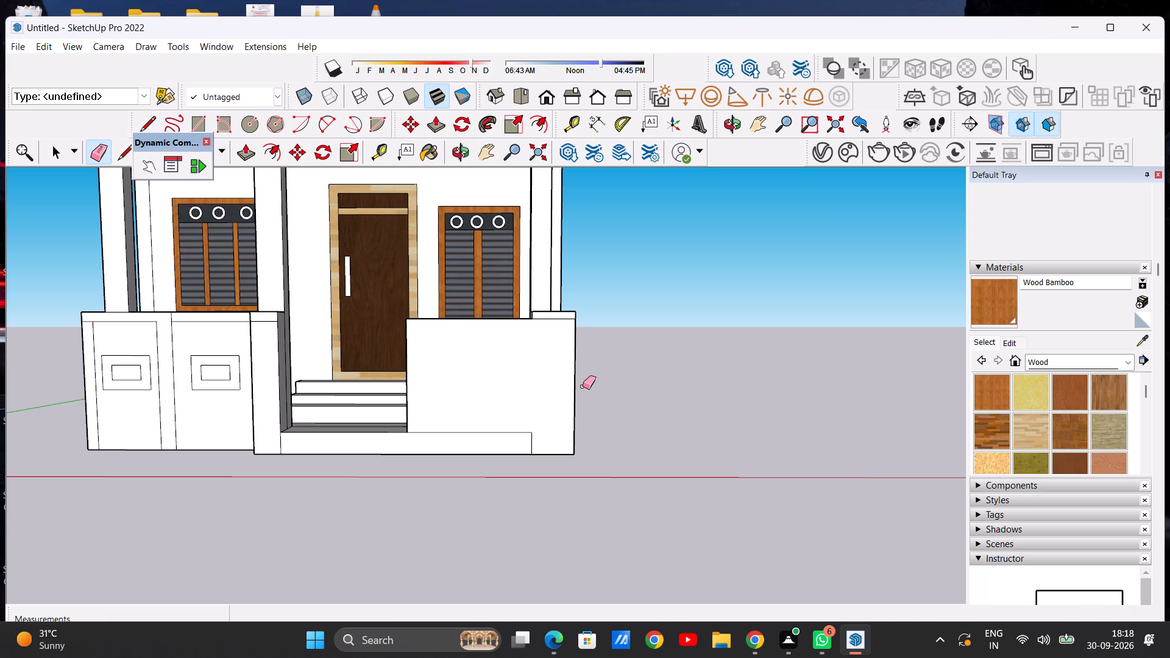
scroll(507, 441, "up", 6)
left_click_drag(512, 421, 519, 433)
left_click_drag(542, 442, 586, 444)
left_click(553, 445)
scroll(550, 442, "down", 6)
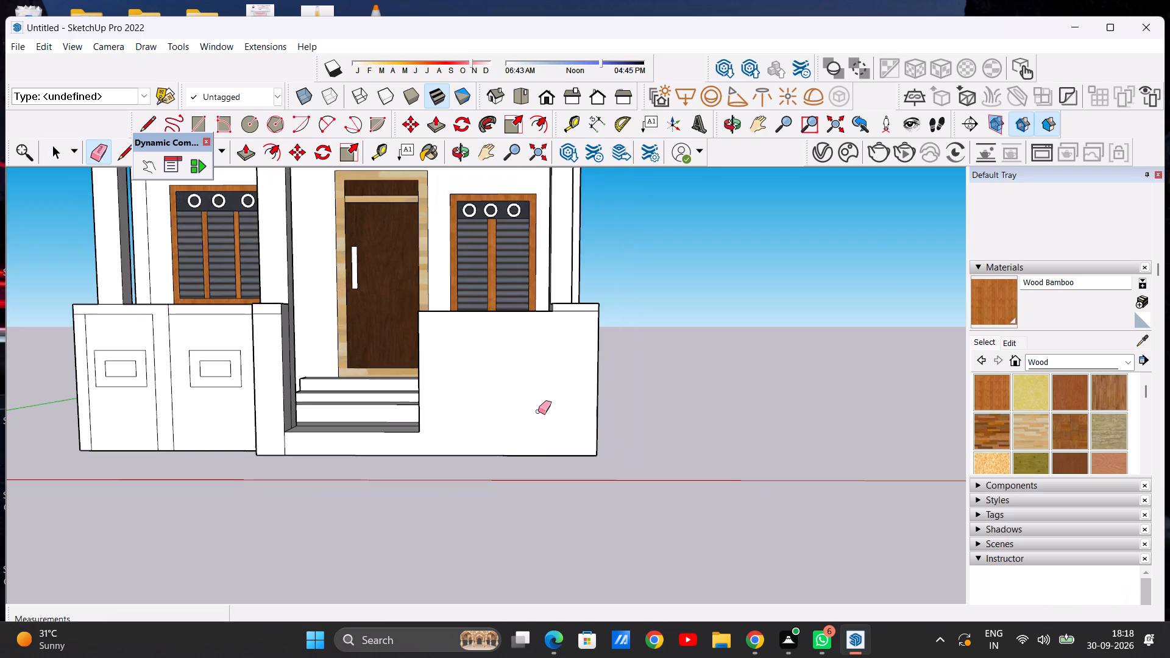
scroll(558, 366, "up", 5)
key("space")
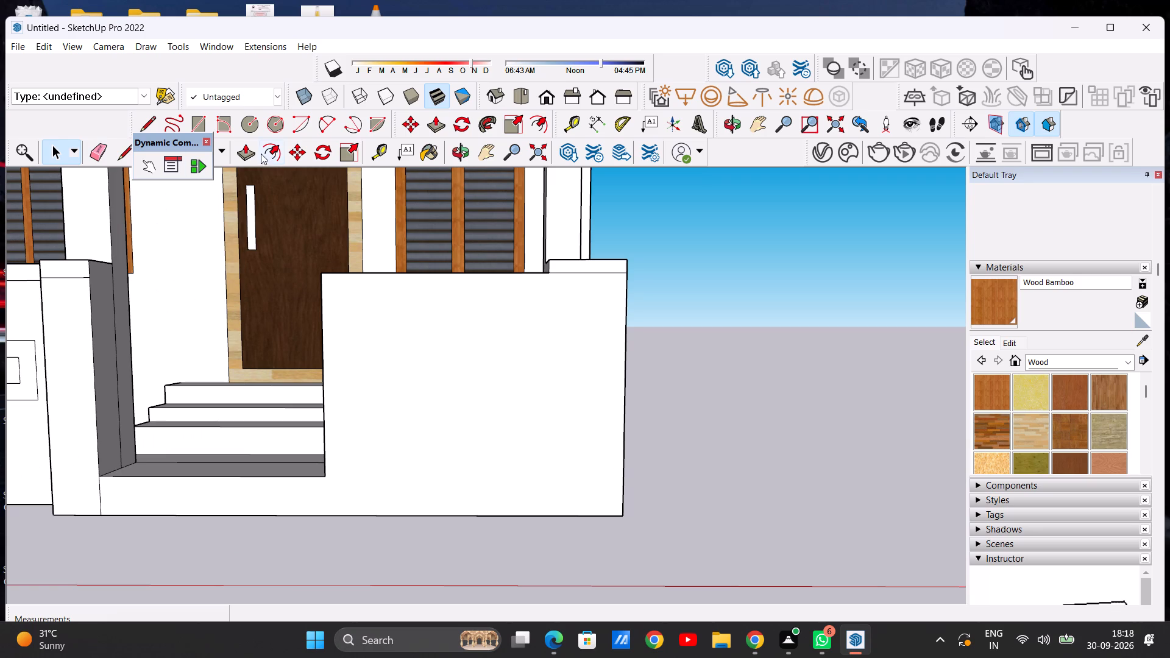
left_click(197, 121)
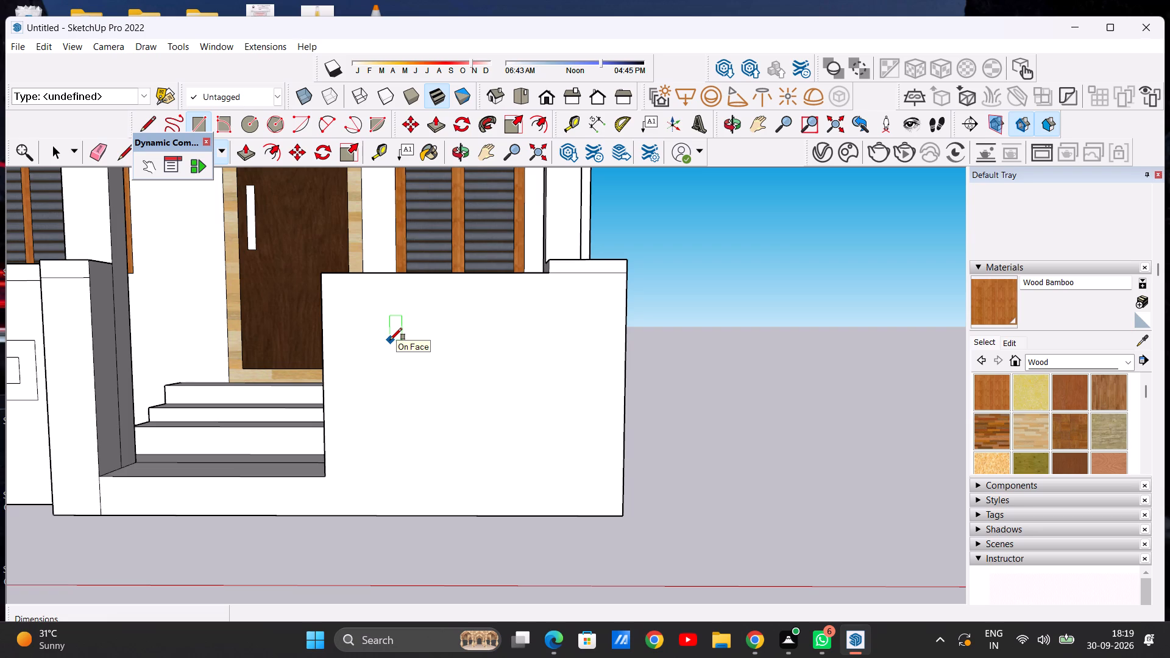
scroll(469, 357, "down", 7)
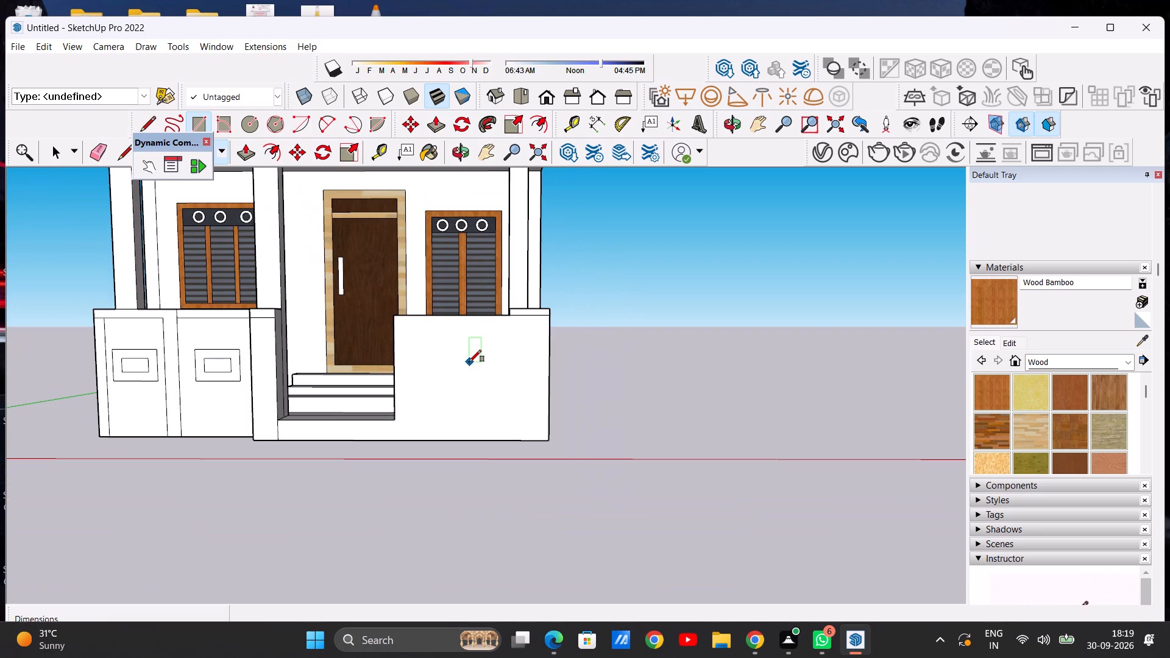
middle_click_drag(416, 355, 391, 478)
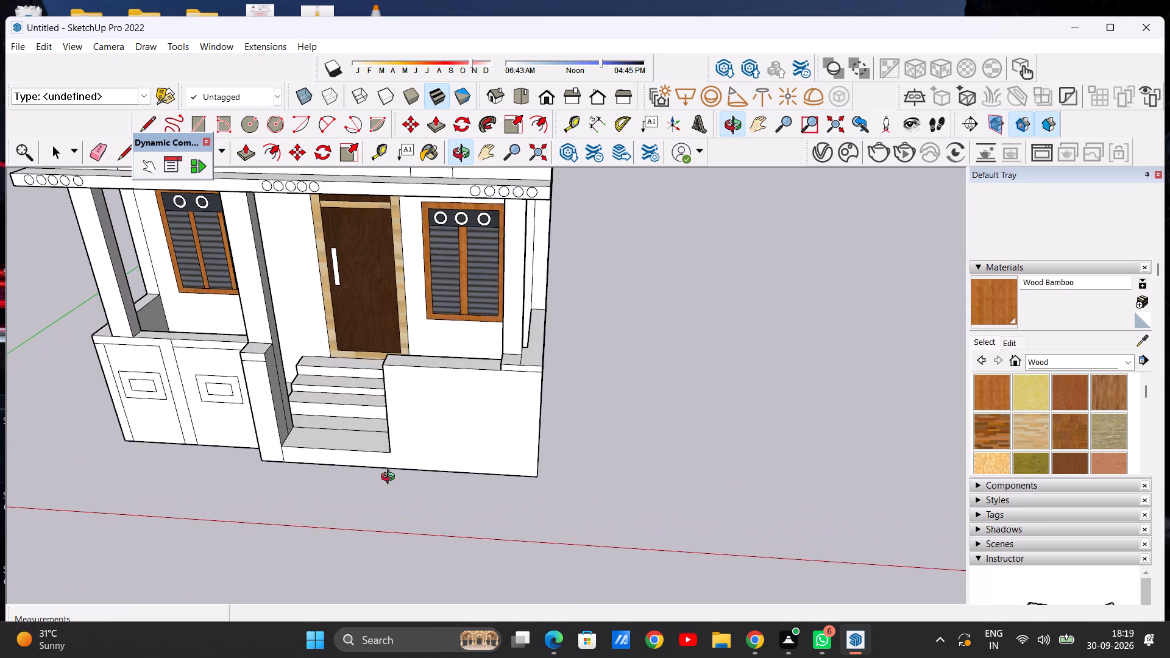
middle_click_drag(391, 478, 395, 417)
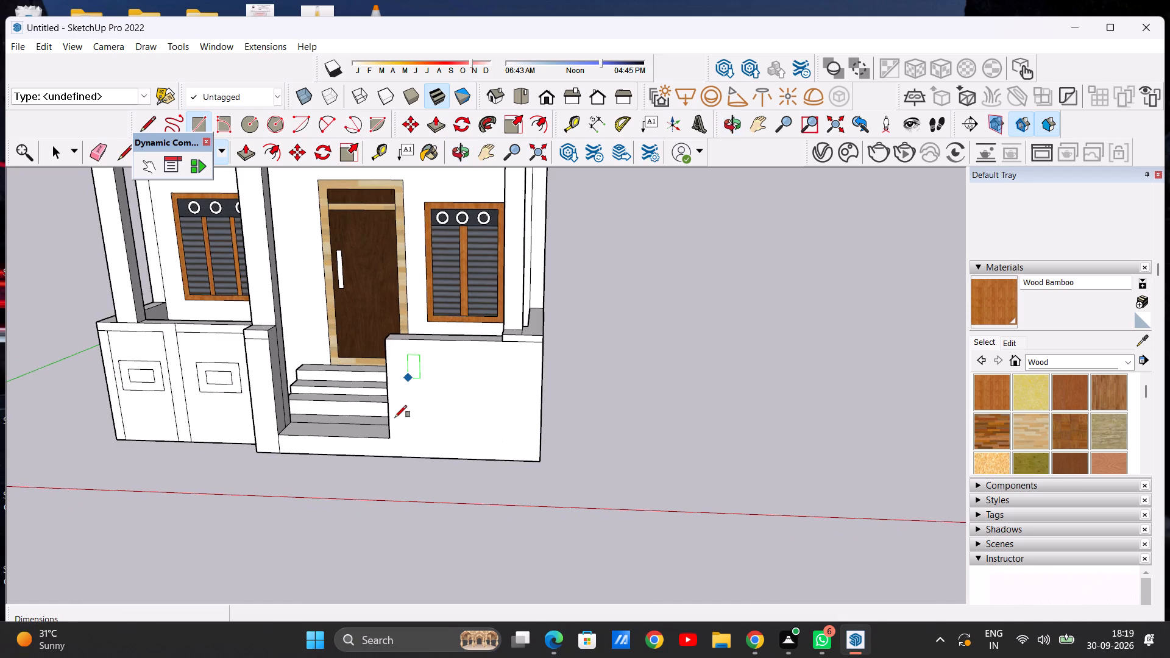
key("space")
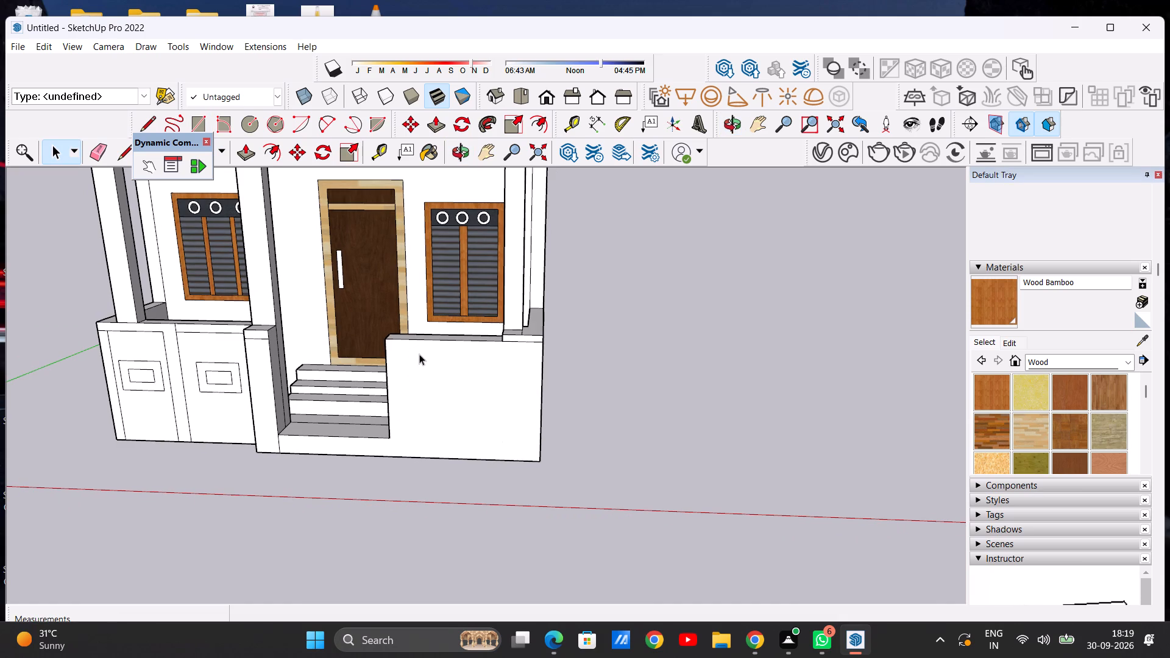
Draw a vertical line about 2 7/8" long closing the inner side of the outer pillar base's raised cap above the low wall.
scroll(419, 354, "up", 2)
middle_click_drag(422, 357, 537, 364)
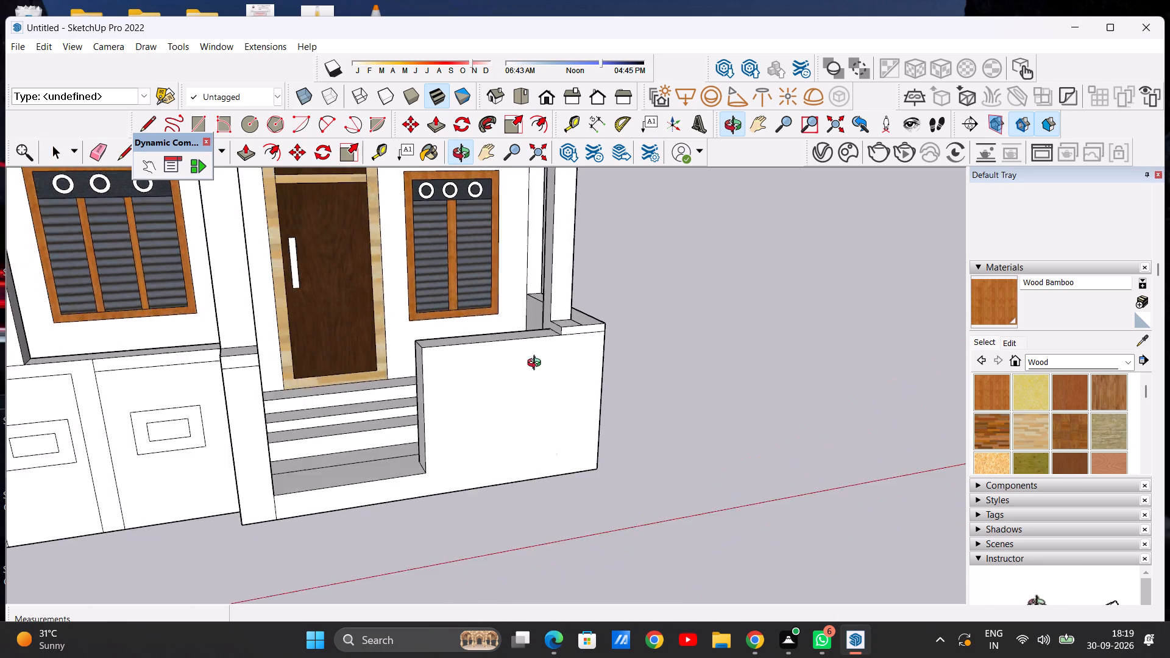
middle_click_drag(537, 364, 401, 411)
scroll(438, 351, "up", 1)
middle_click_drag(438, 351, 442, 395)
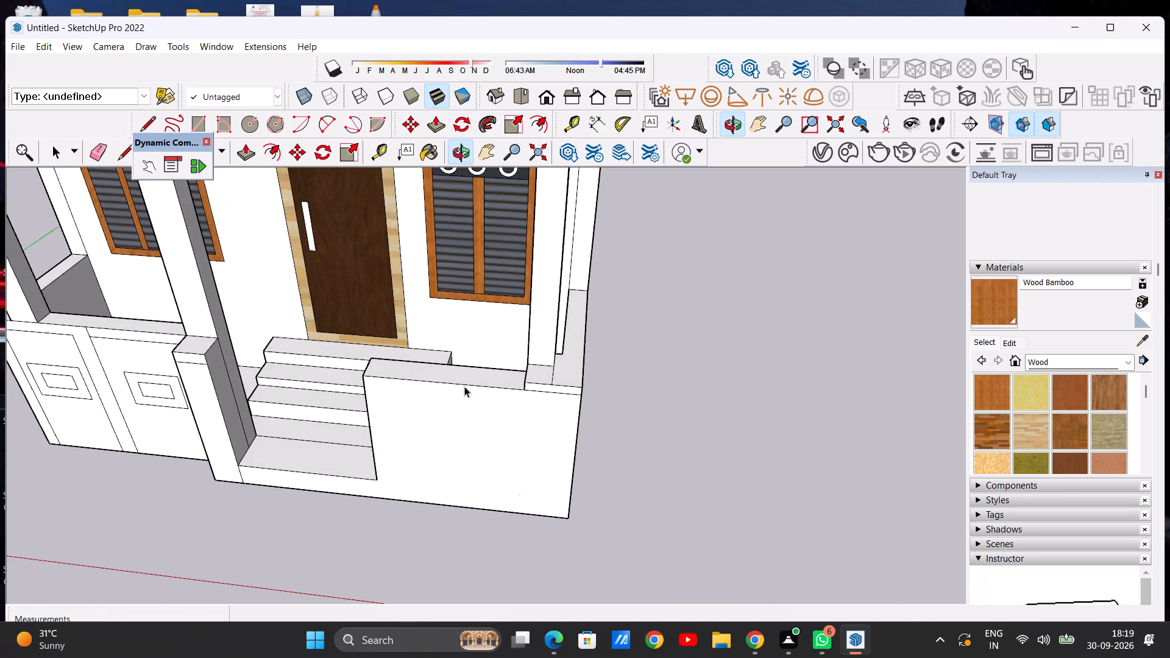
scroll(478, 384, "up", 2)
middle_click_drag(474, 383, 675, 330)
scroll(636, 315, "up", 6)
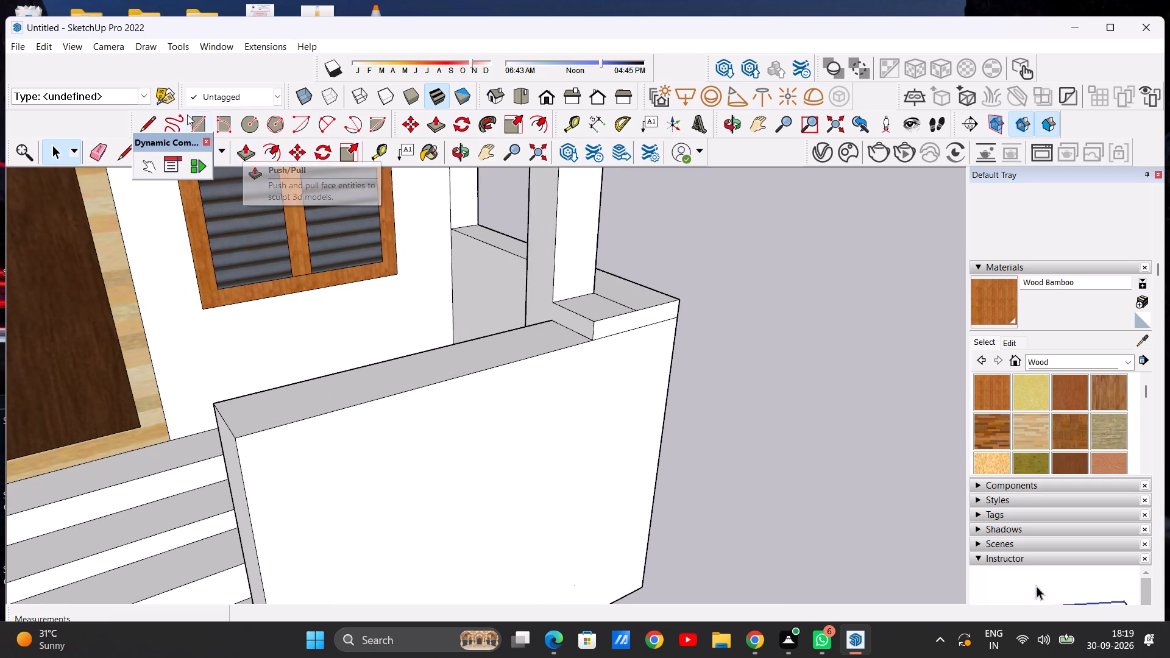
left_click(150, 119)
scroll(539, 297, "up", 4)
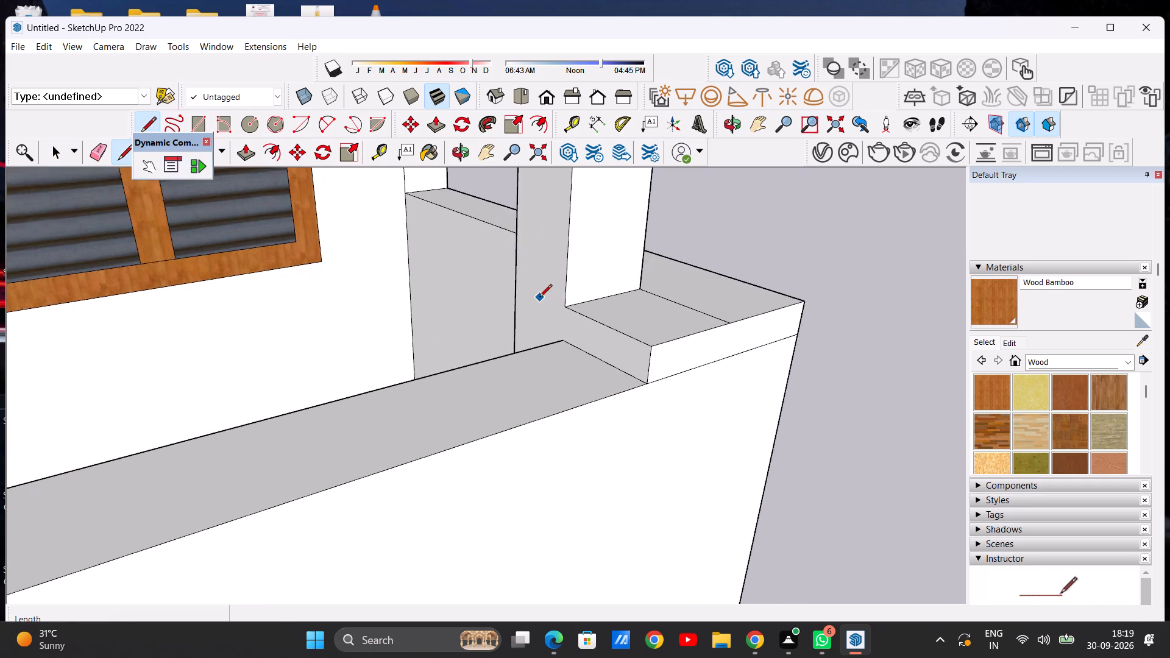
scroll(539, 298, "up", 7)
left_click(565, 295)
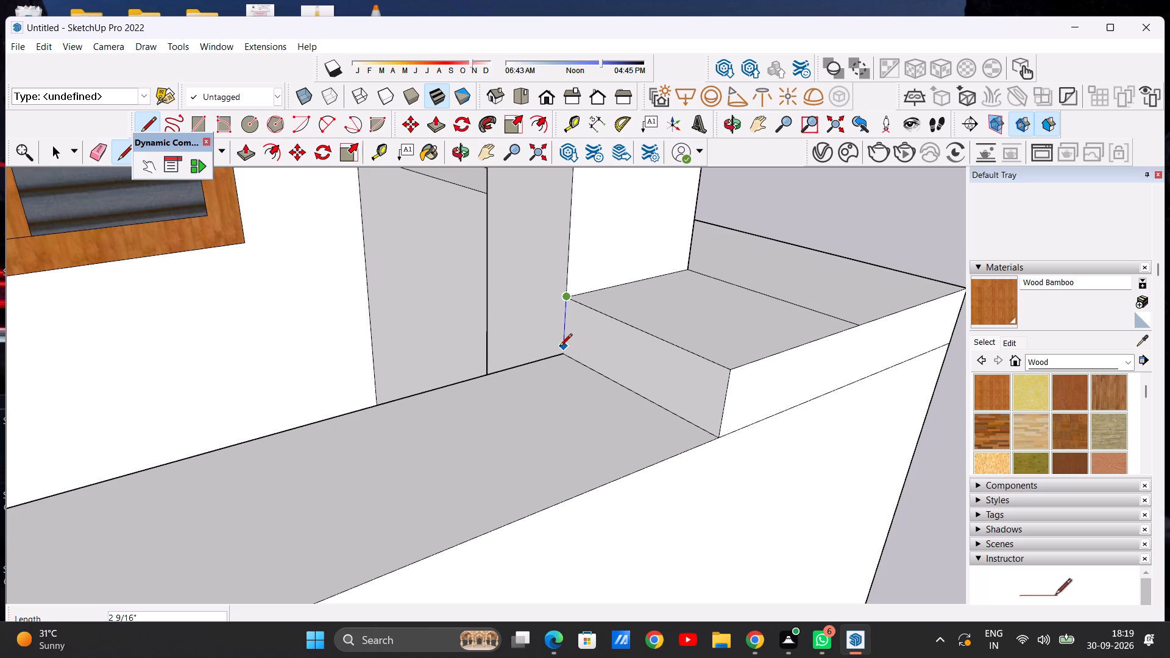
left_click(561, 352)
Push/Pull the raised cap's small inner side face along the top of the low wall to its end beside the steps.
key("p")
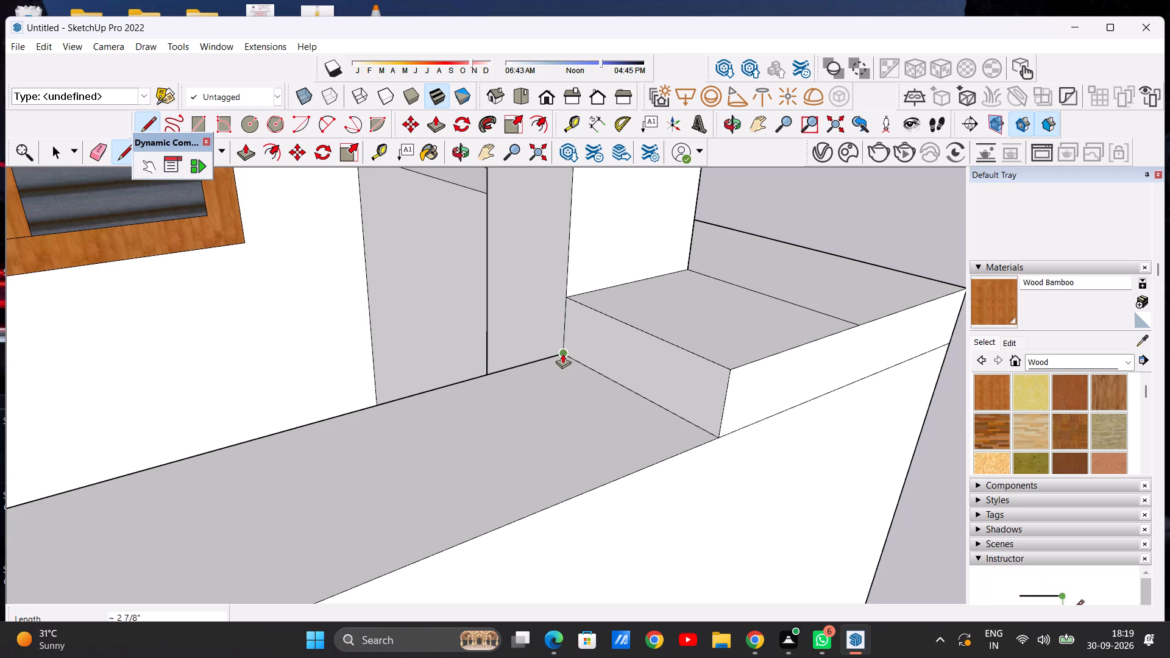
left_click_drag(676, 362, 661, 366)
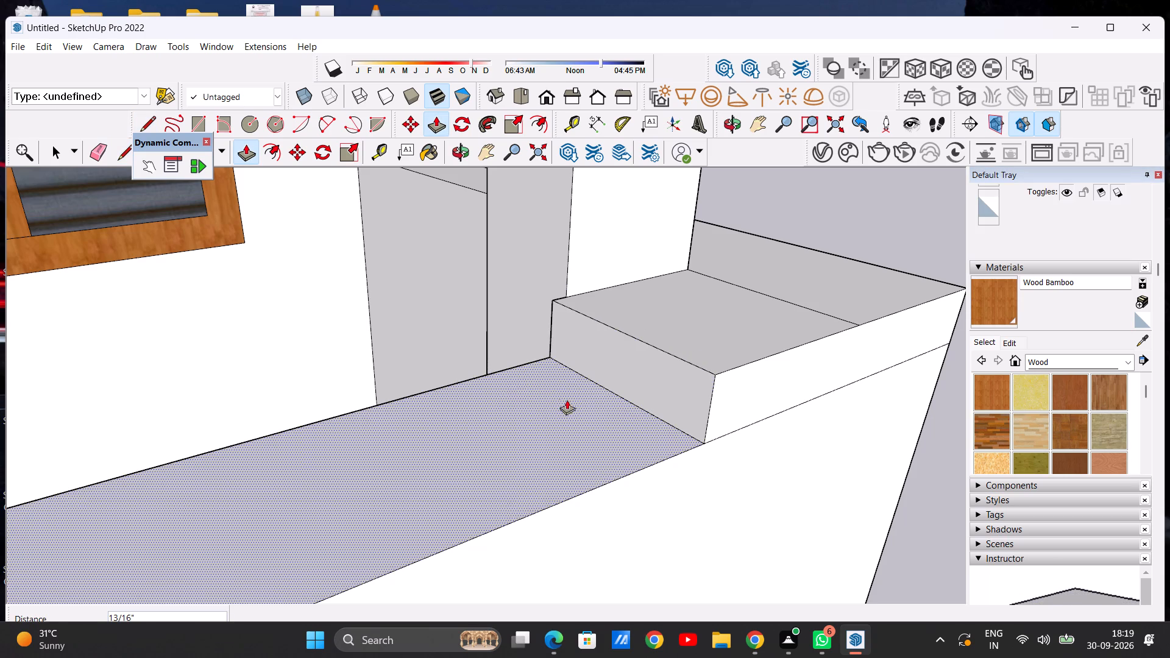
left_click(663, 379)
left_click(658, 384)
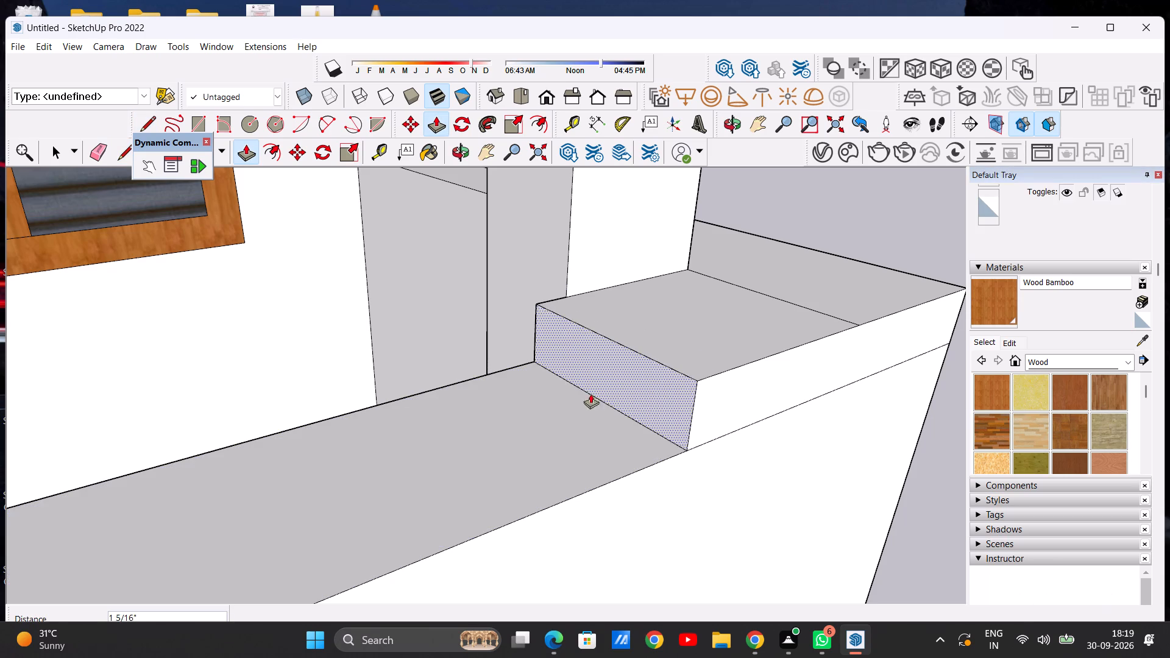
scroll(576, 365, "down", 17)
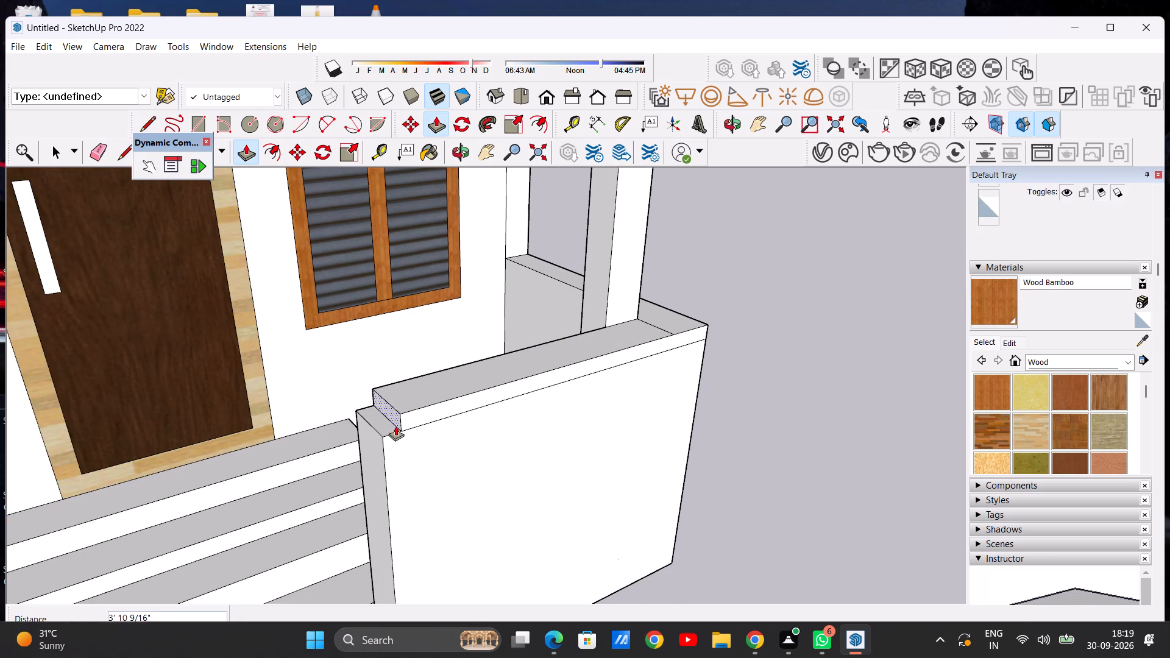
left_click(384, 437)
key("space")
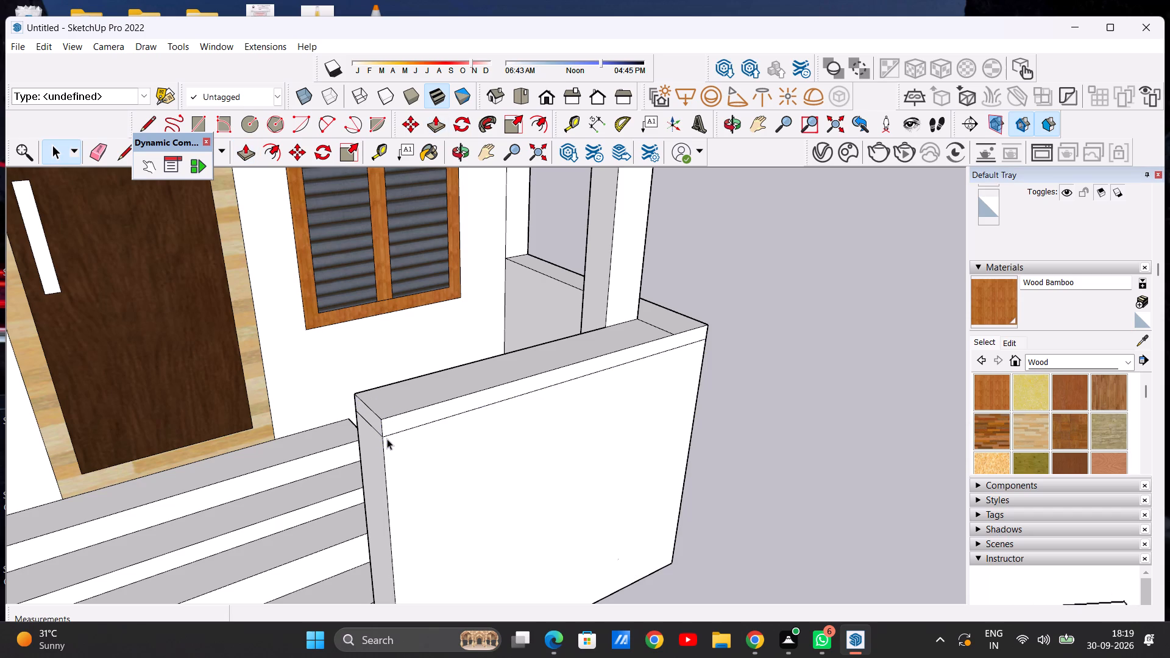
Draw a vertical line down the low wall's front face from top to bottom edge, a short distance from the steps.
scroll(390, 405, "down", 6)
middle_click_drag(386, 381, 249, 324)
scroll(426, 331, "up", 5)
key("l")
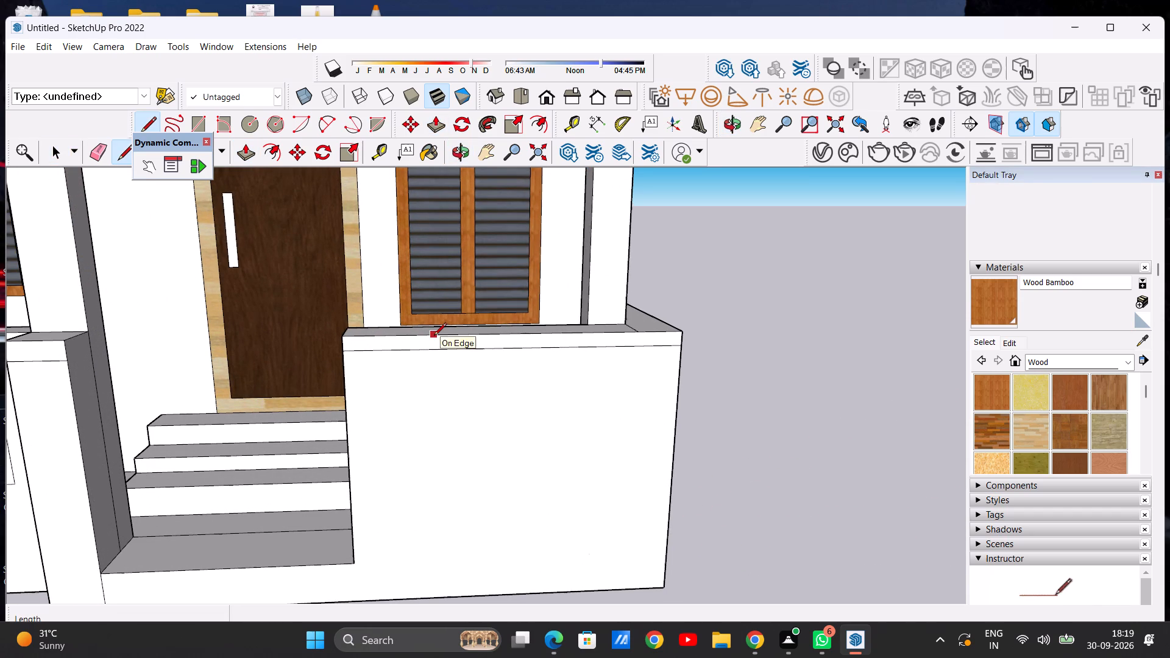
left_click(395, 339)
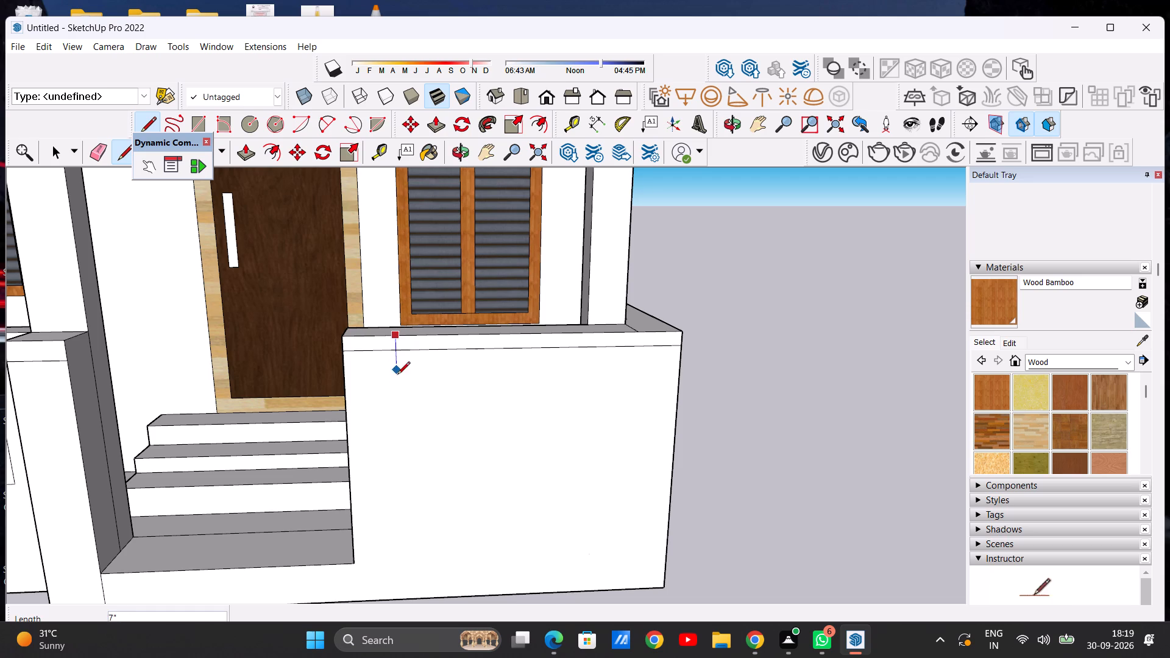
scroll(401, 410, "down", 7)
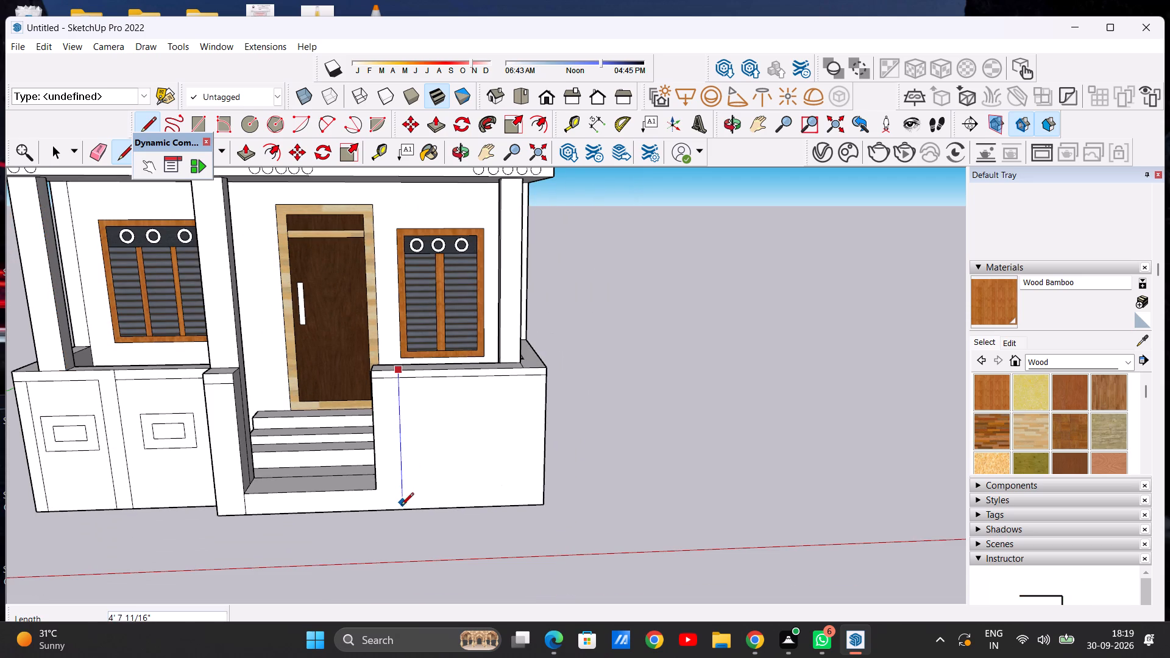
left_click(400, 510)
key("space")
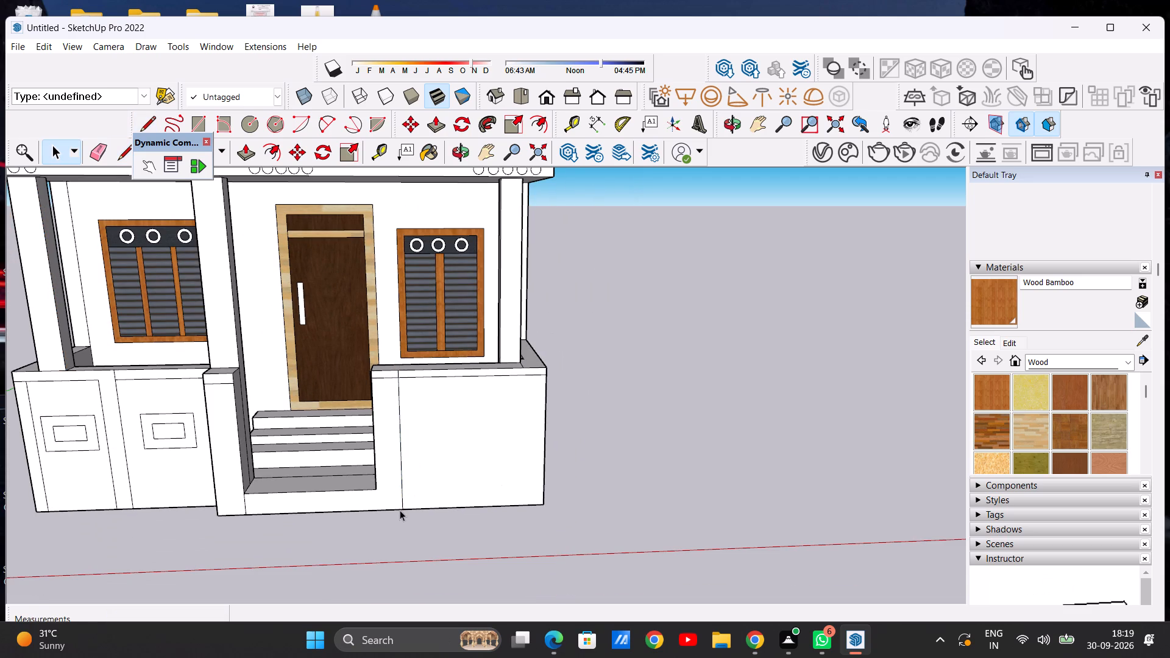
Erase the horizontal cap line on the wall's front face between the new vertical line and the outer end.
scroll(374, 456, "up", 5)
scroll(394, 456, "down", 2)
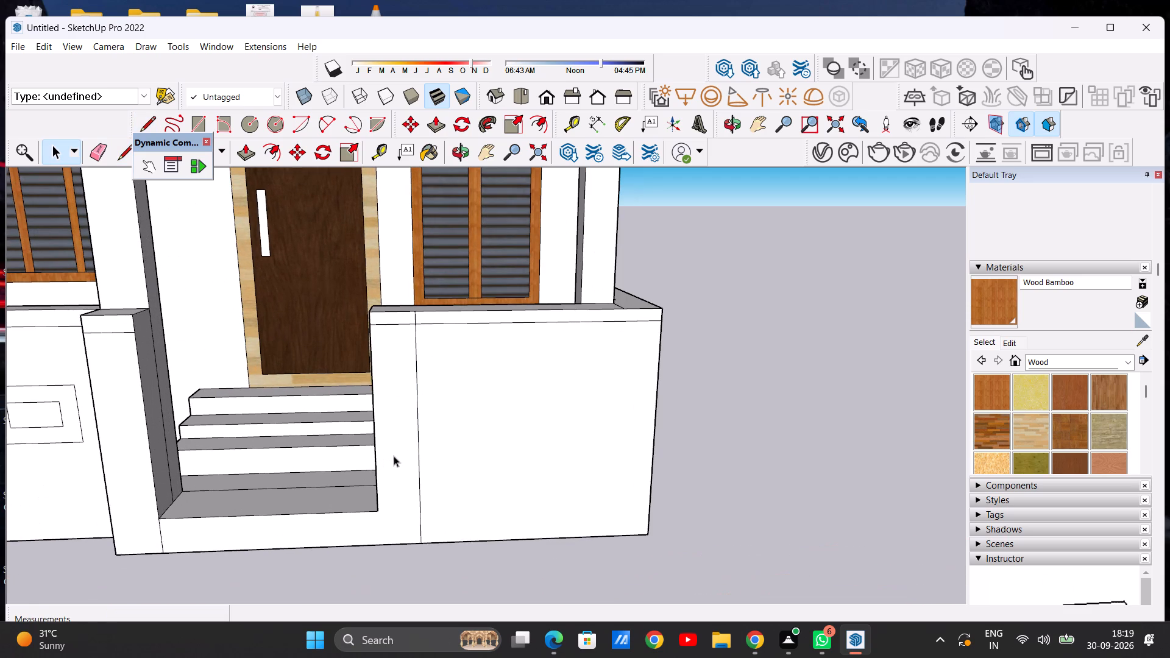
scroll(394, 456, "down", 4)
scroll(537, 446, "up", 2)
middle_click_drag(491, 471, 491, 462)
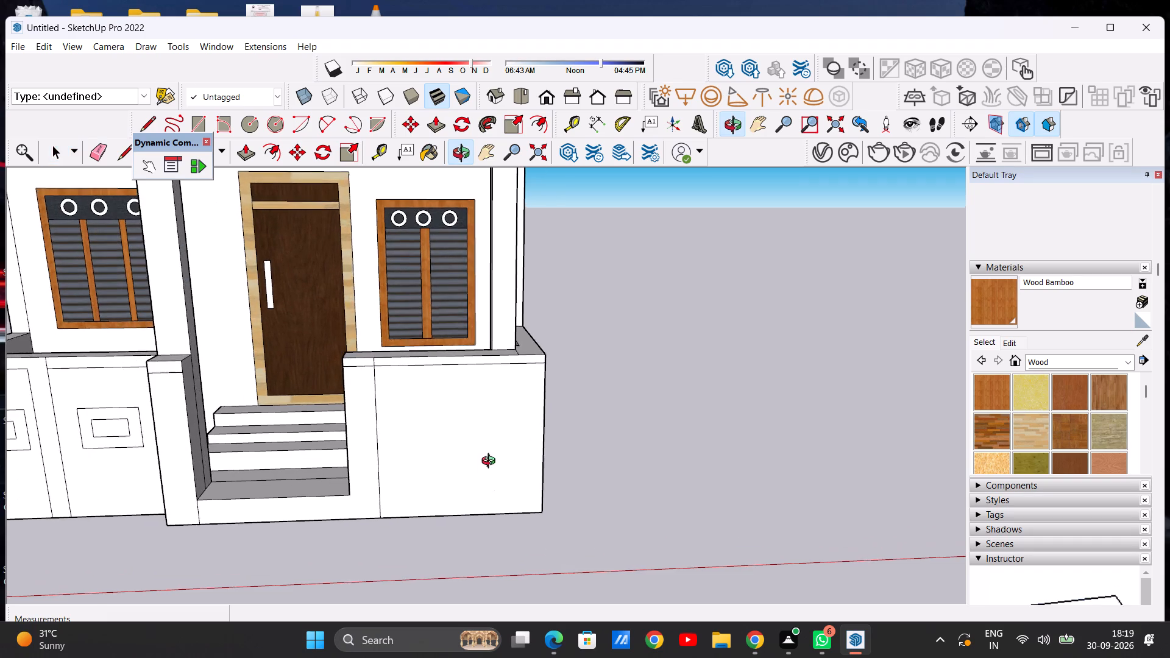
middle_click_drag(491, 462, 467, 440)
scroll(508, 376, "up", 3)
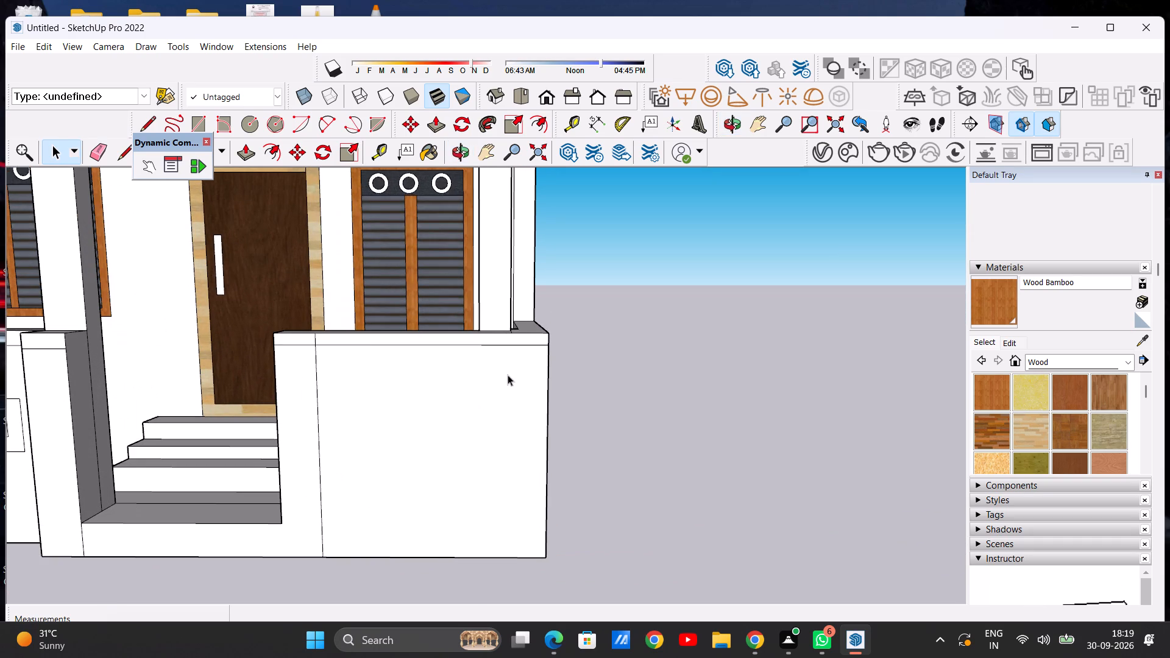
key("e")
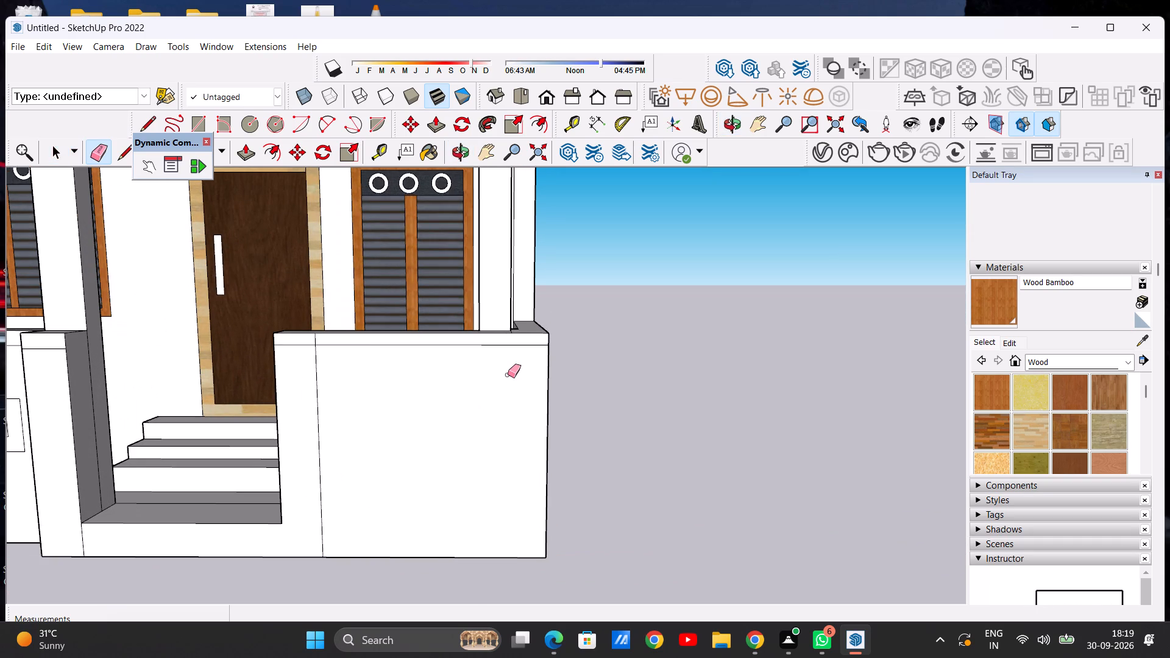
scroll(469, 348, "up", 4)
left_click_drag(475, 335, 477, 353)
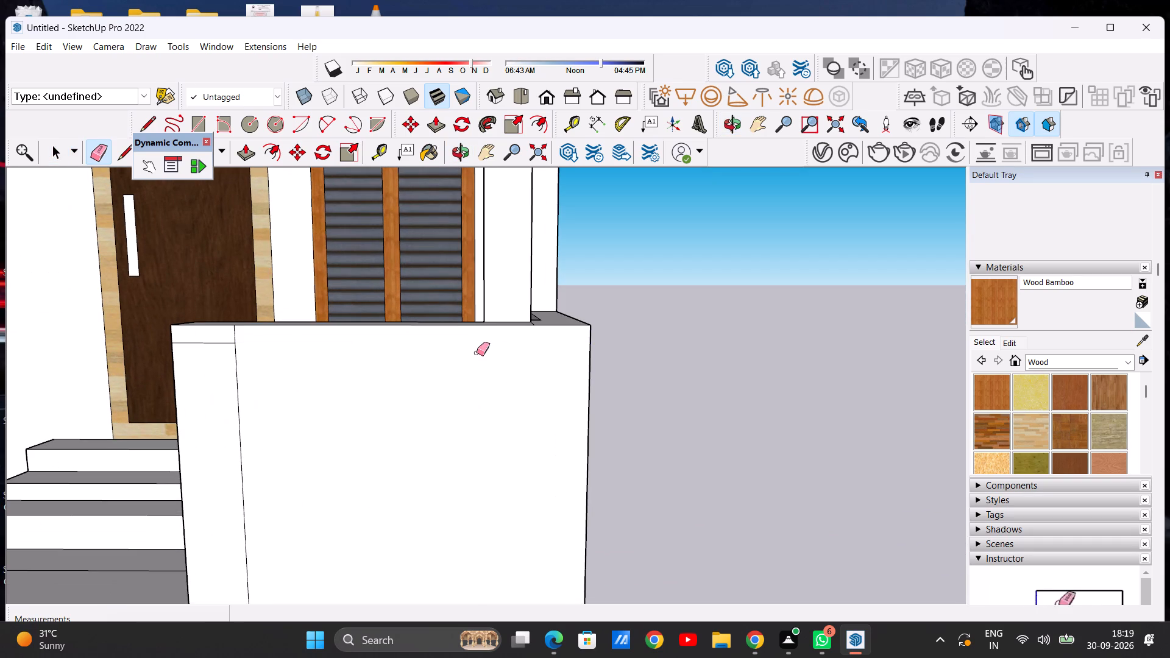
key("n")
Draw a second vertical line about 4' 9 7/8" long down the wall's front face near its outer end, below the pillar.
scroll(530, 482, "down", 9)
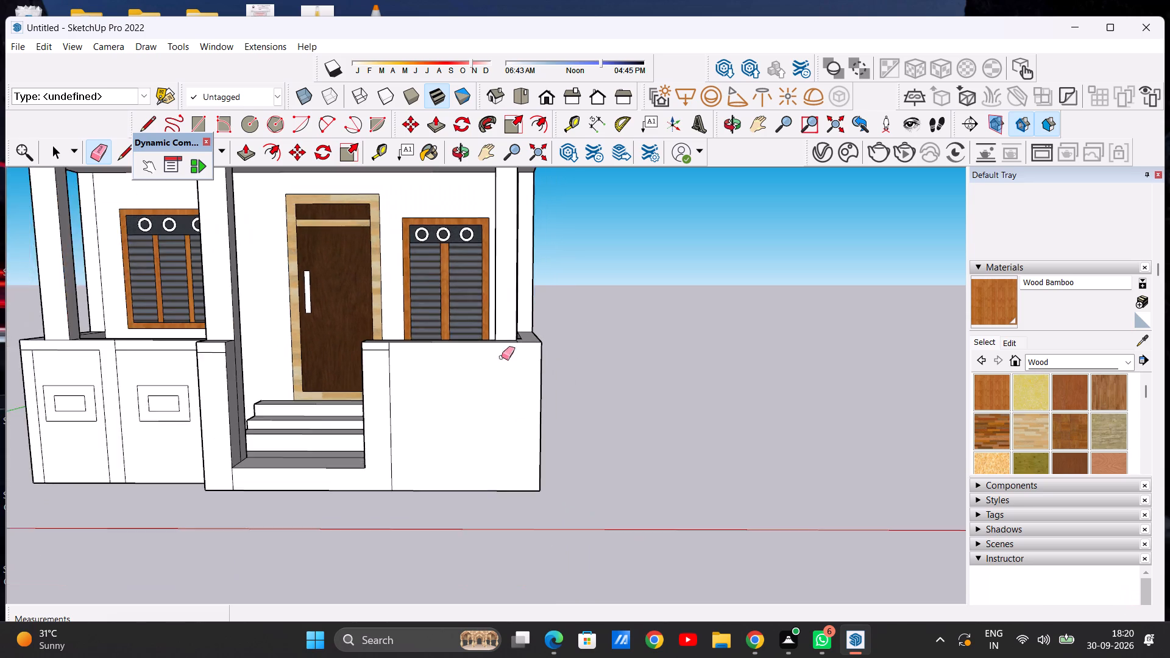
scroll(503, 450, "up", 2)
key("r")
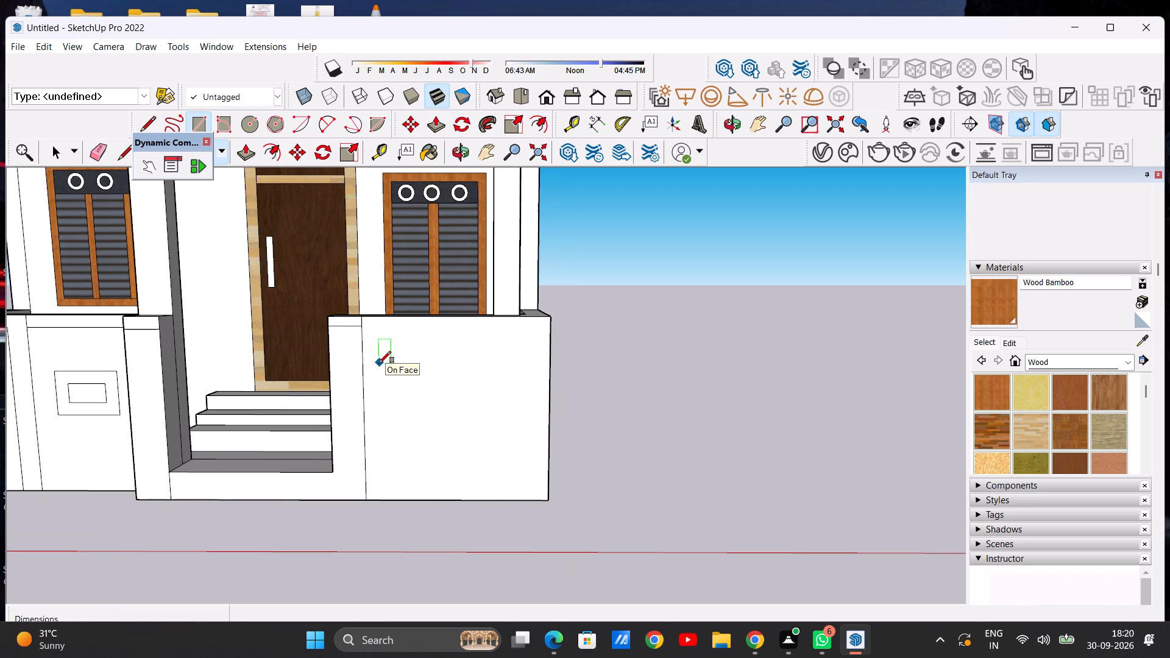
key("space")
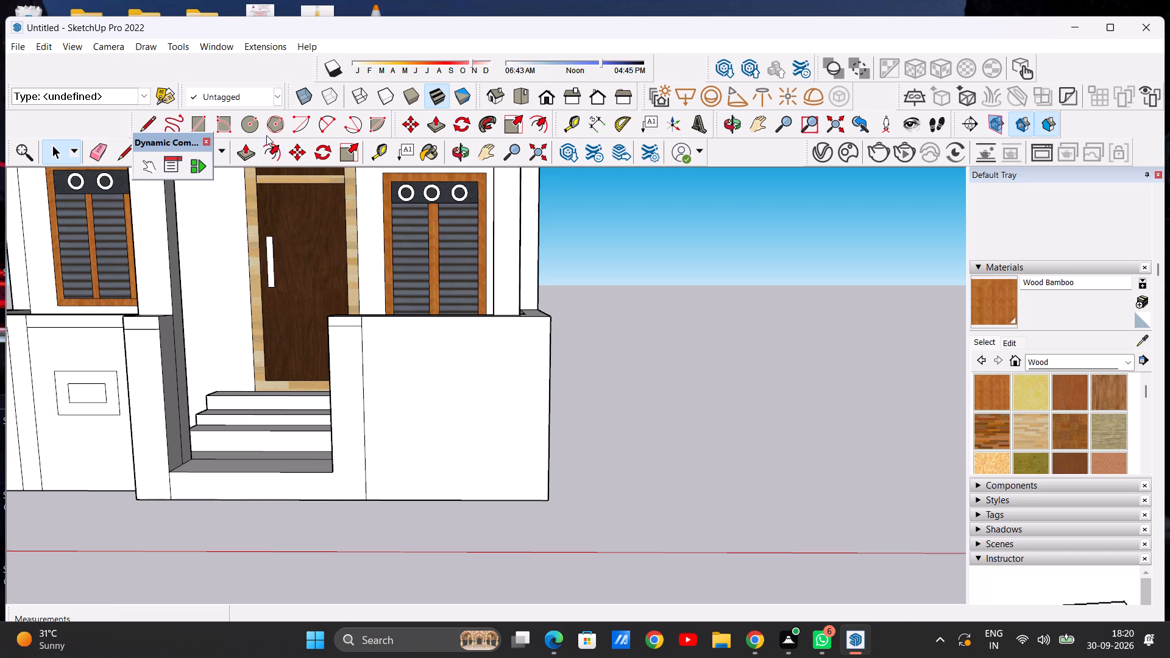
key("l")
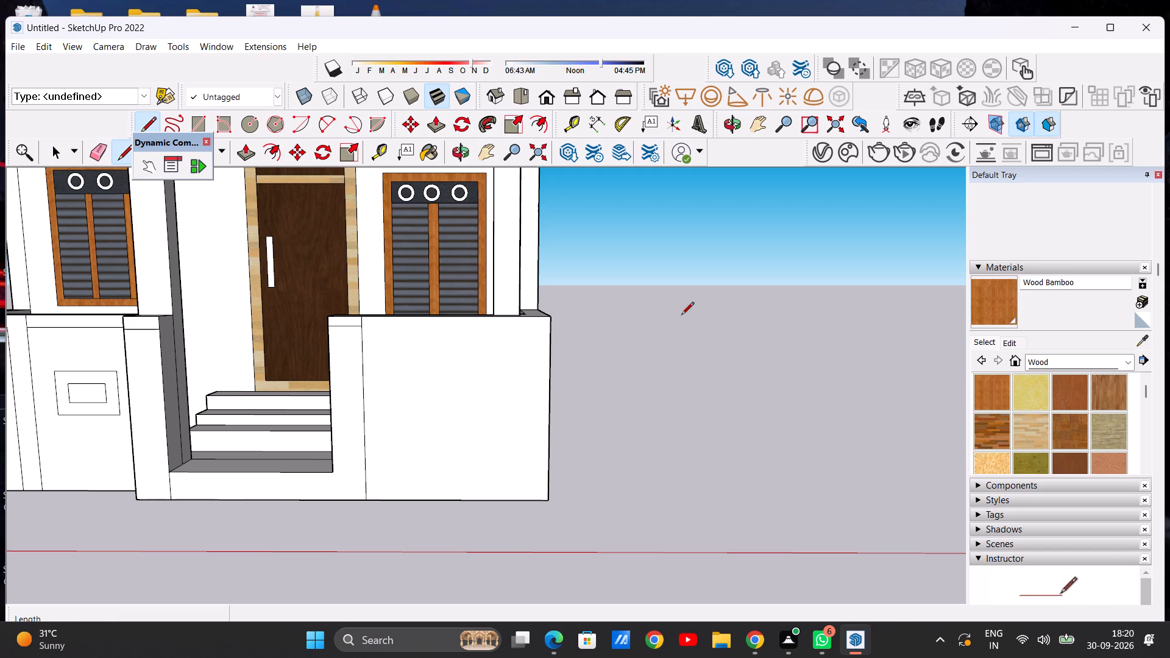
left_click(497, 320)
left_click(503, 498)
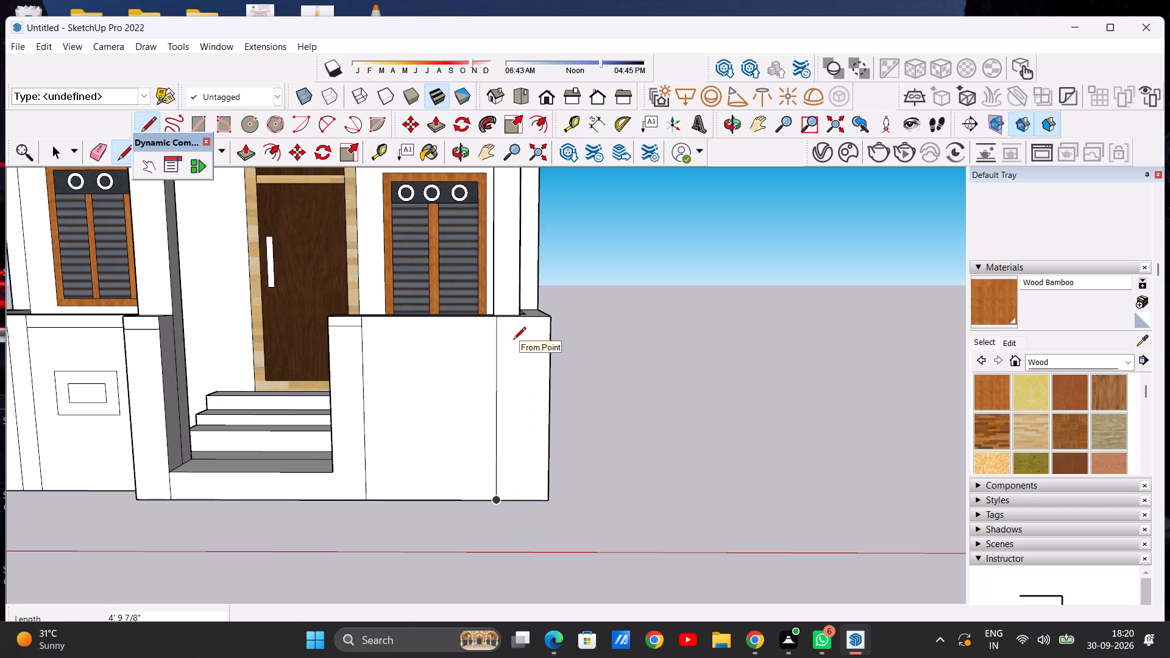
key("space")
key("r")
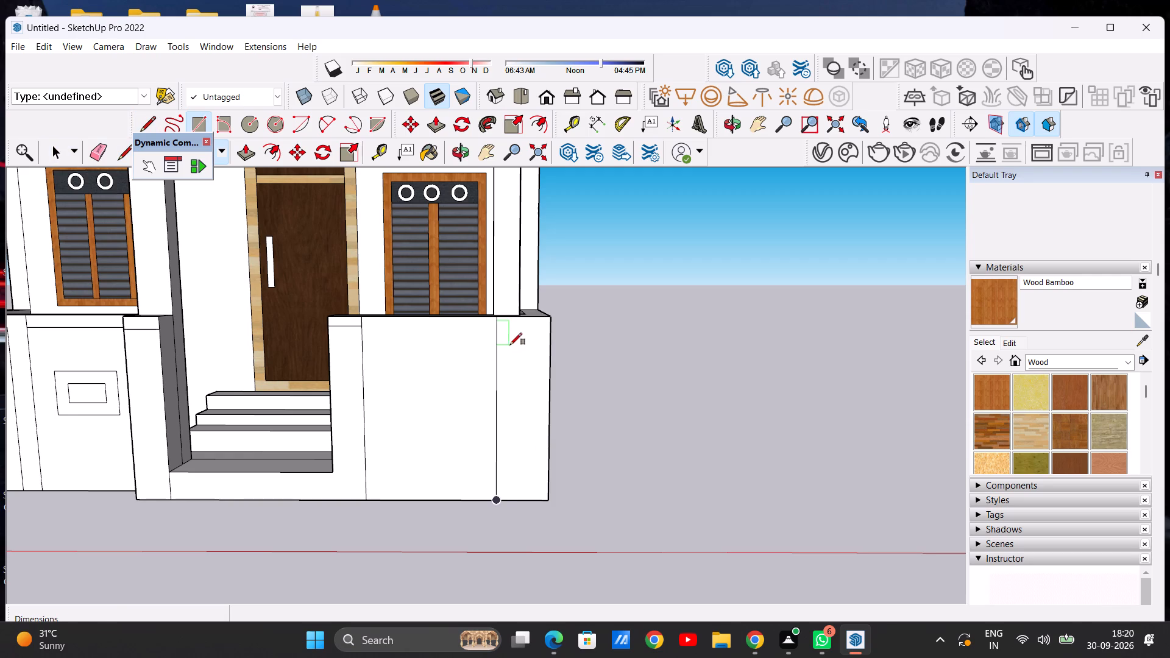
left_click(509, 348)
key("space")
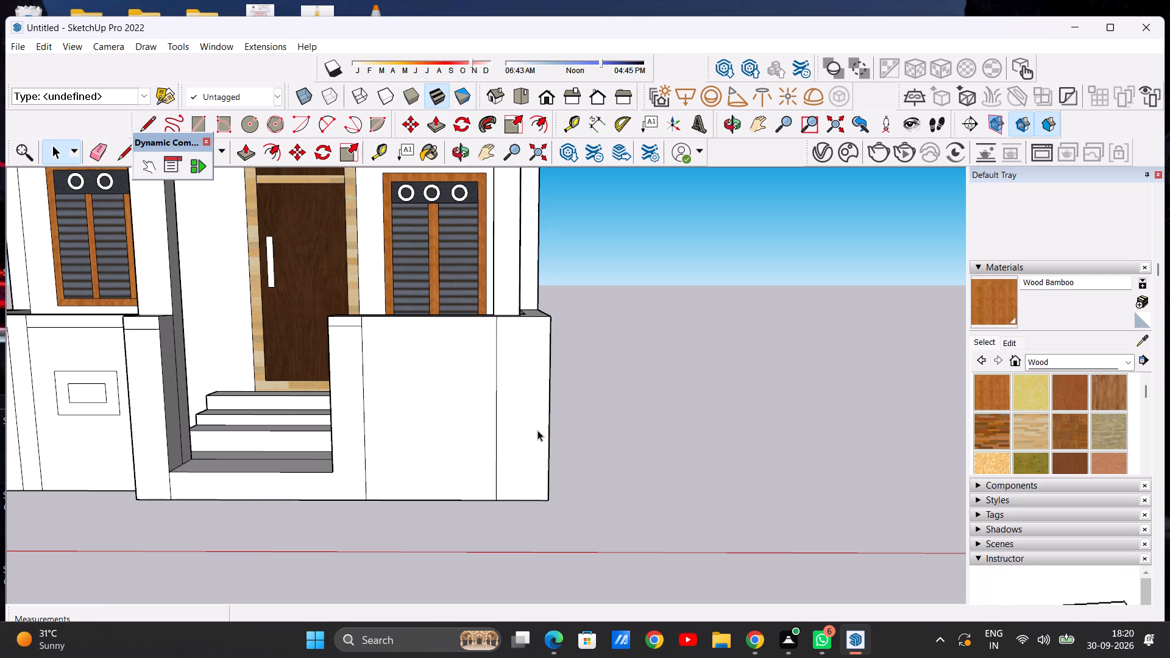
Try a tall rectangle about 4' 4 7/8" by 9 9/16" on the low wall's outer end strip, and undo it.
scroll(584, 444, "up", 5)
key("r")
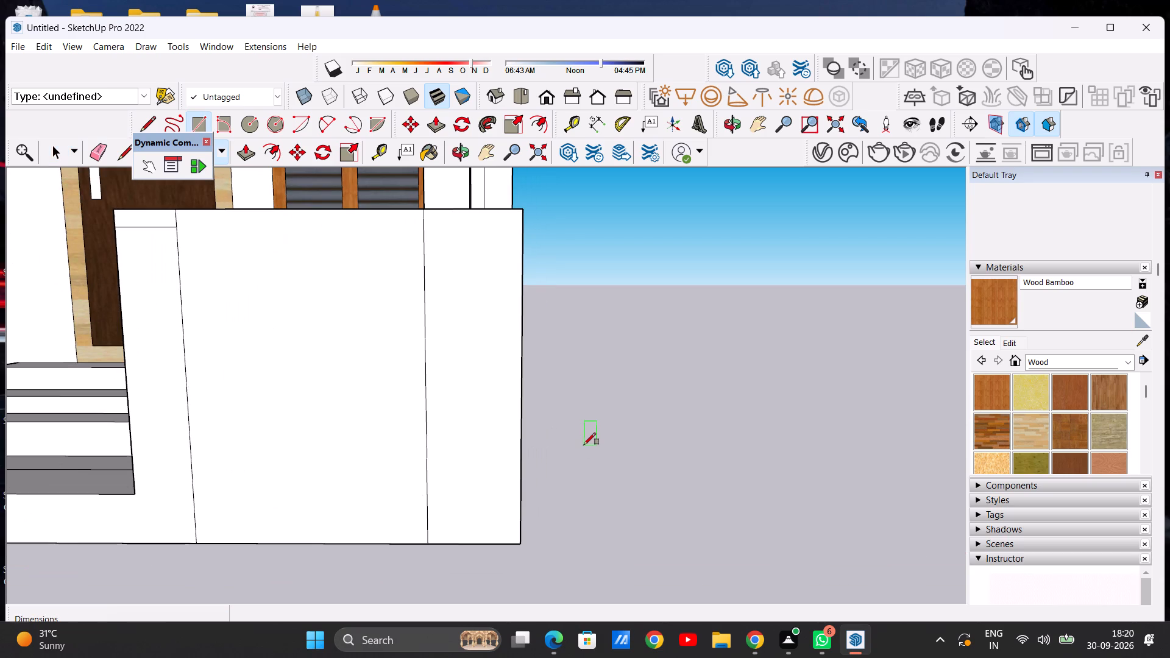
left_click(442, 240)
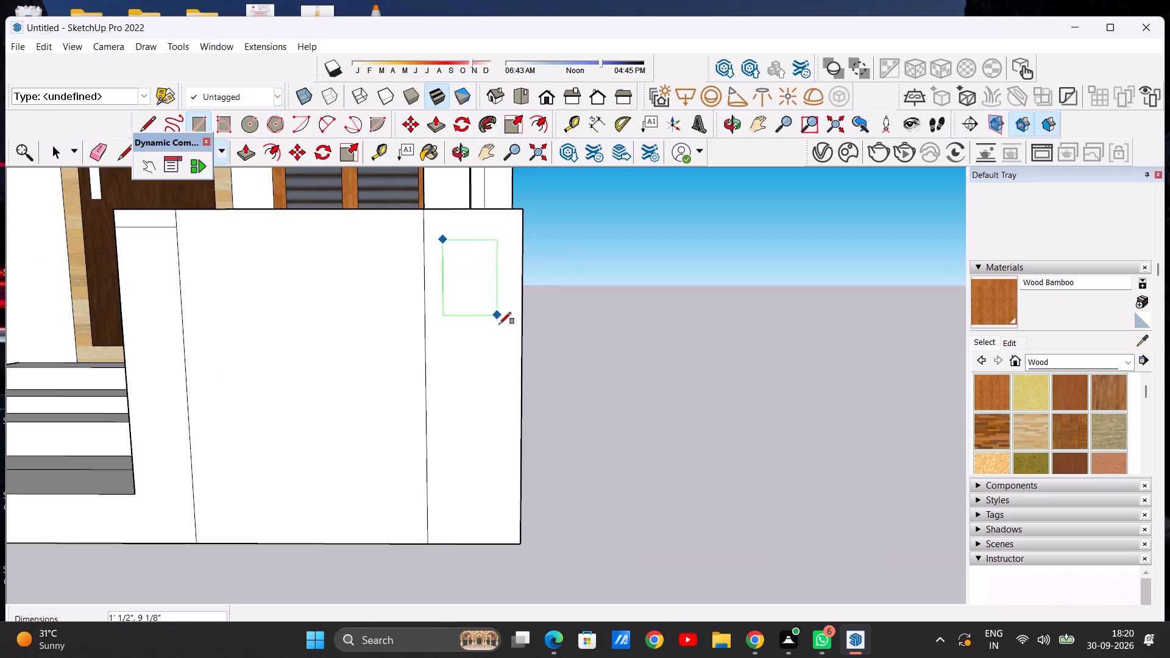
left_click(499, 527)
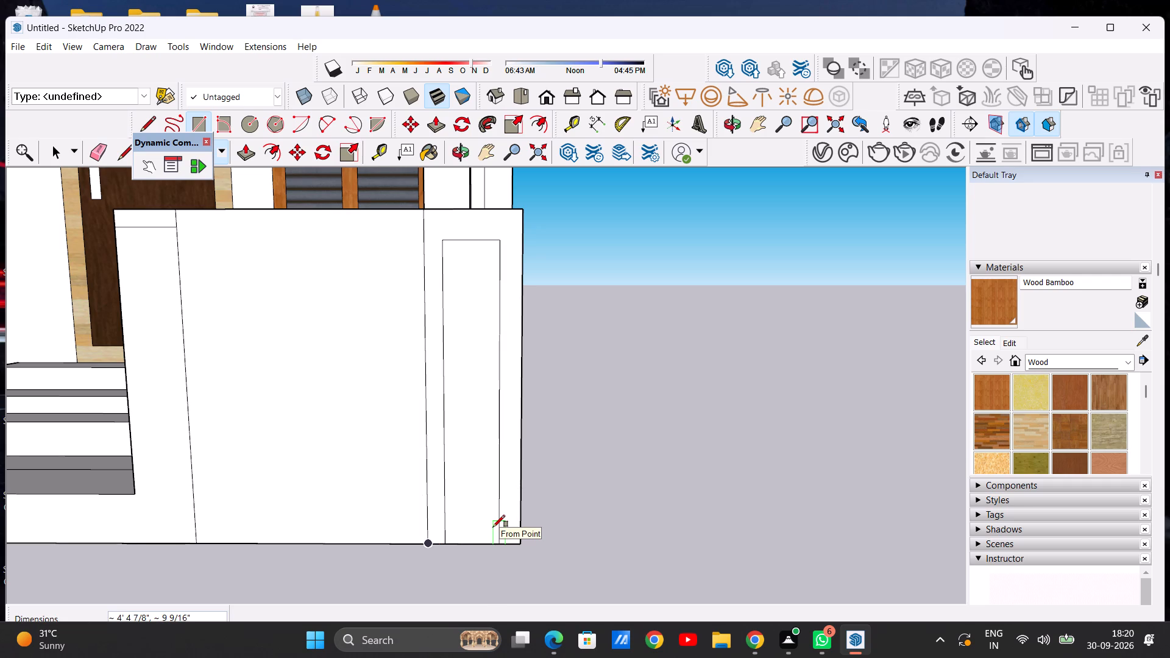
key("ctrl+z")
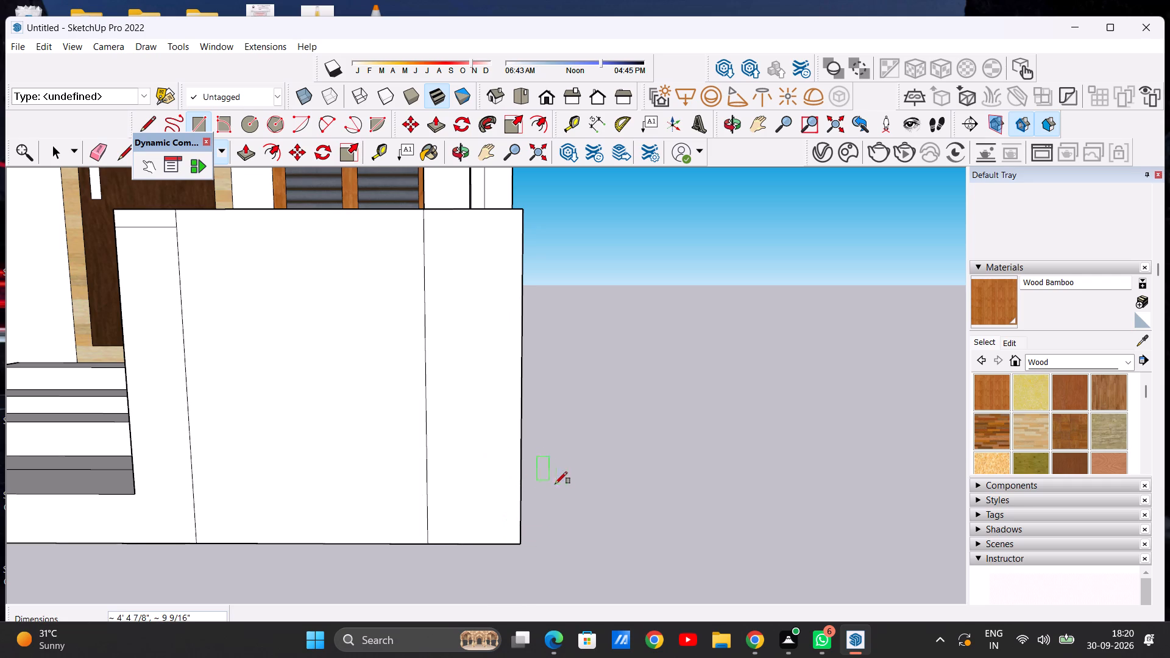
Draw a tall rectangle about 3' 11" by 10 15/16" inside the low wall's outer end strip, clear of its edges.
left_click(441, 238)
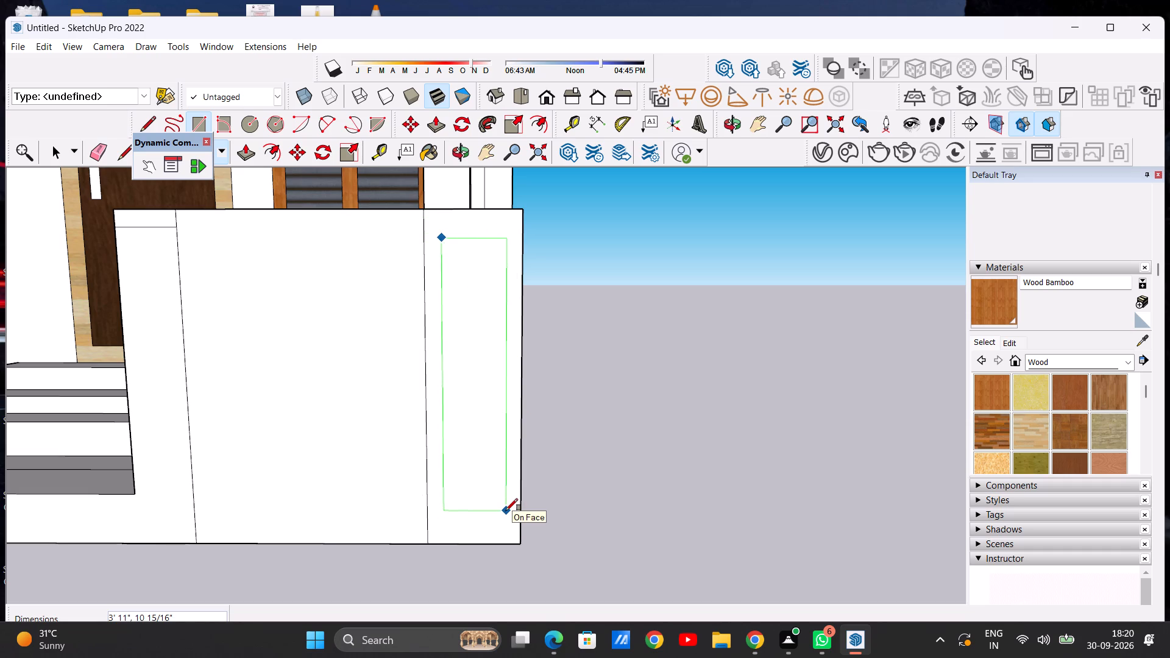
left_click(506, 512)
key("space")
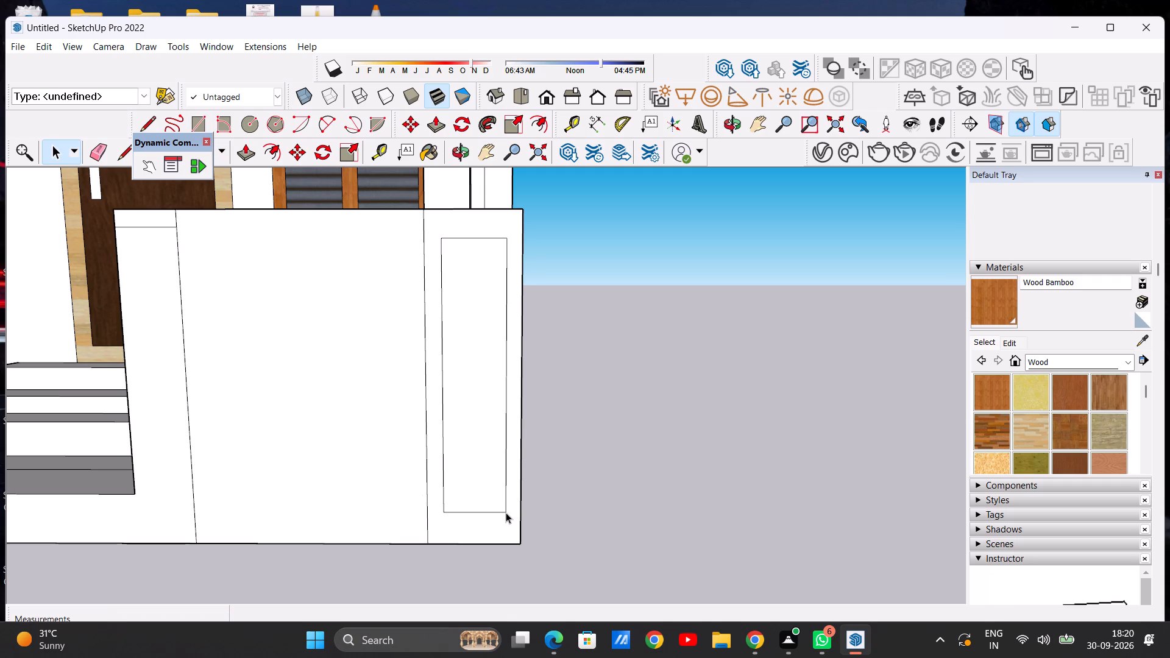
Draw a horizontal rectangle about 2' 9 3/16" by 1' 6 11/16" in the middle of the low wall's wide front panel.
scroll(445, 318, "down", 6)
scroll(322, 298, "up", 3)
scroll(620, 274, "up", 1)
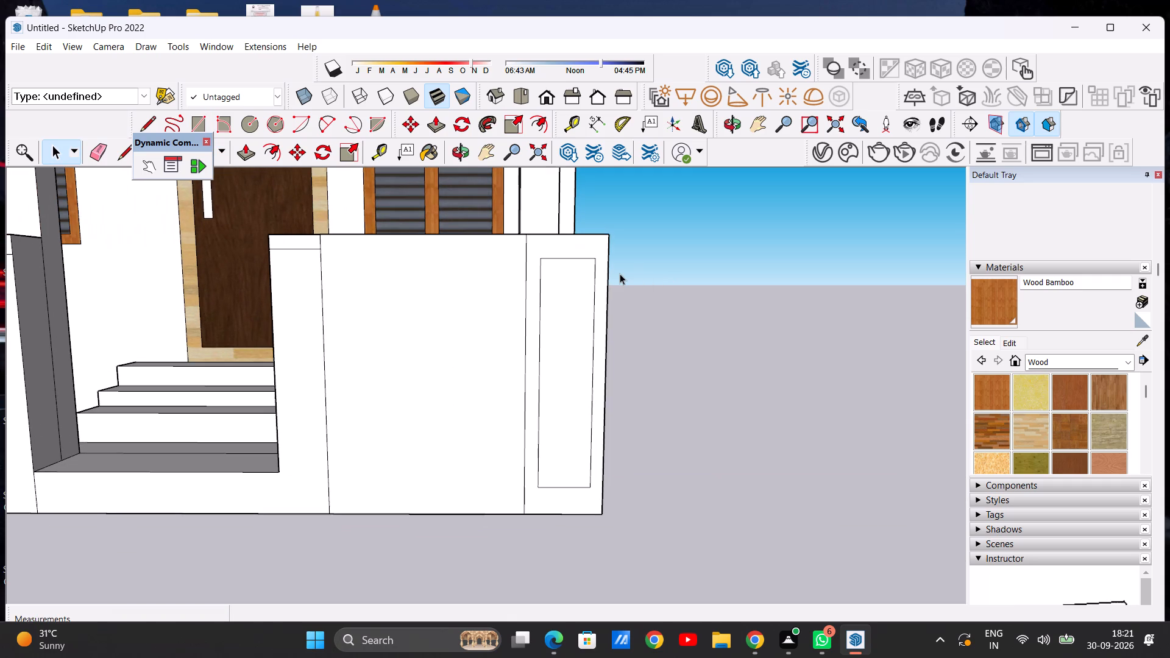
key("r")
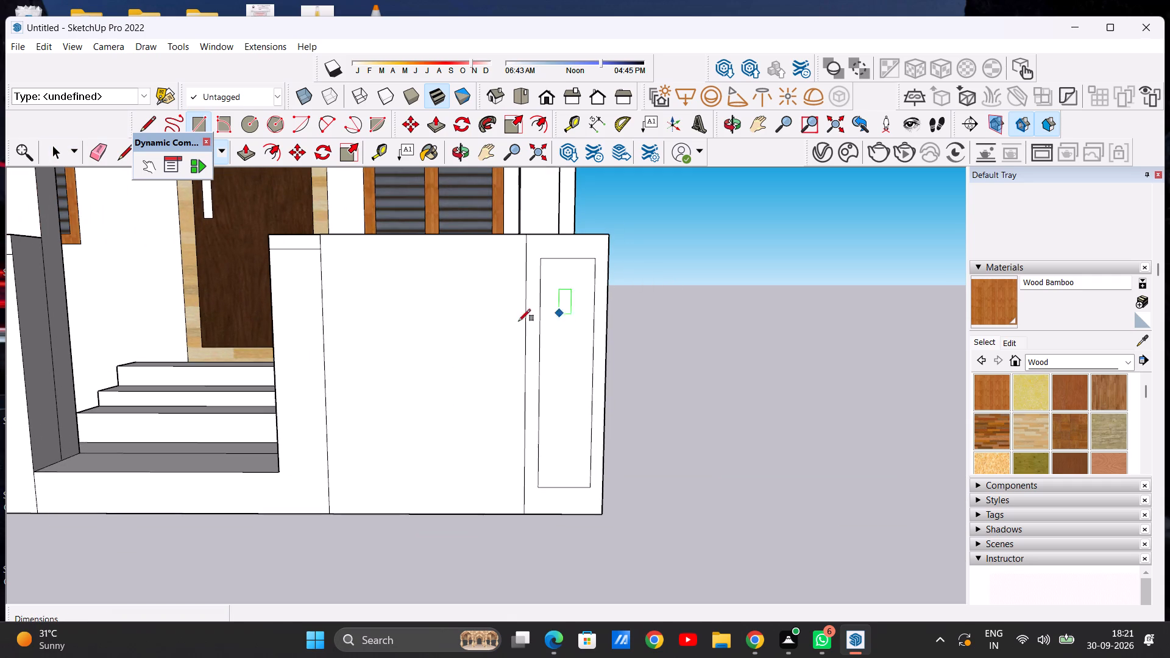
left_click(341, 320)
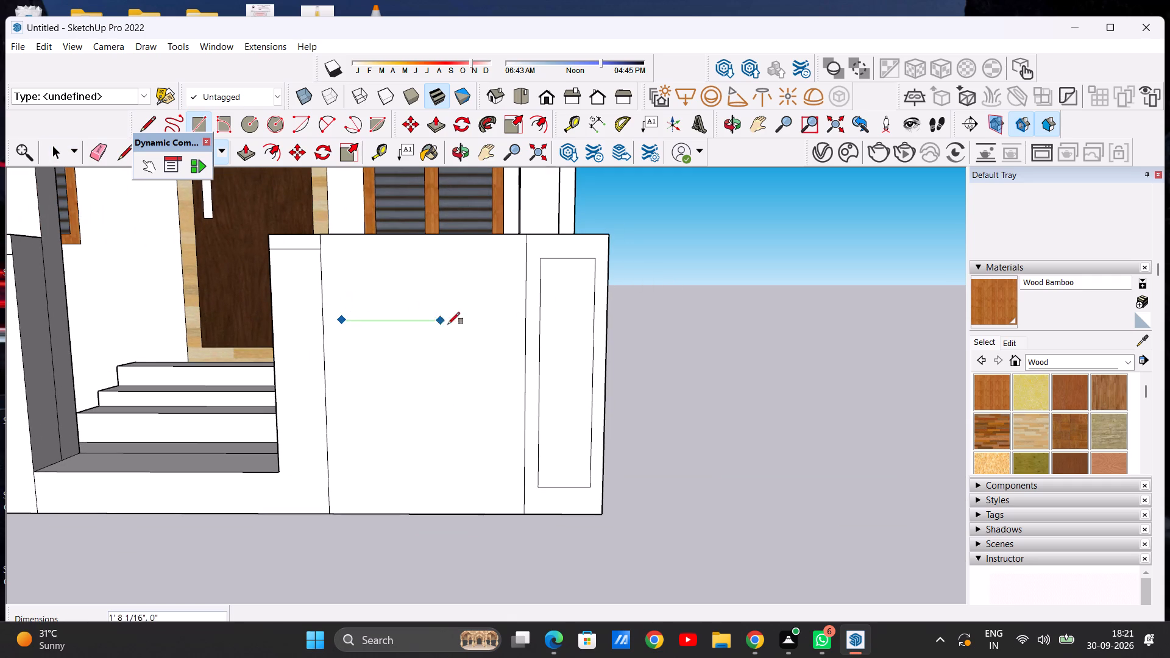
left_click(505, 411)
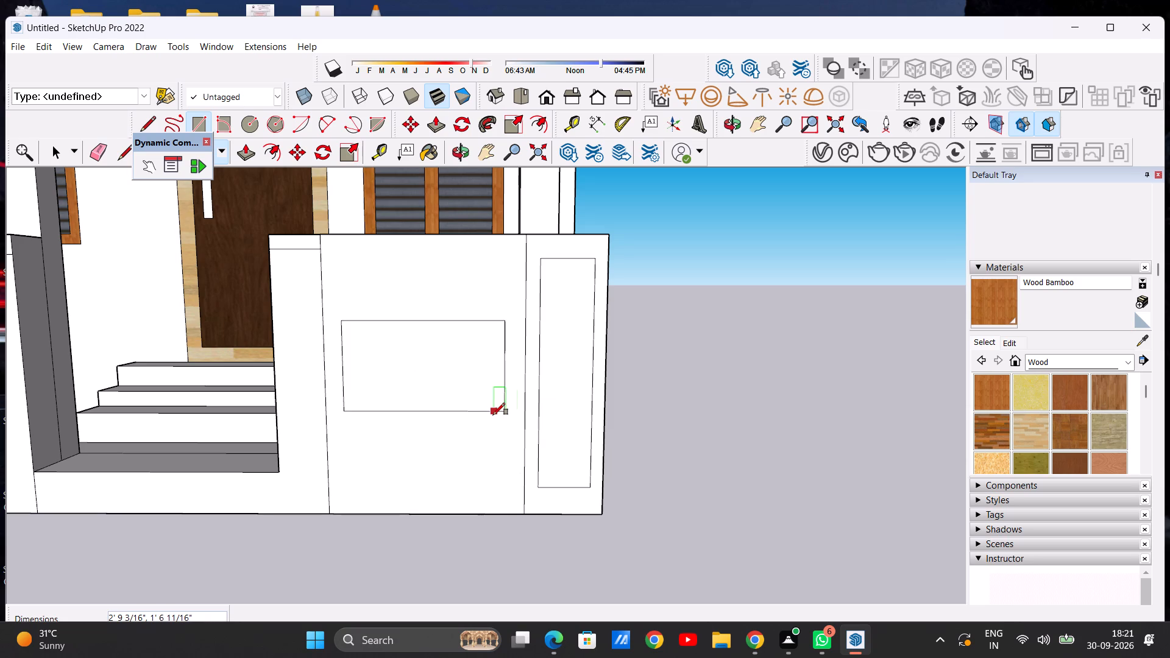
key("space")
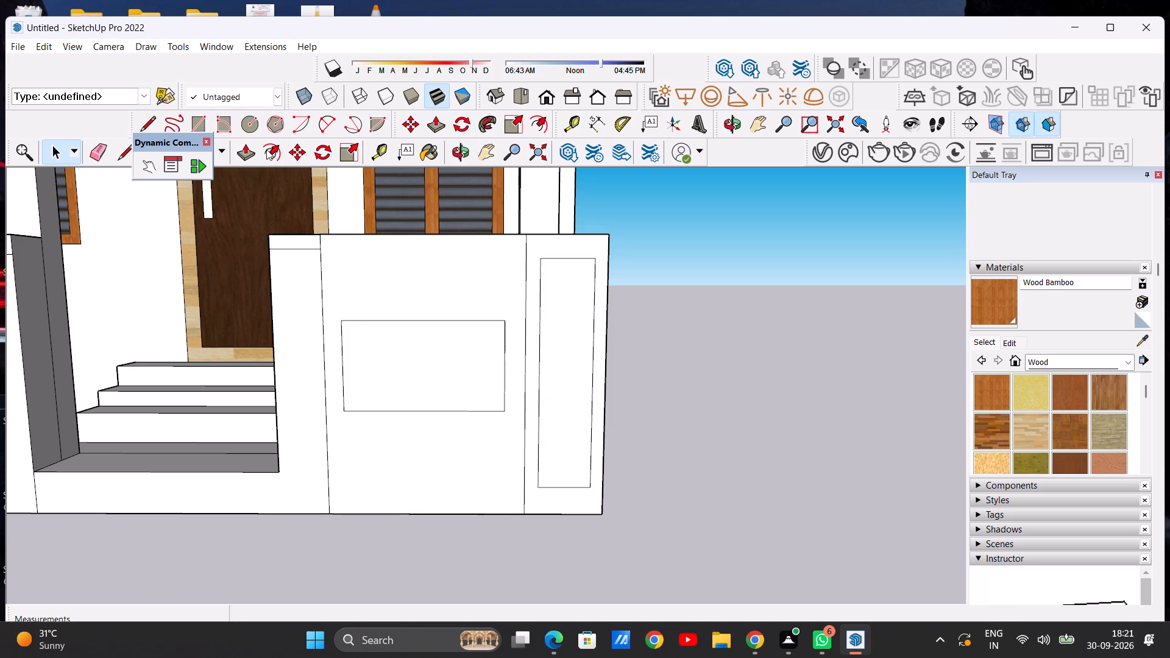
Offset the new horizontal rectangle inward by the previously used offset distance to form an inner rectangle.
left_click(266, 149)
double_click(416, 335)
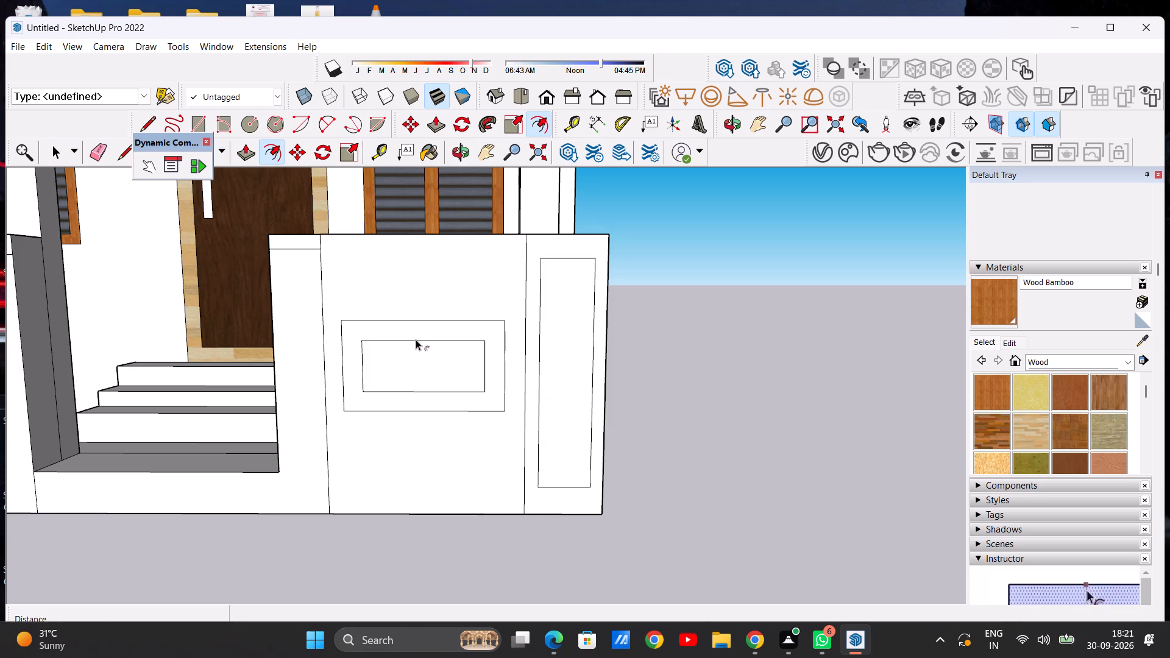
key("space")
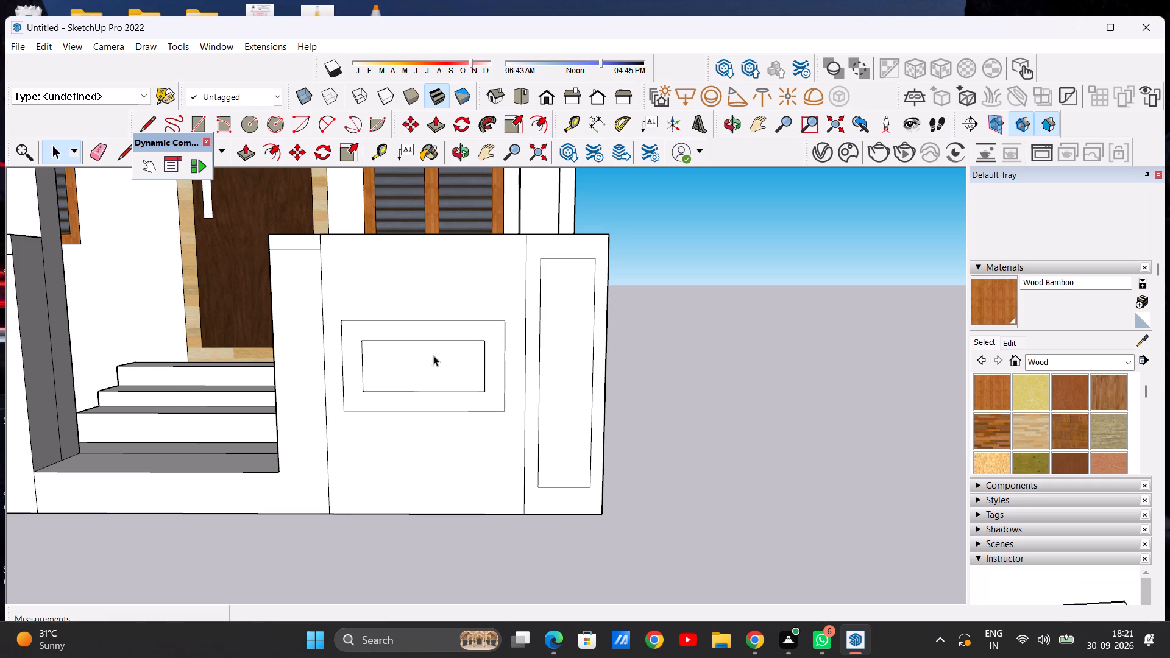
Examine the panelled low walls, steps and whole house front from several distances and angles.
scroll(483, 391, "down", 17)
scroll(395, 353, "up", 7)
scroll(386, 356, "down", 3)
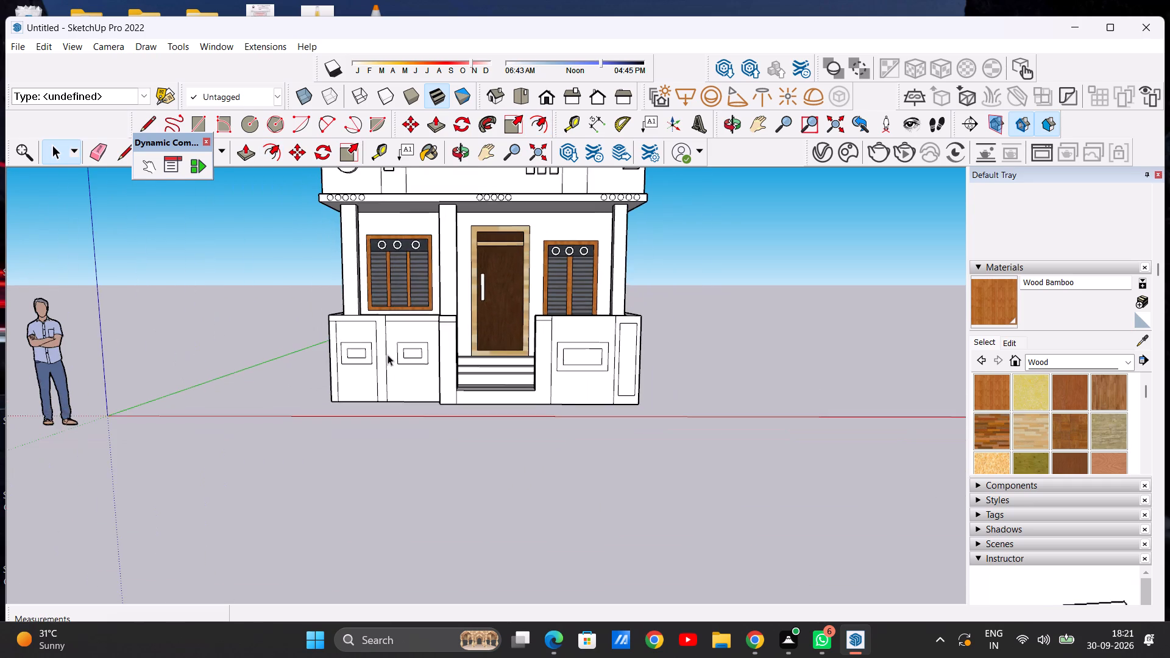
scroll(636, 367, "up", 5)
scroll(550, 344, "up", 5)
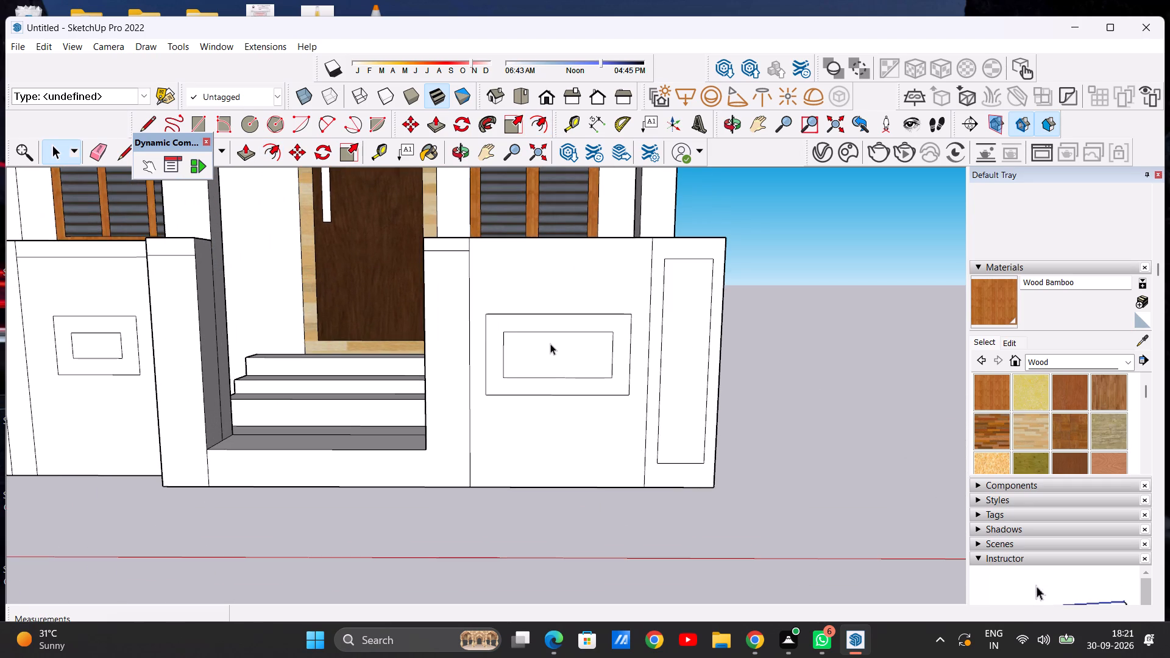
scroll(582, 361, "down", 15)
scroll(656, 354, "up", 5)
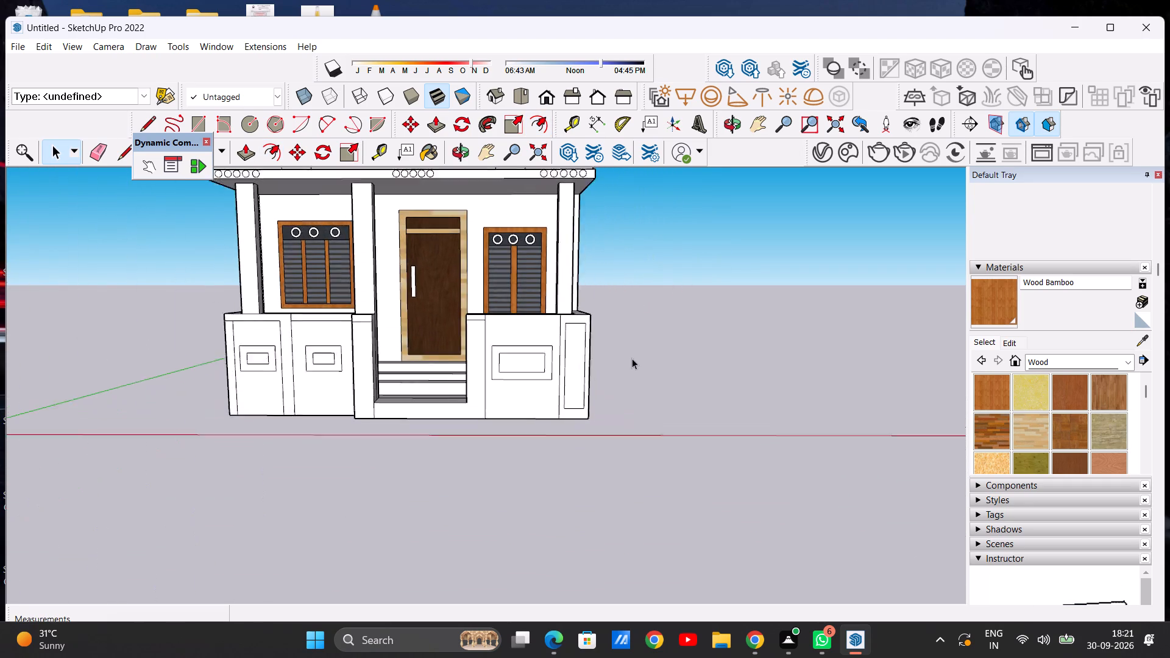
scroll(632, 358, "up", 2)
scroll(466, 355, "down", 9)
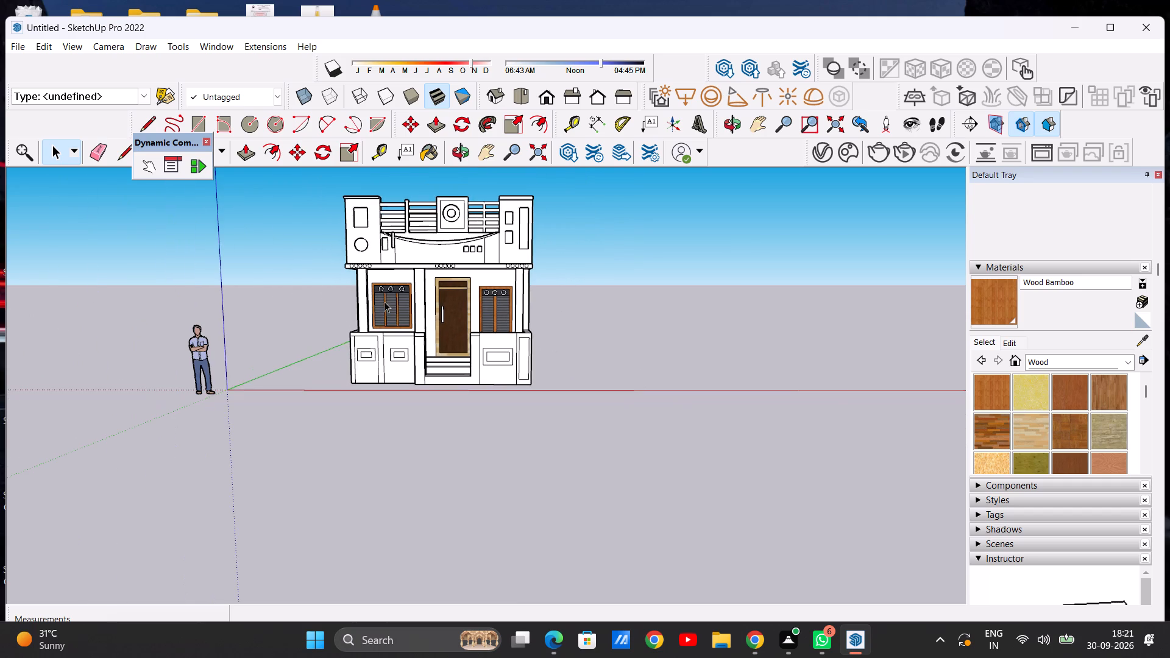
scroll(381, 332, "up", 7)
scroll(431, 361, "down", 6)
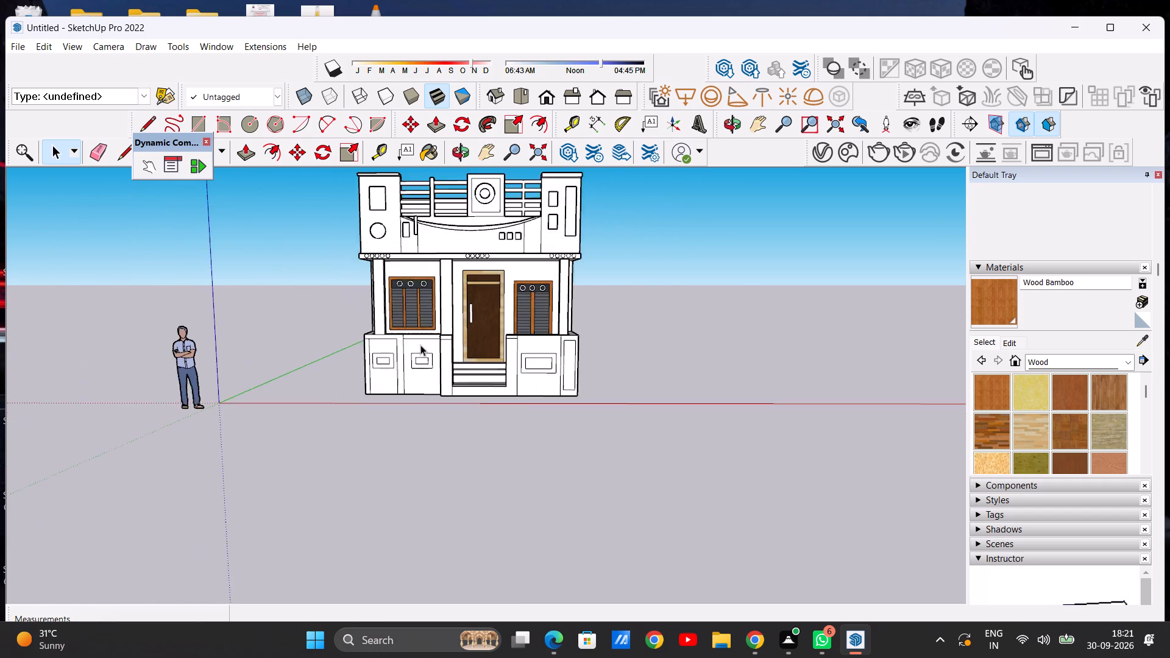
middle_click_drag(431, 348, 393, 541)
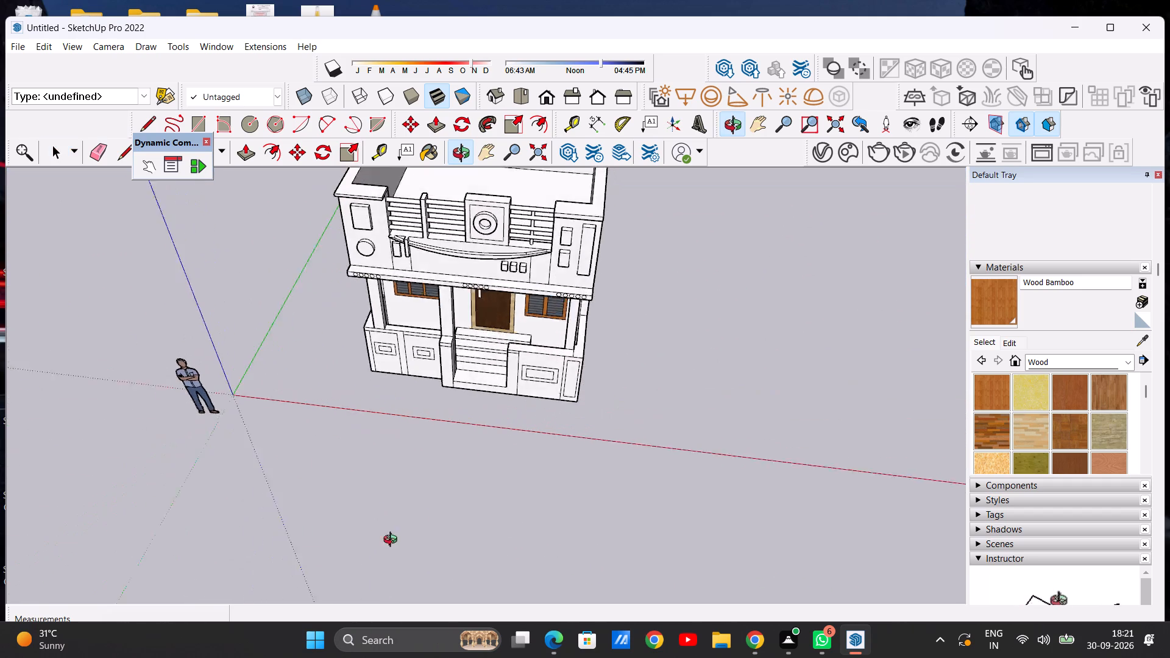
middle_click_drag(393, 541, 383, 370)
scroll(383, 370, "up", 1)
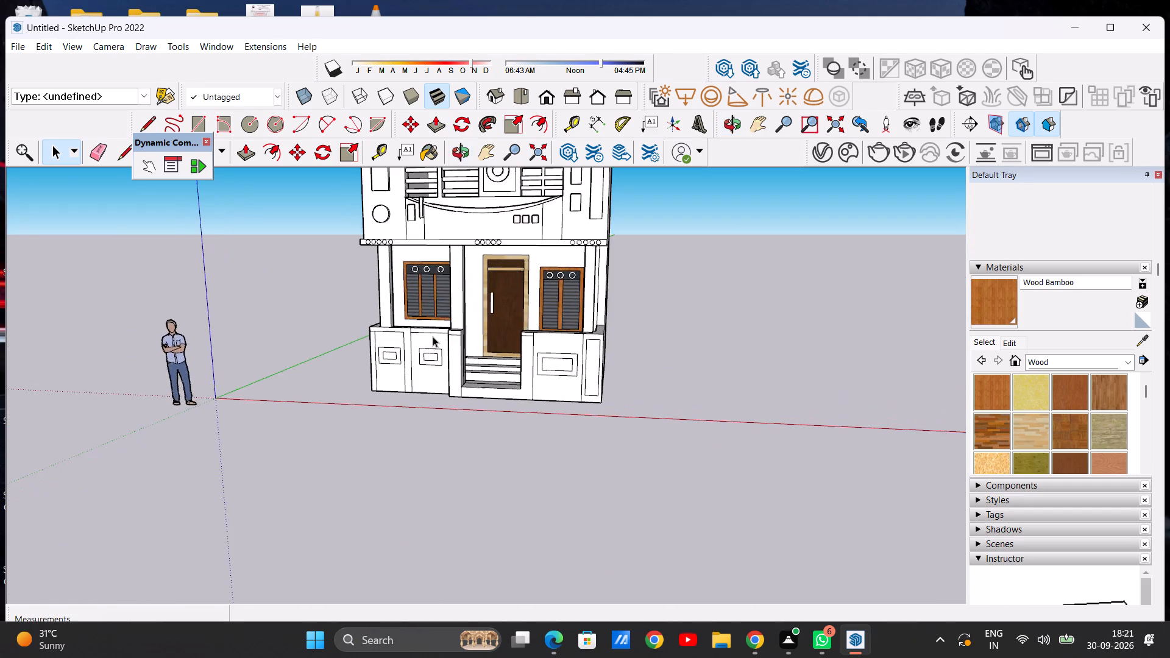
scroll(452, 348, "up", 6)
middle_click_drag(525, 376, 395, 563)
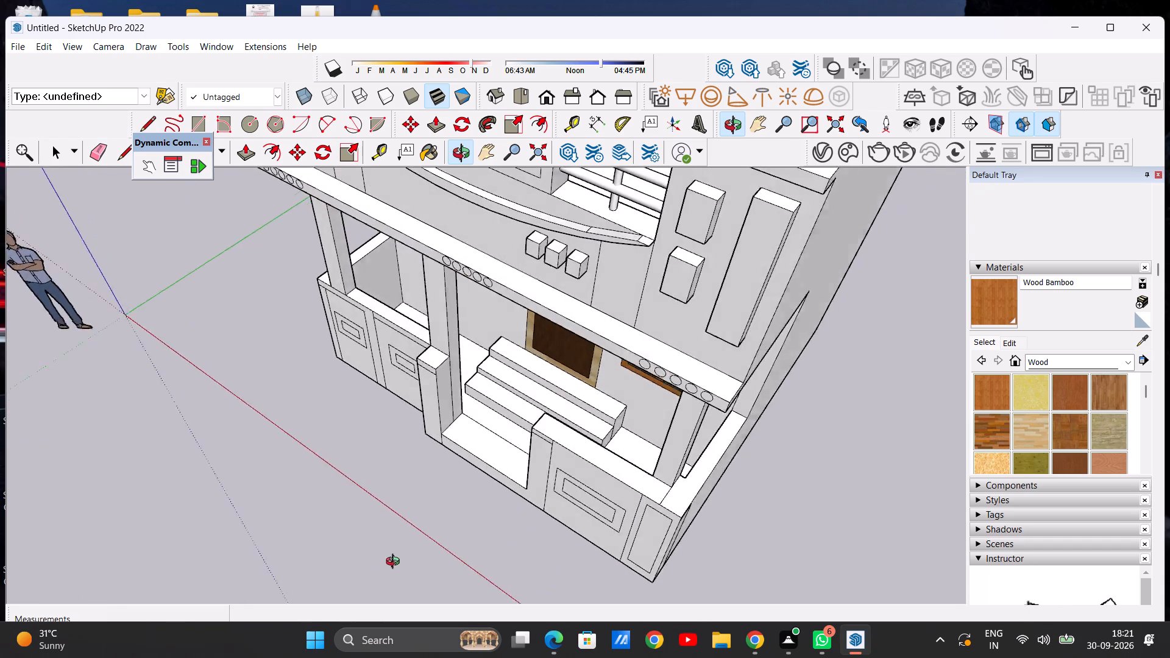
middle_click_drag(395, 563, 567, 379)
scroll(505, 336, "down", 7)
middle_click_drag(512, 350, 369, 314)
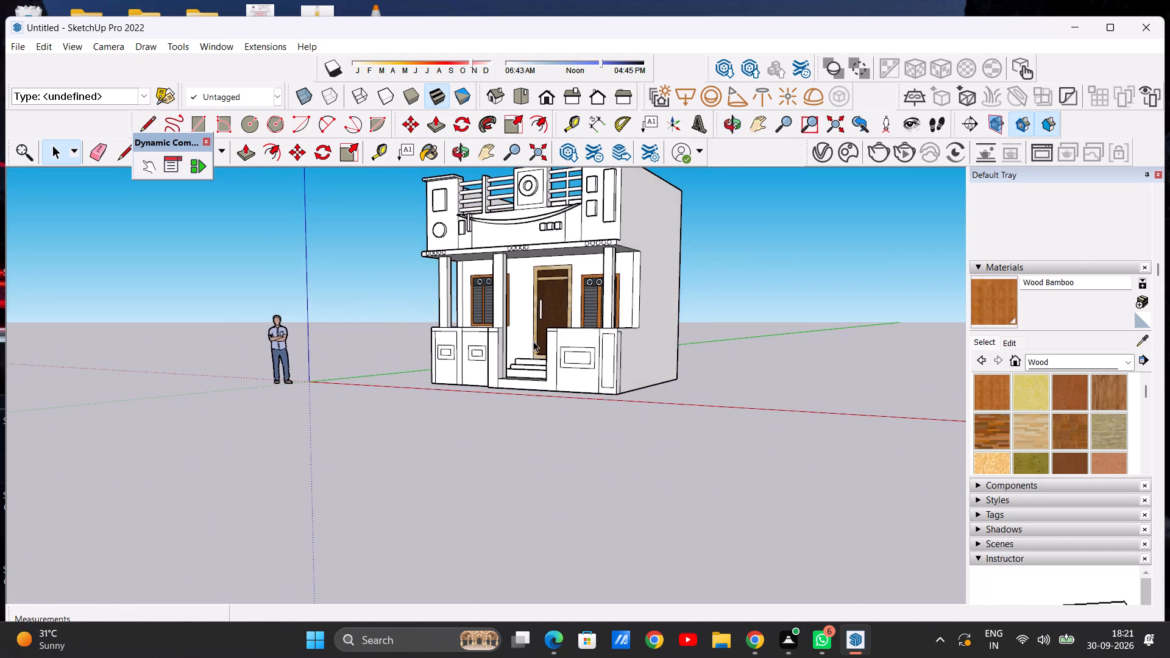
scroll(533, 341, "up", 7)
middle_click_drag(480, 356, 581, 379)
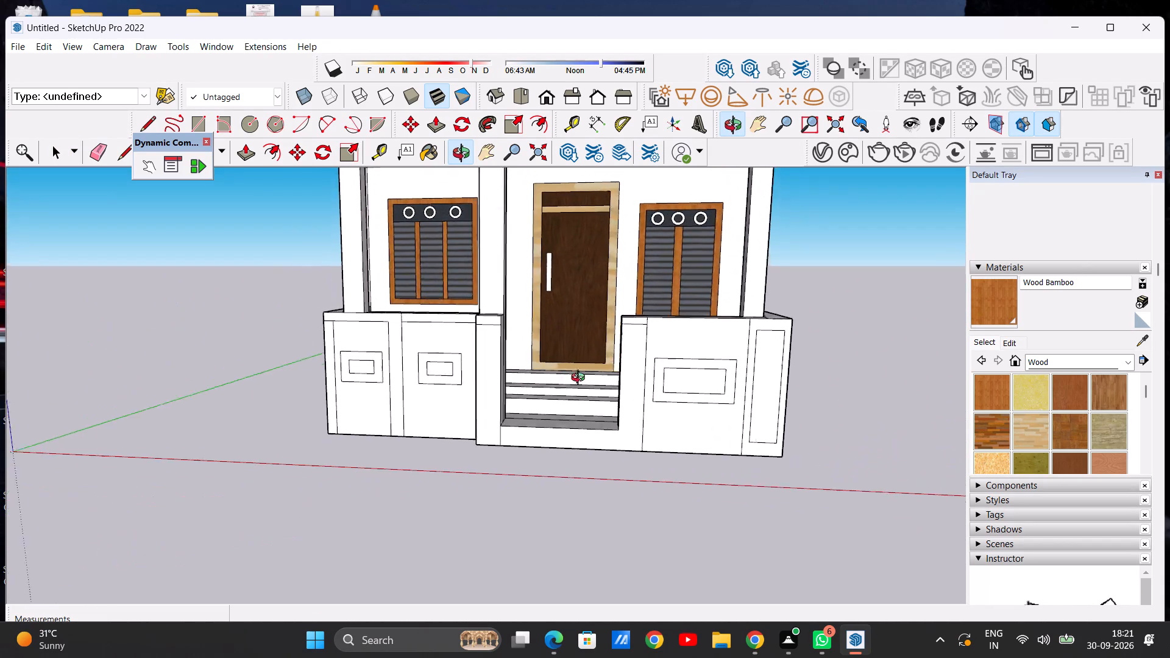
middle_click_drag(581, 379, 578, 381)
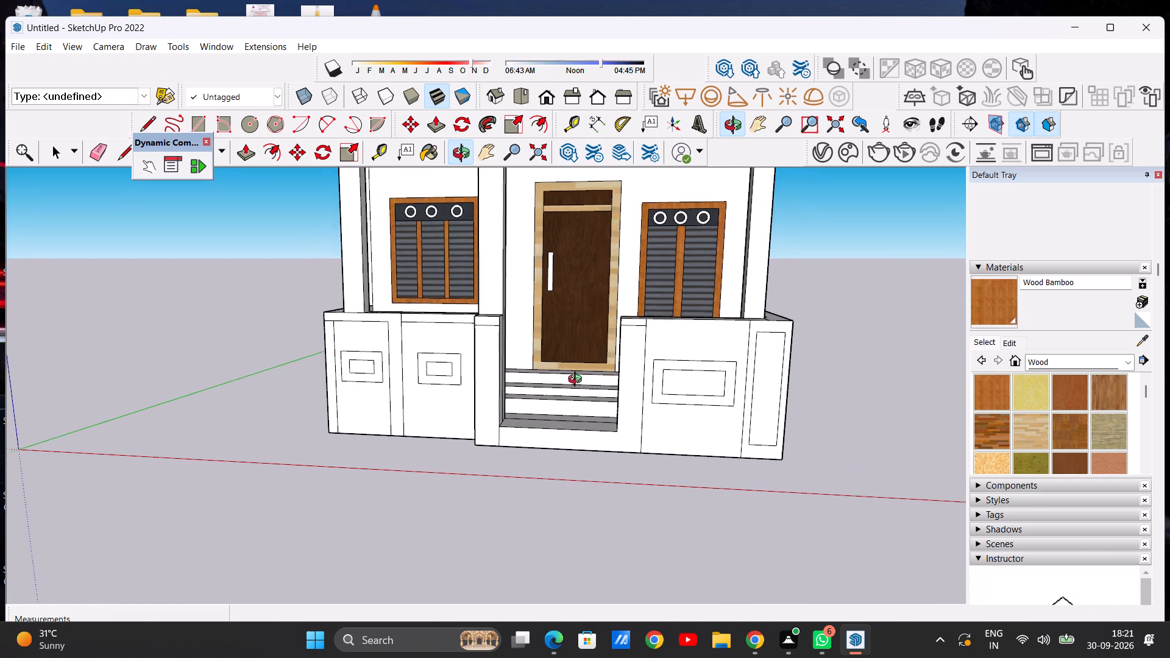
middle_click_drag(578, 381, 578, 380)
scroll(613, 318, "up", 1)
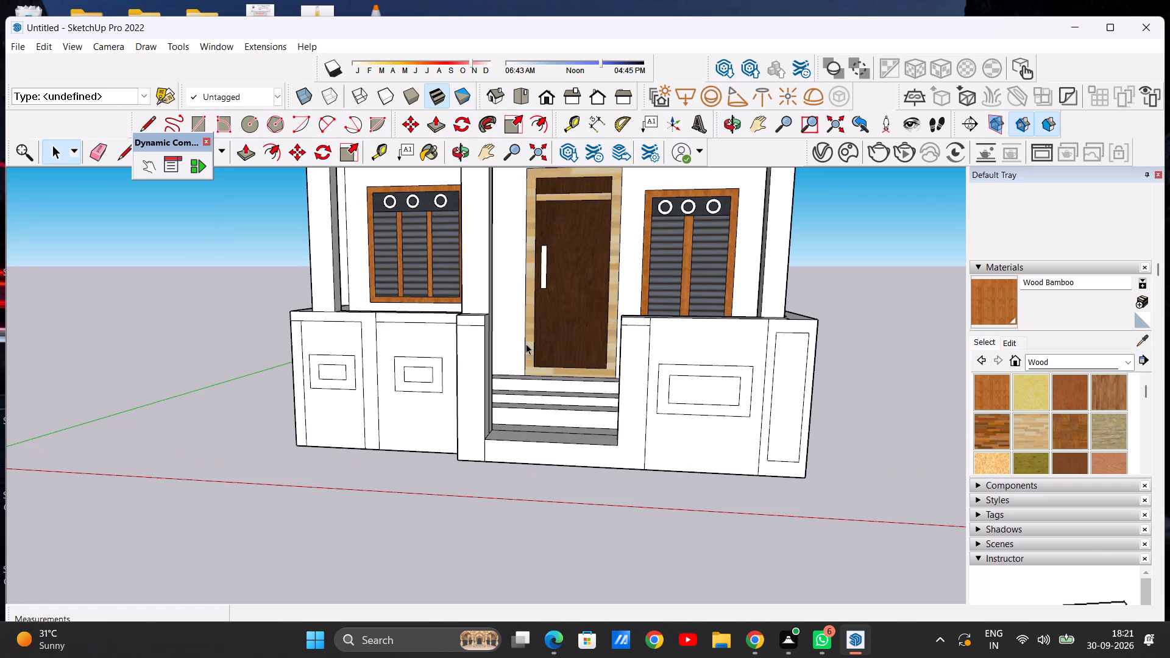
scroll(556, 332, "down", 4)
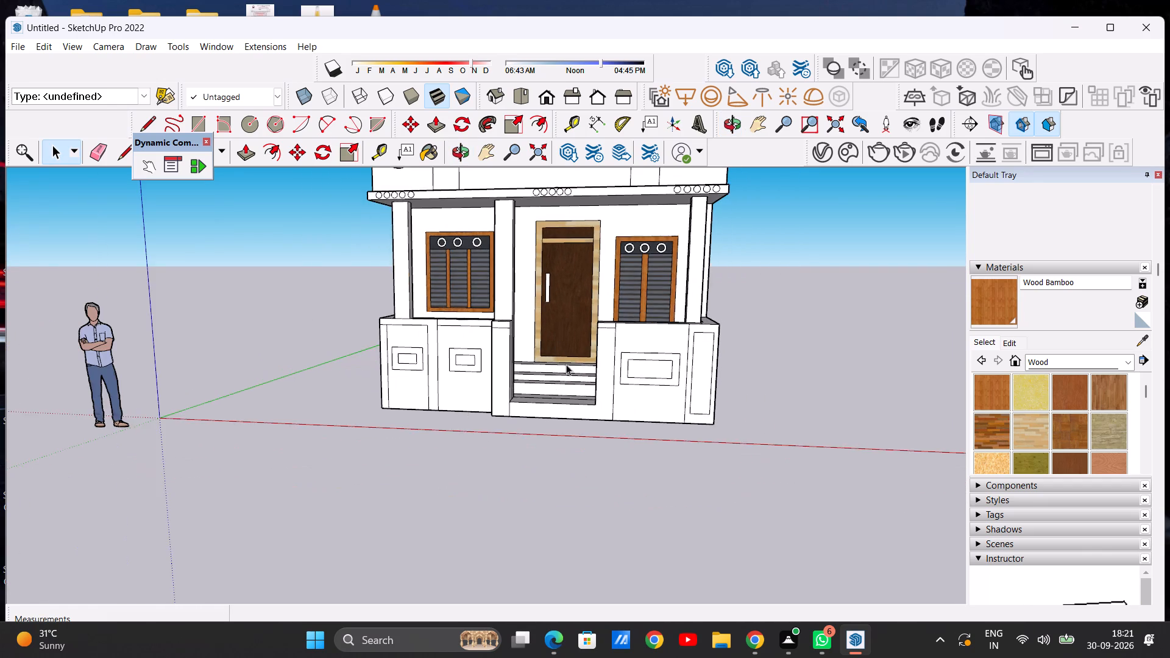
middle_click_drag(566, 364, 586, 330)
scroll(523, 372, "up", 4)
middle_click_drag(537, 386, 544, 493)
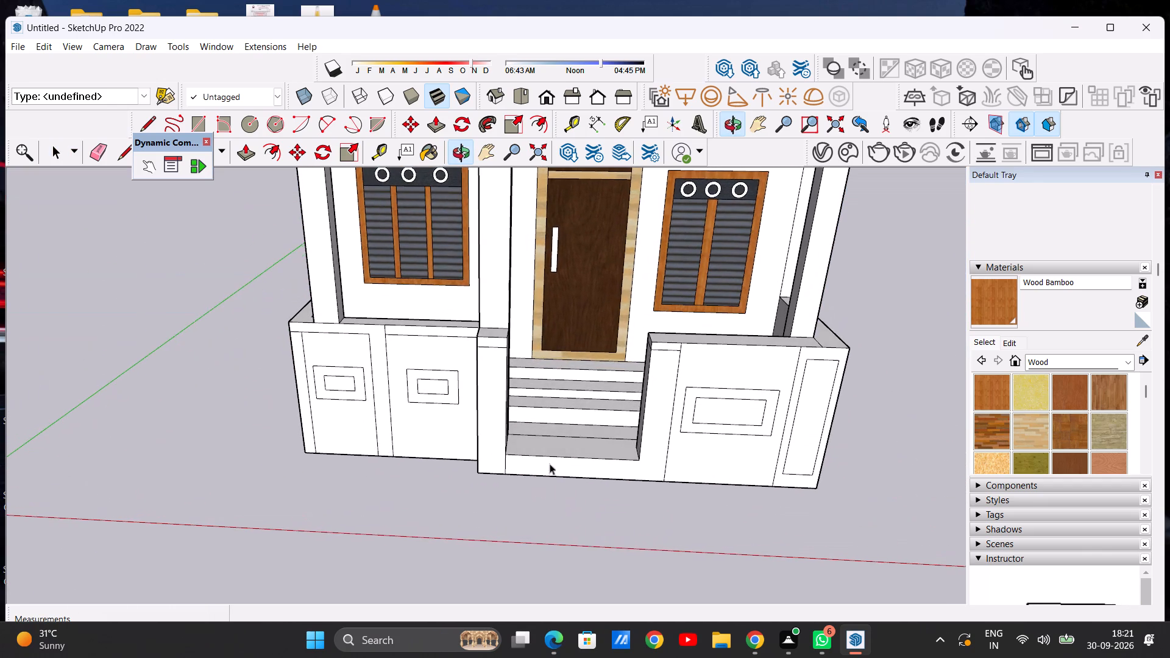
middle_click_drag(599, 406, 593, 369)
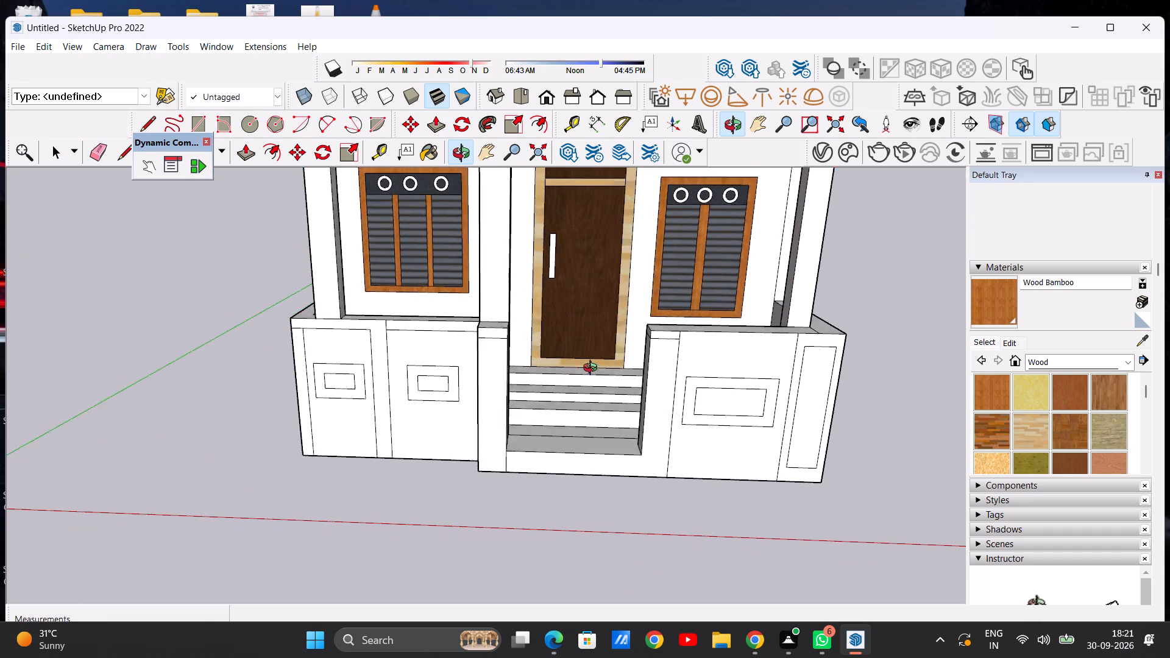
middle_click_drag(593, 369, 586, 364)
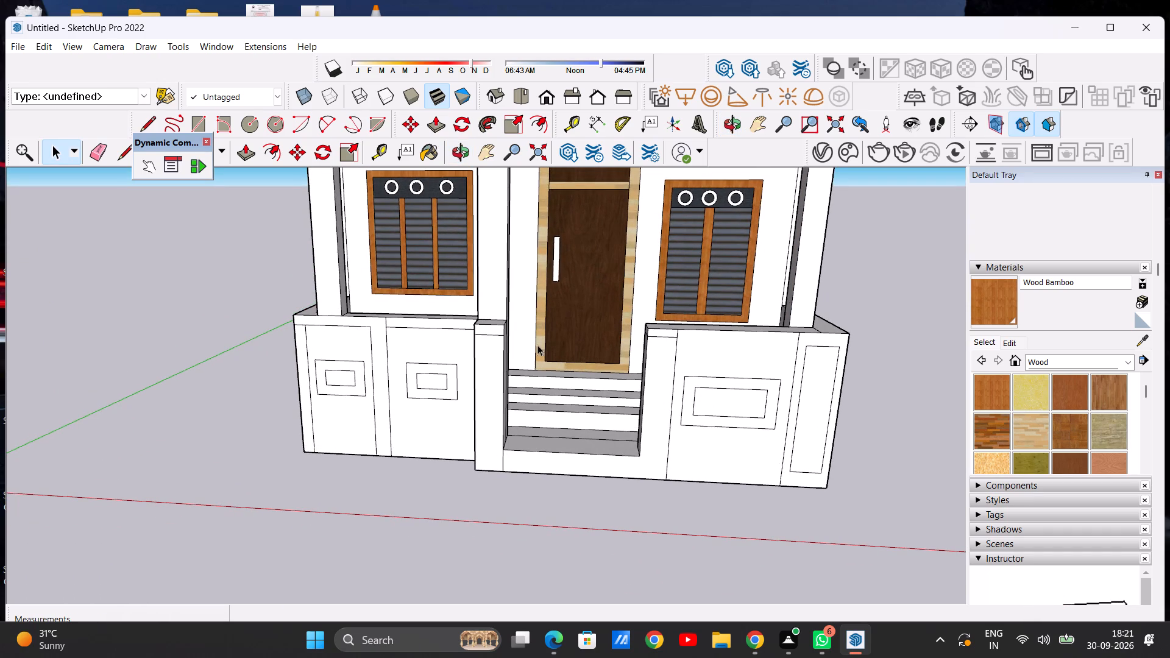
scroll(476, 298, "down", 2)
middle_click_drag(548, 380, 406, 397)
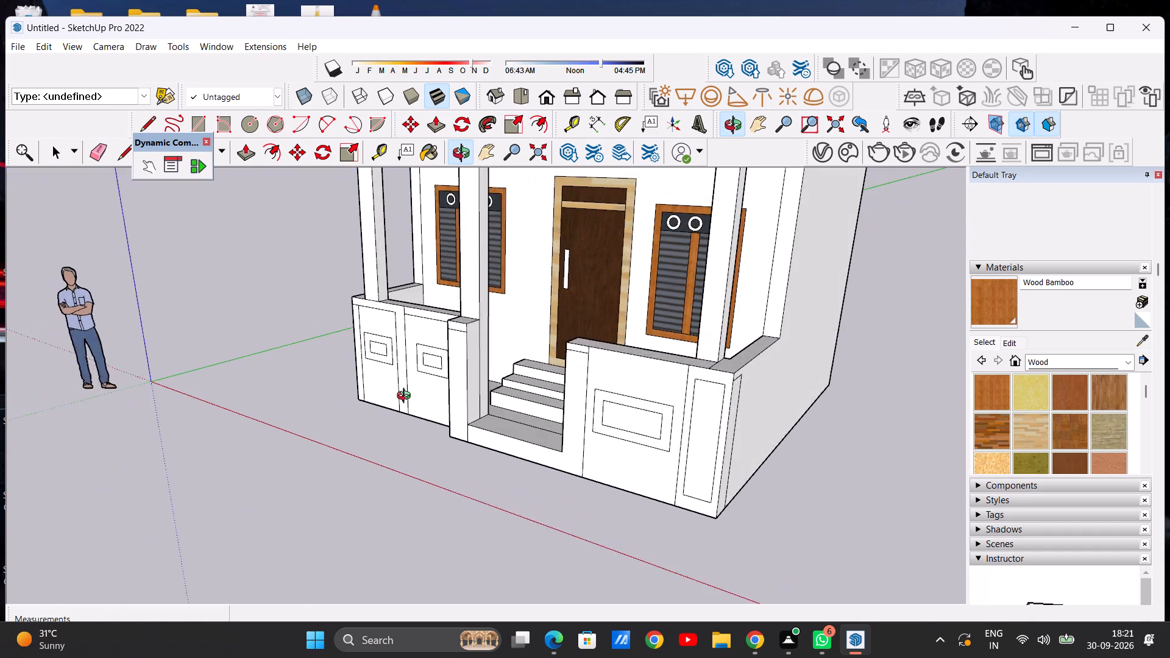
middle_click_drag(406, 397, 388, 386)
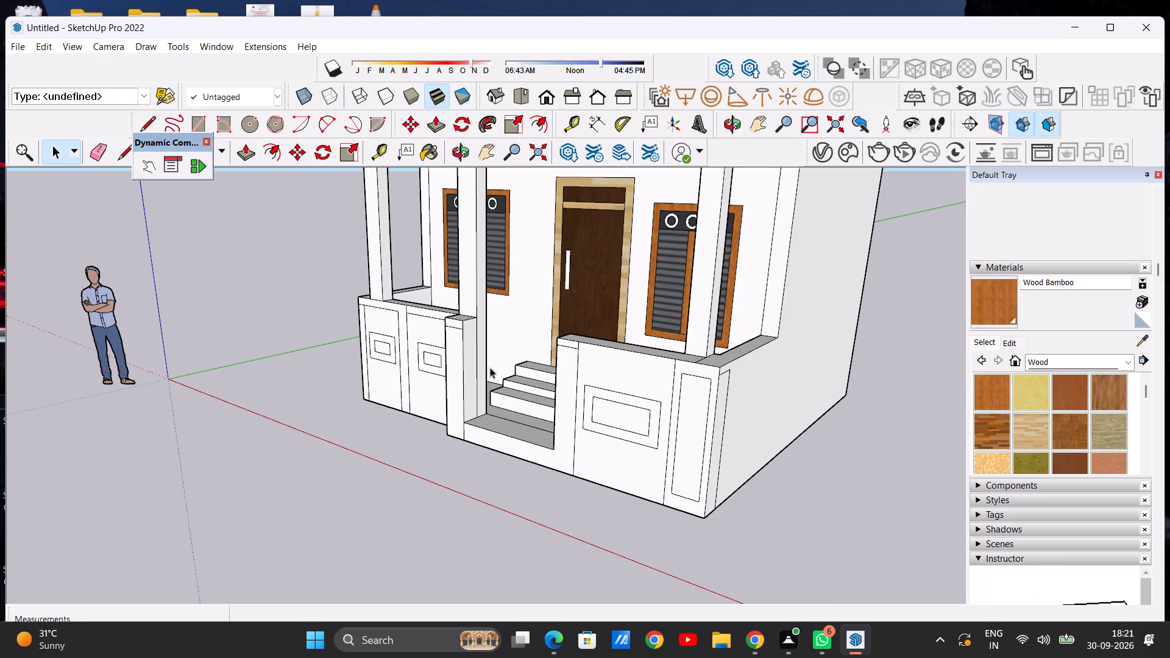
Push/Pull the inner side face of the short pier beside the steps about 4' 4 1/4" across the opening to the opposite low wall.
scroll(477, 362, "up", 5)
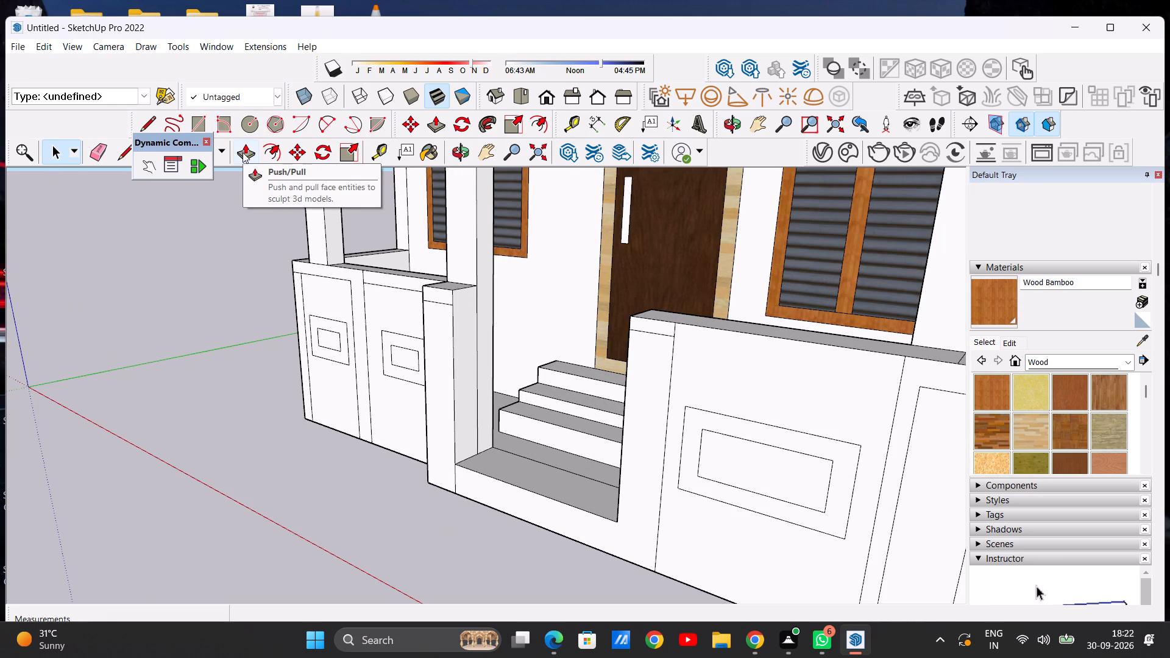
left_click(243, 152)
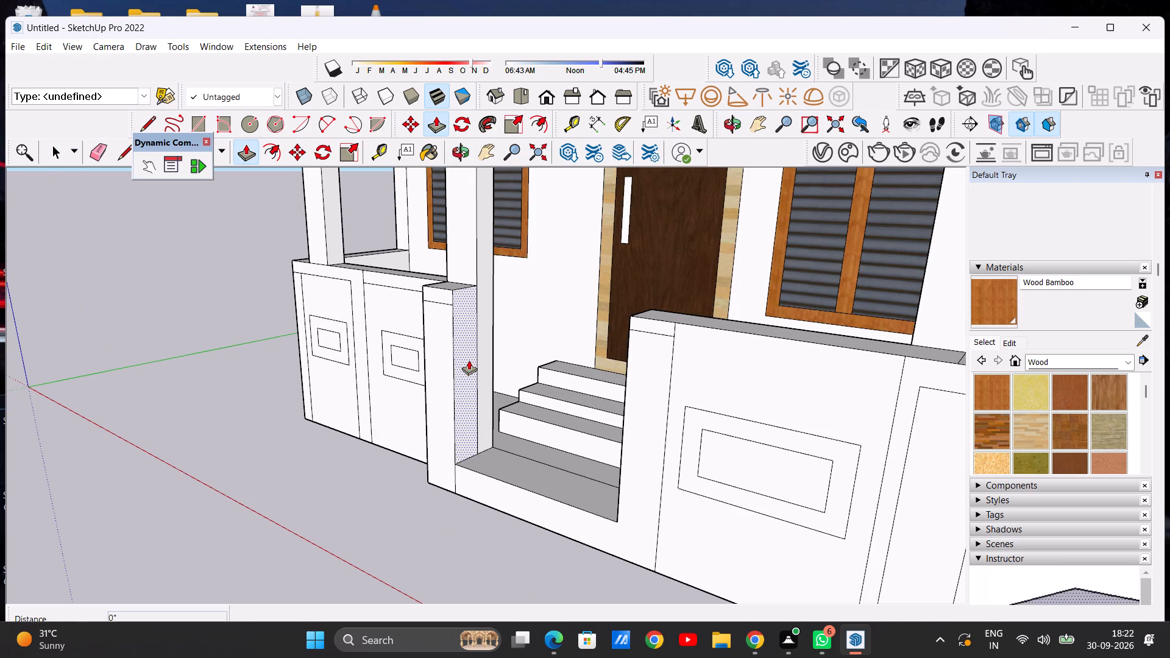
left_click(469, 360)
left_click(462, 376)
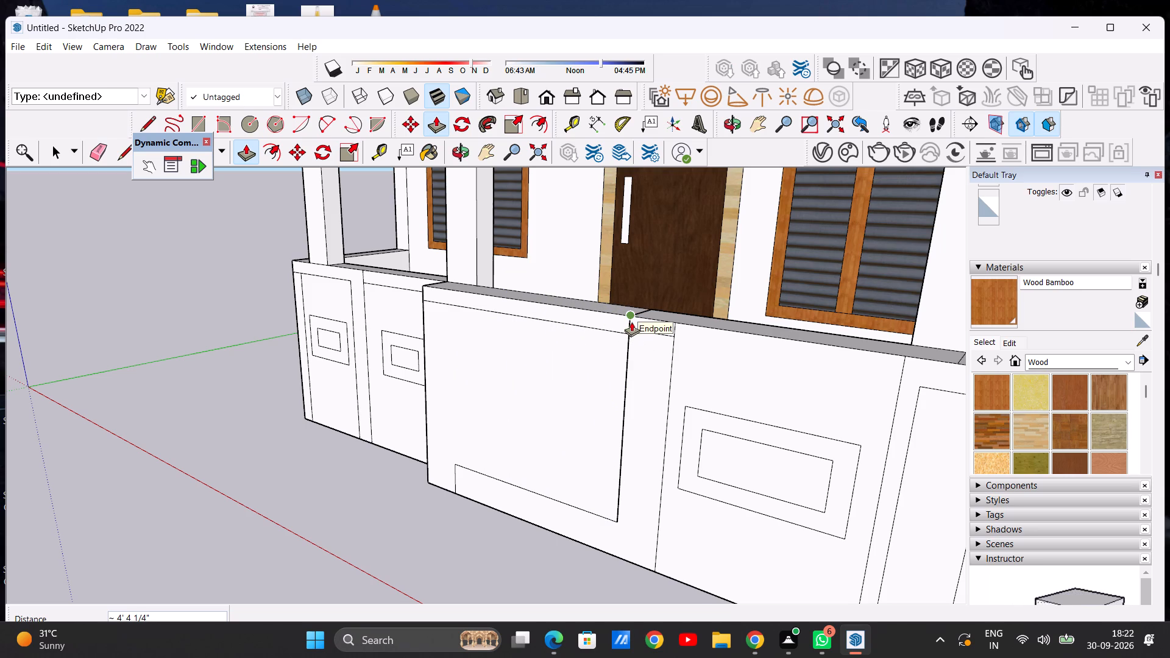
left_click(631, 322)
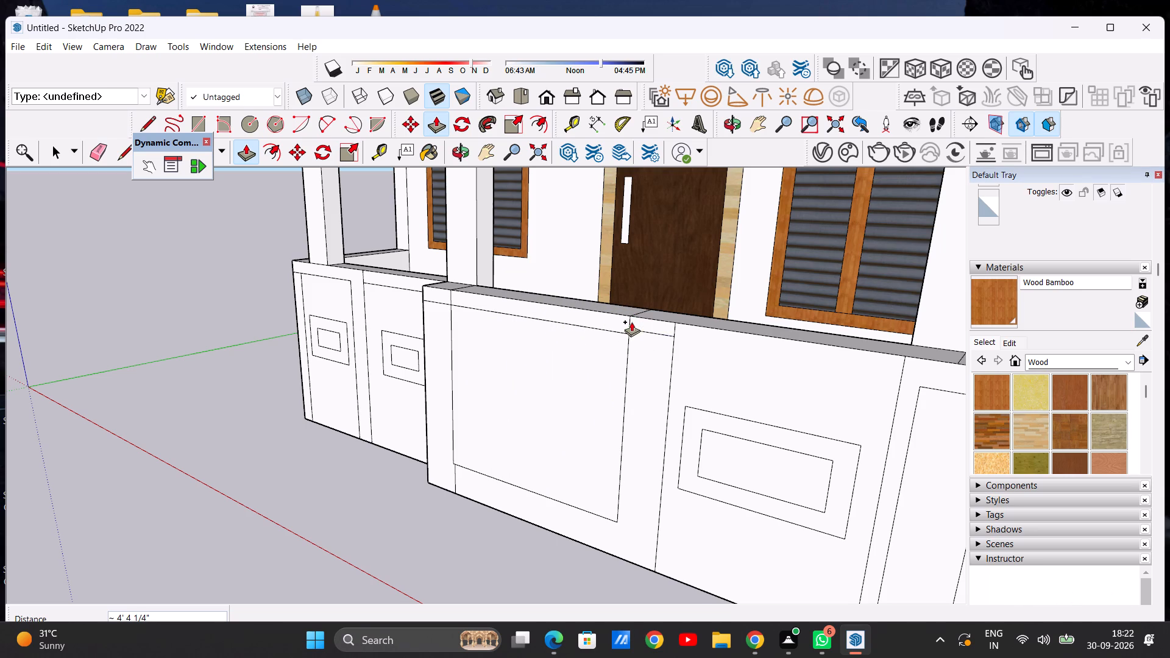
Erase the horizontal line across the top of the infilled gate face and the short vertical line below its left corner.
key("space")
middle_click_drag(507, 405, 687, 386)
scroll(594, 385, "down", 5)
middle_click_drag(623, 400, 601, 333)
scroll(614, 310, "up", 3)
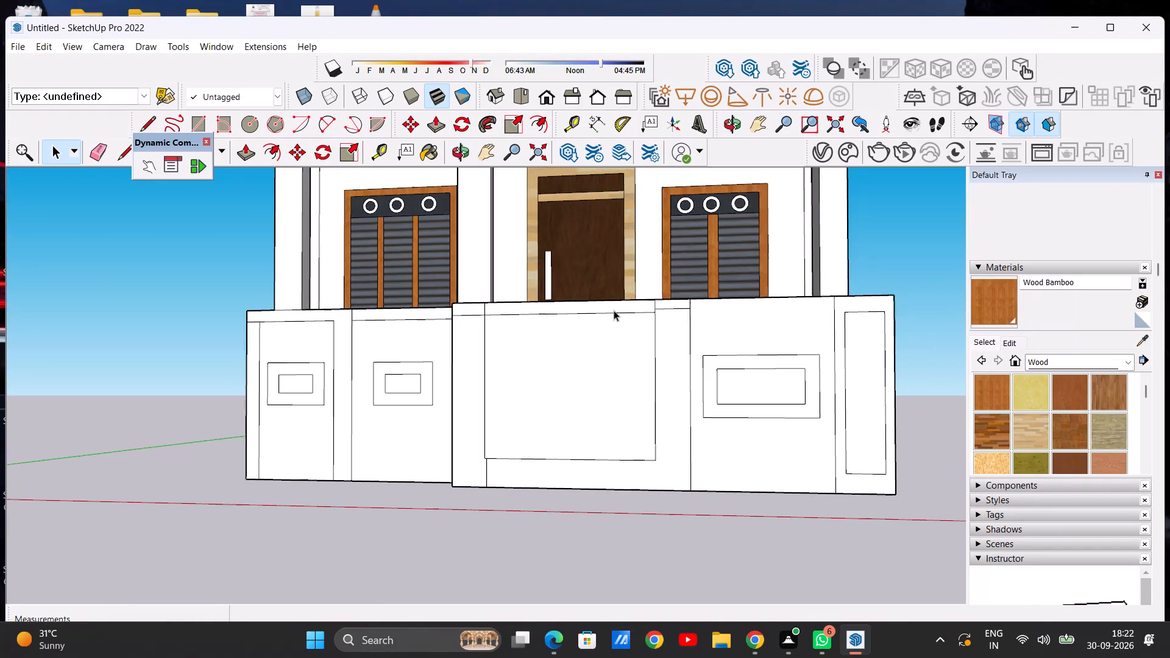
middle_click_drag(539, 359, 561, 394)
scroll(616, 359, "up", 2)
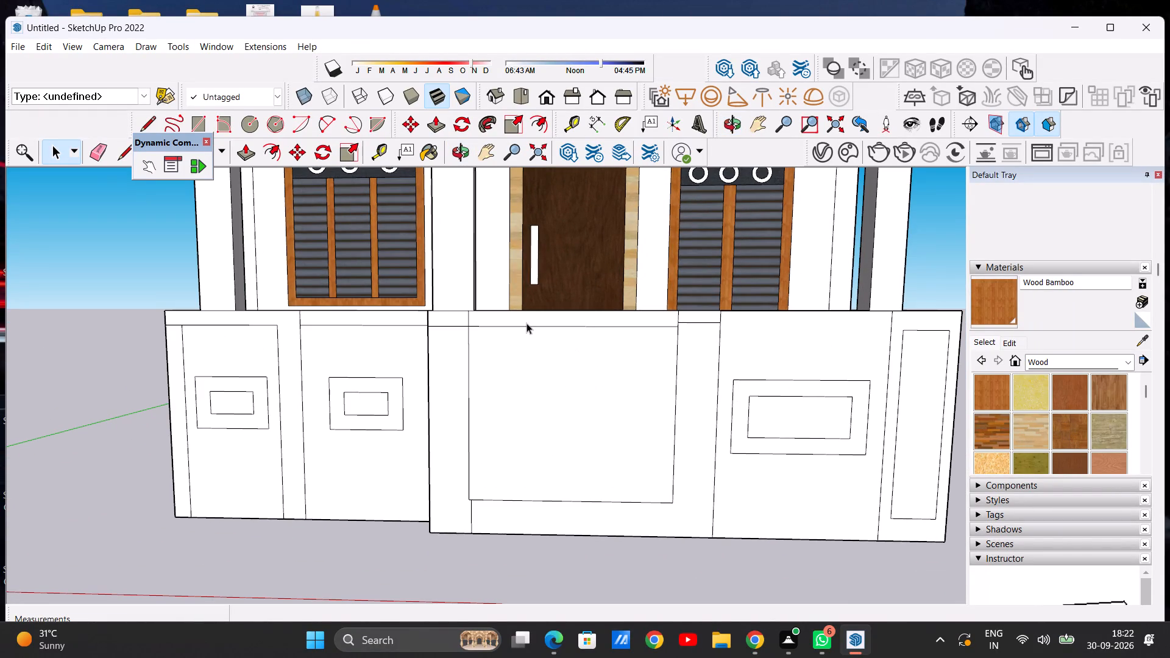
left_click(95, 155)
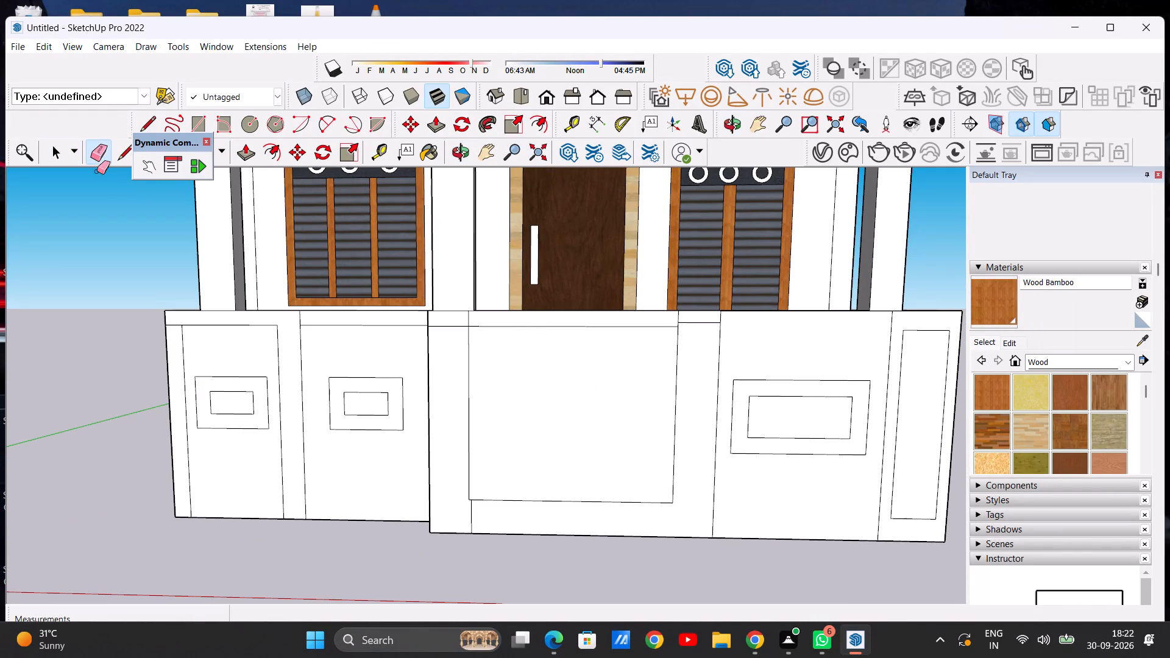
scroll(580, 319, "up", 4)
left_click_drag(573, 324, 573, 342)
scroll(569, 356, "down", 6)
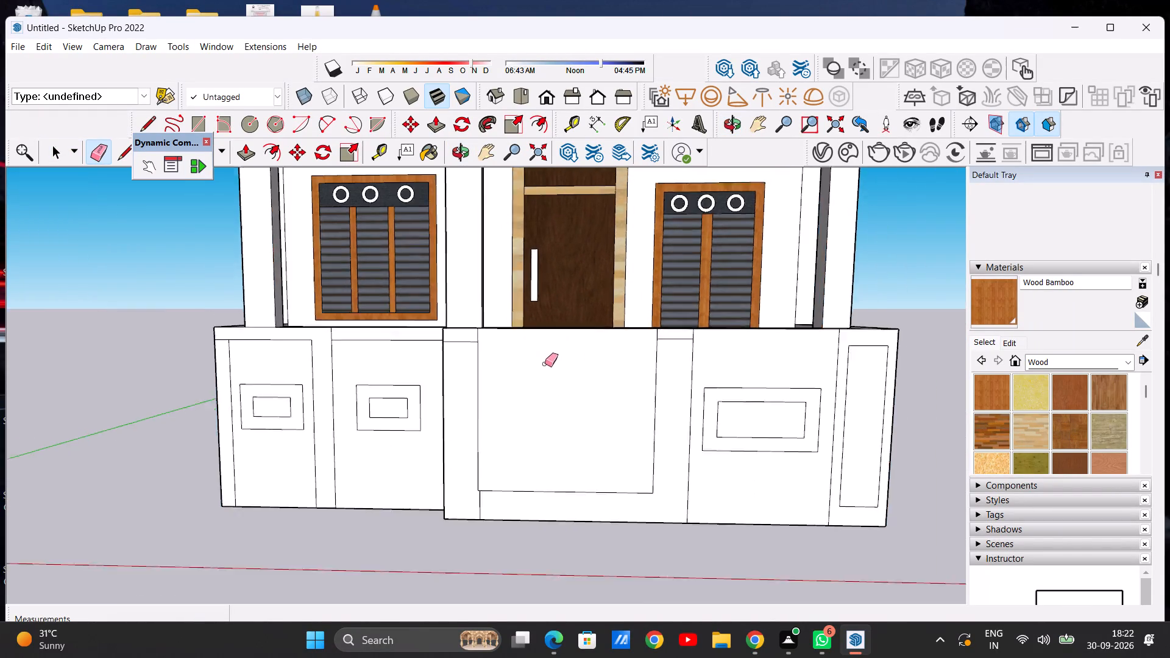
scroll(545, 364, "down", 5)
scroll(590, 392, "up", 1)
scroll(513, 492, "up", 4)
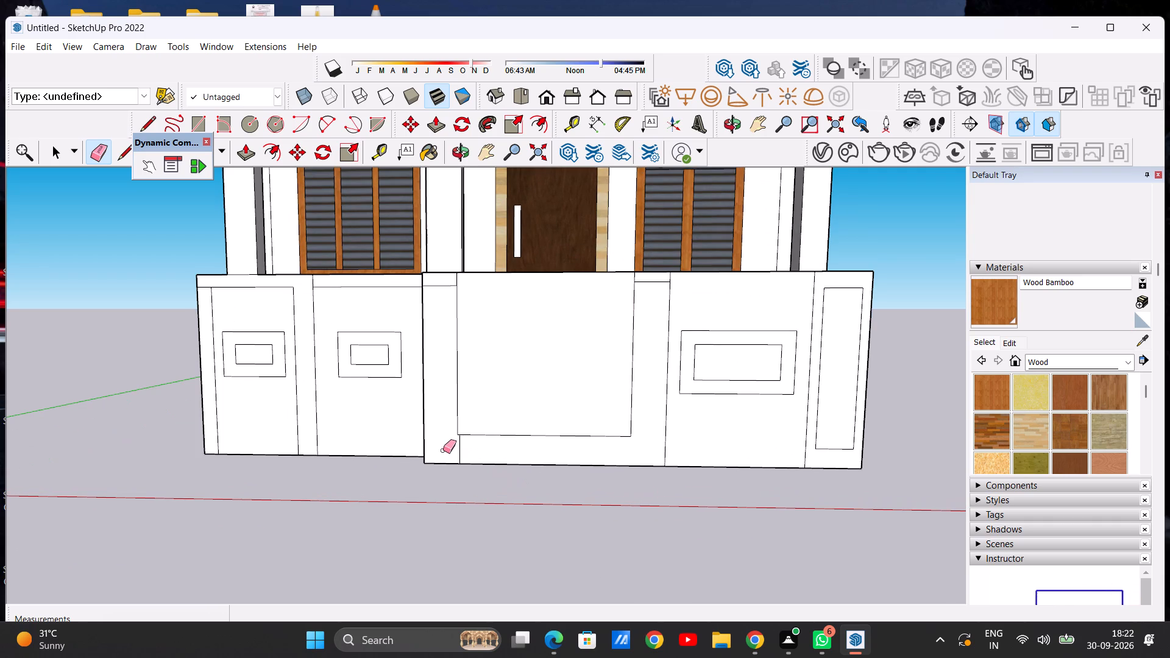
scroll(466, 447, "up", 4)
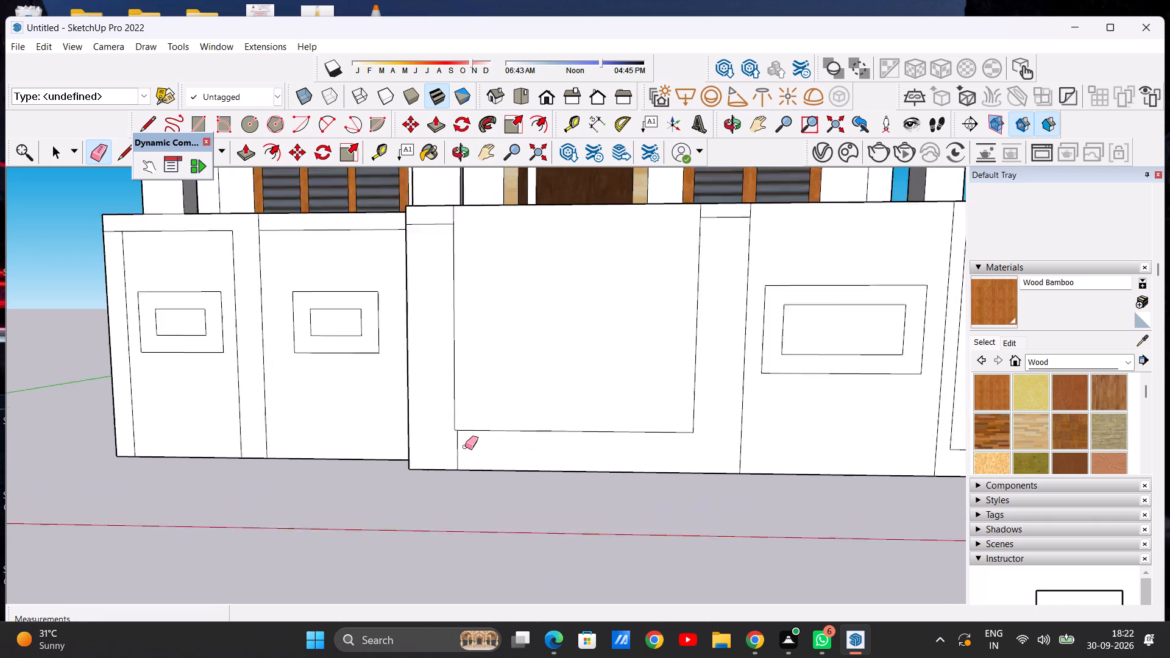
scroll(465, 447, "up", 2)
left_click(452, 447)
Draw a 9" vertical line from each lower corner of the gate face down to the wall's base edge.
key("l")
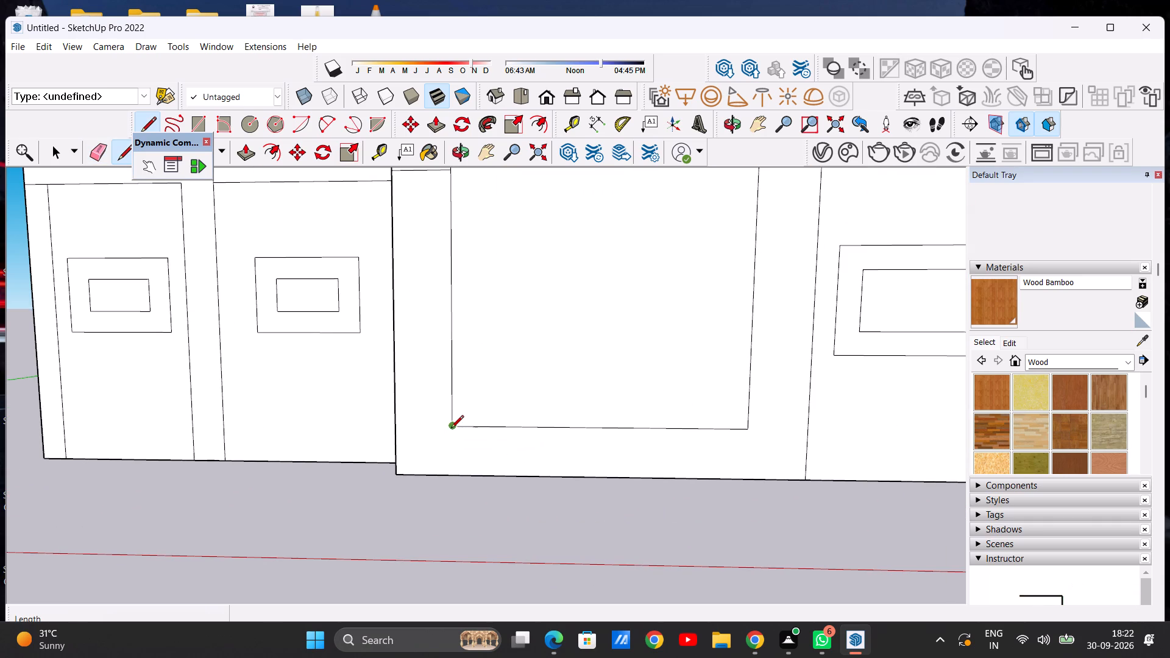
left_click(451, 429)
left_click(449, 478)
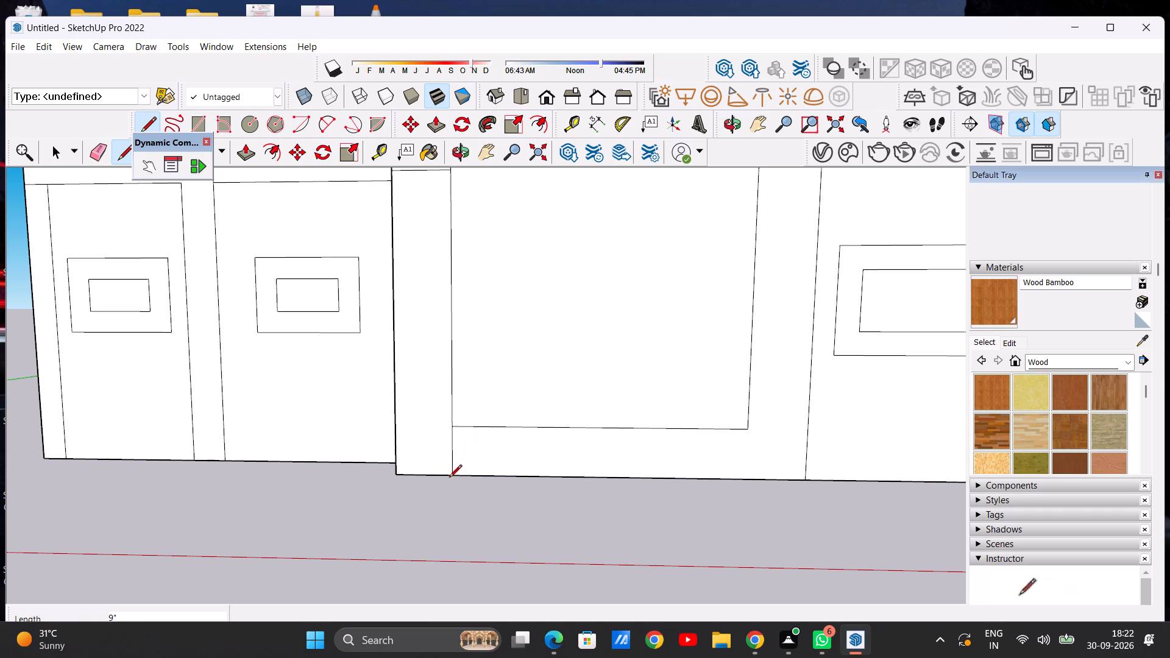
left_click(746, 430)
left_click(746, 479)
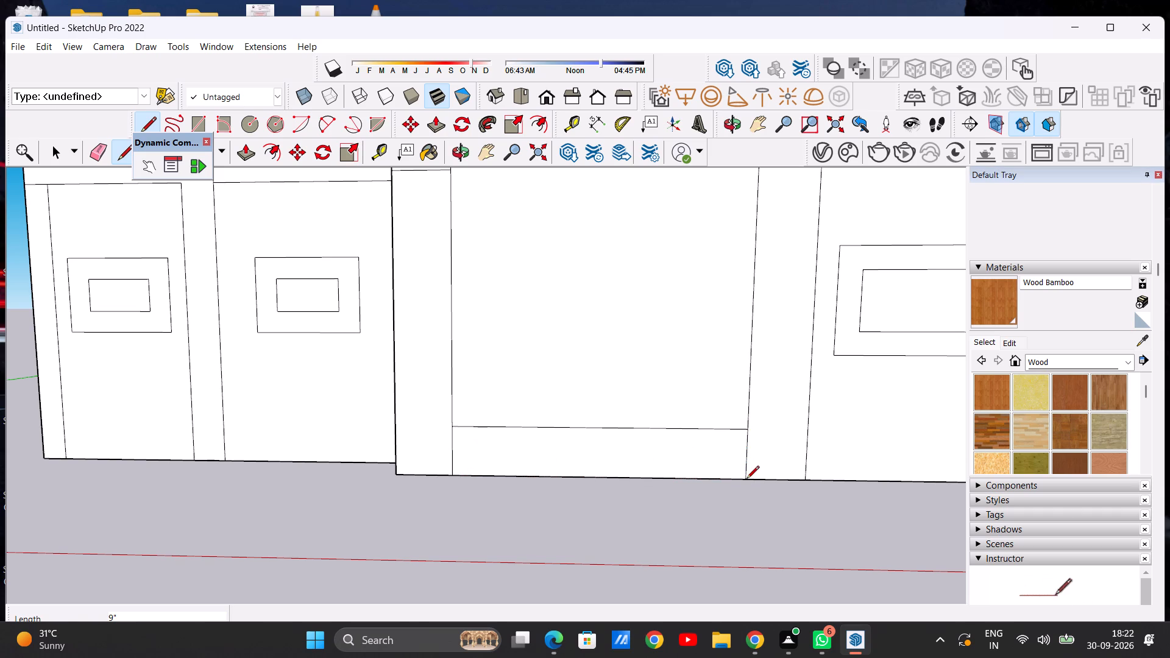
key("space")
Draw two vertical lines about 4' 7/8" long from the gate face's top edge to its lower line, forming a narrow central strip.
scroll(658, 451, "down", 12)
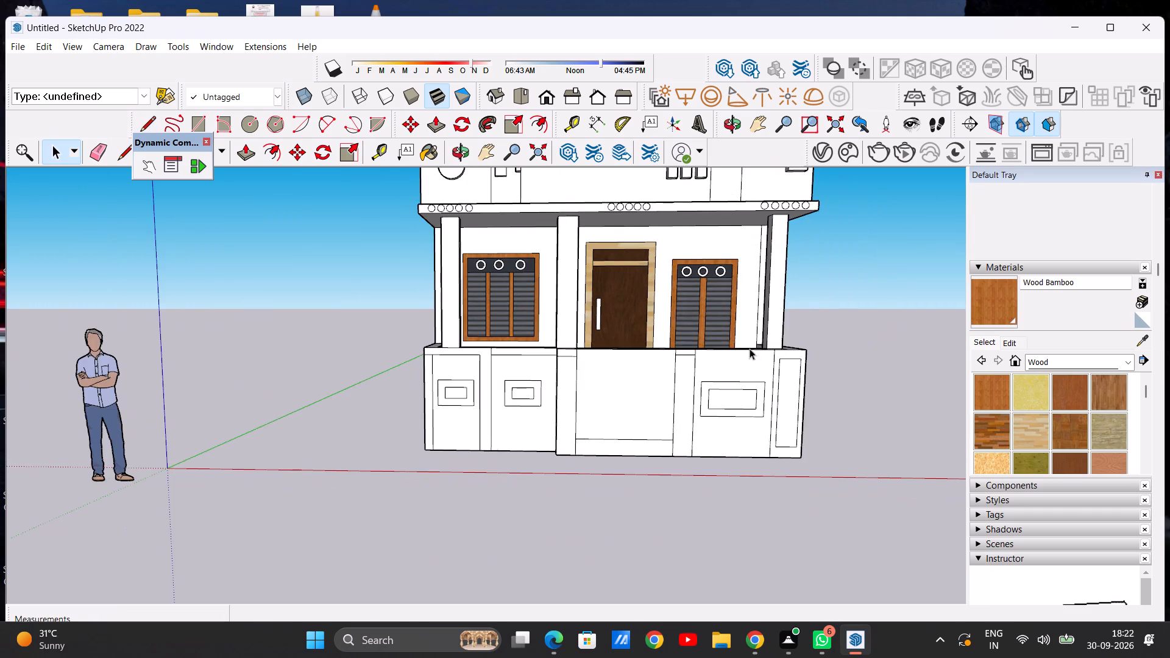
scroll(736, 350, "up", 7)
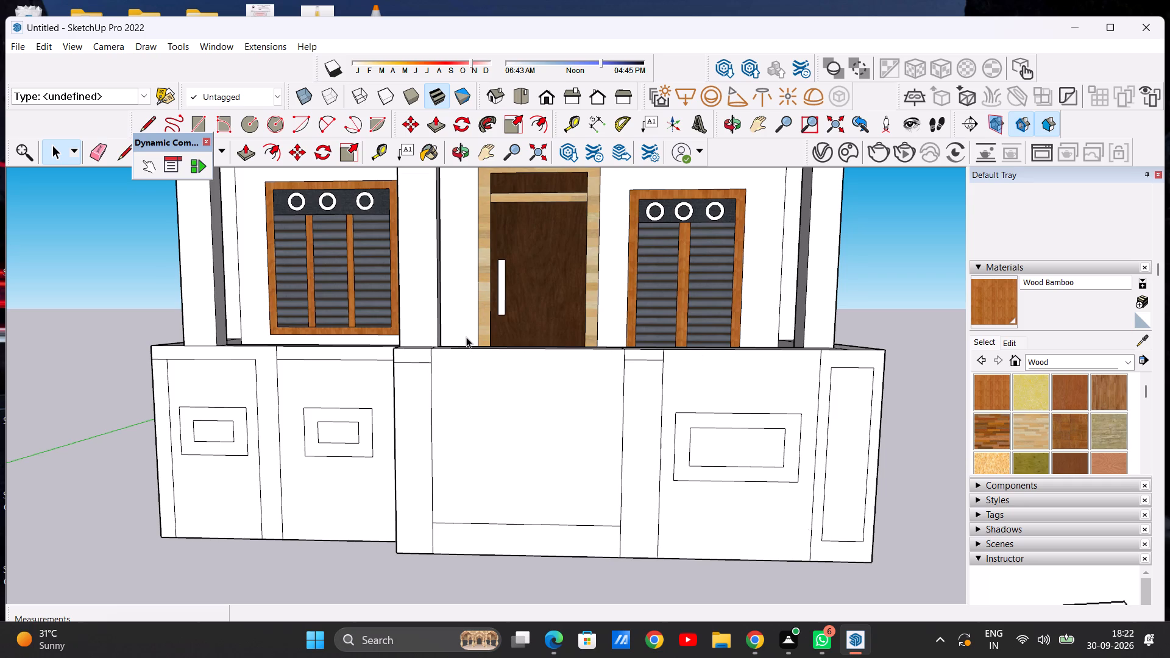
key("l")
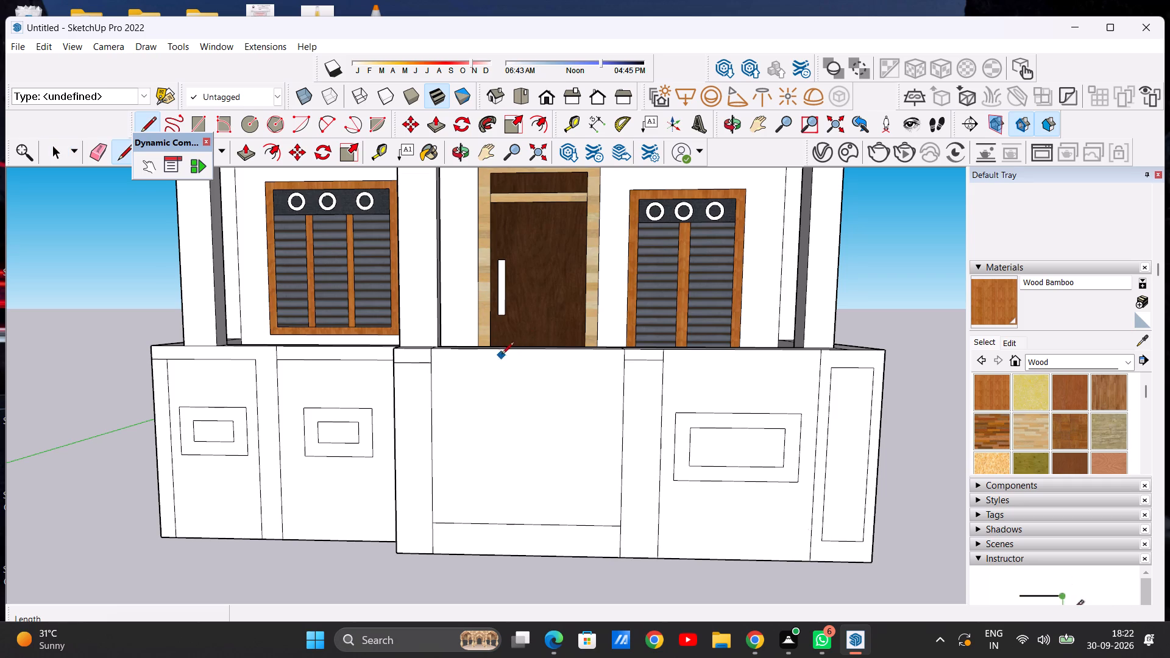
left_click(506, 348)
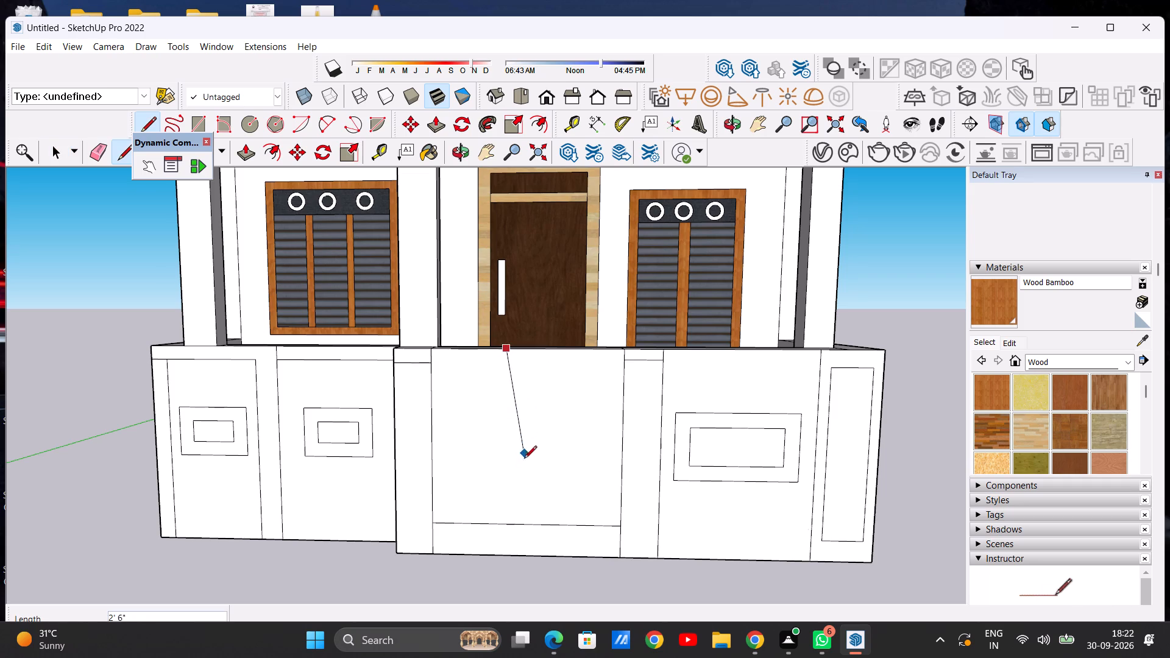
left_click(514, 519)
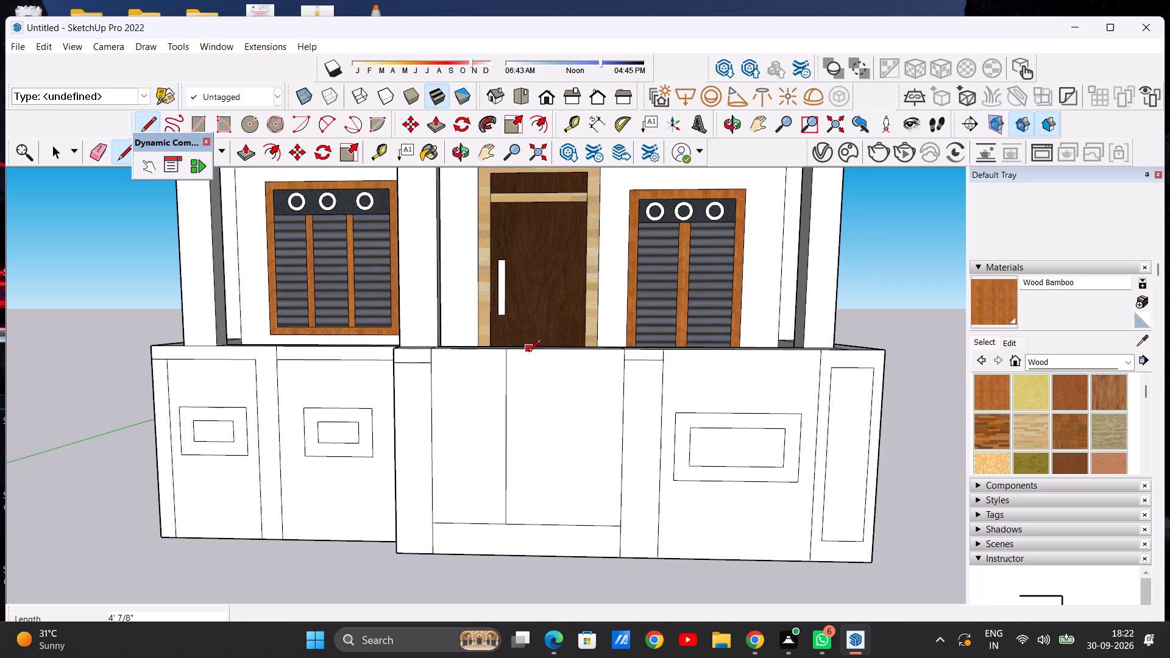
left_click(528, 353)
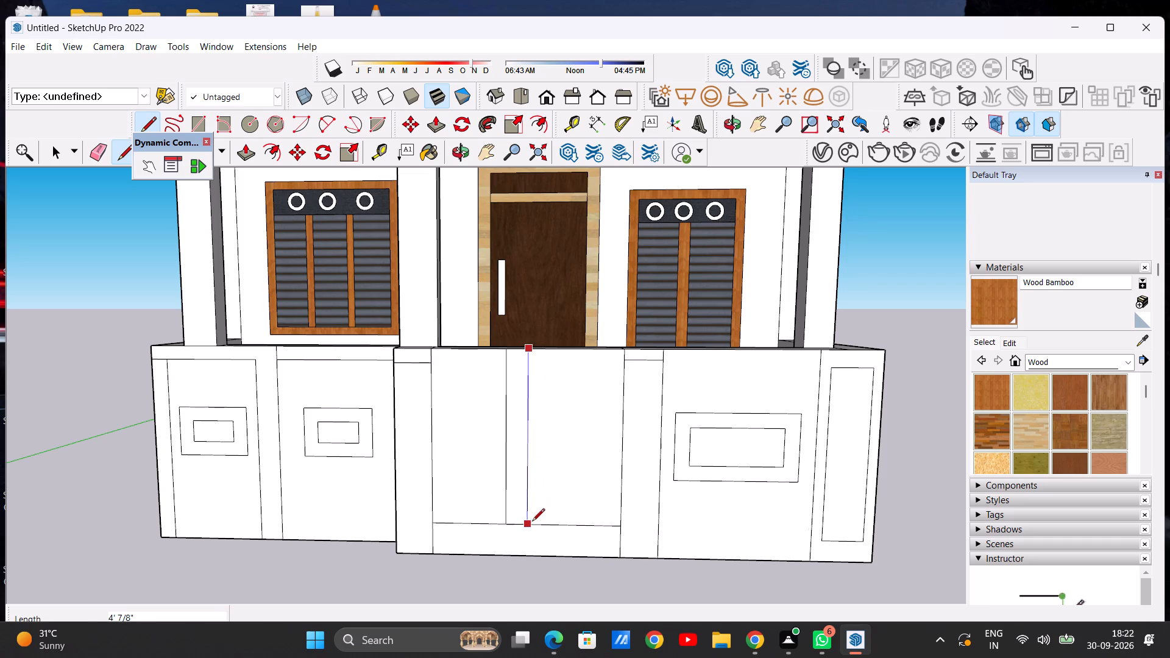
left_click(531, 523)
key("space")
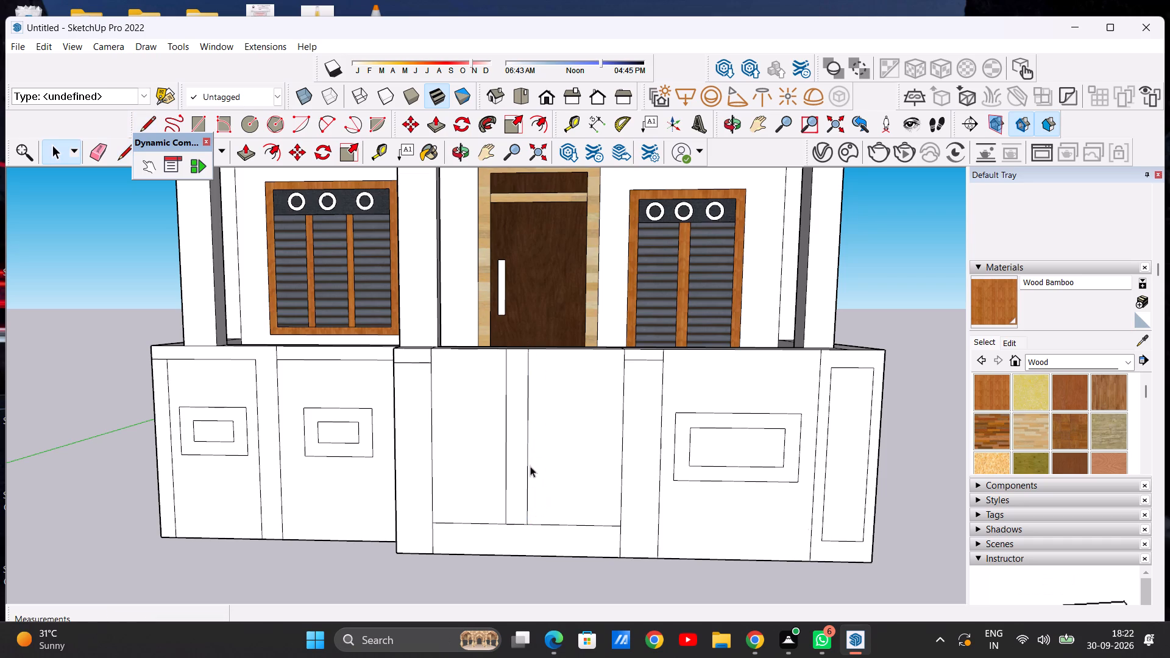
Draw a narrow vertical handle rectangle about 1' 6 1/4" by 1 5/16" inside the gate's central strip.
scroll(501, 360, "up", 5)
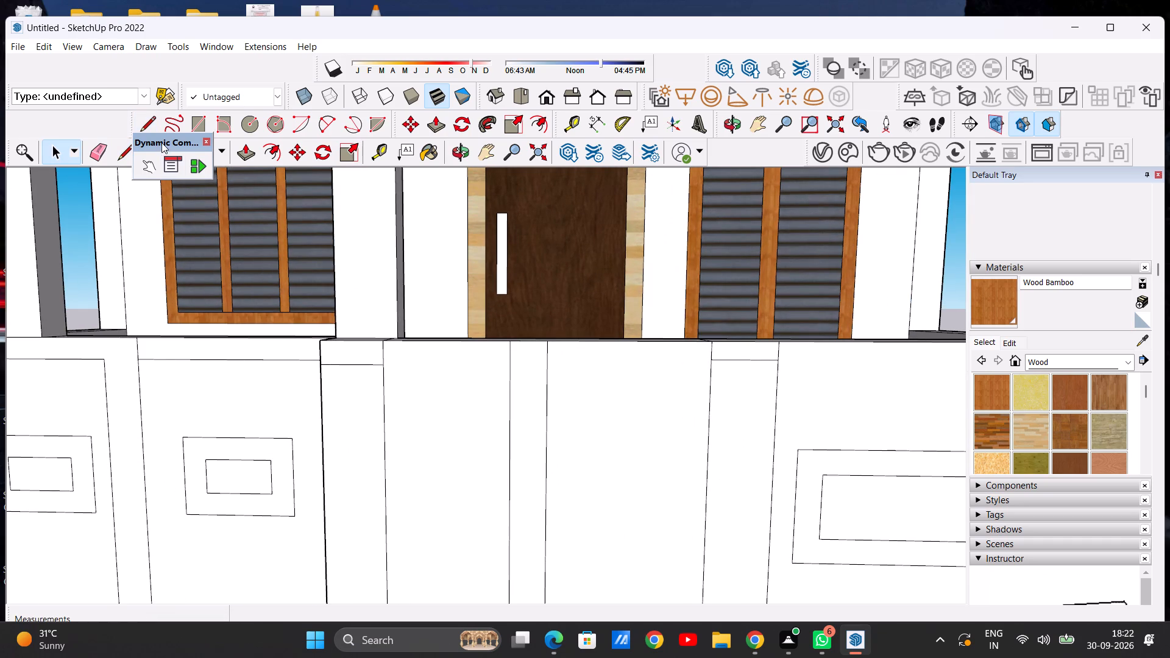
scroll(536, 362, "down", 5)
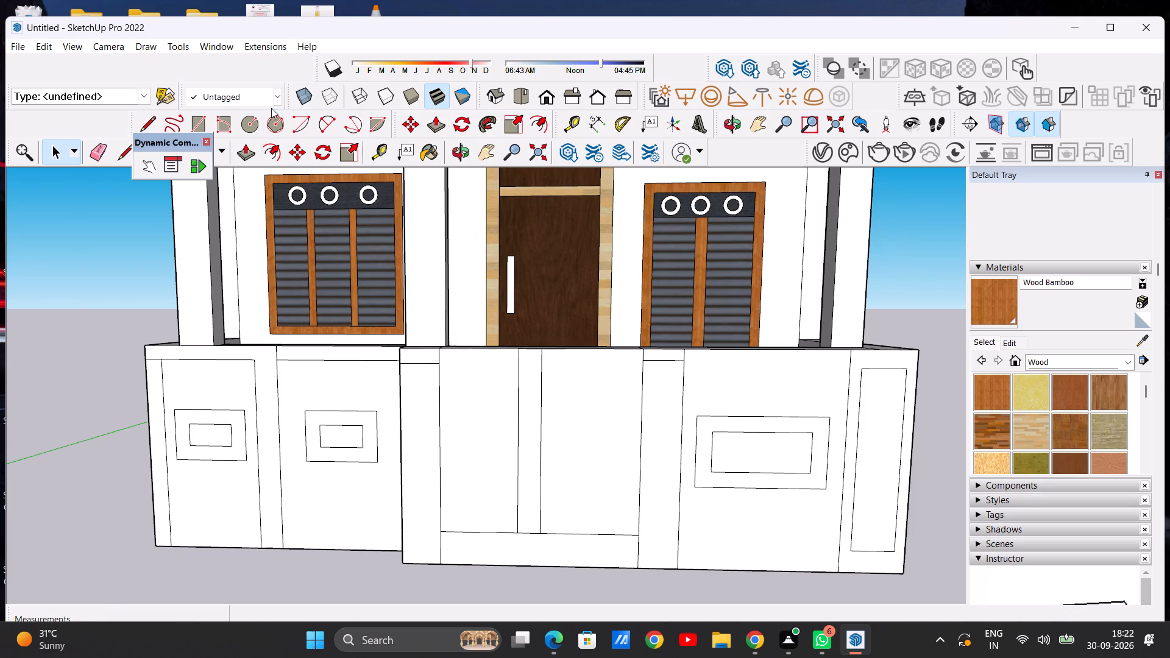
key("r")
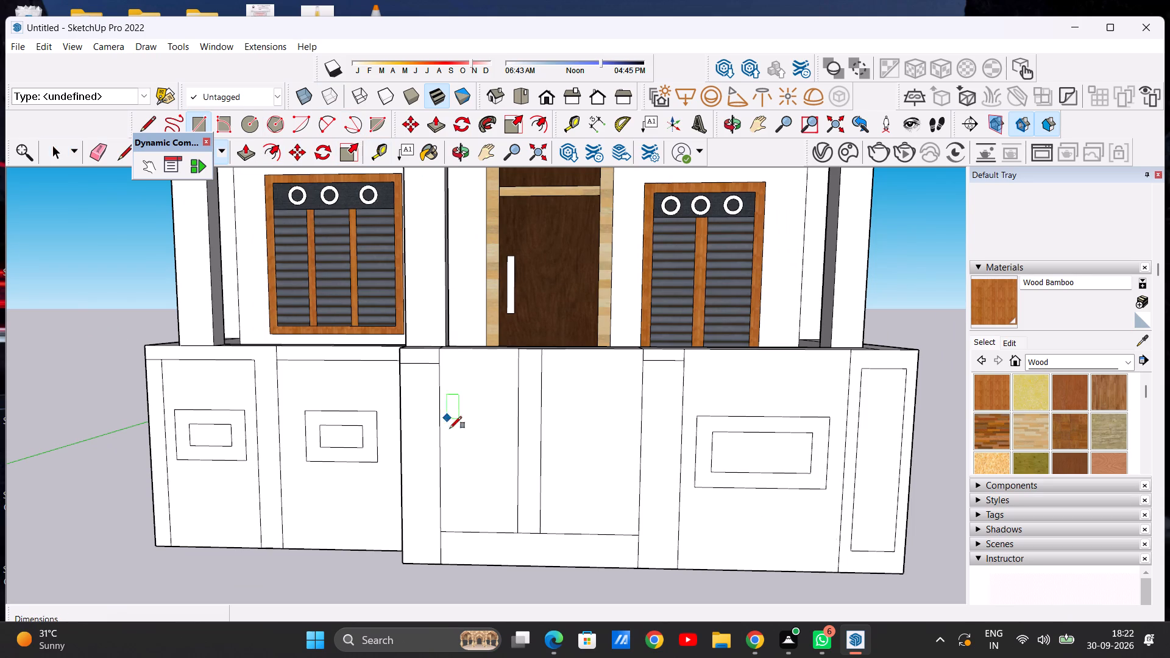
scroll(540, 472, "up", 7)
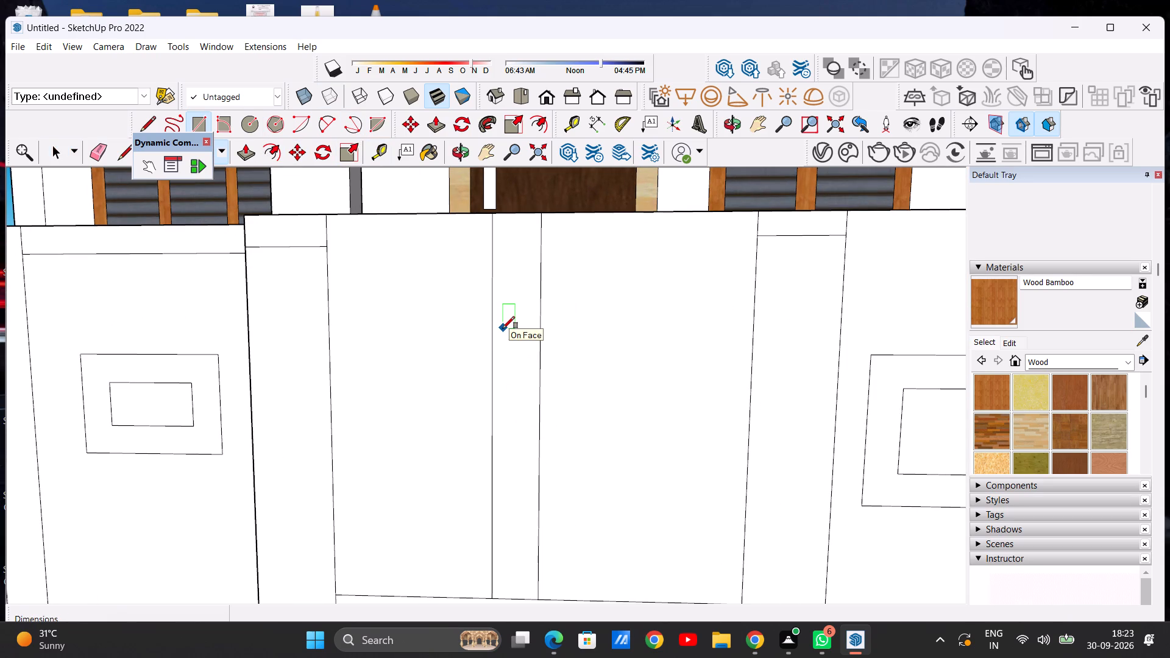
left_click(503, 328)
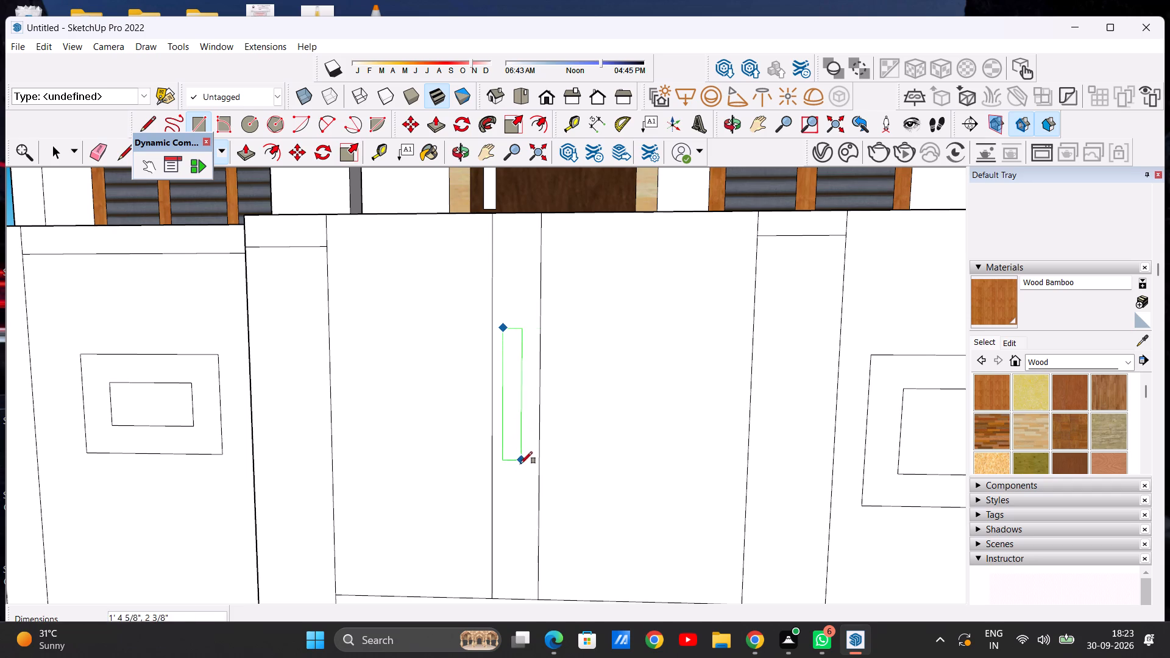
left_click(512, 473)
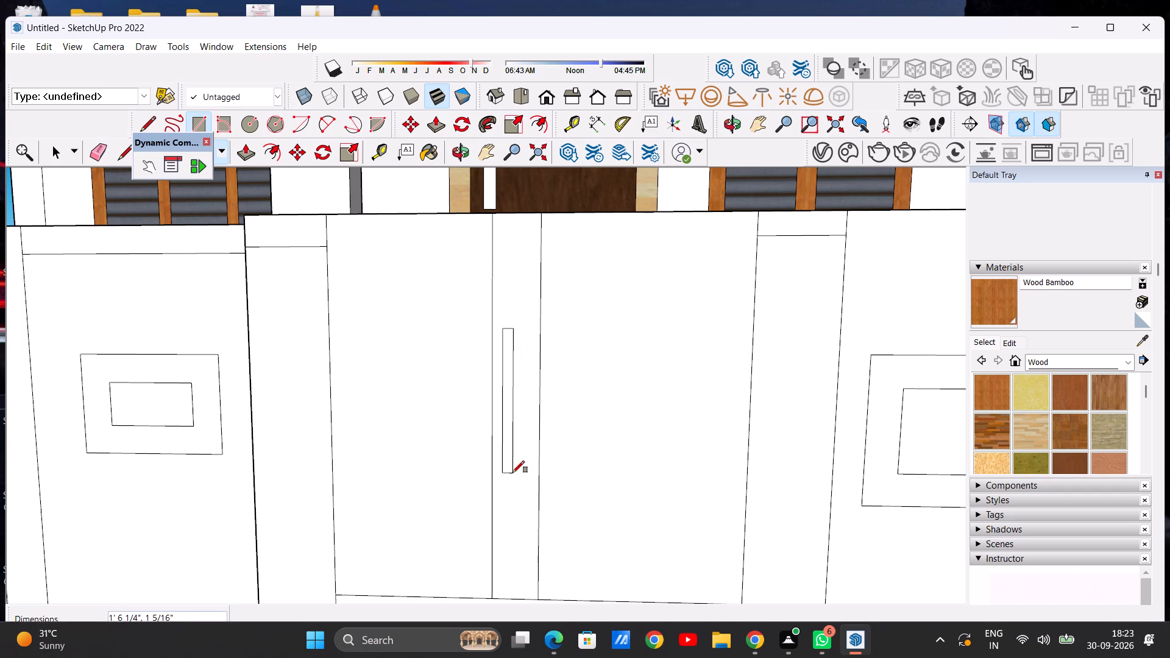
key("space")
Copy the handle rectangle about 2 5/16" sideways within the central strip to make a matching second handle.
scroll(545, 313, "down", 8)
scroll(537, 353, "up", 6)
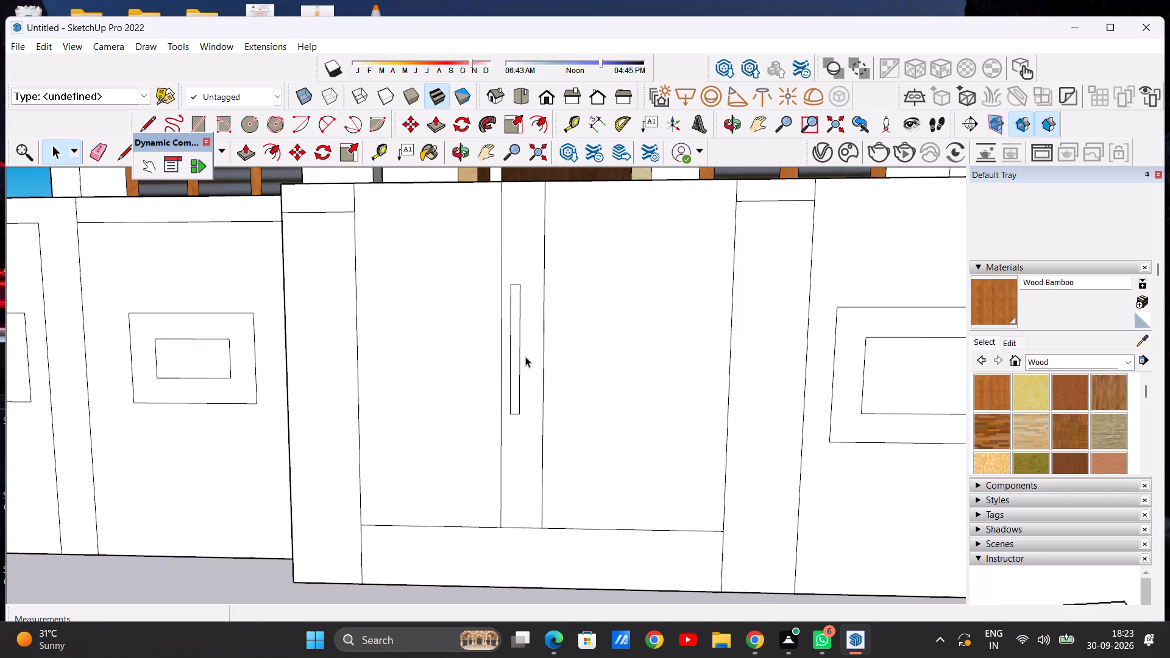
scroll(524, 357, "up", 6)
double_click(511, 377)
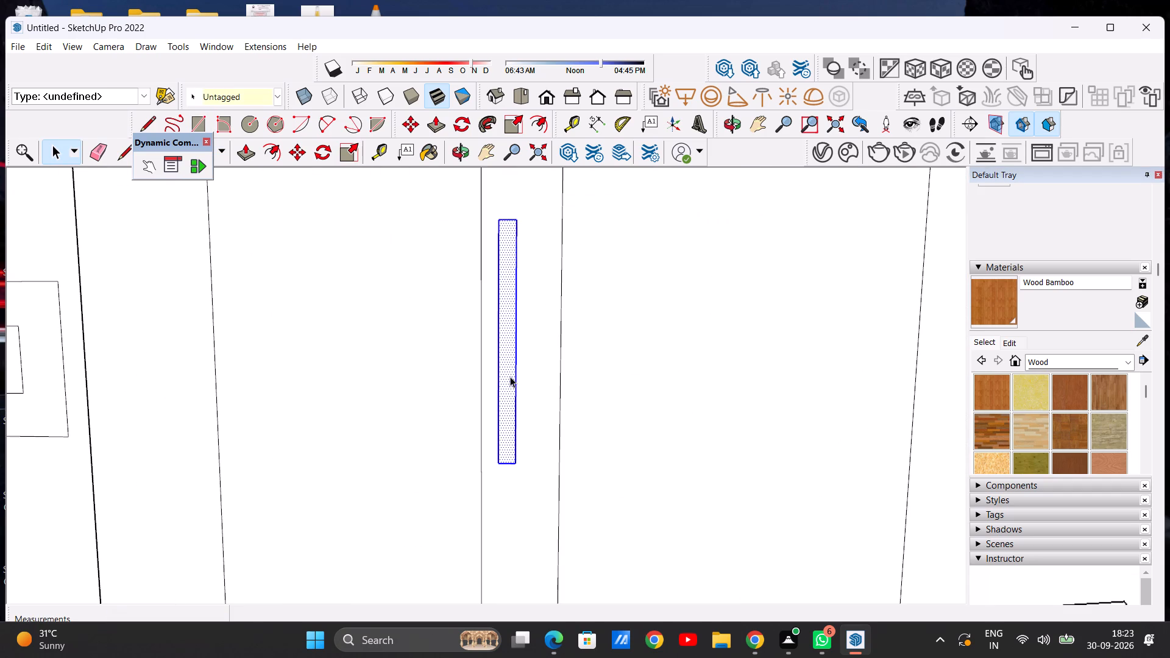
key("m")
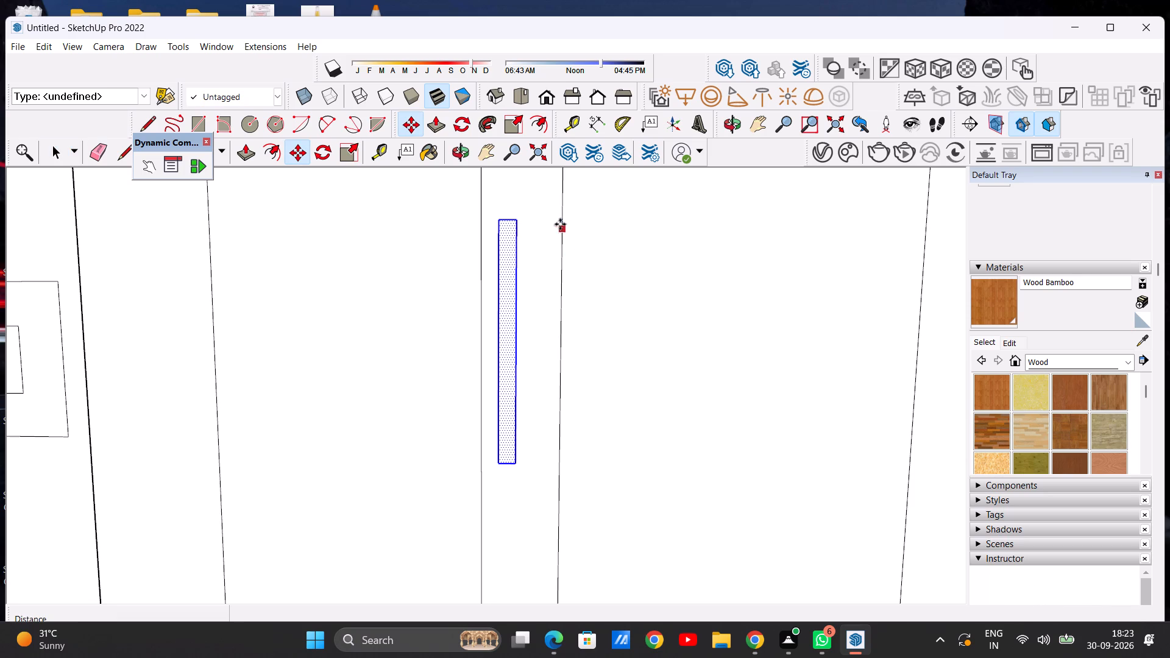
left_click(517, 222)
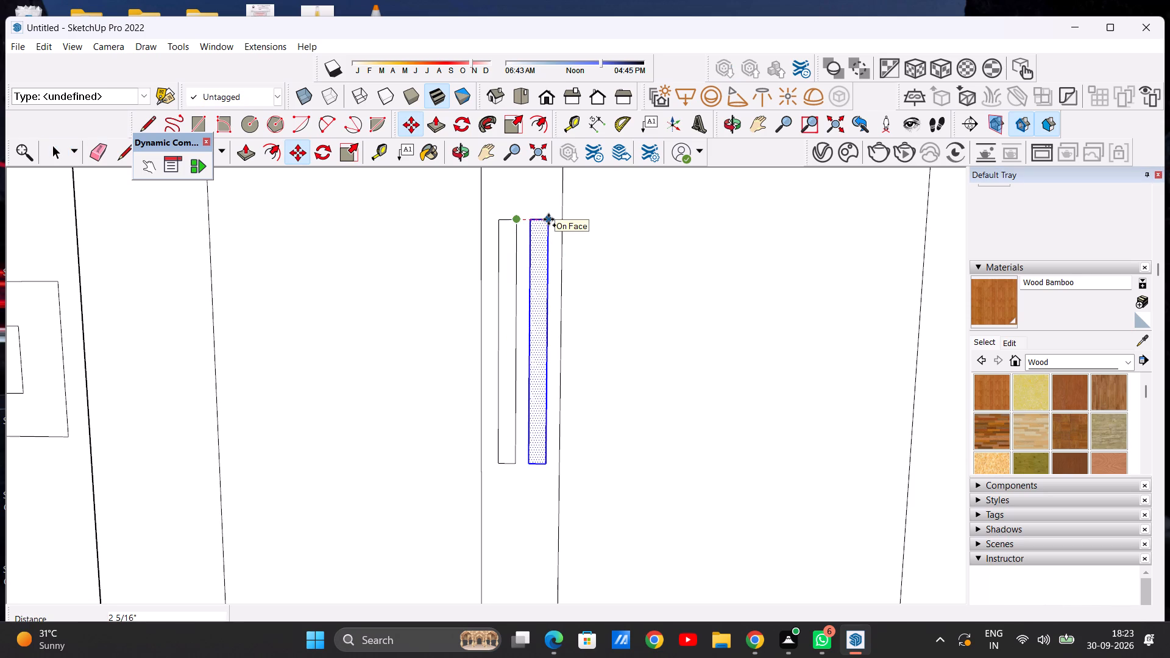
left_click(548, 219)
key("space")
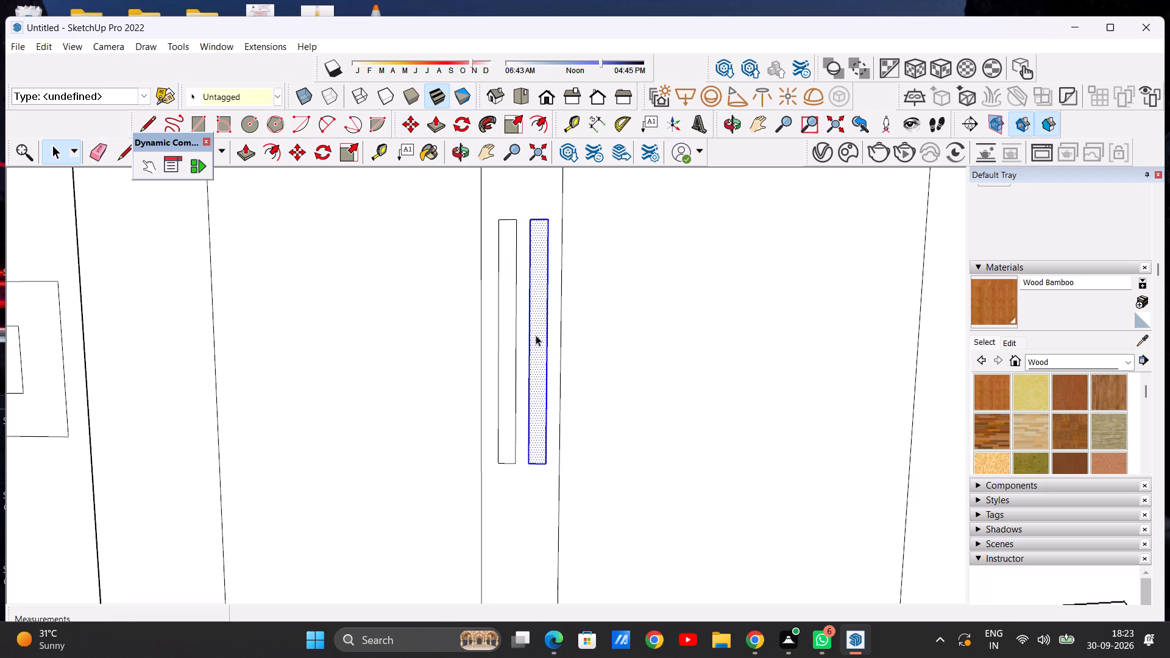
scroll(535, 342, "down", 20)
scroll(535, 342, "down", 1)
left_click(626, 500)
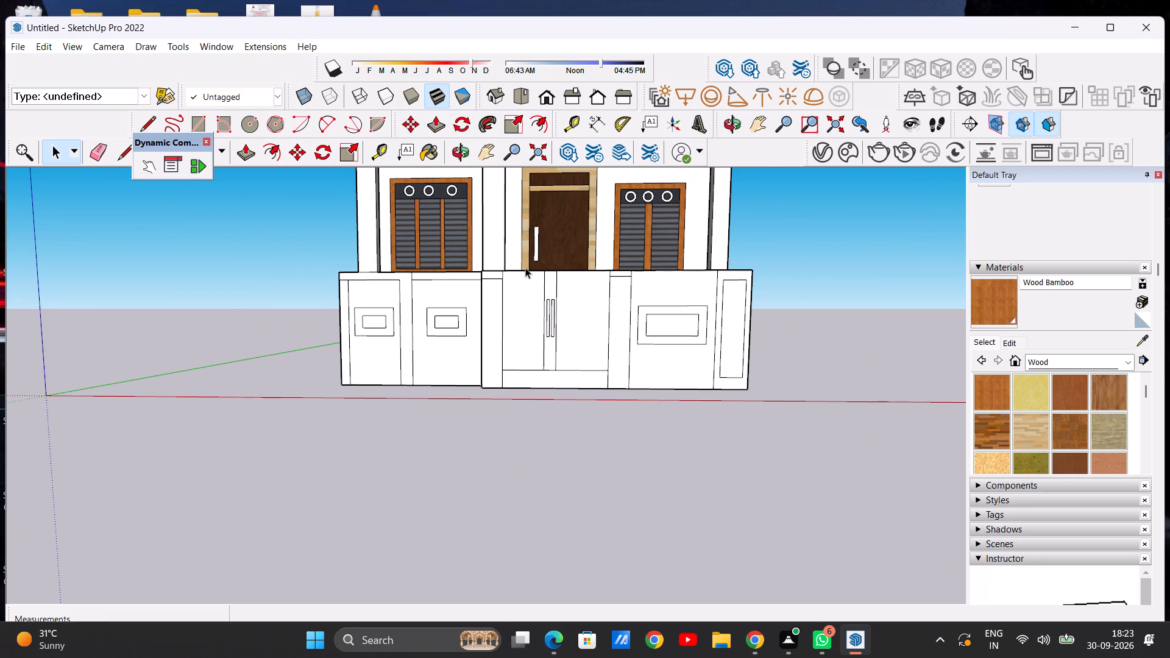
Examine the gate face, its handles and the adjoining panelled low walls from several distances and angles.
scroll(532, 284, "up", 6)
scroll(580, 340, "up", 9)
scroll(584, 361, "down", 14)
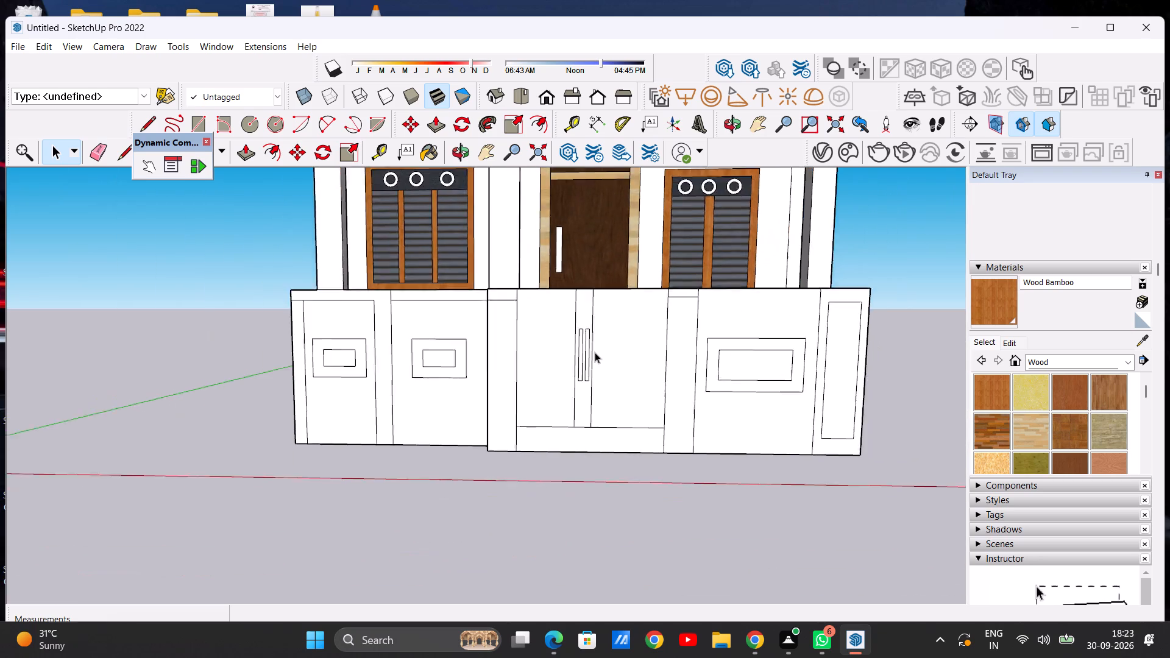
scroll(595, 352, "down", 2)
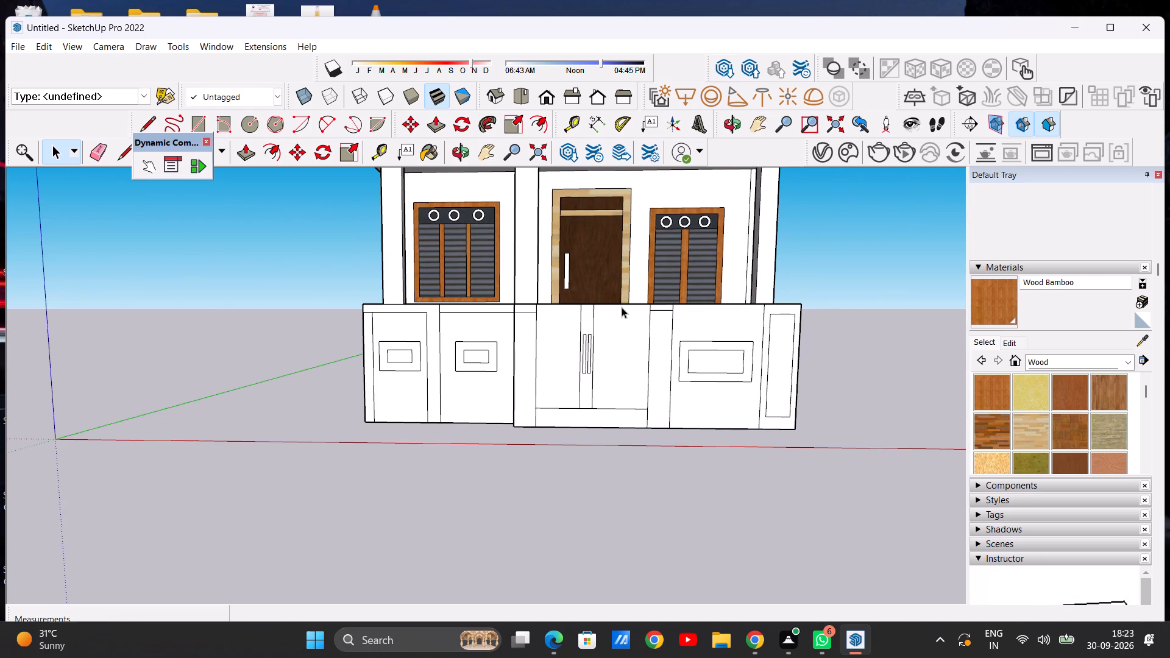
middle_click_drag(614, 330, 648, 464)
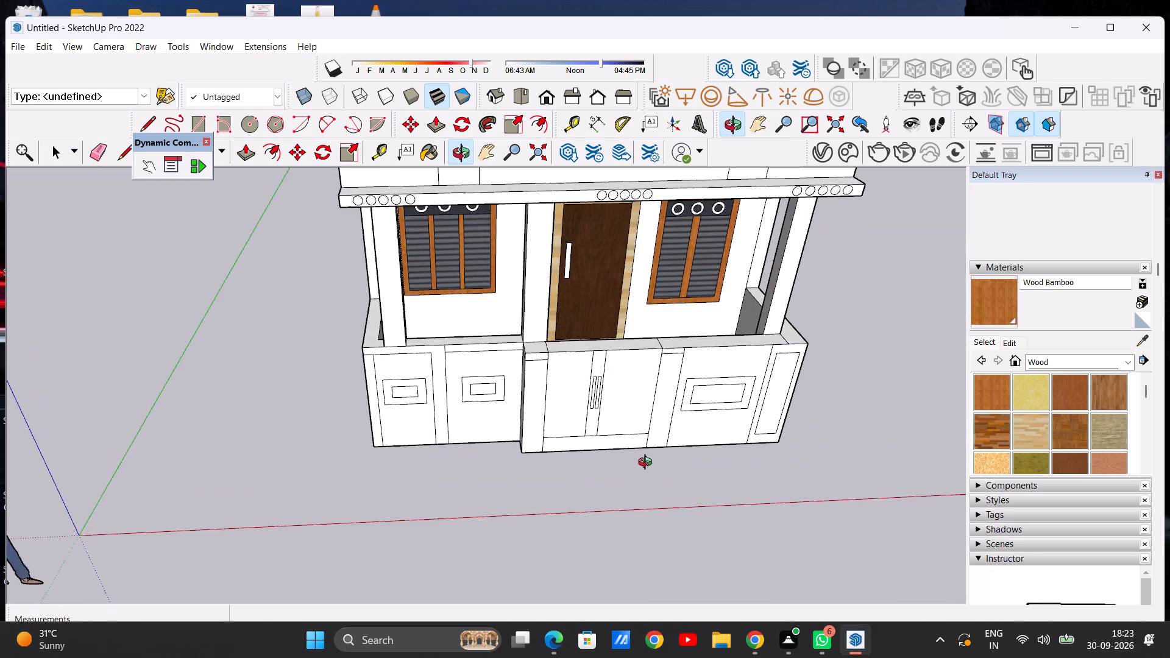
middle_click_drag(648, 464, 658, 488)
scroll(582, 382, "up", 6)
middle_click_drag(578, 387, 744, 269)
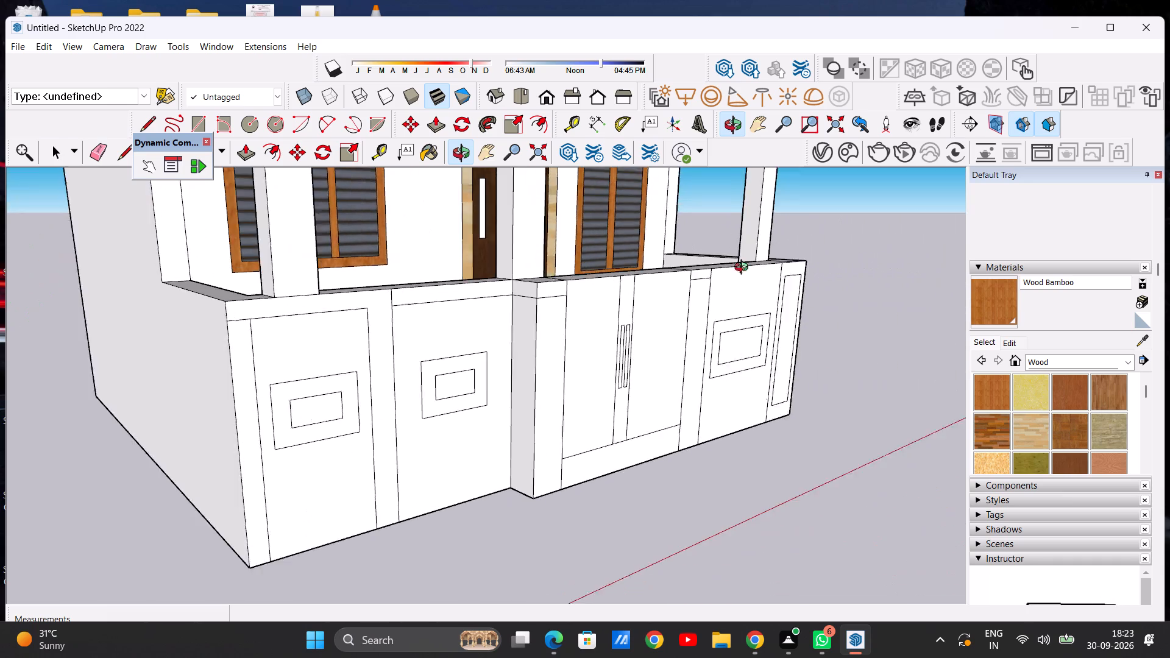
middle_click_drag(744, 269, 760, 269)
scroll(656, 286, "up", 5)
scroll(740, 268, "up", 6)
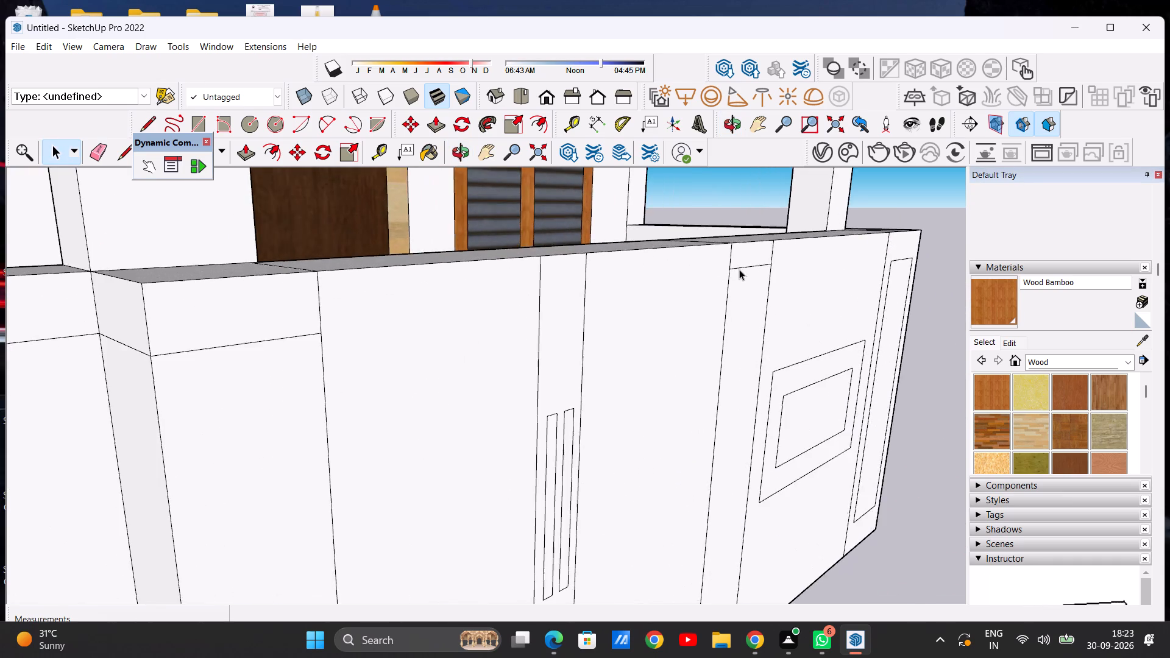
scroll(739, 269, "down", 13)
middle_click_drag(708, 275, 575, 382)
scroll(628, 363, "up", 5)
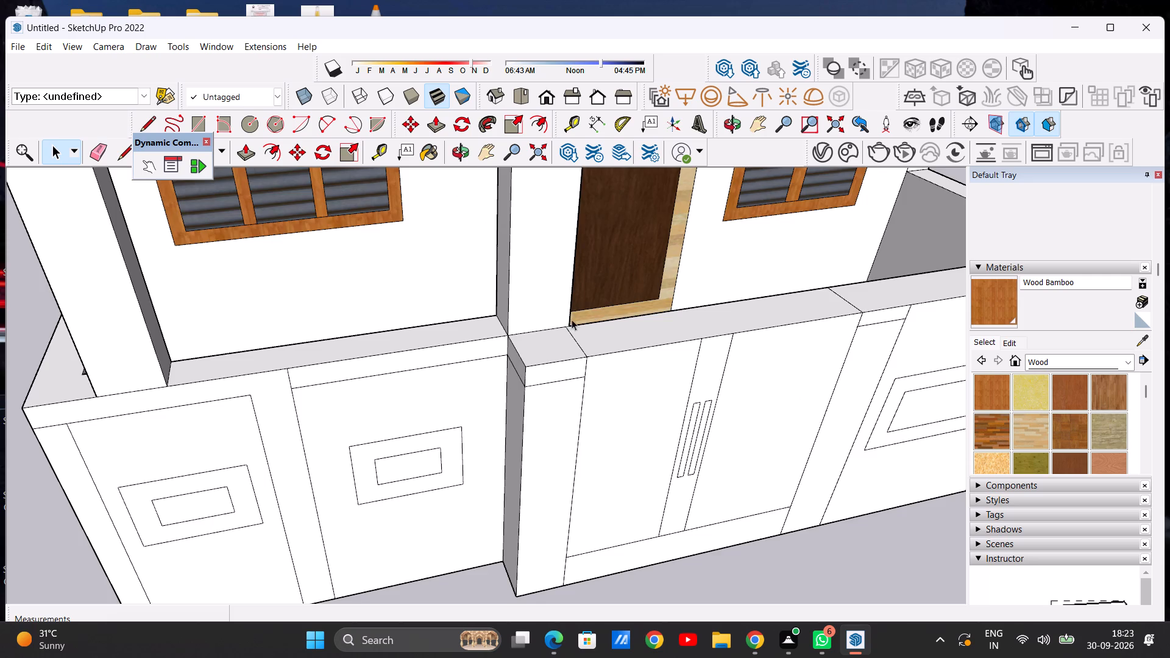
scroll(580, 346, "down", 11)
middle_click_drag(743, 373, 645, 462)
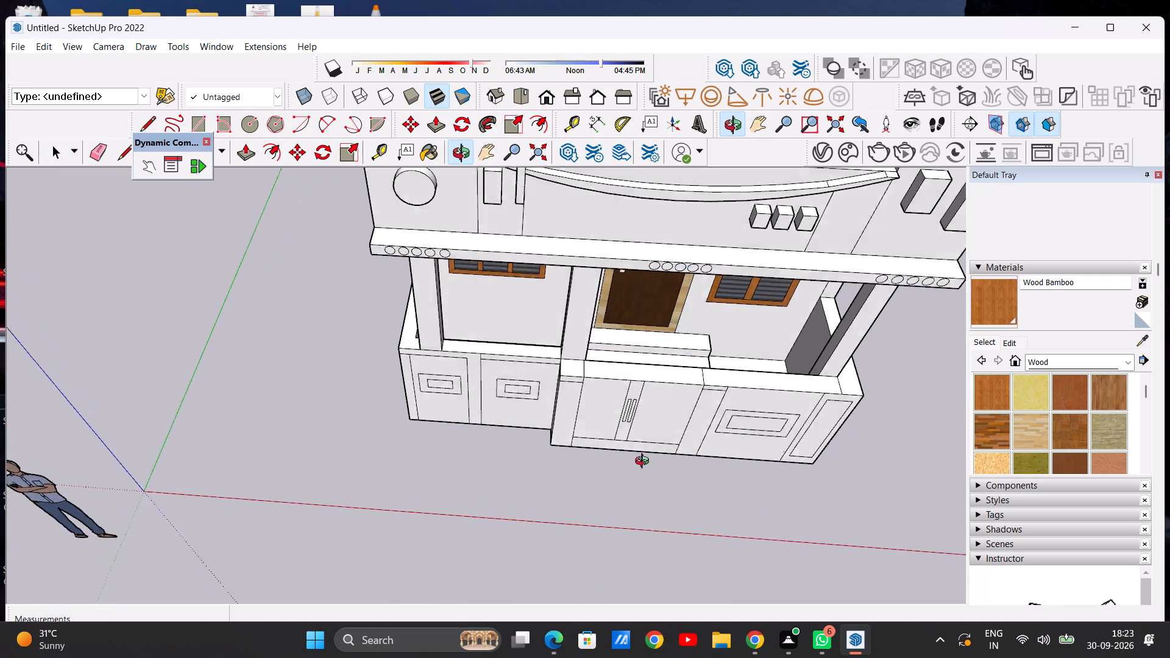
Draw a line about 8 3/4" long across the low wall's top, from the gate-side pillar strip's outer corner to the back edge.
middle_click_drag(645, 462, 653, 458)
scroll(747, 388, "up", 7)
scroll(688, 370, "up", 6)
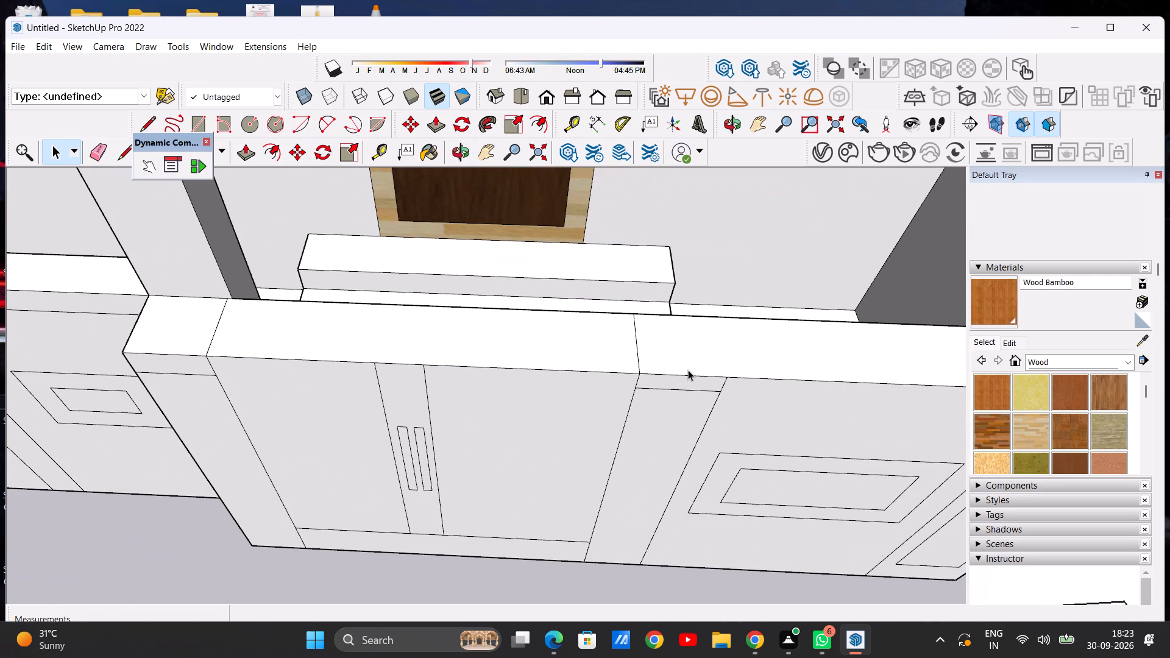
key("l")
scroll(738, 370, "up", 6)
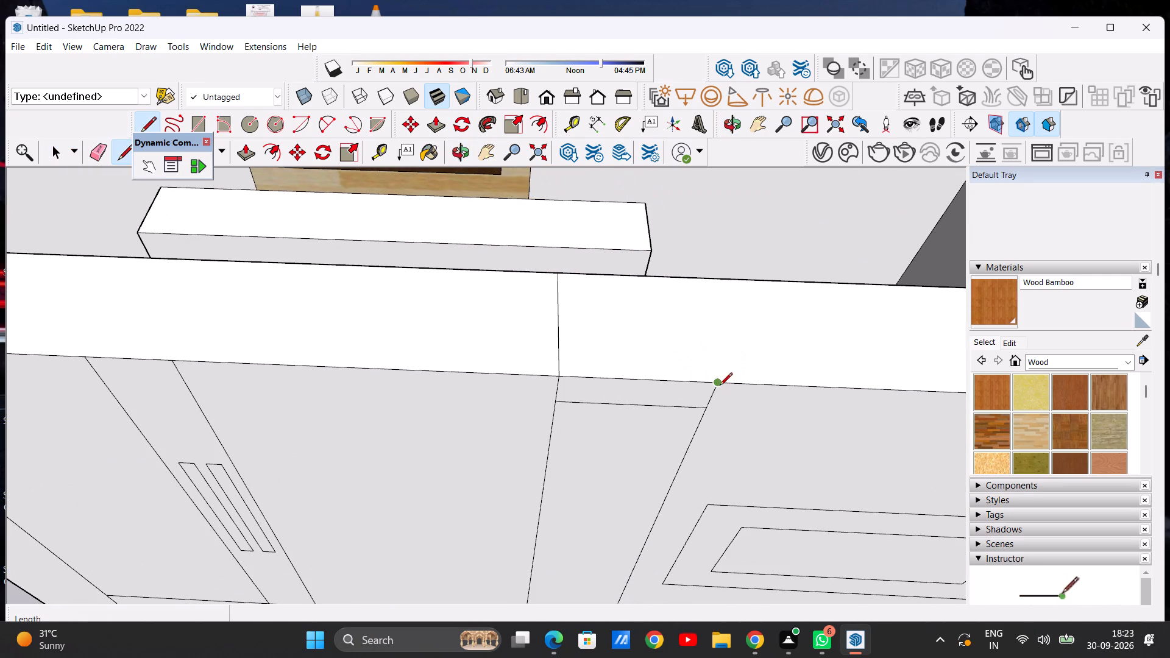
left_click(720, 386)
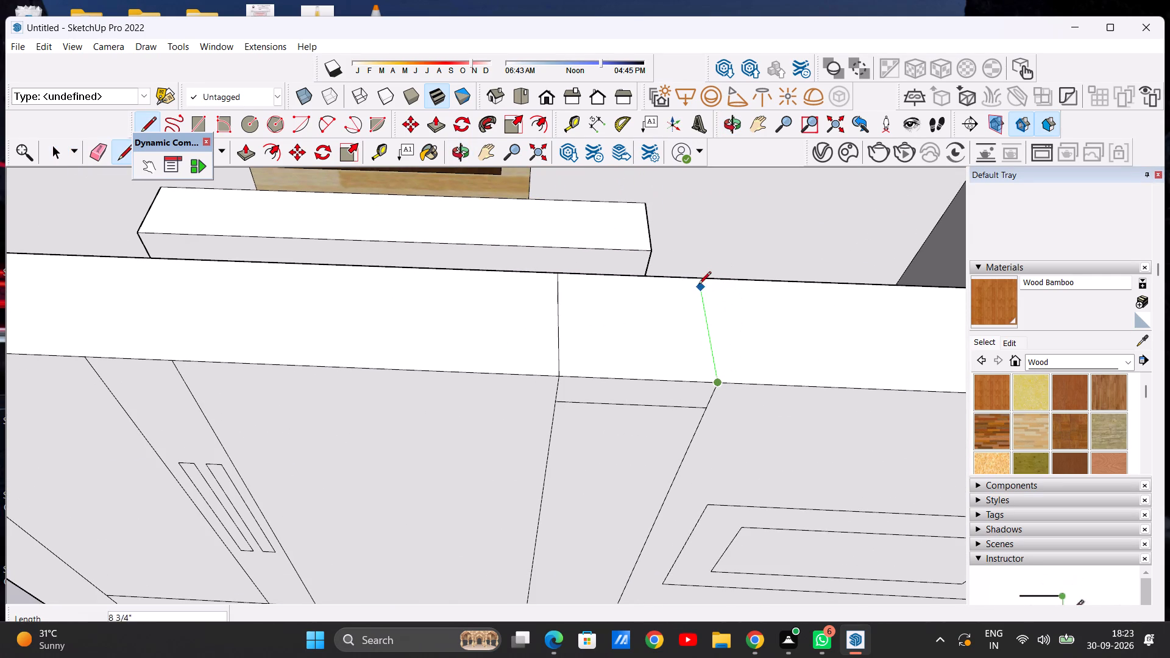
left_click(698, 281)
key("space")
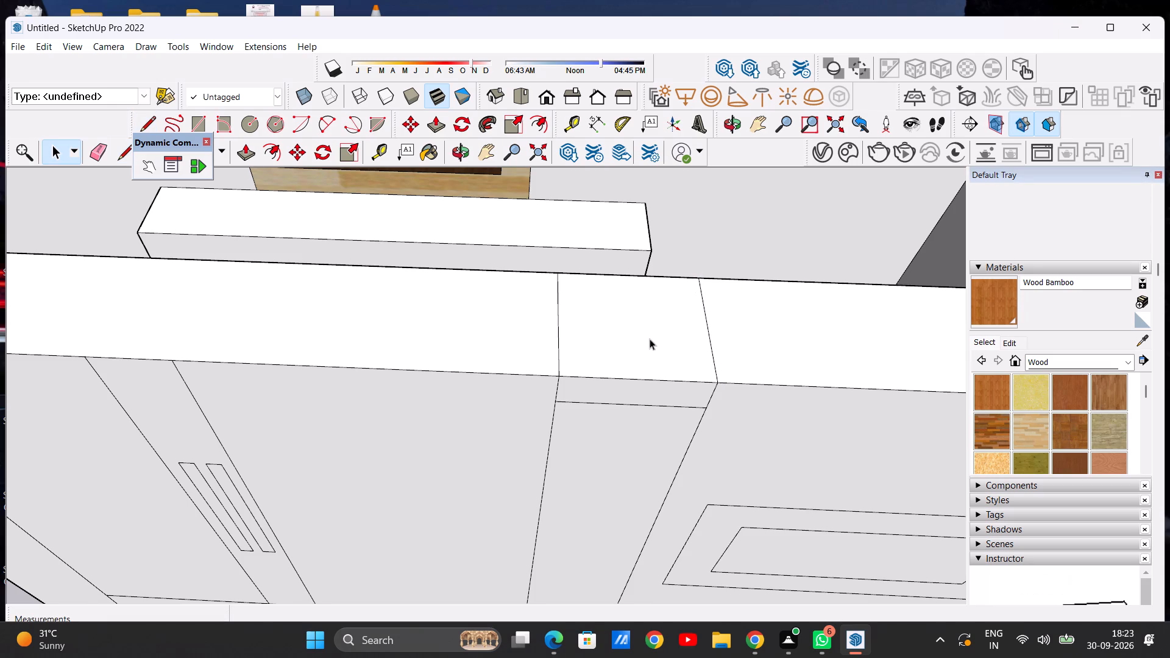
Examine the whole house from the front, both sides and above, including the gate and panelled low walls.
scroll(631, 347, "down", 14)
middle_click_drag(647, 397, 650, 249)
scroll(669, 365, "down", 5)
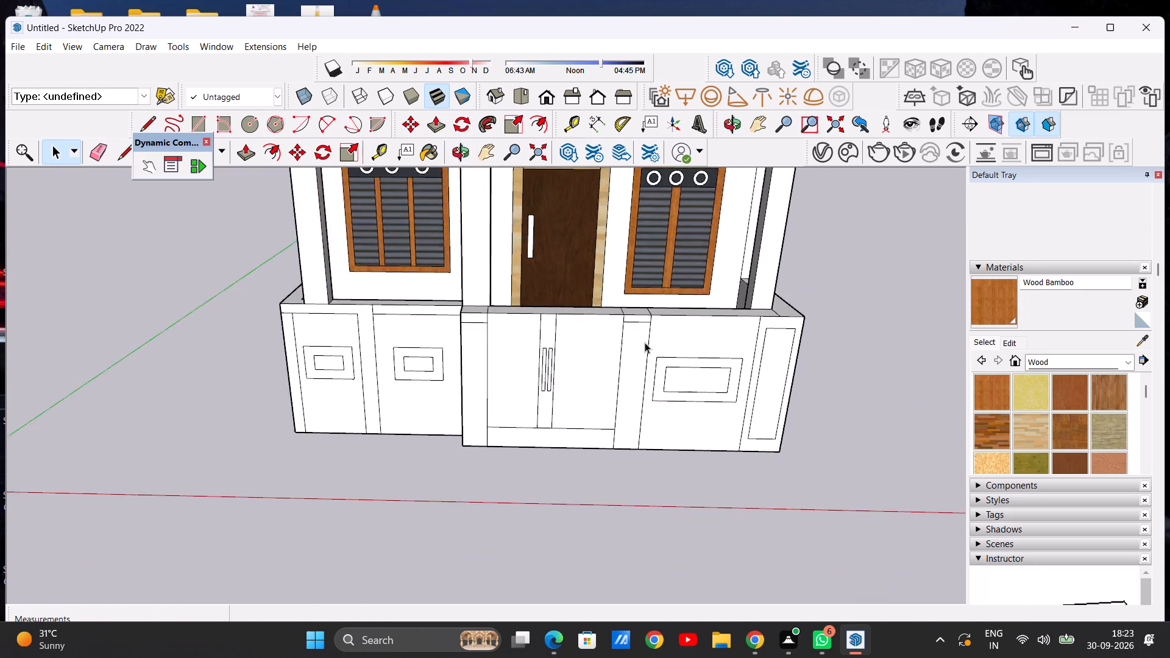
scroll(645, 342, "down", 7)
middle_click_drag(671, 413, 658, 299)
scroll(675, 351, "down", 5)
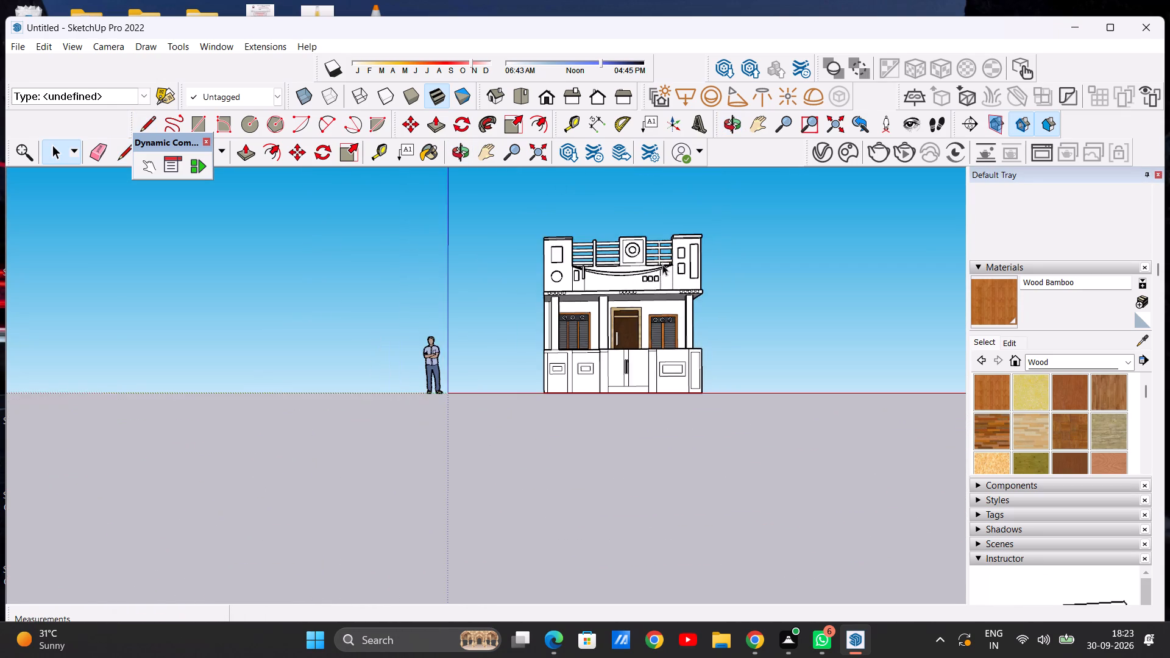
scroll(662, 255, "up", 7)
scroll(643, 353, "up", 9)
scroll(633, 430, "up", 6)
scroll(624, 411, "down", 10)
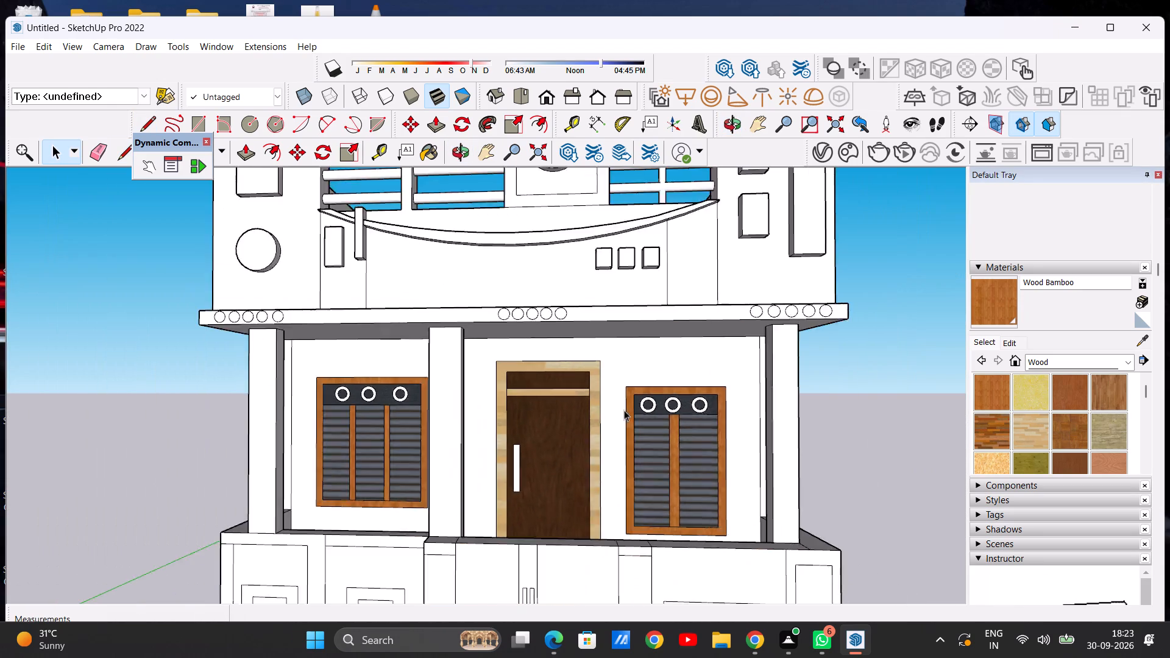
scroll(624, 410, "down", 7)
middle_click_drag(797, 432, 1034, 429)
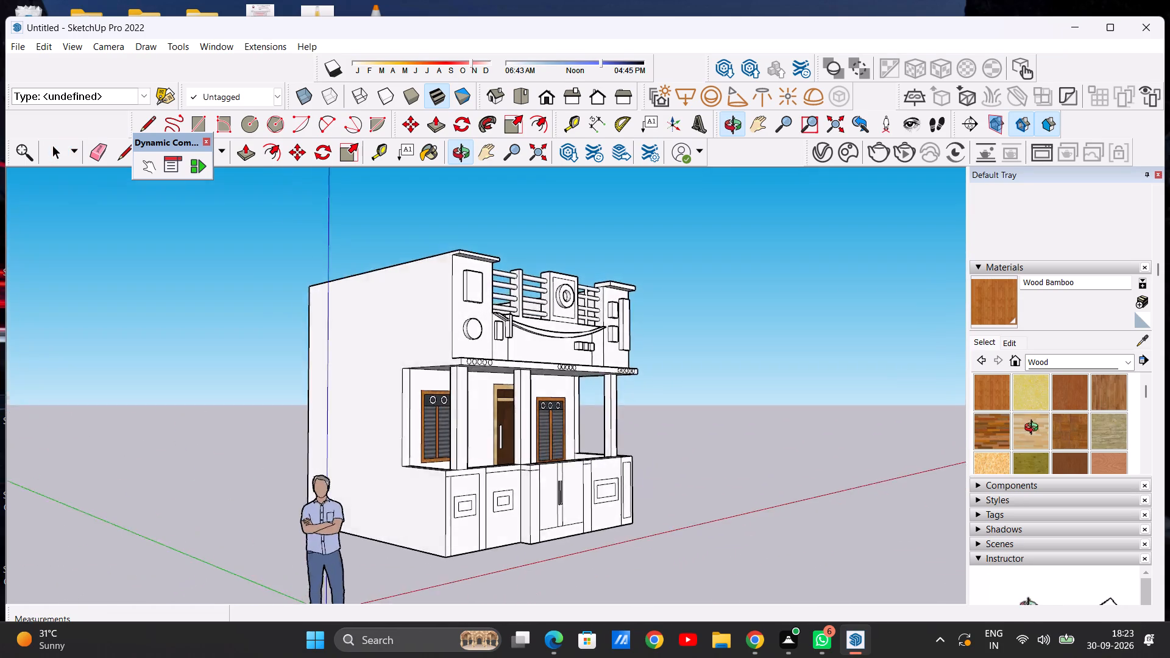
middle_click_drag(1034, 429, 851, 461)
middle_click_drag(372, 461, 483, 481)
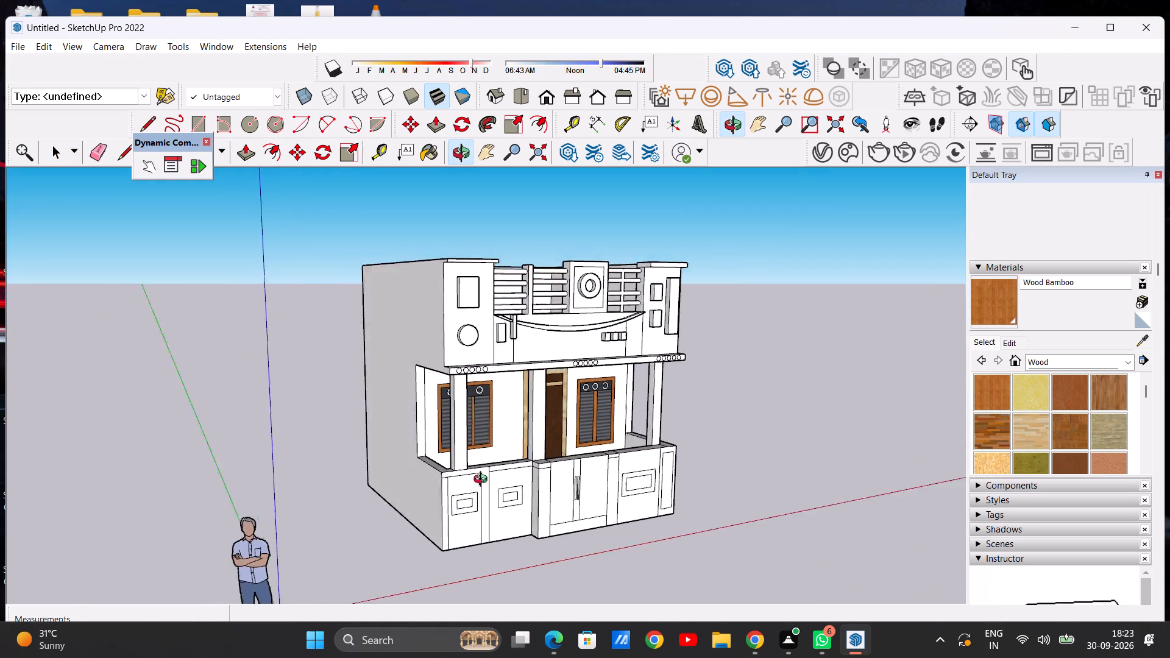
middle_click_drag(483, 481, 385, 508)
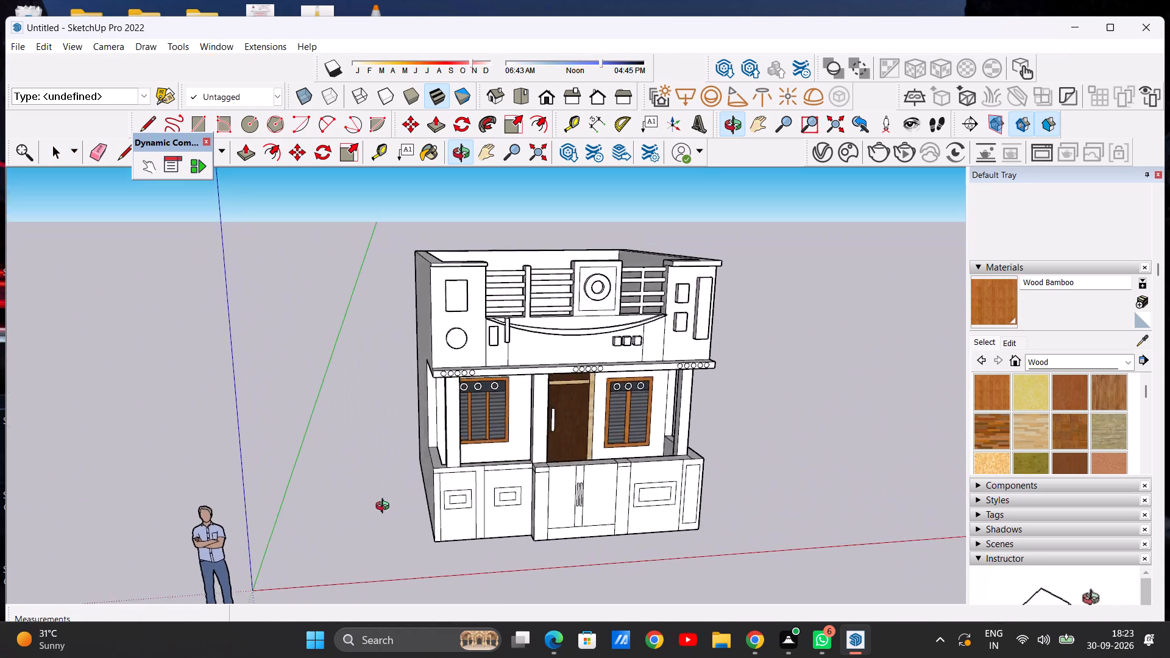
middle_click_drag(385, 508, 378, 574)
middle_click_drag(459, 513, 668, 482)
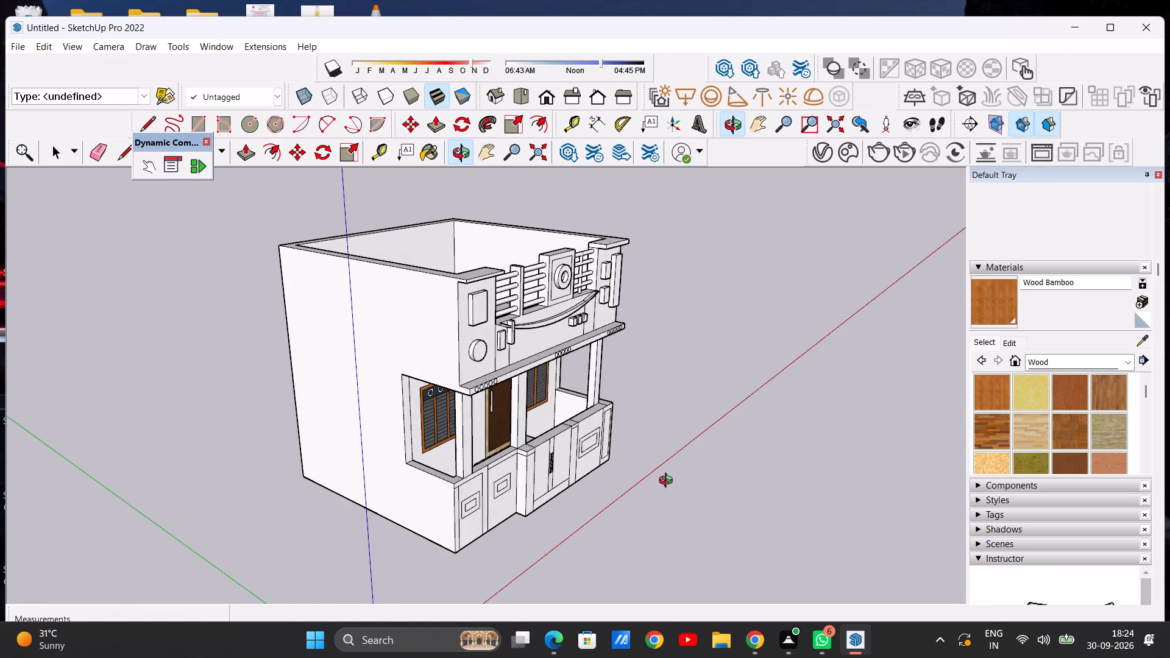
middle_click_drag(668, 482, 418, 454)
middle_click_drag(828, 490, 570, 490)
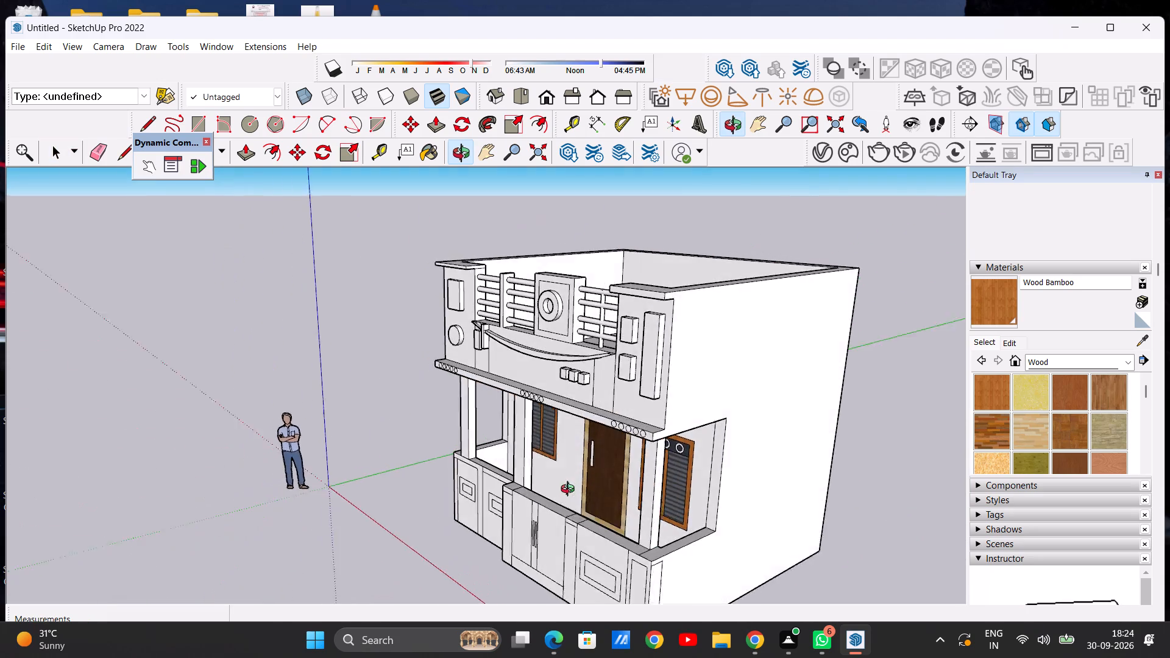
middle_click_drag(570, 490, 910, 496)
middle_click_drag(556, 503, 637, 530)
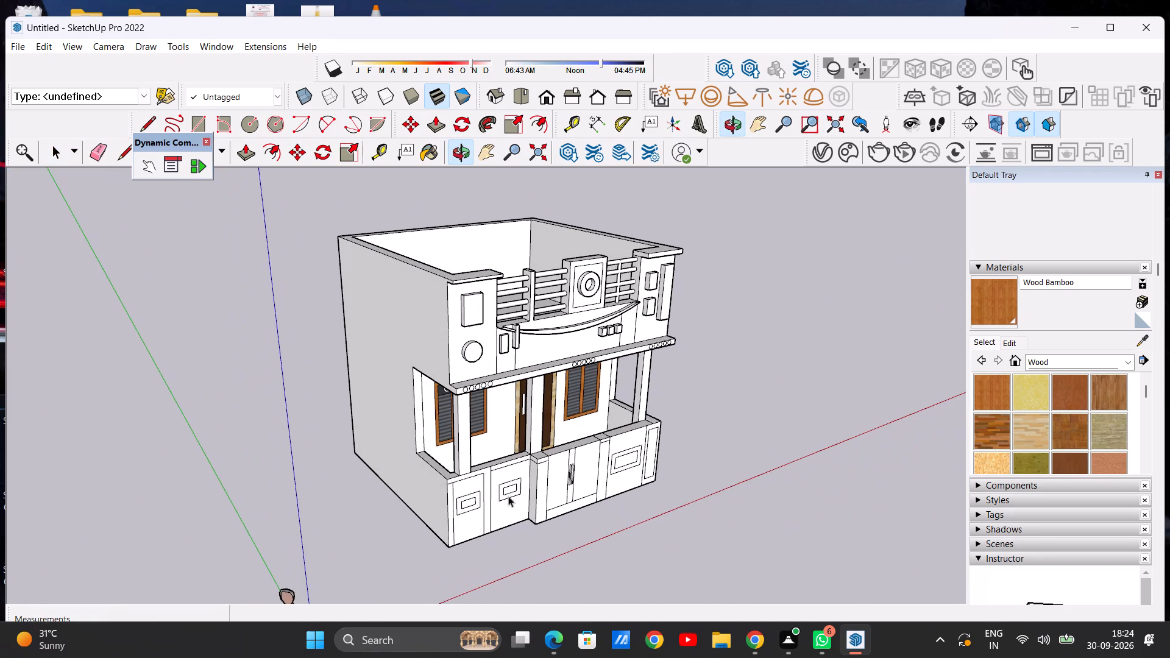
scroll(491, 475, "up", 11)
scroll(467, 483, "down", 5)
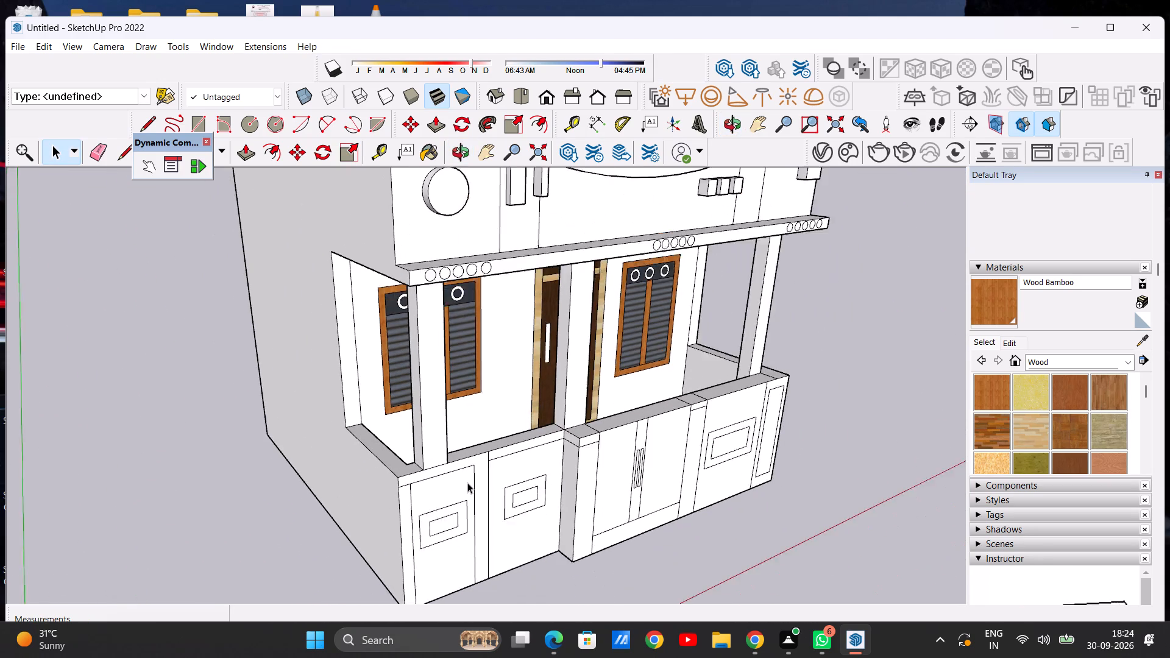
scroll(467, 483, "down", 1)
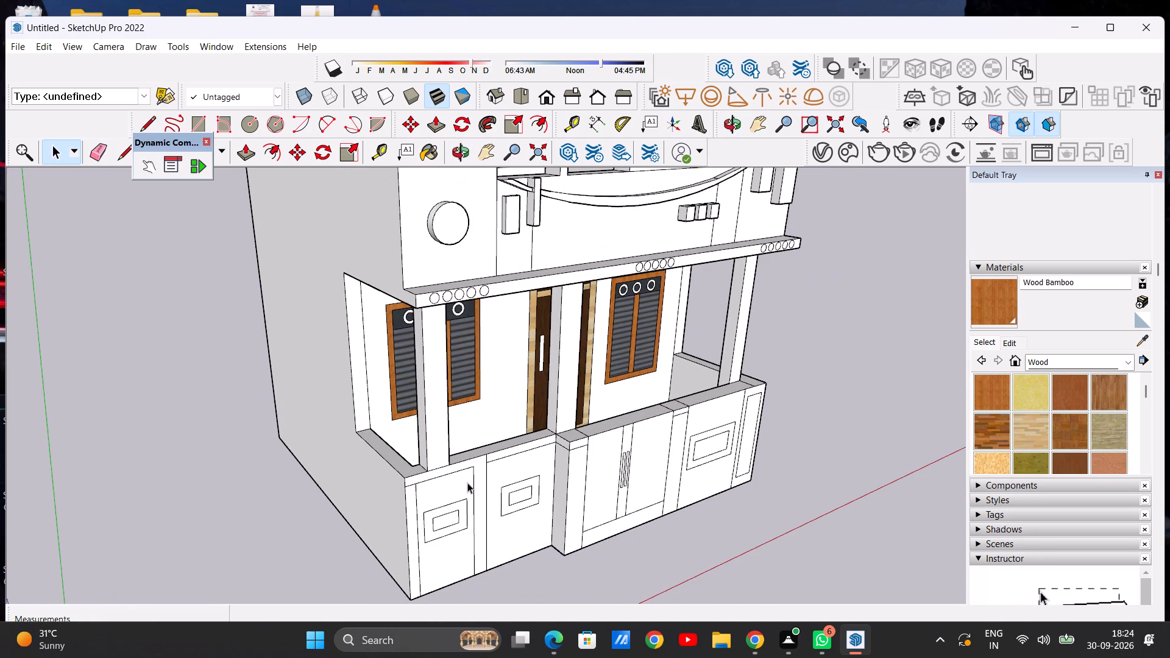
Push/Pull the rectangular frame borders of both panels on the low wall left of the gate outward by about 4 9/16".
scroll(442, 504, "up", 6)
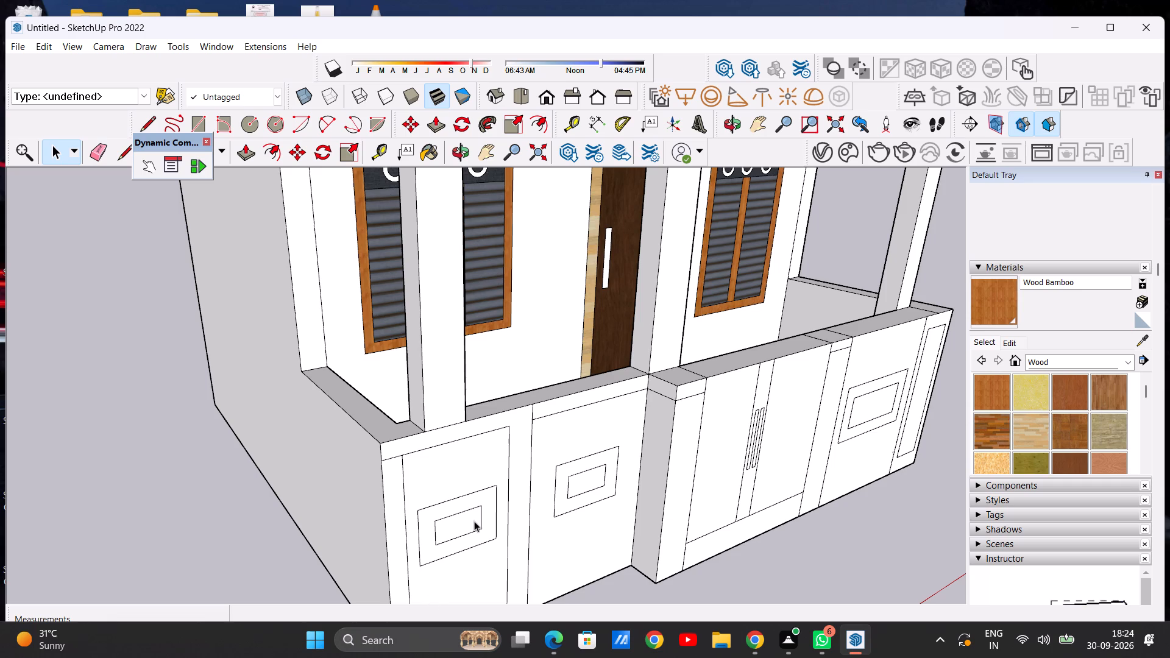
scroll(464, 515, "up", 5)
scroll(459, 424, "down", 11)
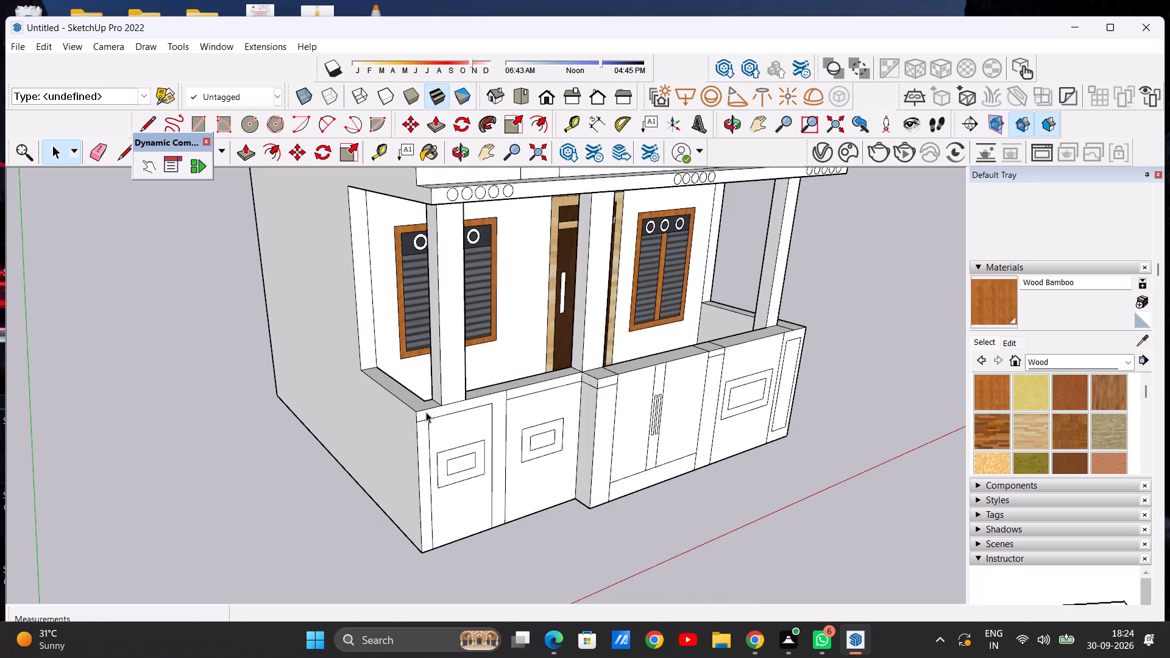
scroll(423, 408, "down", 4)
scroll(478, 467, "up", 10)
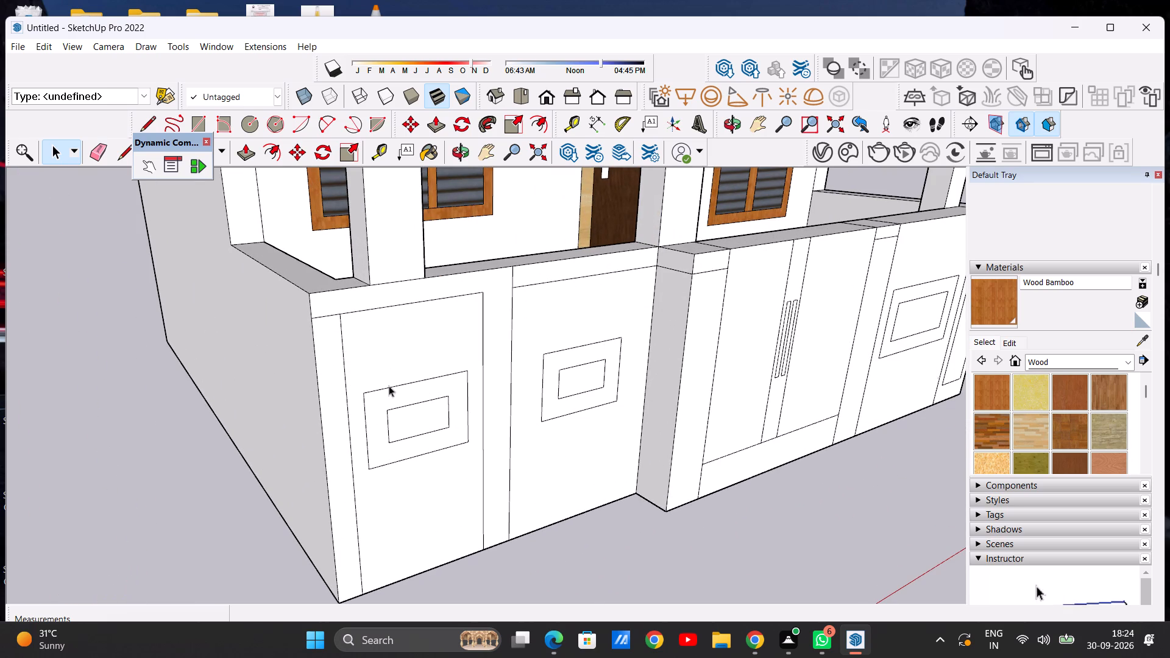
key("p")
scroll(385, 358, "down", 3)
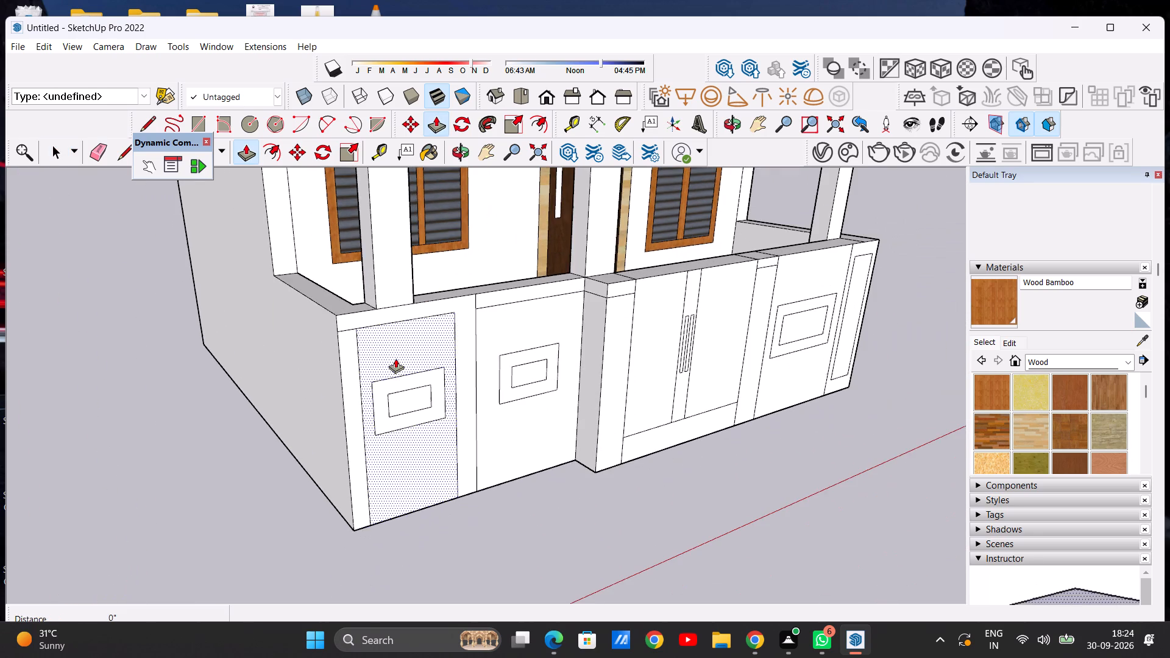
scroll(395, 358, "down", 1)
middle_click_drag(380, 394, 397, 403)
scroll(397, 403, "up", 6)
left_click(389, 389)
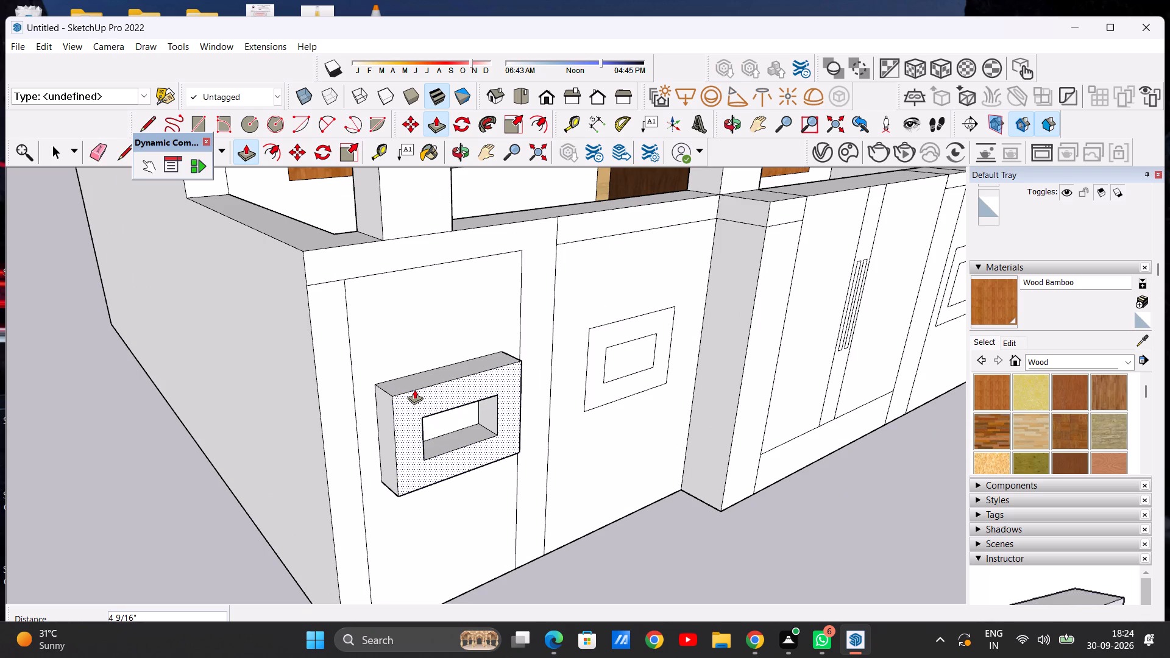
left_click(414, 389)
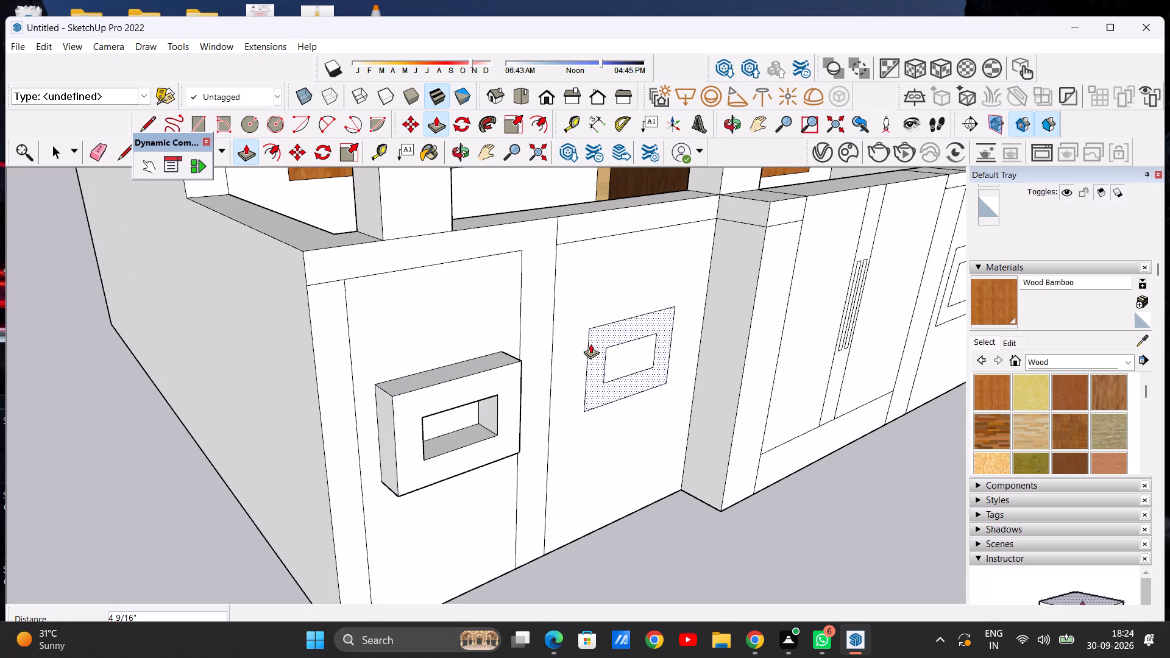
left_click(592, 339)
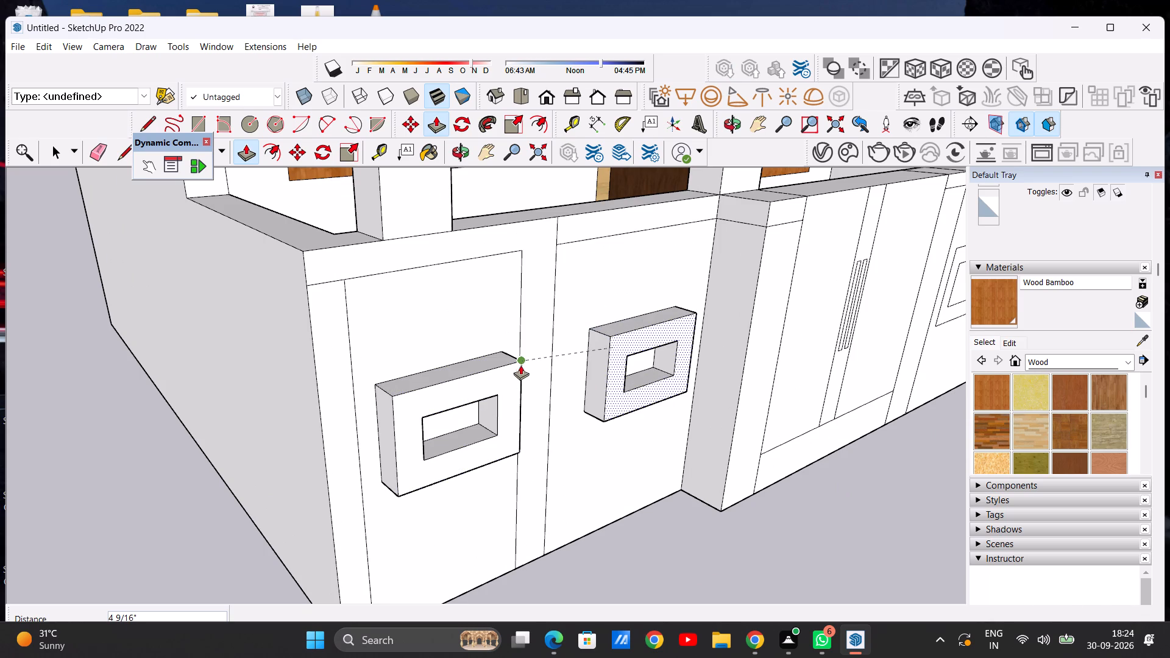
left_click(520, 359)
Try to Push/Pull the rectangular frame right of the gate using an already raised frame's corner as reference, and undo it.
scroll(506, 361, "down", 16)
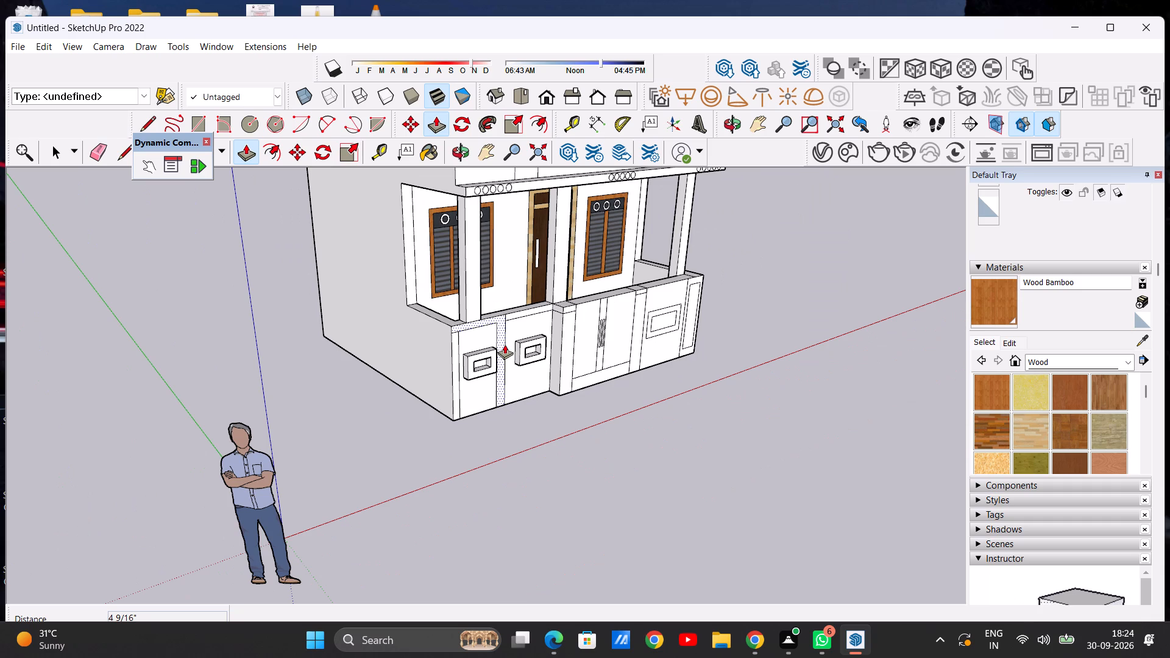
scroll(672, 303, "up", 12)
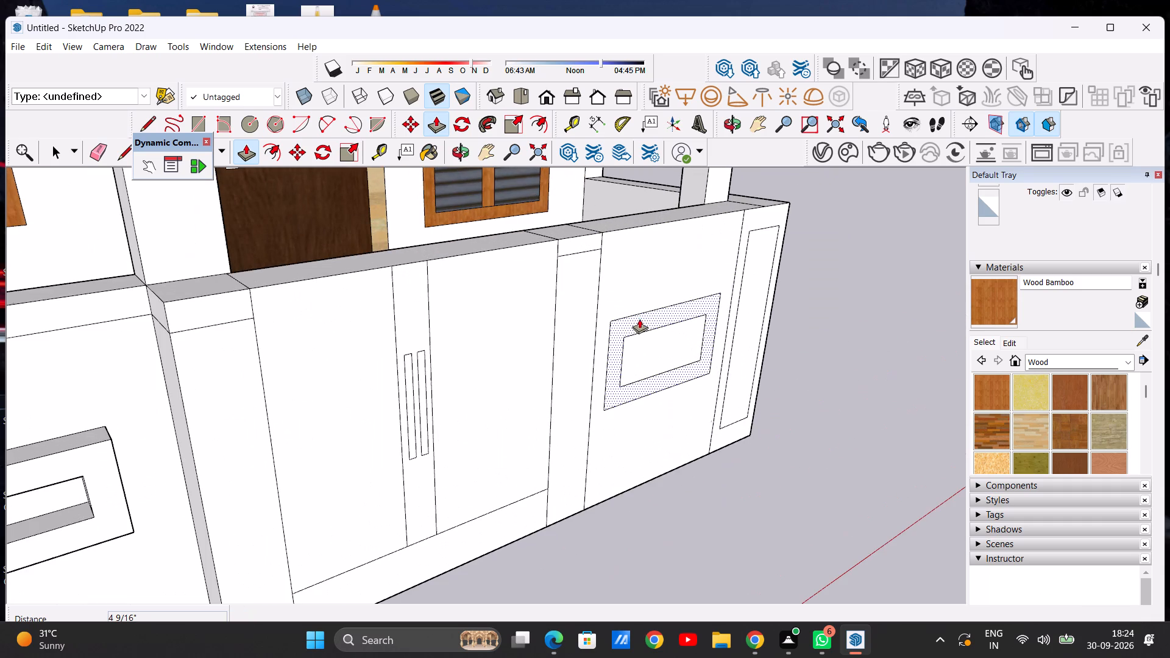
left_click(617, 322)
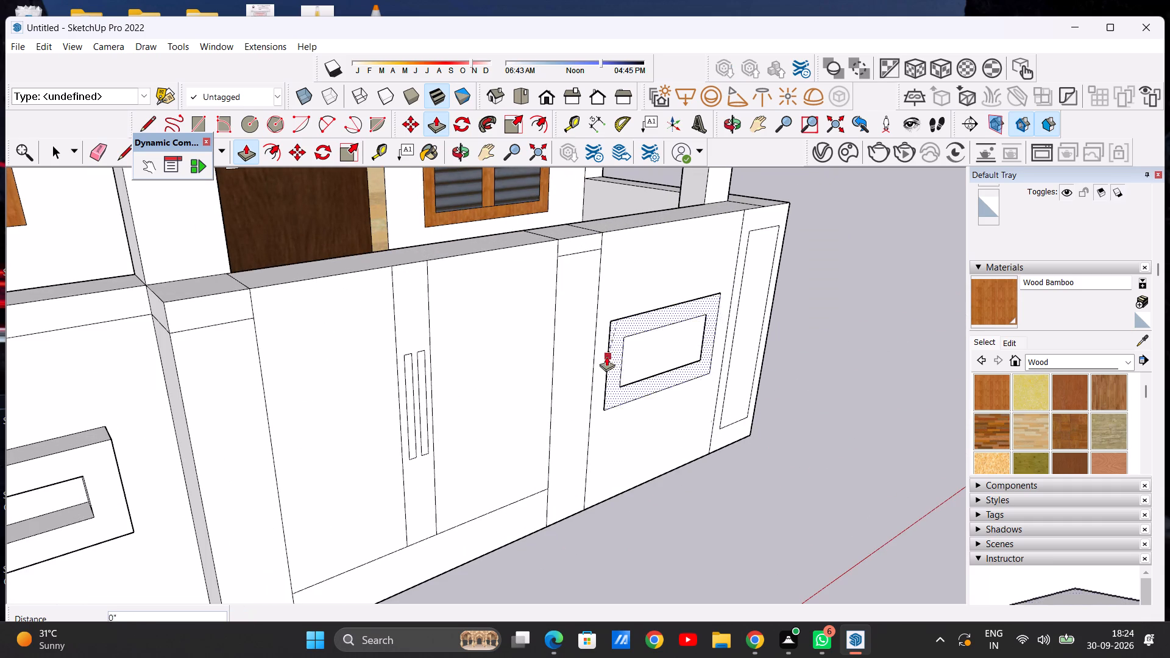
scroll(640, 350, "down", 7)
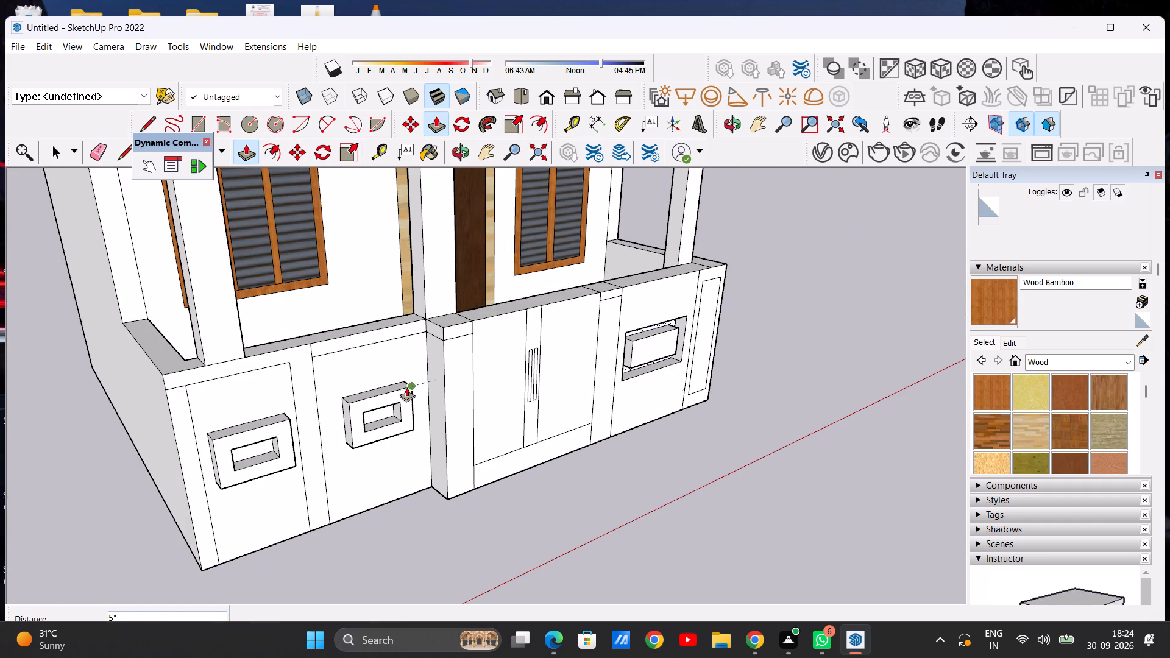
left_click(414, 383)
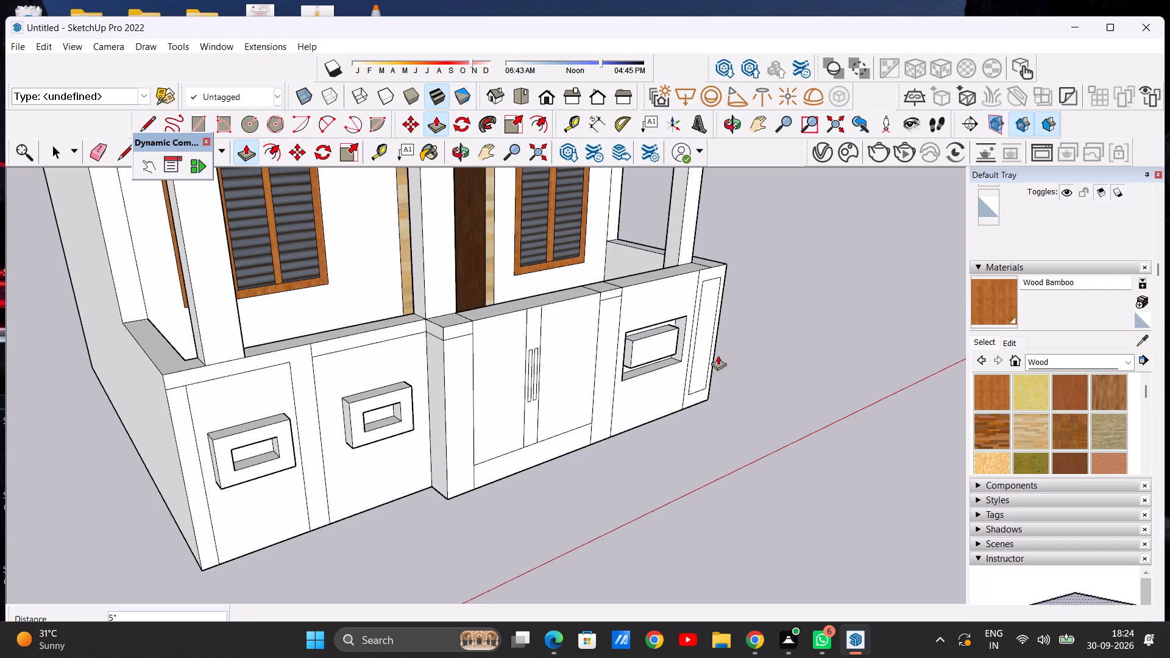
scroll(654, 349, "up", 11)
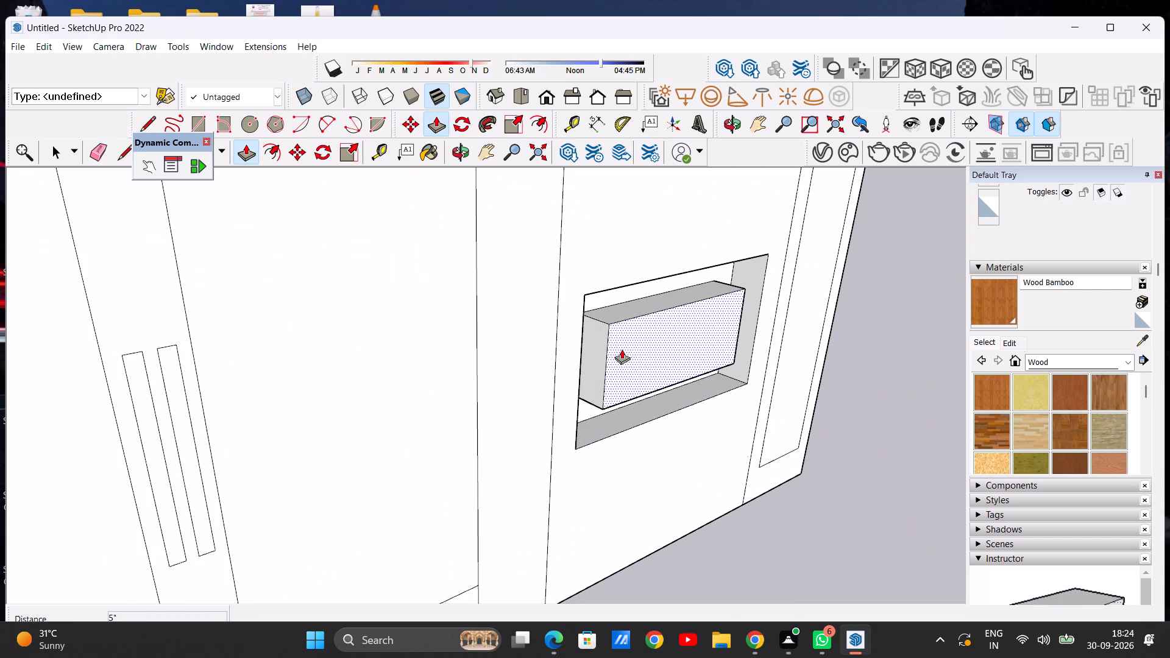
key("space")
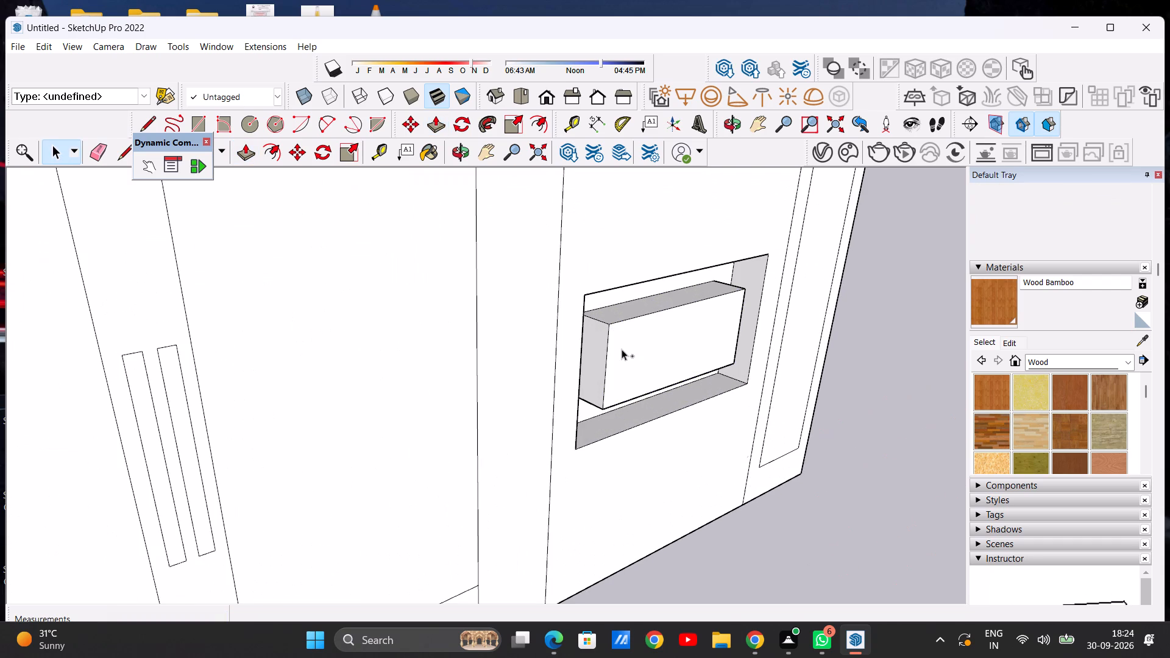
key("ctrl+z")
Push/Pull the rectangular frame border on the low wall right of the gate outward by about 4 5/16".
scroll(622, 349, "up", 1)
scroll(639, 343, "down", 13)
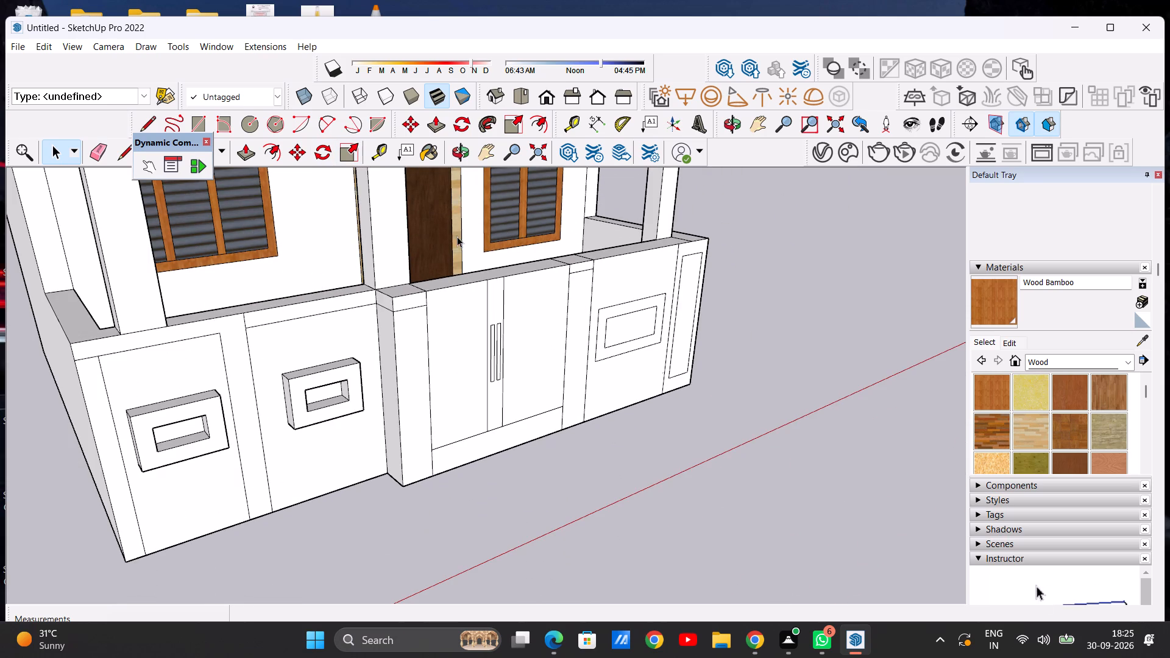
key("p")
scroll(597, 313, "up", 12)
left_click(617, 311)
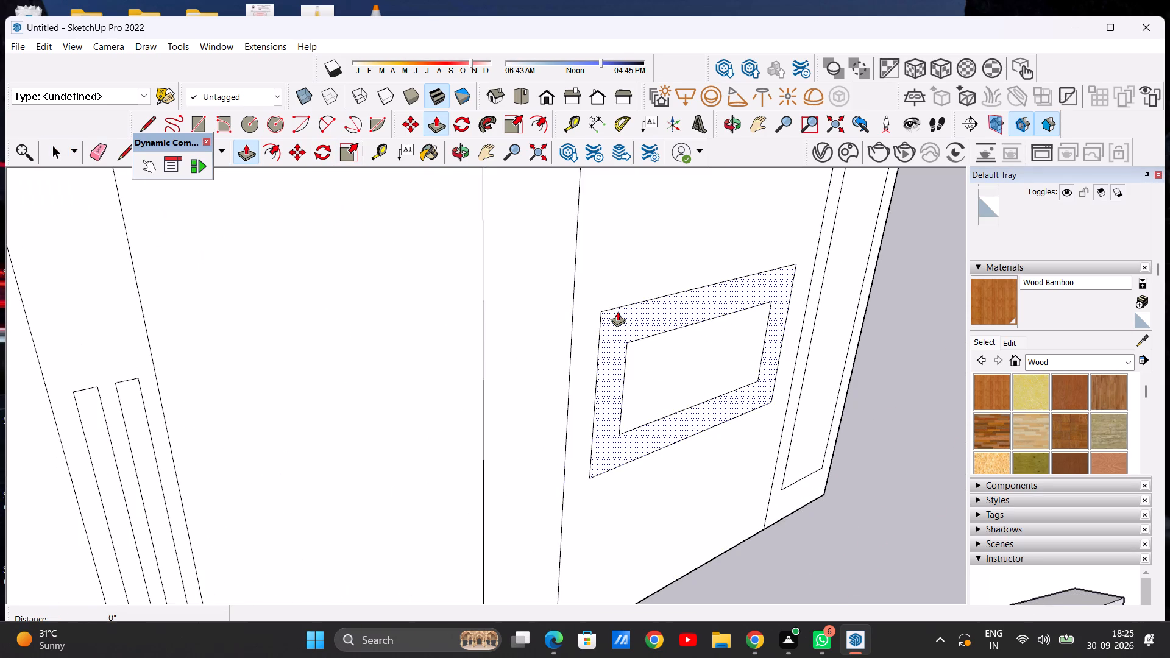
left_click(653, 316)
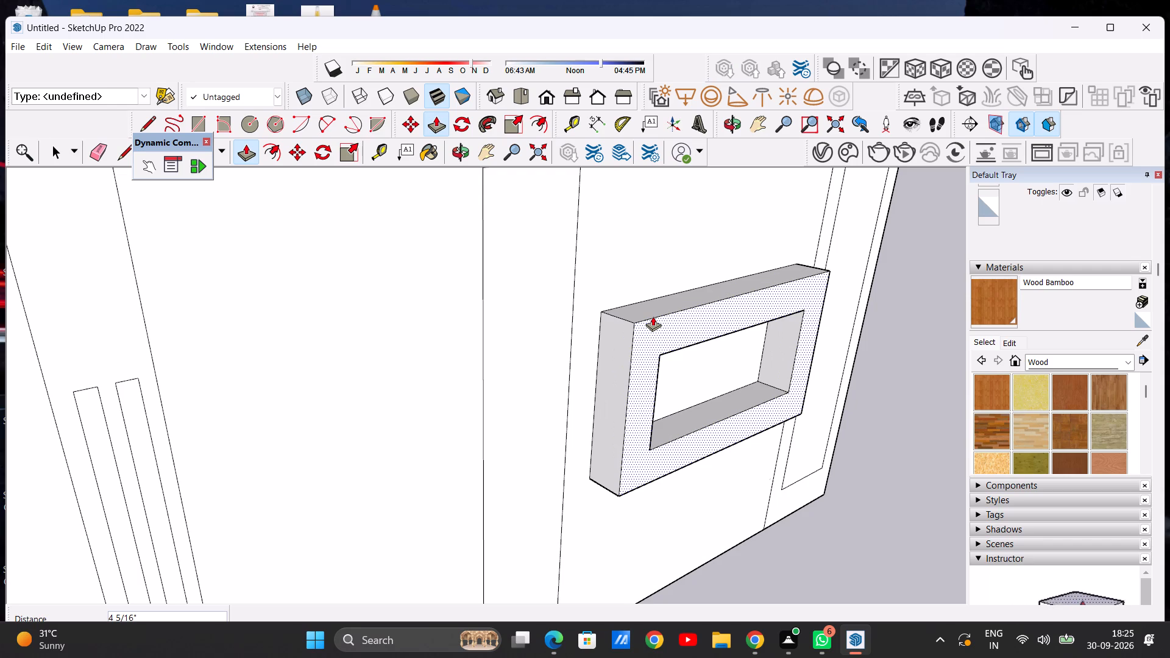
key("space")
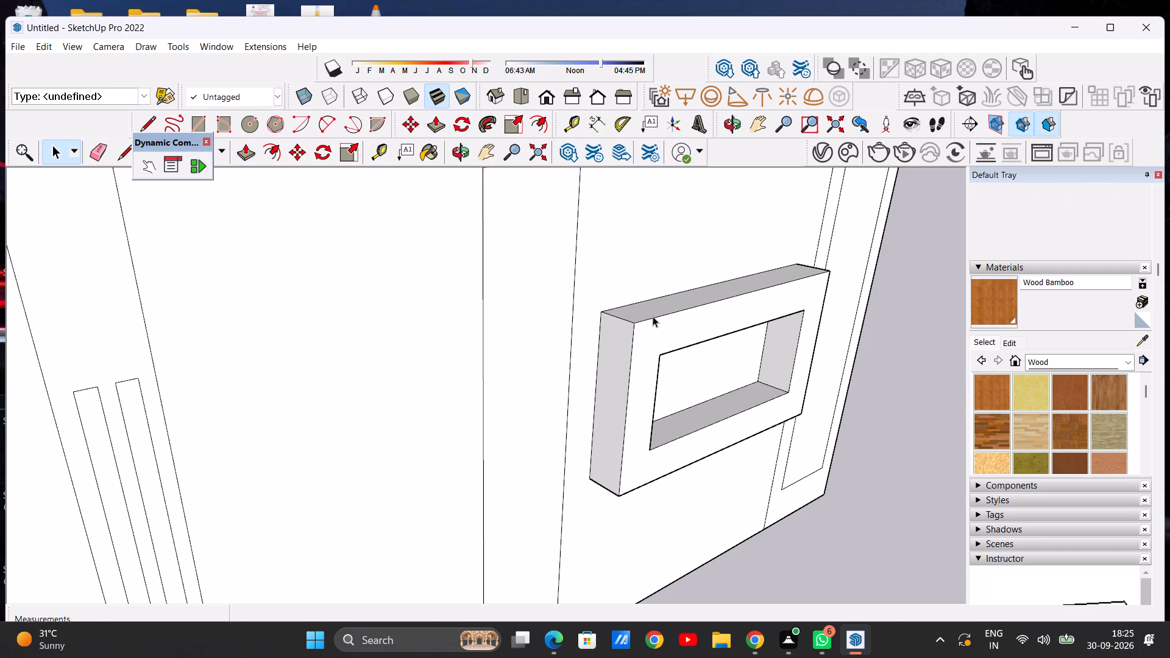
scroll(670, 350, "down", 6)
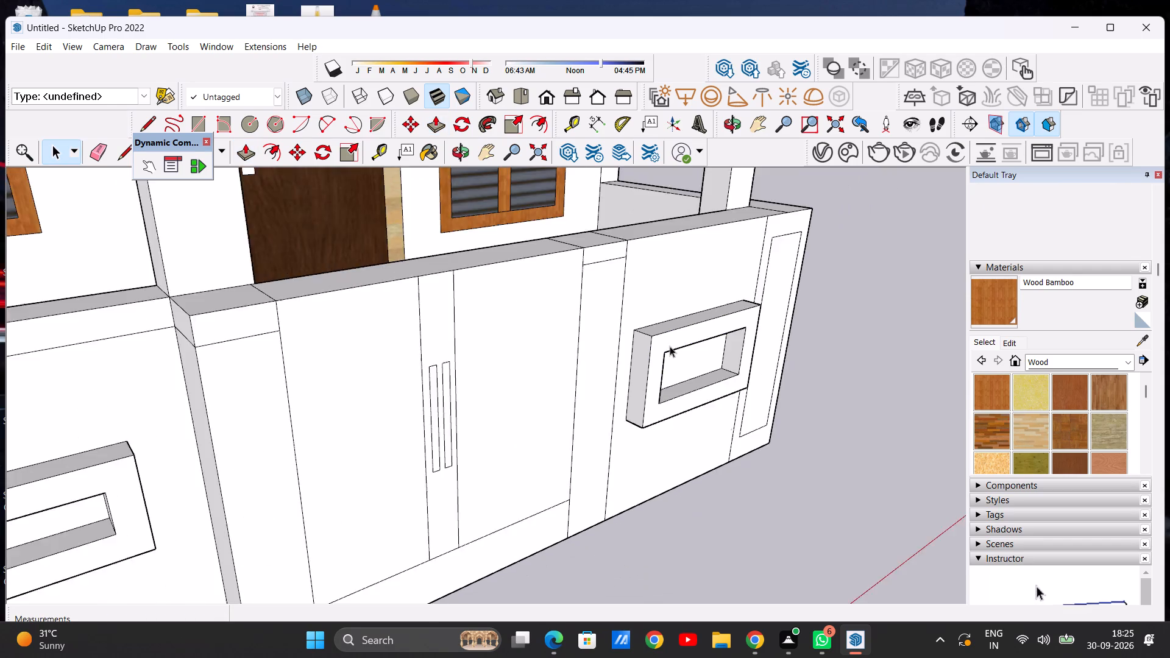
scroll(670, 346, "down", 14)
middle_click_drag(748, 348, 623, 282)
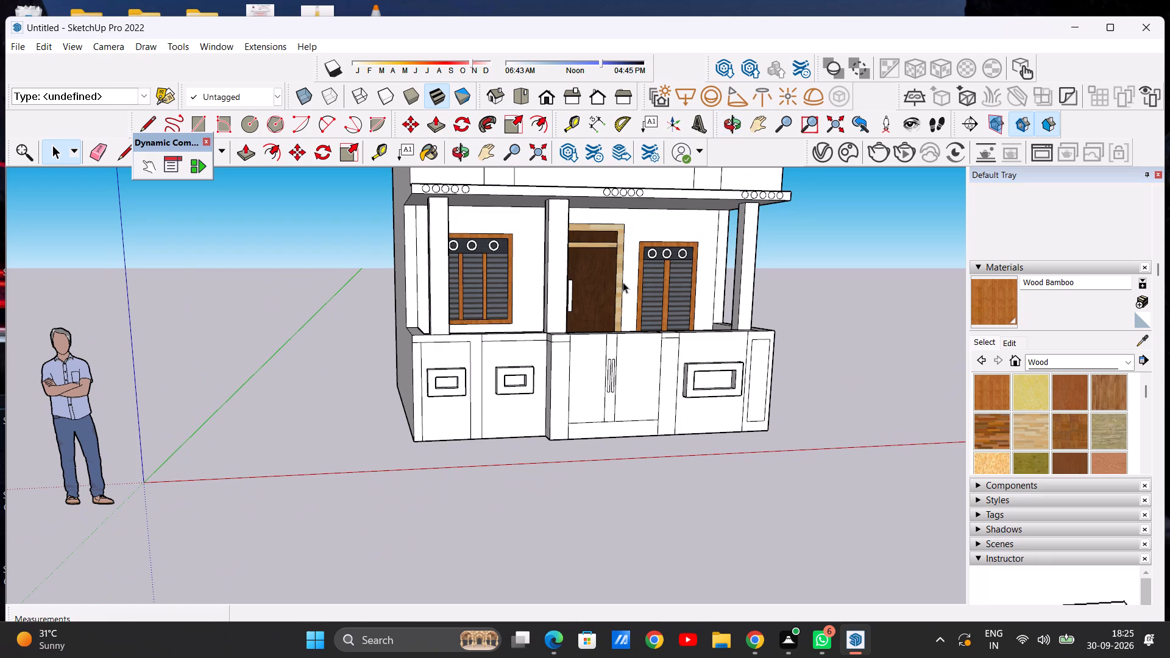
Examine the house facade from the front and both sides, including the raised low-wall frames and the upper-wall decorations.
scroll(699, 317, "down", 2)
middle_click_drag(797, 334, 771, 329)
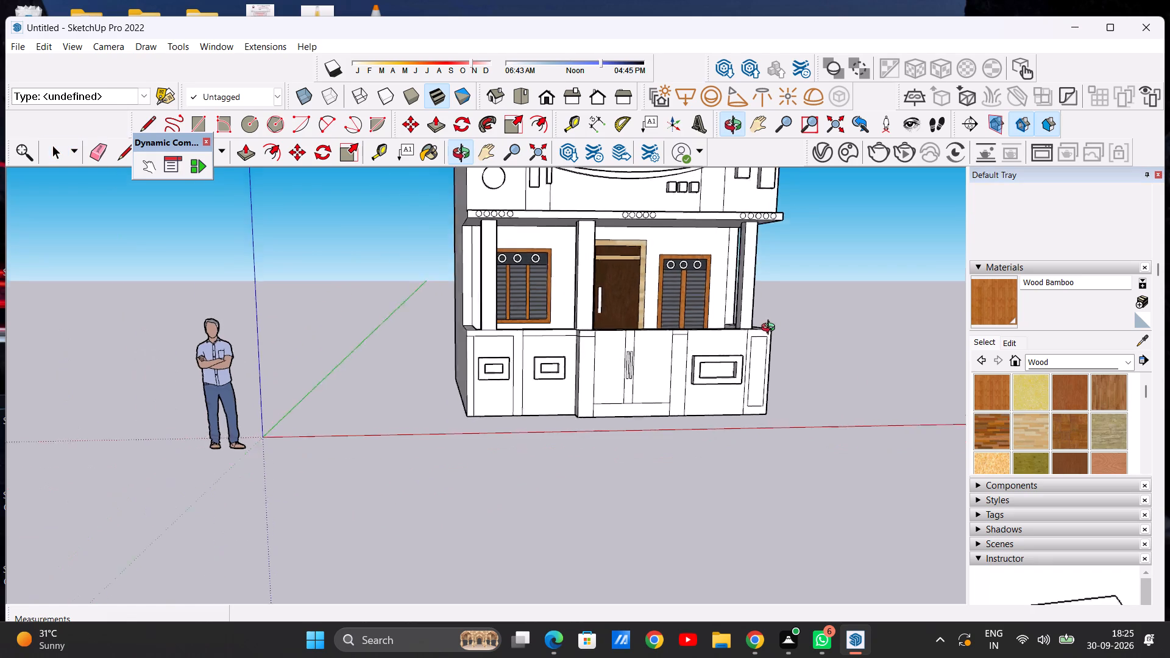
middle_click_drag(771, 329, 737, 317)
scroll(842, 334, "down", 3)
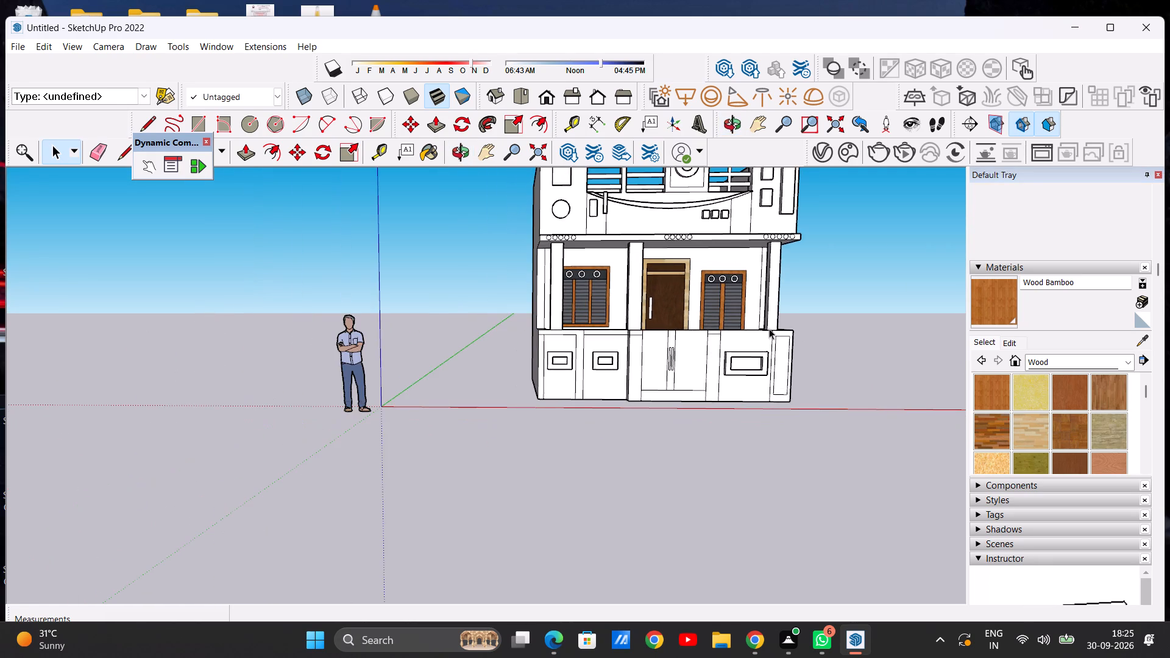
scroll(585, 331, "down", 6)
scroll(773, 286, "up", 4)
middle_click_drag(723, 314, 627, 348)
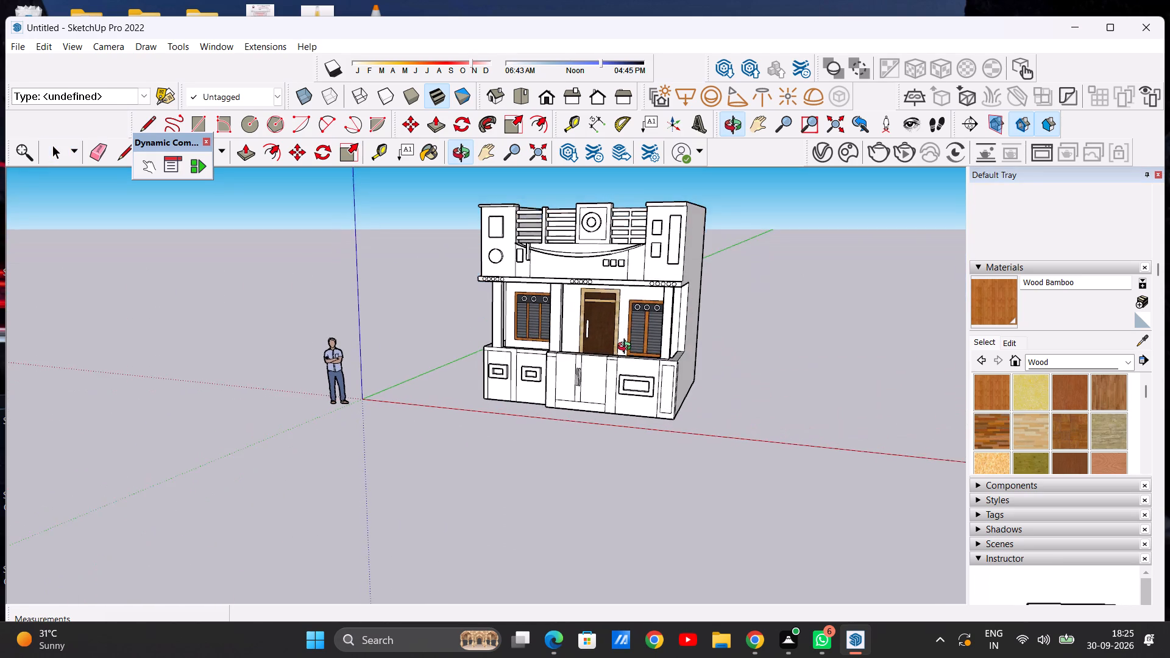
middle_click_drag(627, 348, 659, 333)
scroll(659, 333, "up", 5)
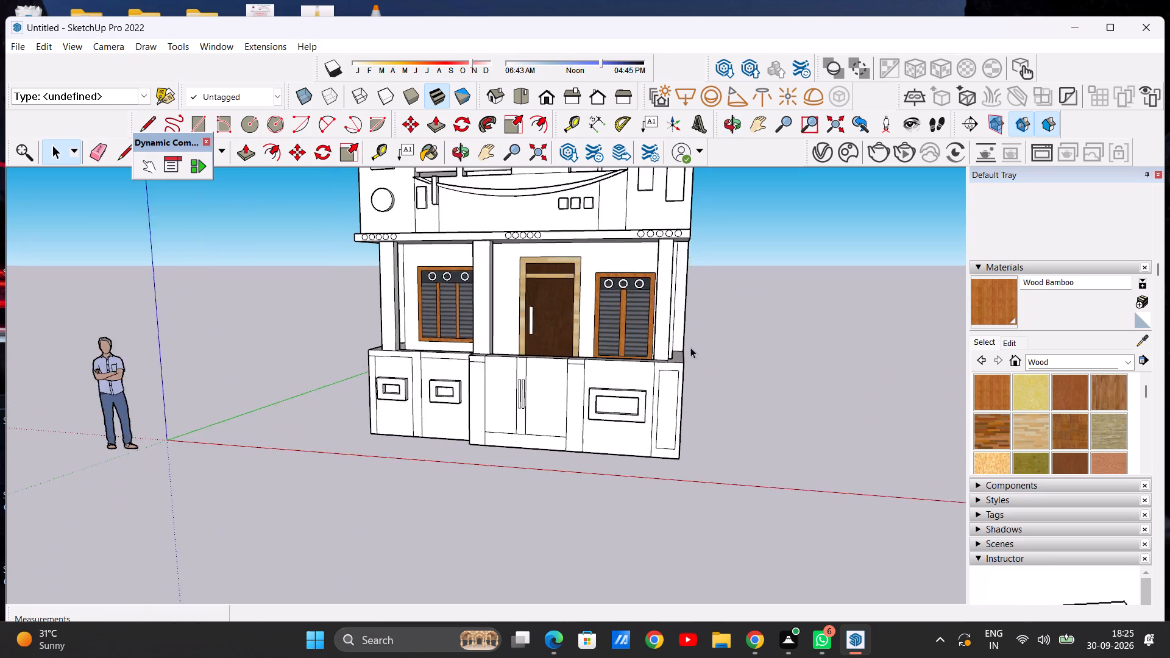
scroll(699, 347, "down", 13)
scroll(576, 319, "up", 6)
middle_click_drag(602, 328, 672, 339)
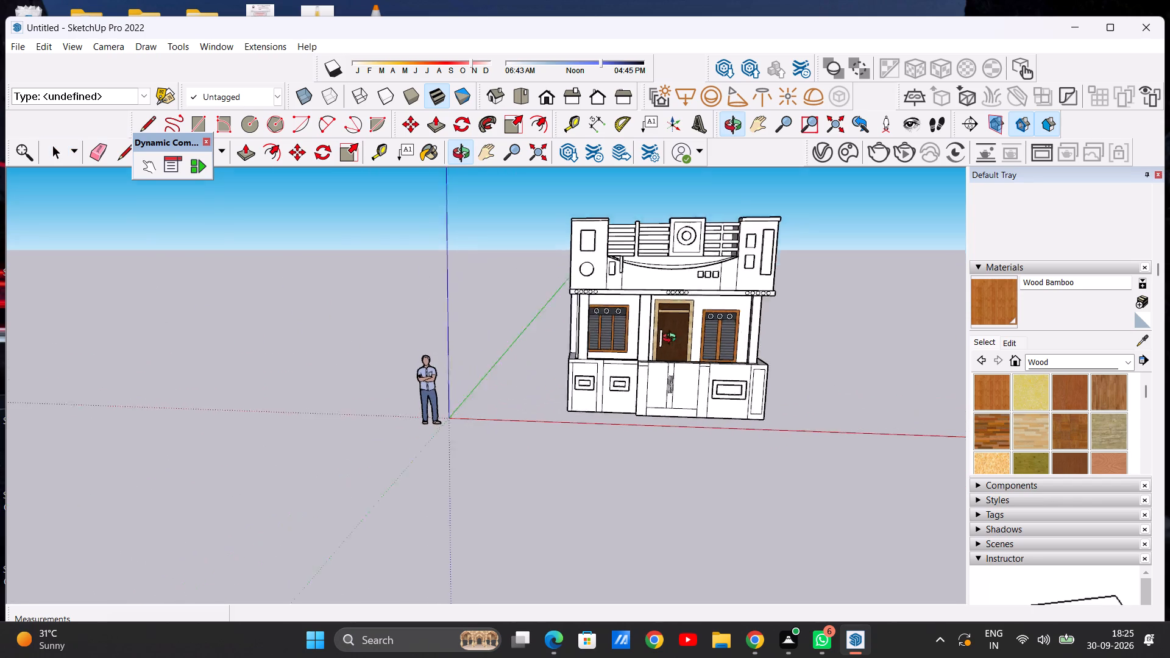
middle_click_drag(672, 339, 845, 347)
scroll(505, 255, "up", 5)
scroll(571, 256, "up", 6)
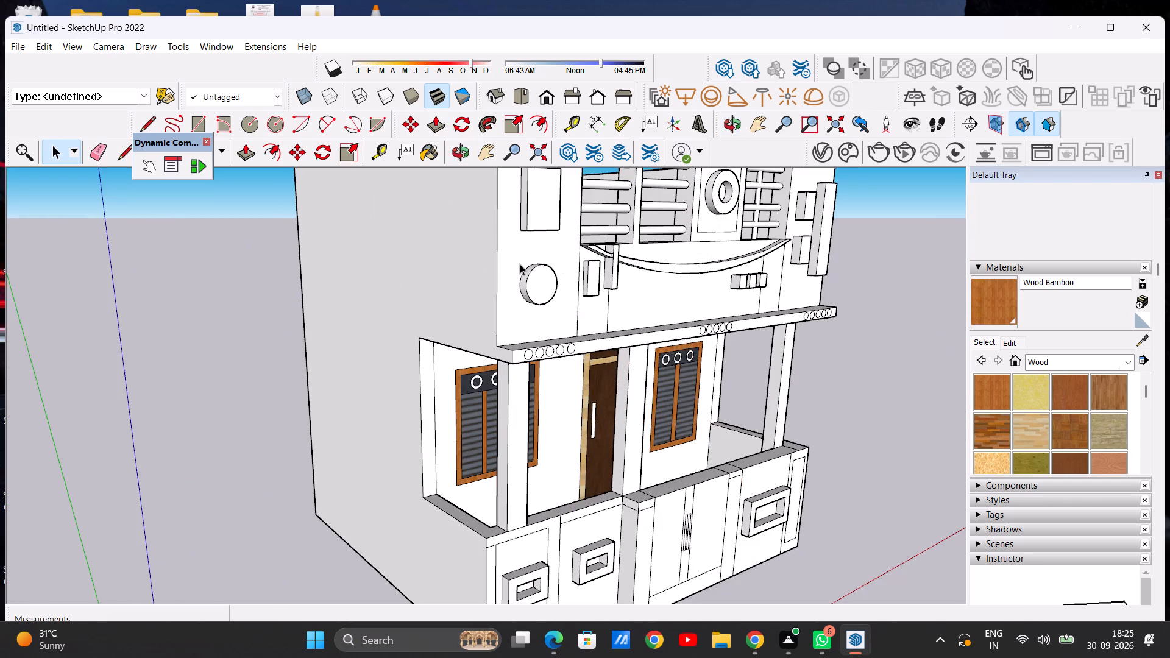
scroll(520, 264, "down", 9)
scroll(621, 225, "up", 15)
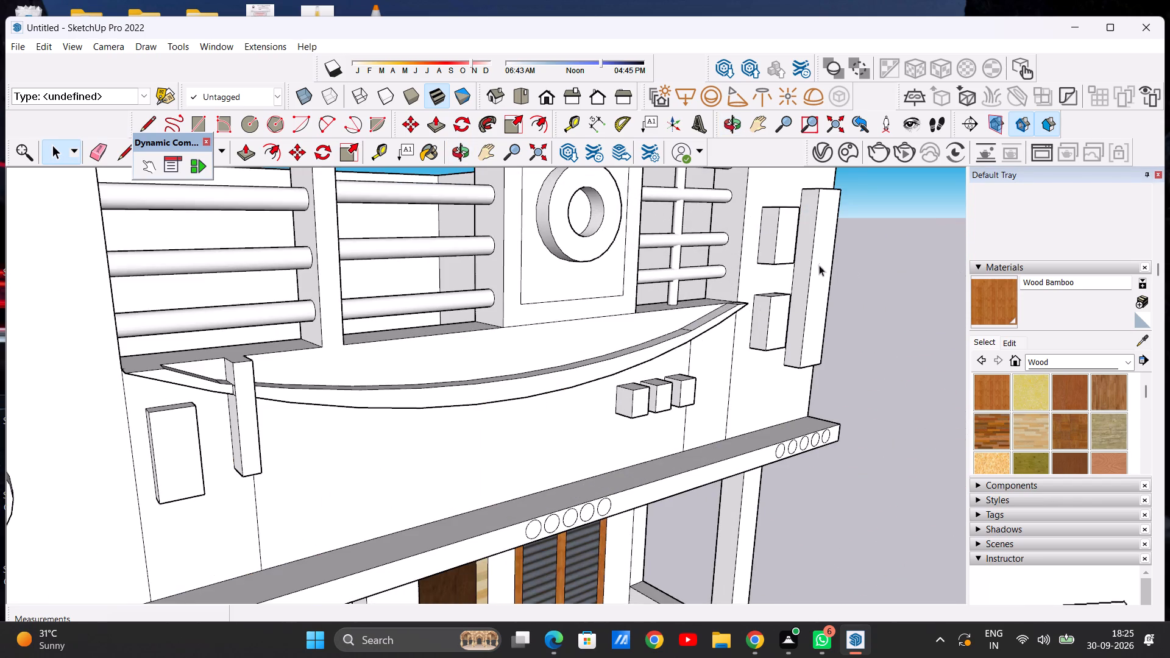
scroll(771, 267, "down", 19)
middle_click_drag(804, 278, 600, 267)
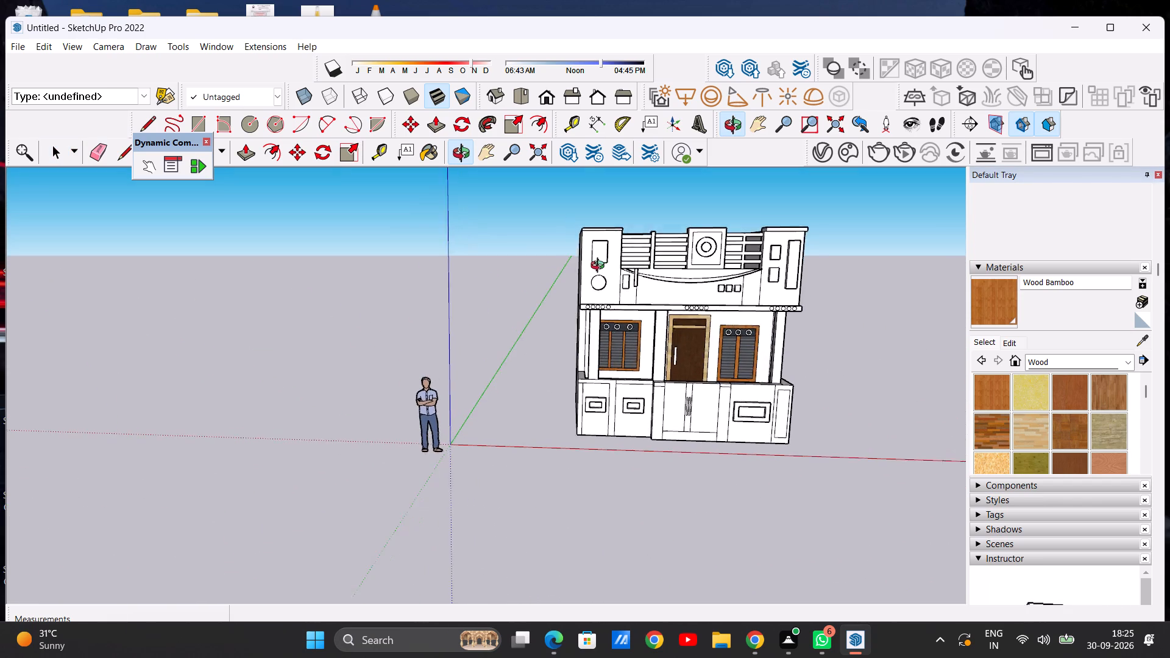
middle_click_drag(600, 267, 600, 268)
middle_click_drag(963, 318, 830, 330)
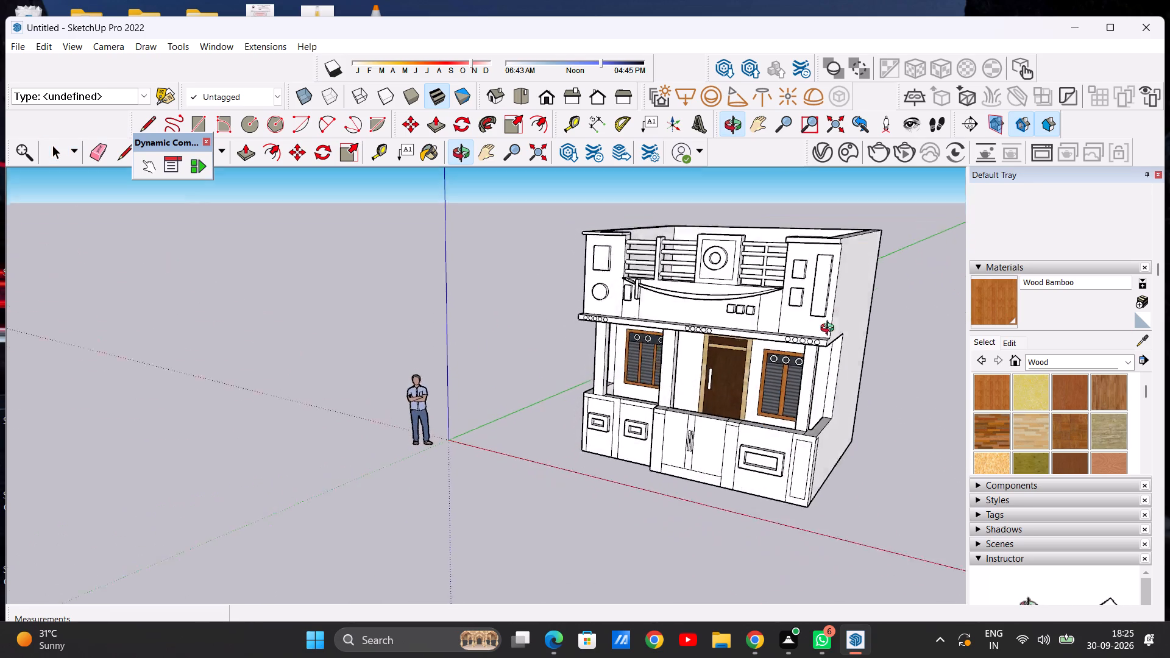
middle_click_drag(830, 330, 862, 348)
scroll(716, 307, "down", 4)
middle_click_drag(736, 352, 801, 334)
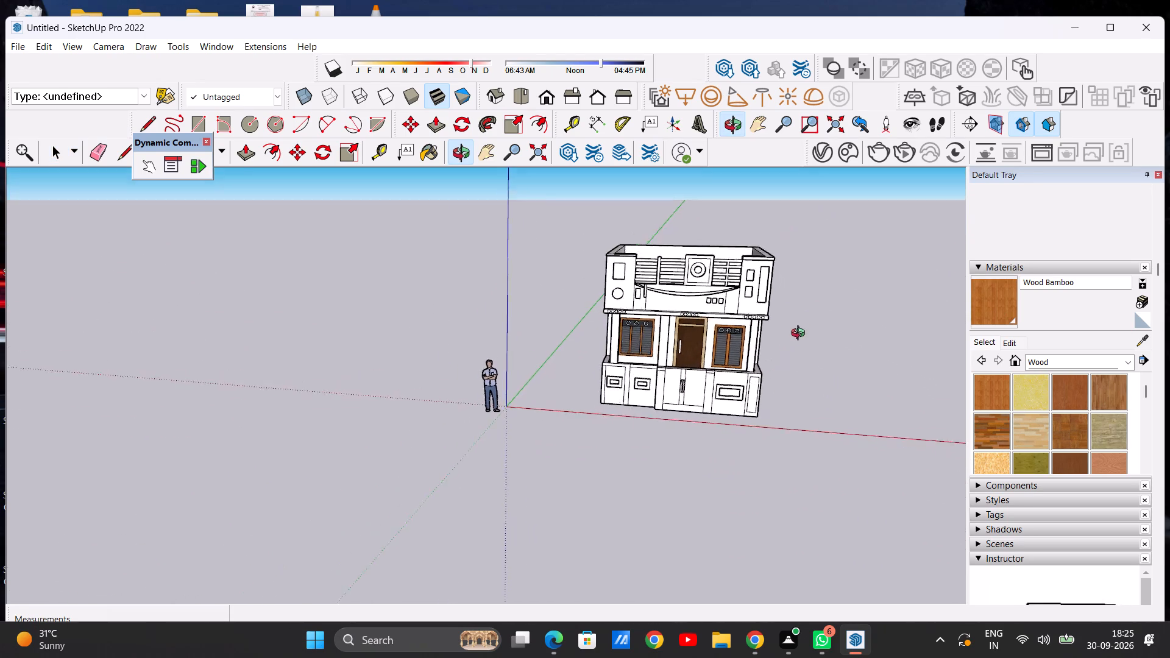
middle_click_drag(801, 334, 818, 295)
scroll(686, 278, "up", 12)
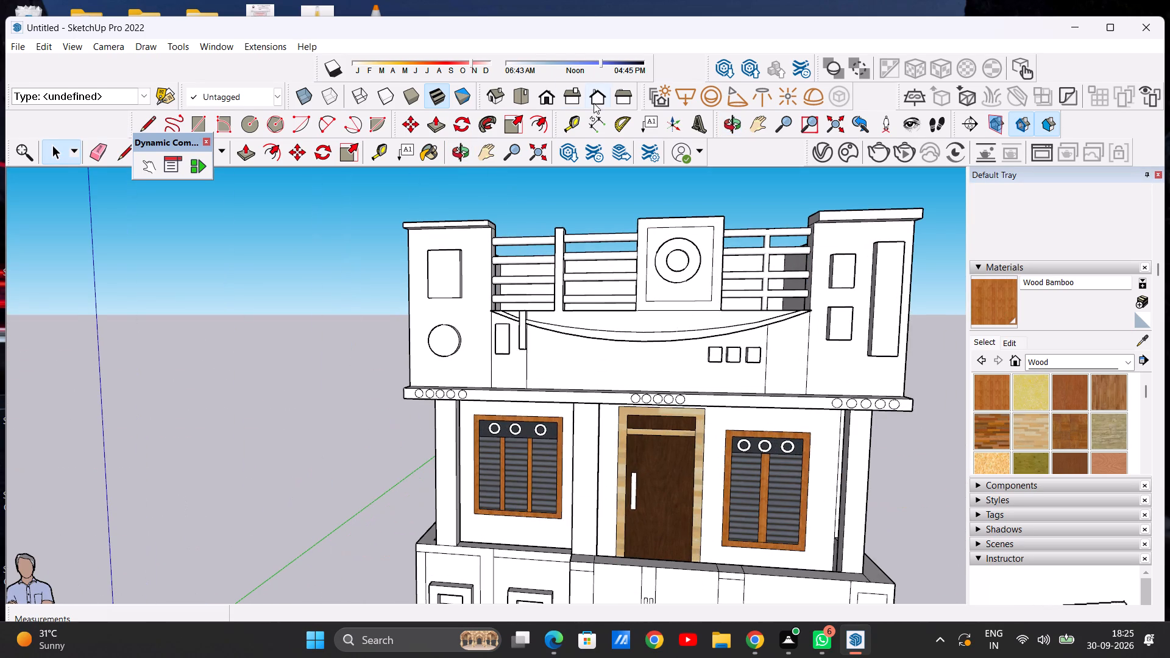
Switch to the standard Front view and inspect the facade, gate and low walls.
left_click(539, 91)
scroll(584, 277, "down", 9)
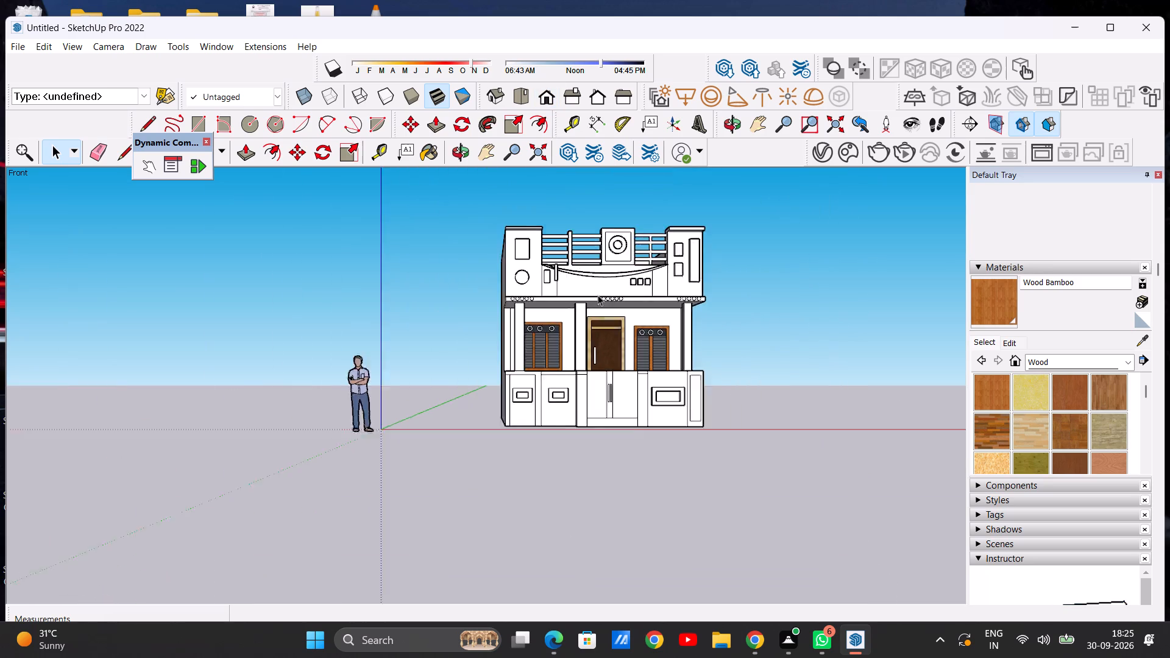
scroll(598, 295, "down", 1)
scroll(577, 391, "up", 6)
scroll(603, 368, "down", 5)
scroll(576, 386, "up", 7)
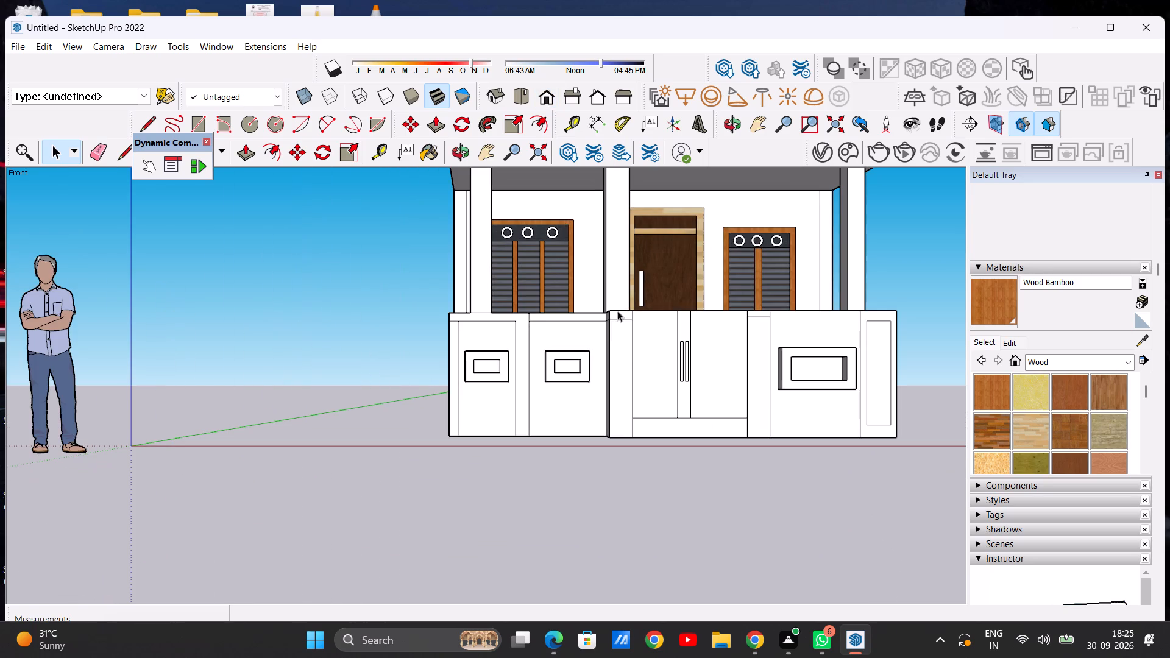
middle_click_drag(628, 363, 637, 405)
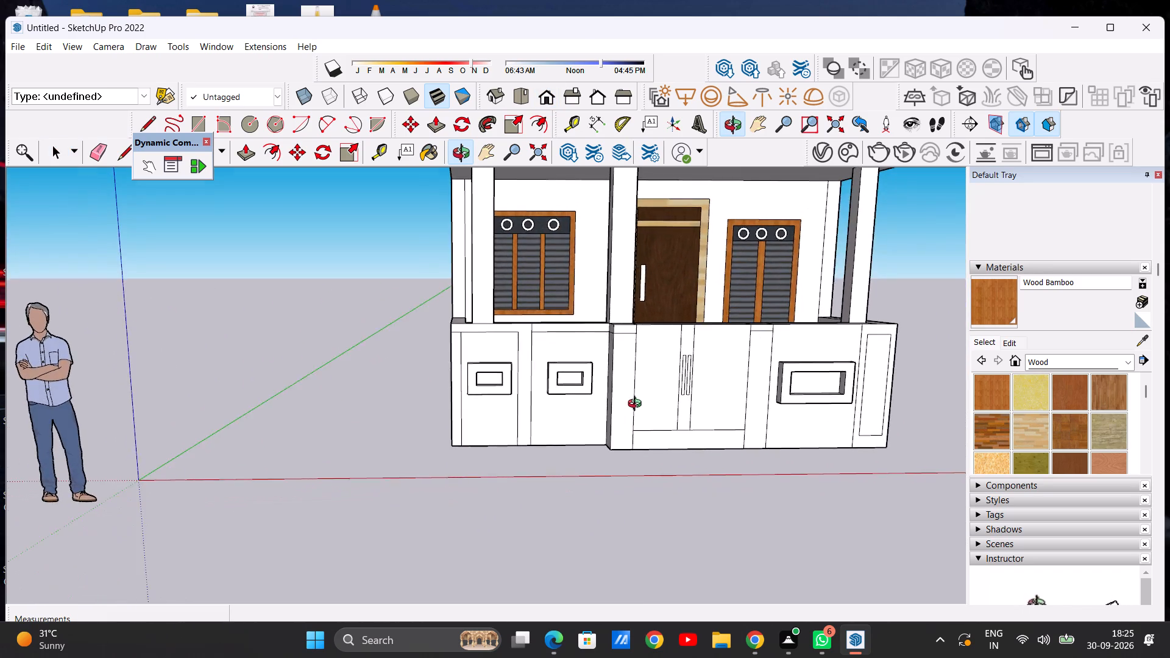
middle_click_drag(637, 405, 625, 393)
scroll(625, 392, "down", 11)
scroll(688, 264, "up", 7)
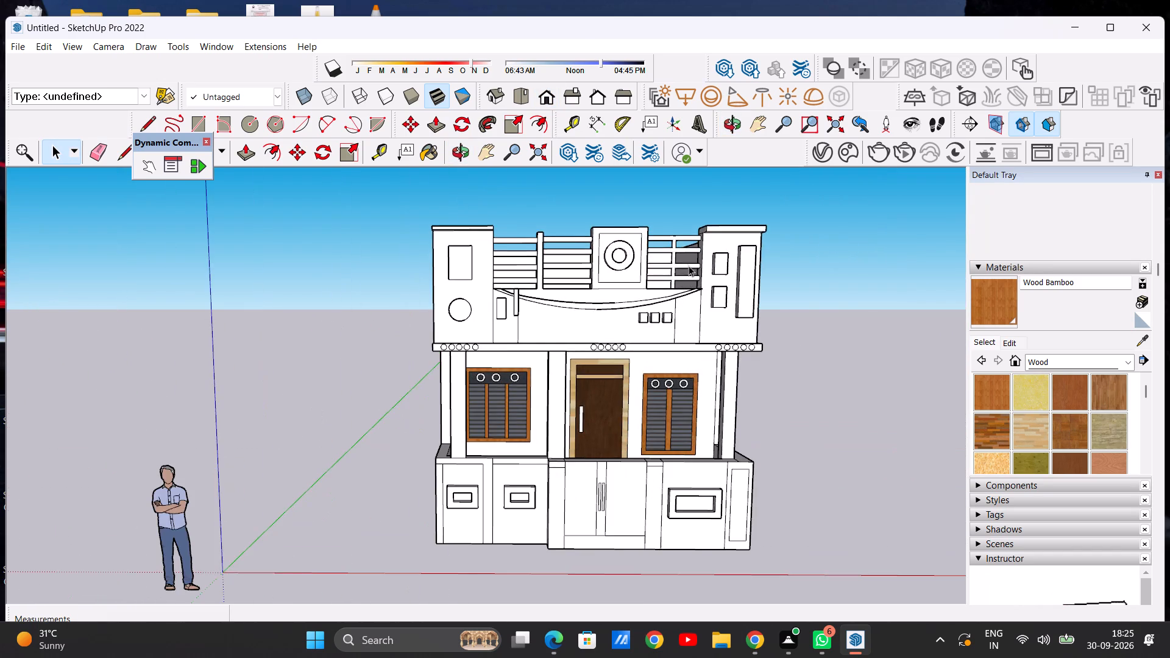
Examine the house's side and back, and inspect the parapet railing from behind over the roof terrace.
middle_click_drag(700, 279, 492, 313)
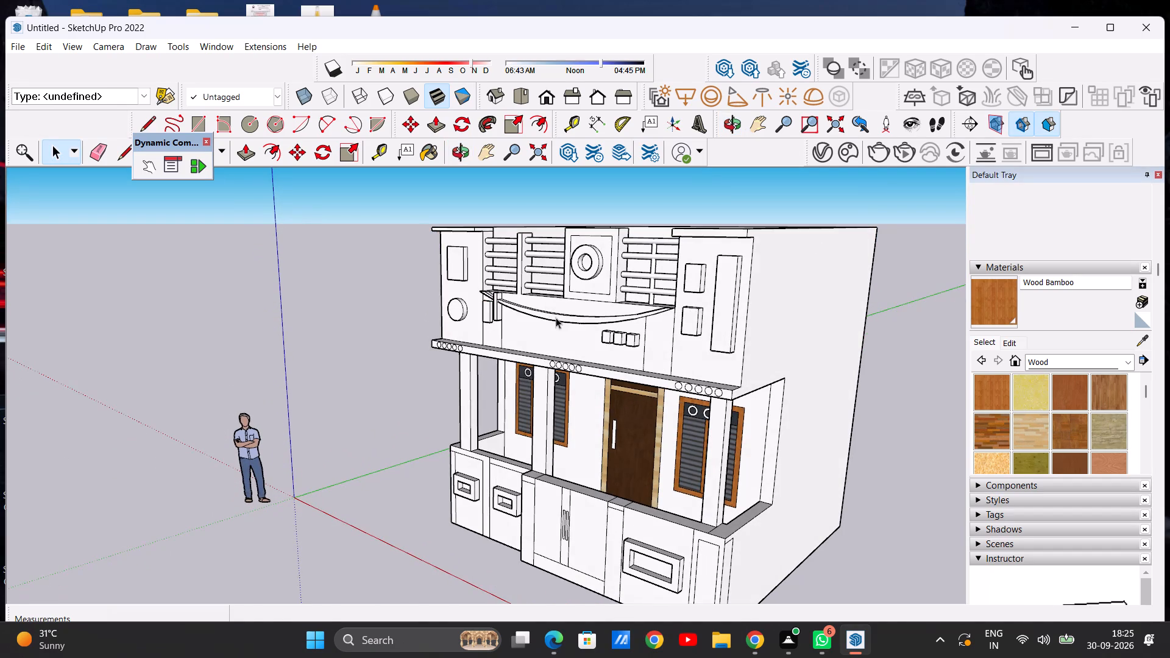
scroll(656, 299, "down", 4)
middle_click_drag(863, 277, 519, 314)
scroll(560, 289, "down", 5)
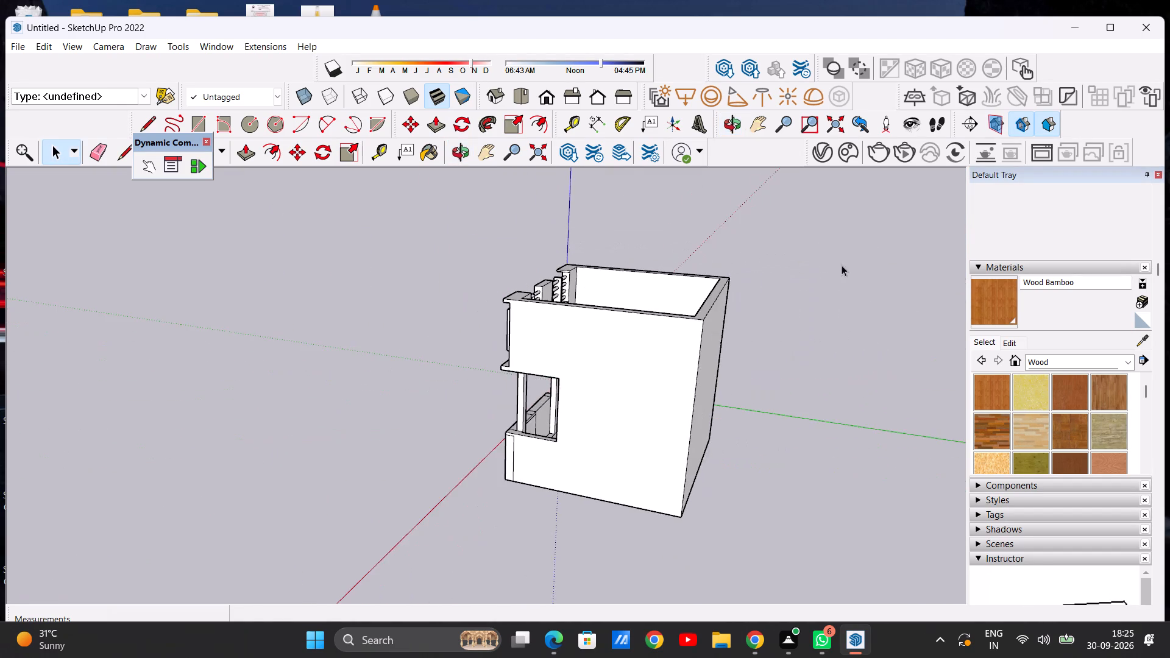
middle_click_drag(839, 269, 473, 334)
scroll(530, 387, "up", 7)
middle_click_drag(532, 402, 520, 363)
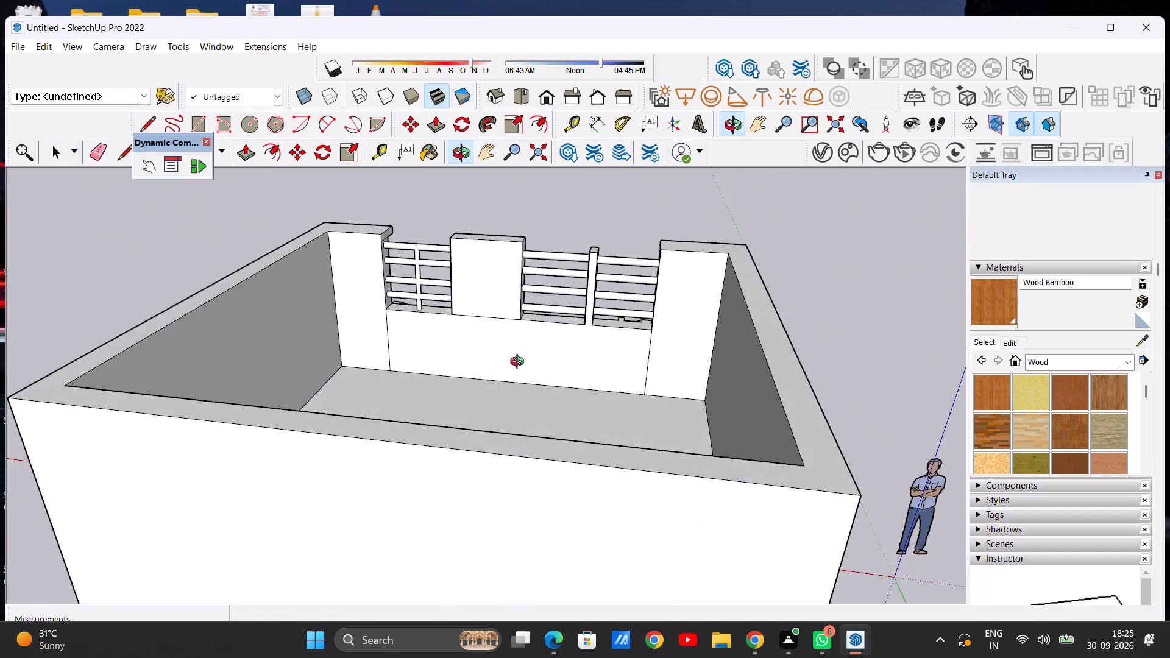
middle_click_drag(520, 363, 516, 345)
scroll(620, 336, "up", 8)
scroll(648, 367, "down", 13)
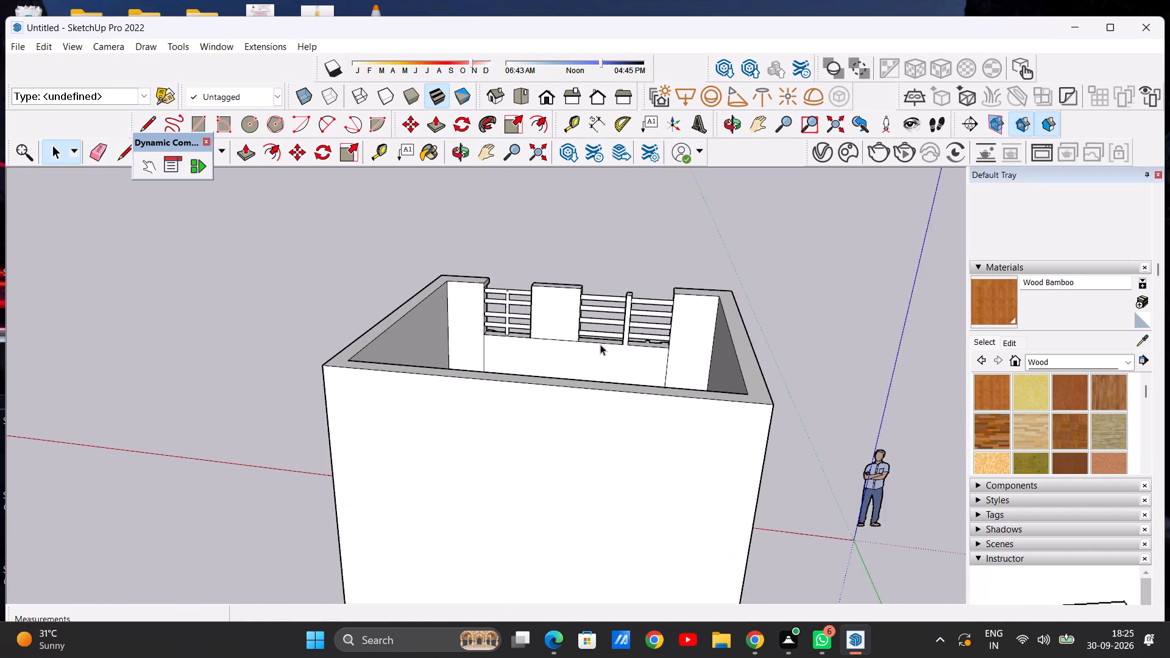
scroll(589, 348, "up", 5)
scroll(592, 350, "down", 9)
middle_click_drag(571, 339, 674, 349)
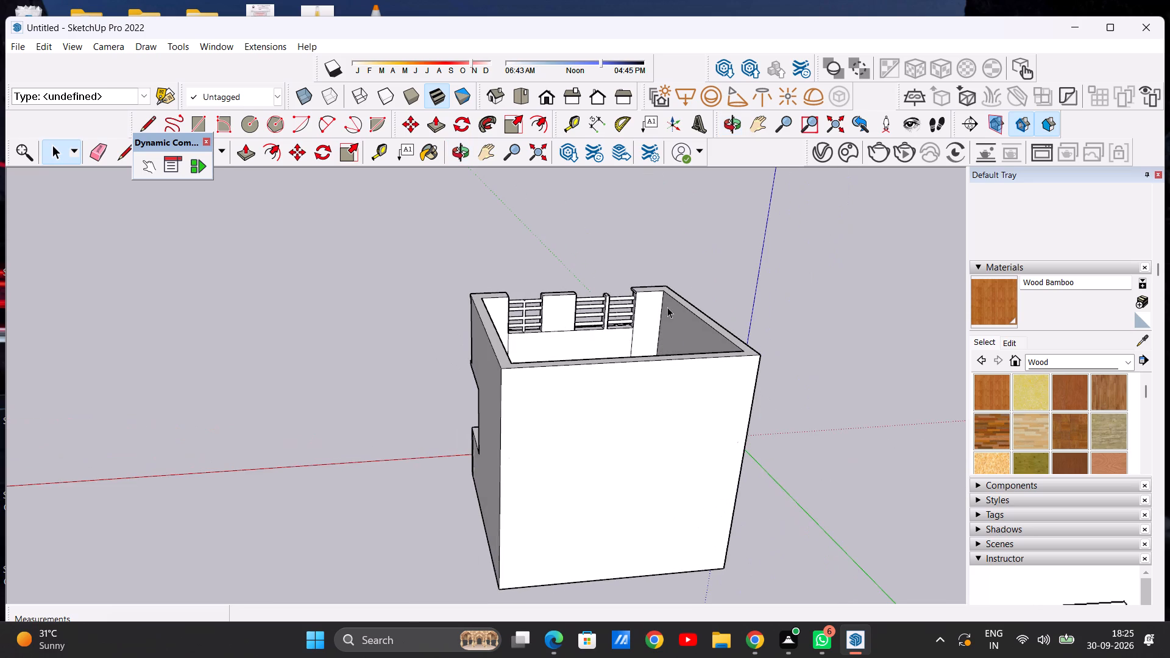
scroll(628, 294, "up", 20)
scroll(628, 294, "up", 1)
scroll(622, 311, "down", 2)
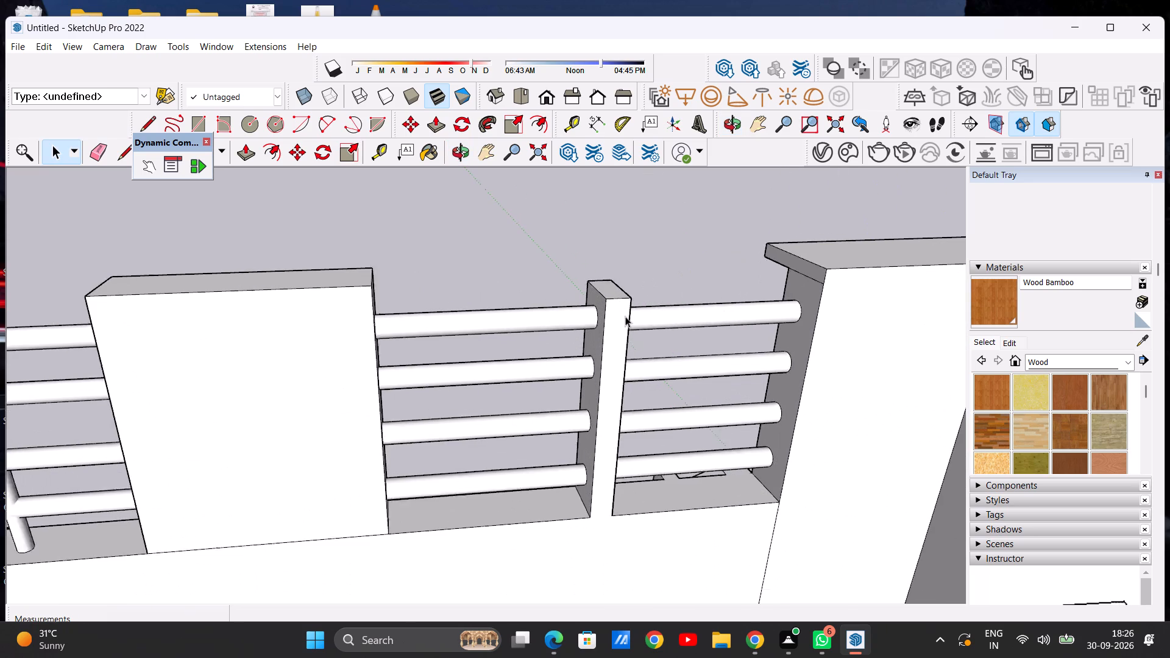
scroll(625, 316, "down", 12)
middle_click_drag(581, 363, 564, 334)
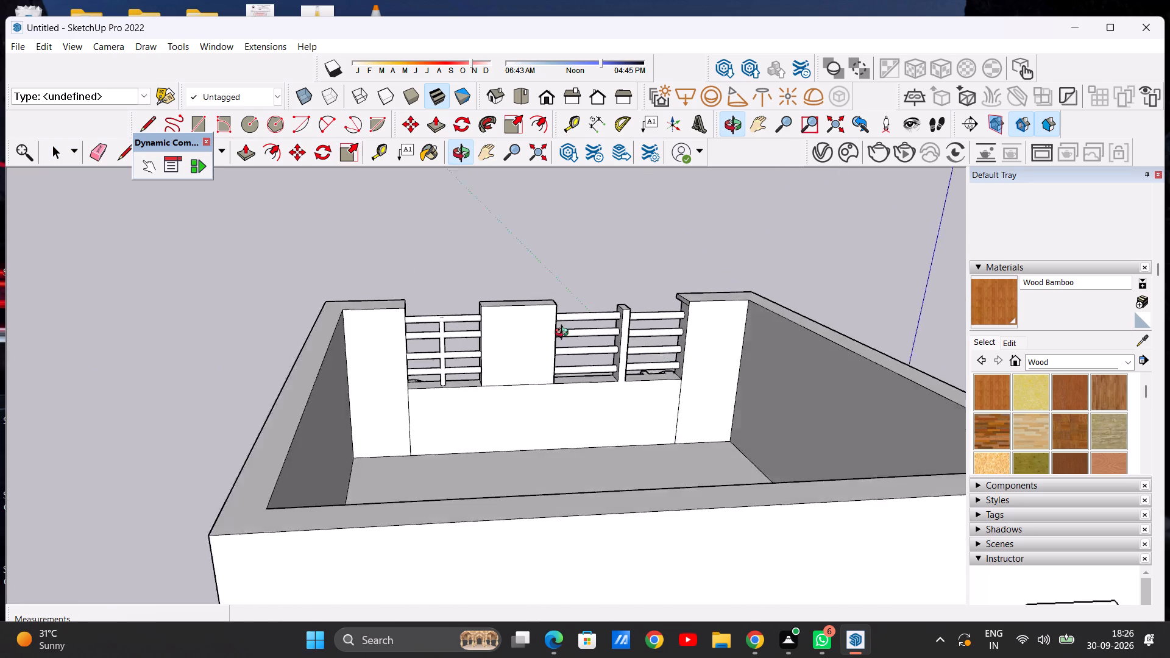
middle_click_drag(564, 334, 514, 336)
scroll(607, 337, "down", 13)
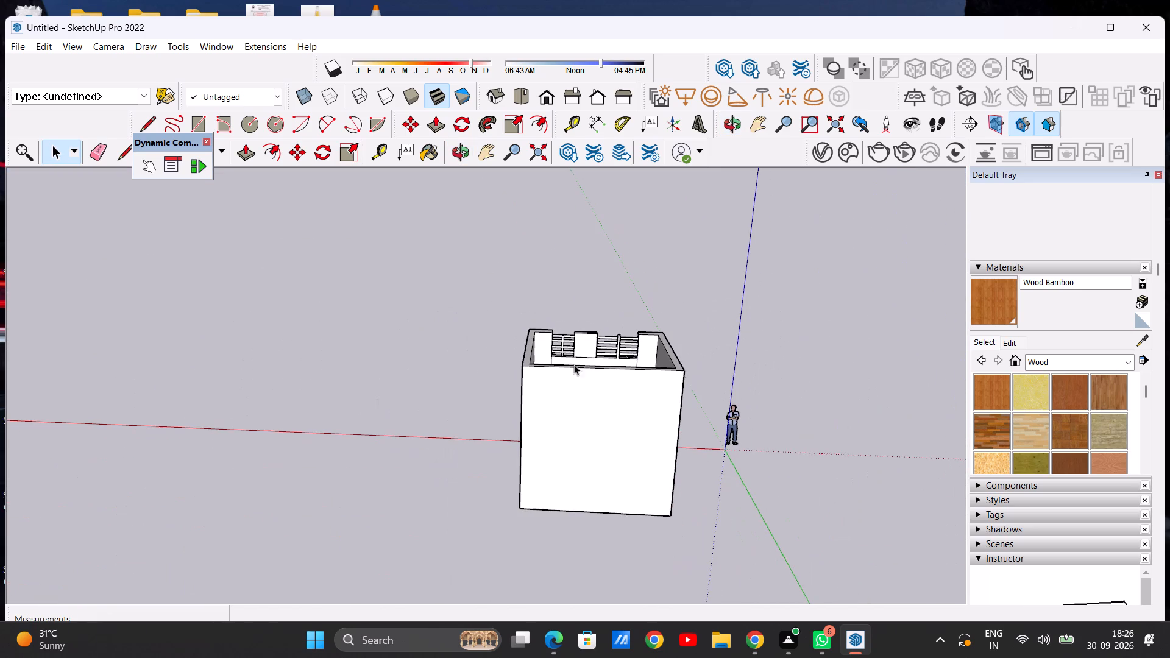
middle_click_drag(562, 393, 916, 377)
middle_click_drag(396, 416, 818, 419)
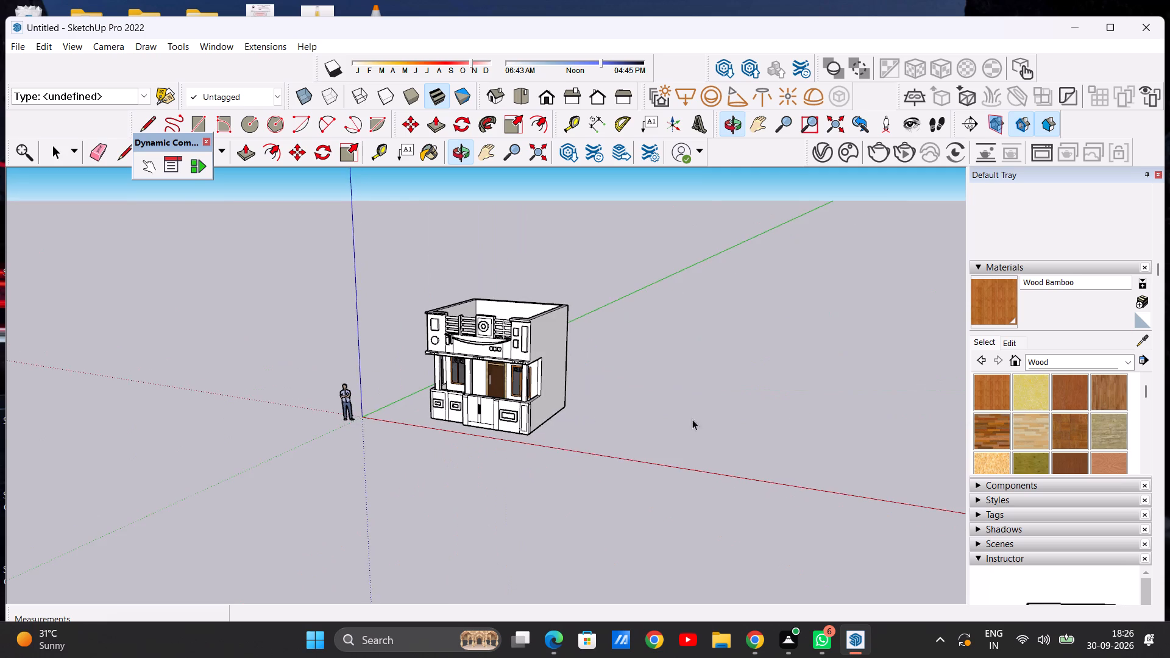
Examine the facade from the front again, looking closely at the two-handled gate and the framed low walls beside it.
middle_click_drag(369, 421, 511, 365)
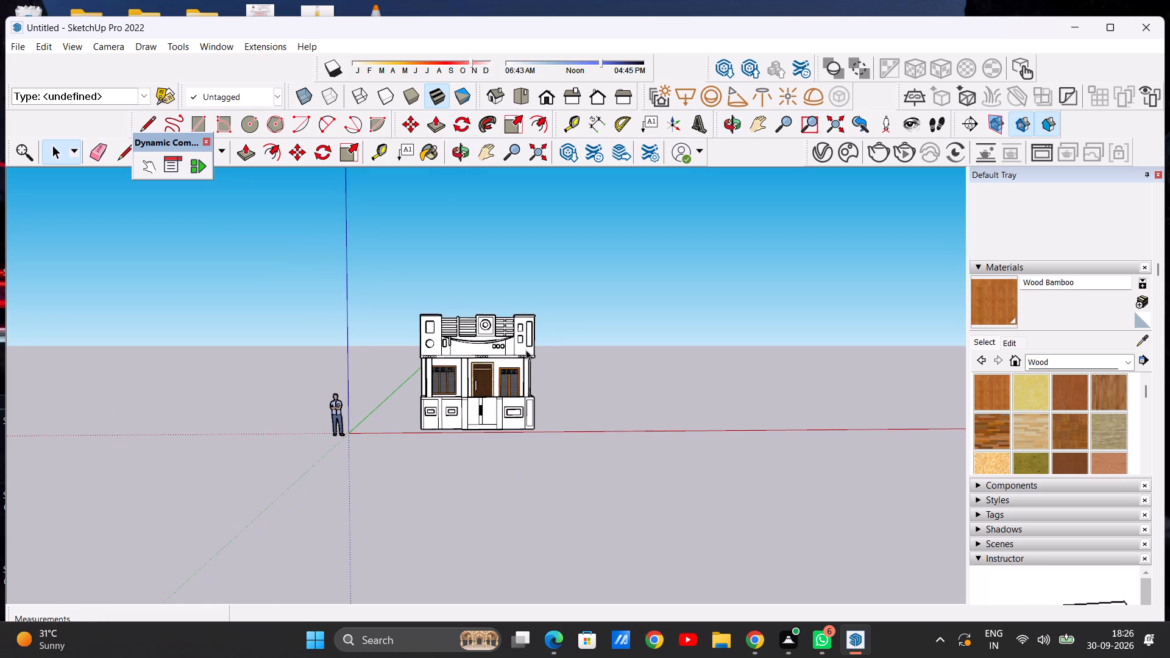
scroll(508, 345, "up", 7)
scroll(587, 370, "down", 4)
scroll(372, 316, "up", 7)
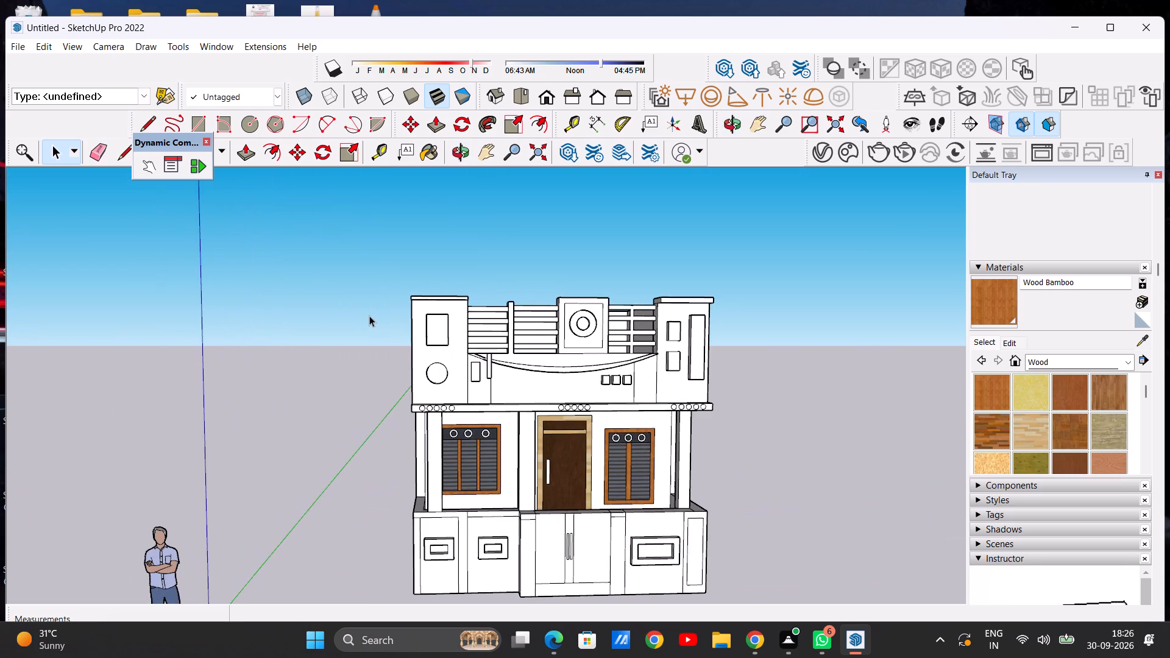
scroll(369, 316, "down", 3)
scroll(519, 336, "up", 3)
scroll(545, 336, "down", 2)
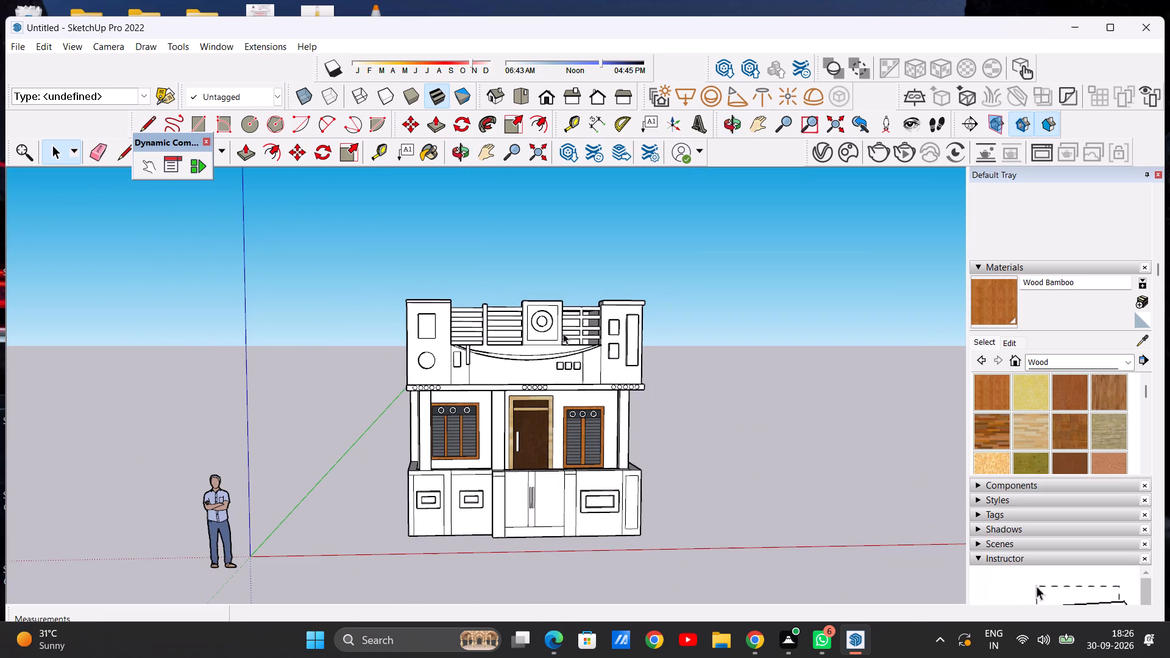
scroll(563, 333, "down", 3)
scroll(521, 344, "up", 2)
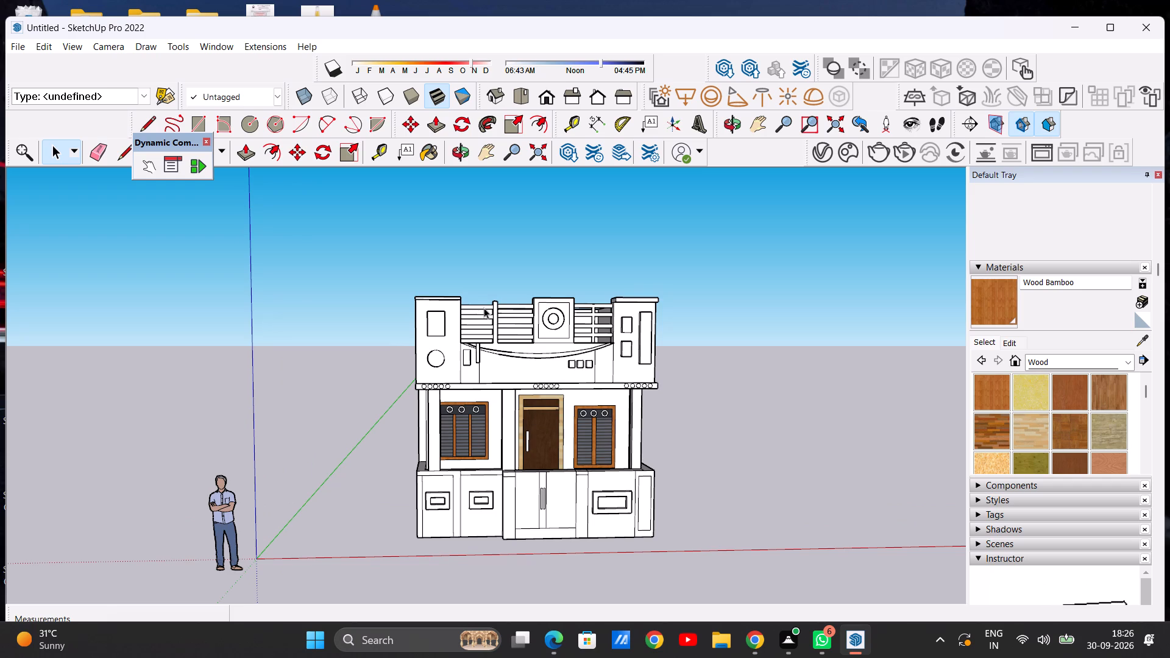
scroll(492, 303, "down", 2)
scroll(543, 503, "up", 6)
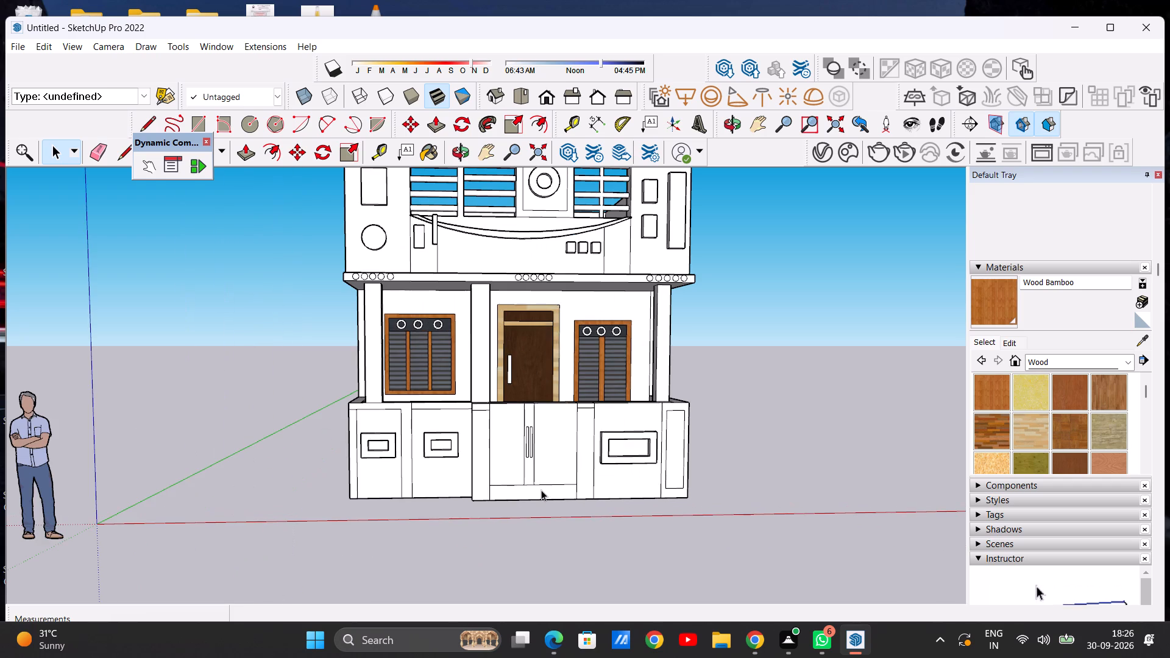
scroll(533, 453, "up", 6)
scroll(581, 476, "down", 1)
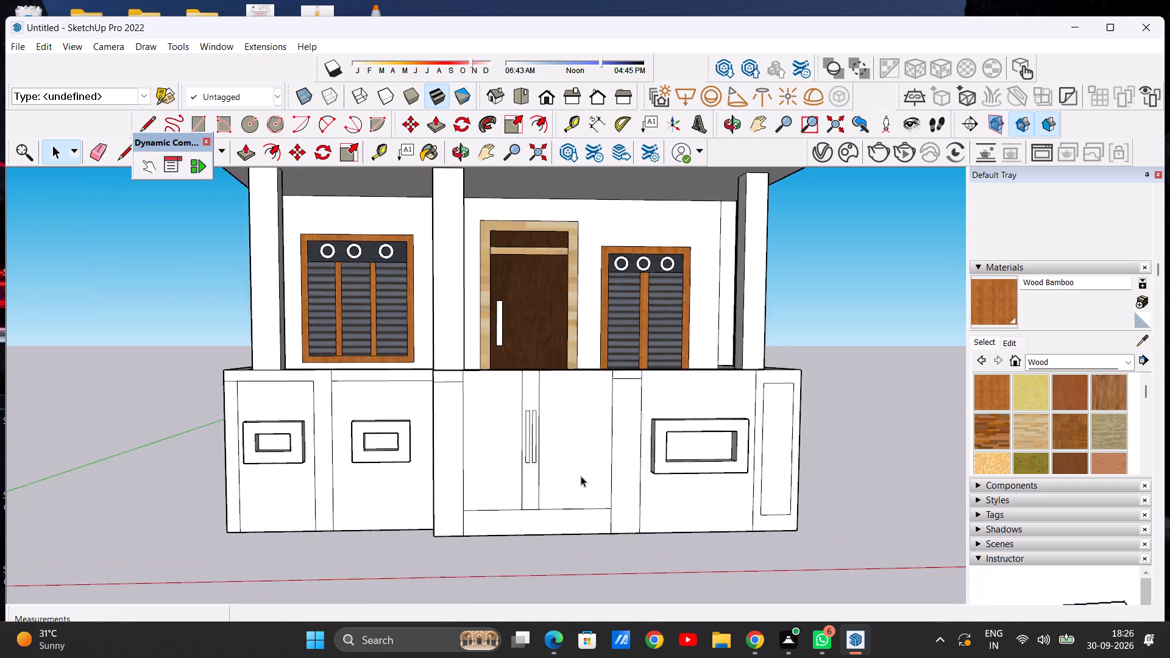
scroll(581, 476, "down", 6)
scroll(544, 509, "up", 2)
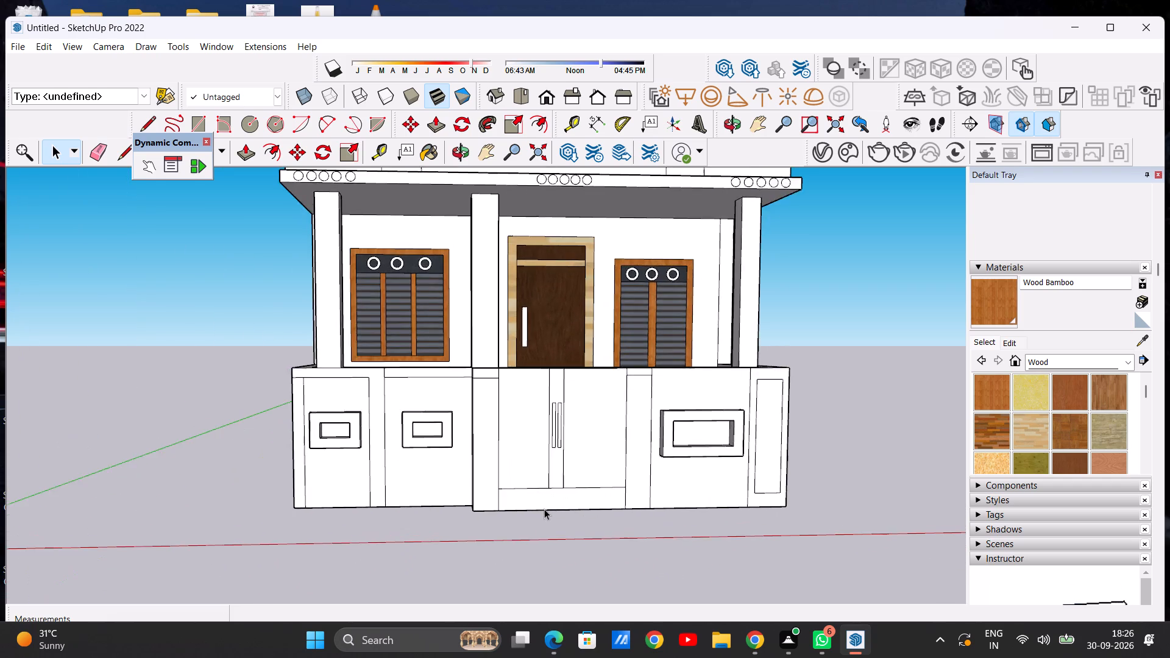
scroll(544, 509, "up", 7)
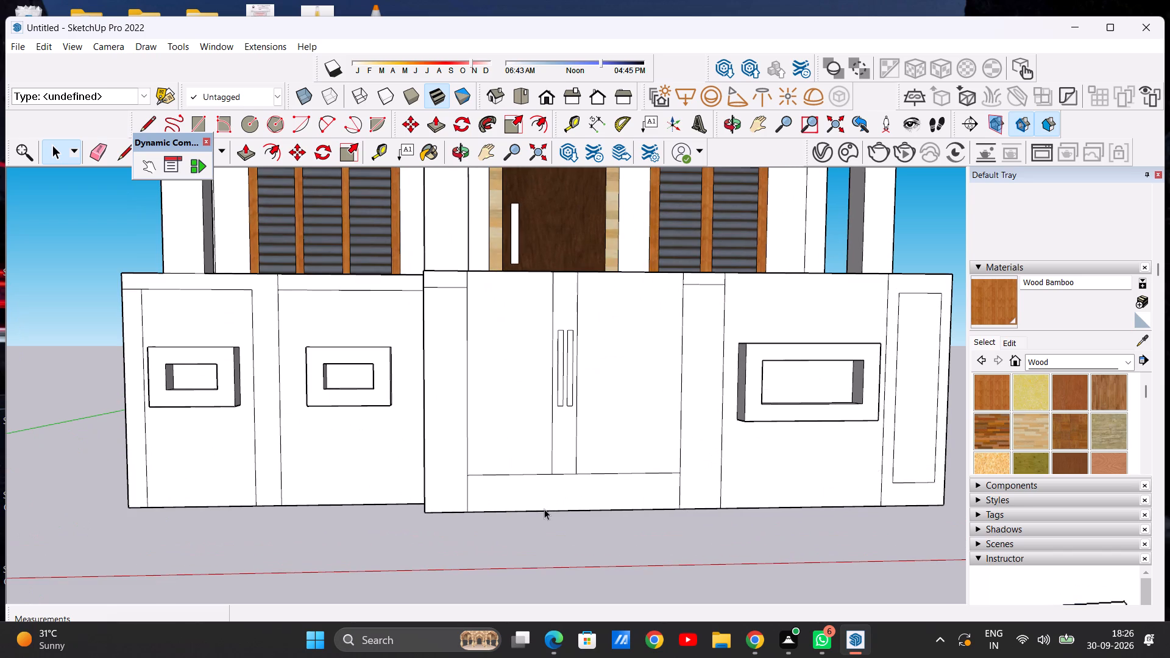
scroll(558, 472, "down", 4)
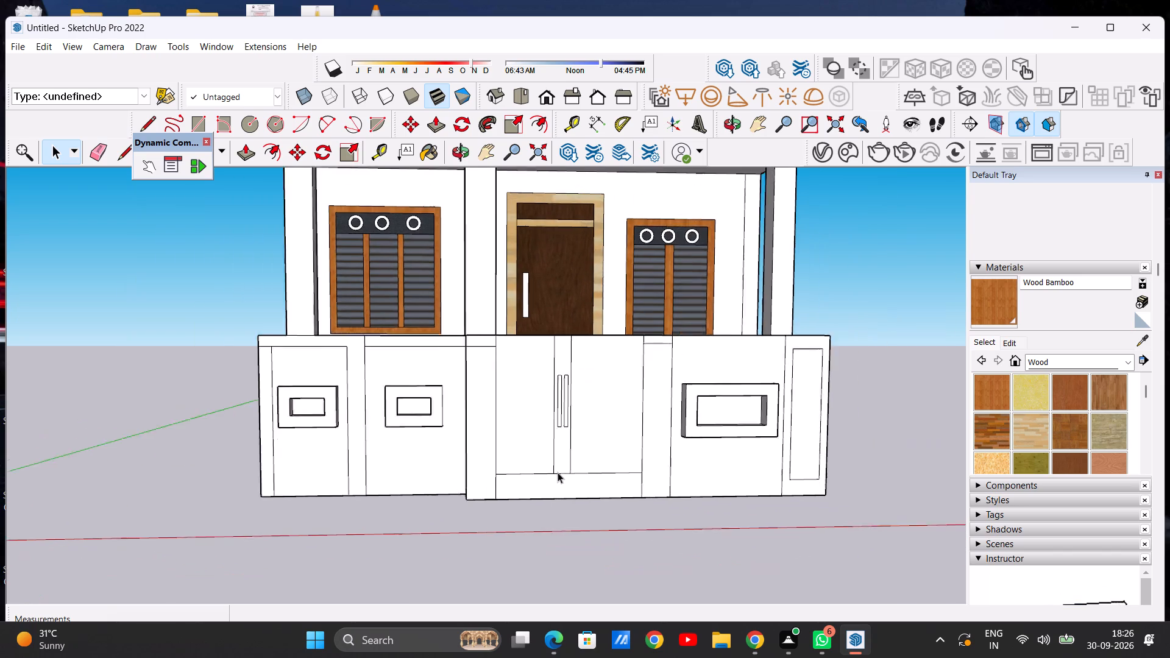
scroll(558, 472, "down", 1)
scroll(633, 464, "up", 5)
scroll(526, 469, "down", 4)
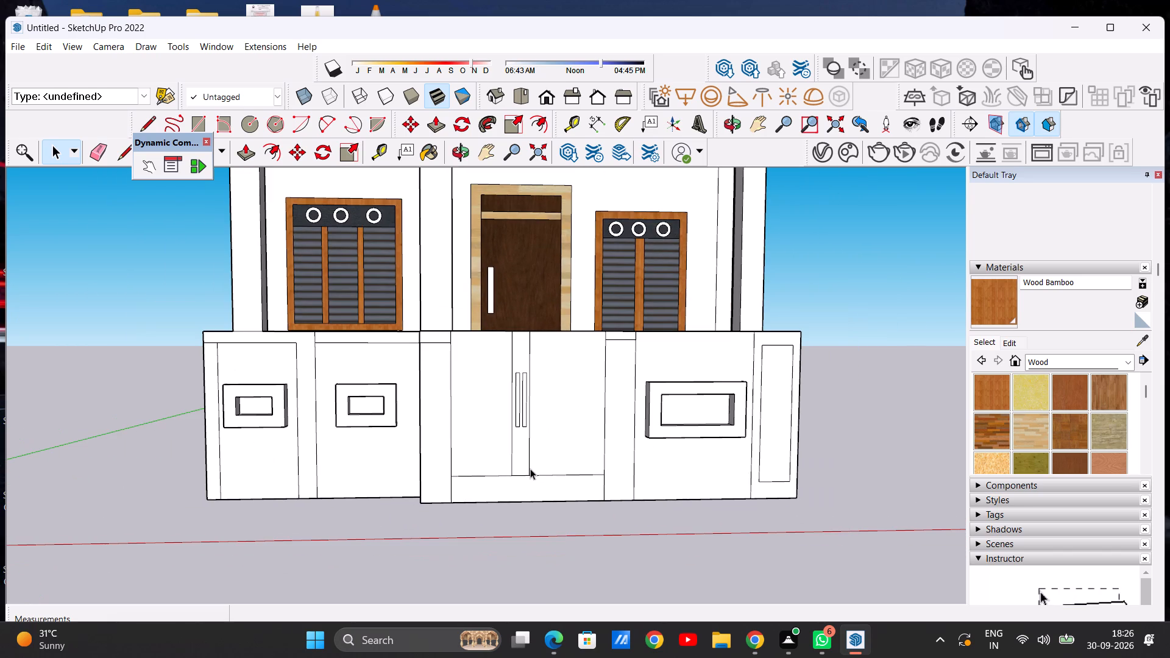
scroll(519, 471, "up", 3)
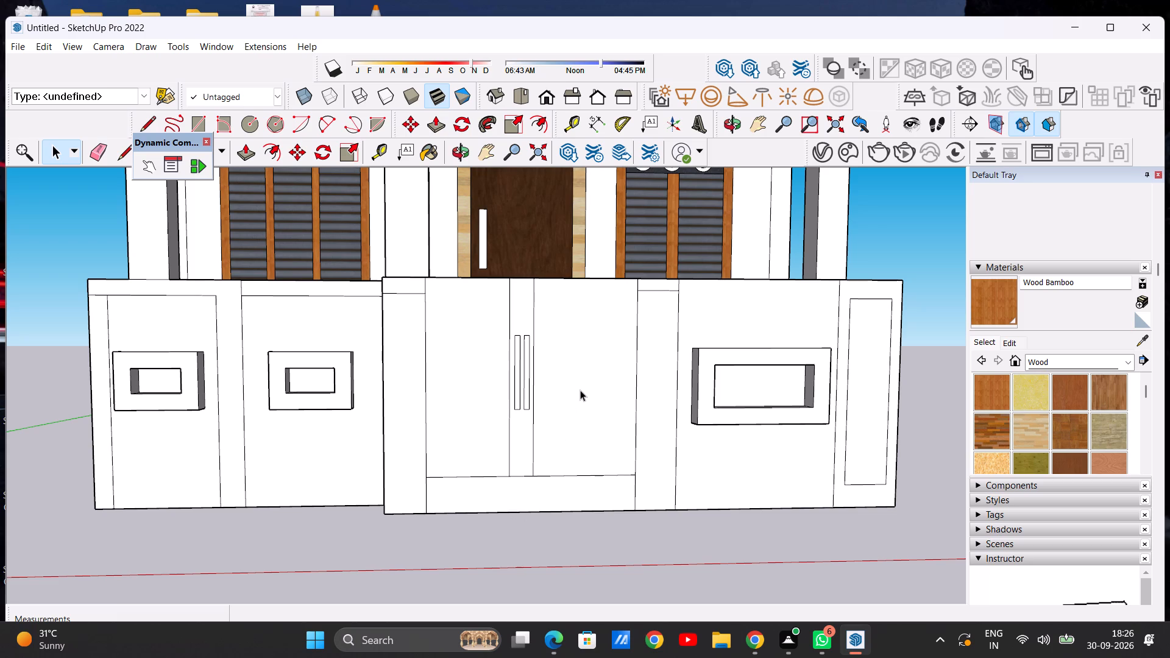
Switch the material library to Synthetic Surfaces and choose Formica Laminate Dark as the paint material.
scroll(535, 347, "down", 3)
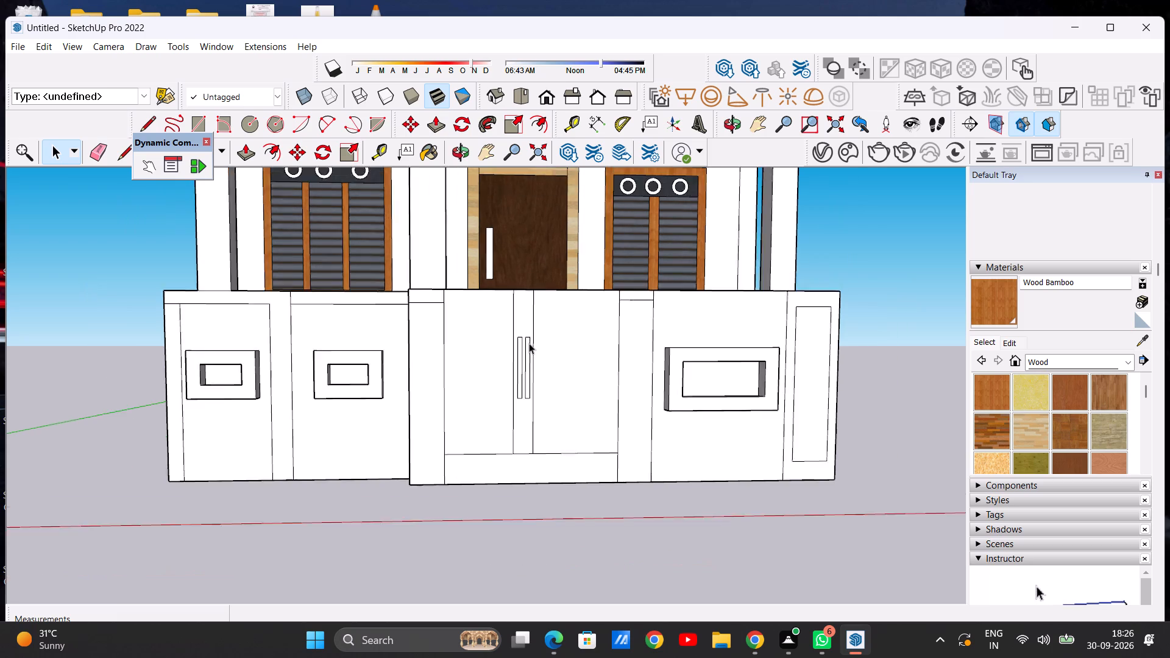
scroll(529, 343, "down", 4)
scroll(643, 342, "up", 5)
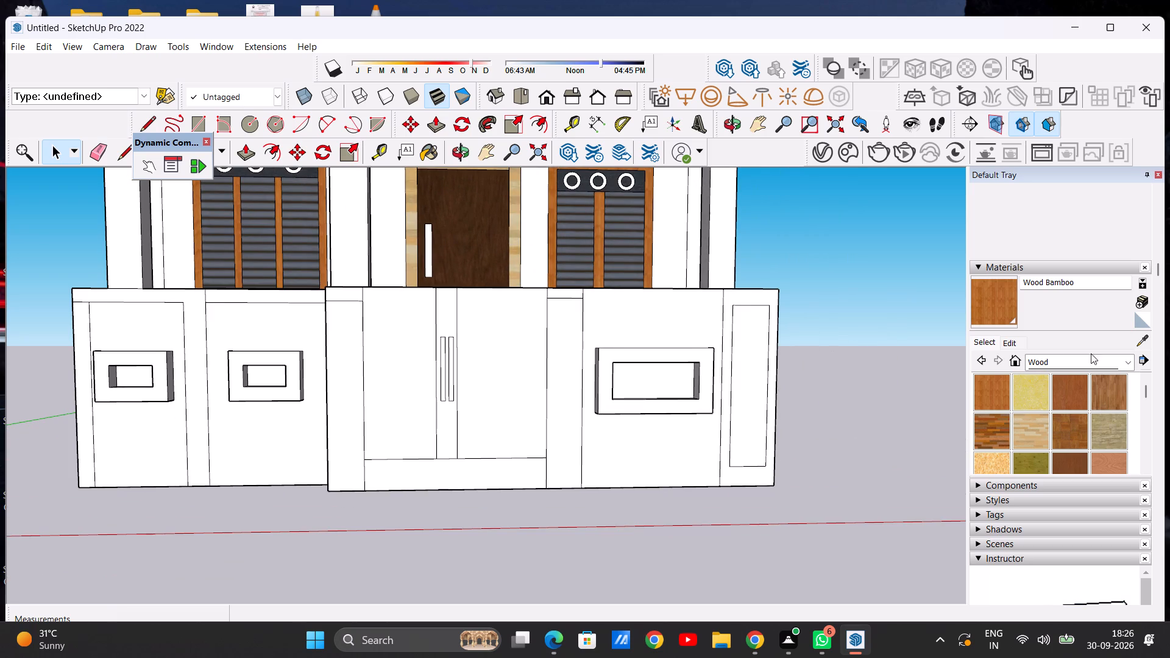
left_click(1122, 363)
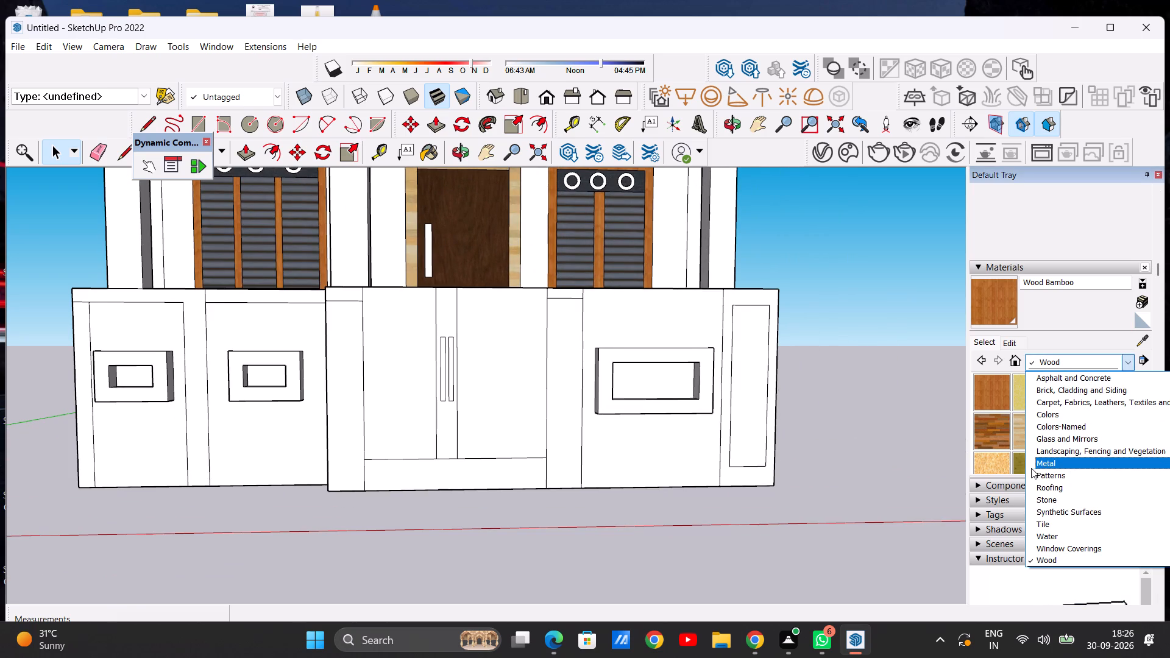
left_click(1037, 511)
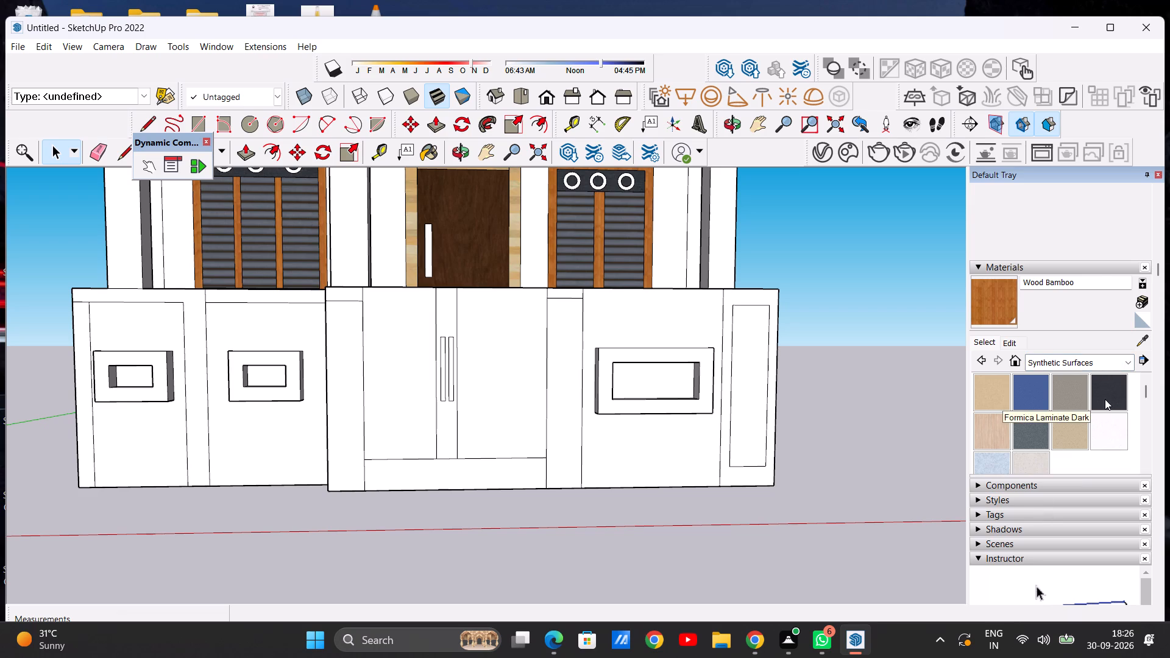
left_click(1105, 399)
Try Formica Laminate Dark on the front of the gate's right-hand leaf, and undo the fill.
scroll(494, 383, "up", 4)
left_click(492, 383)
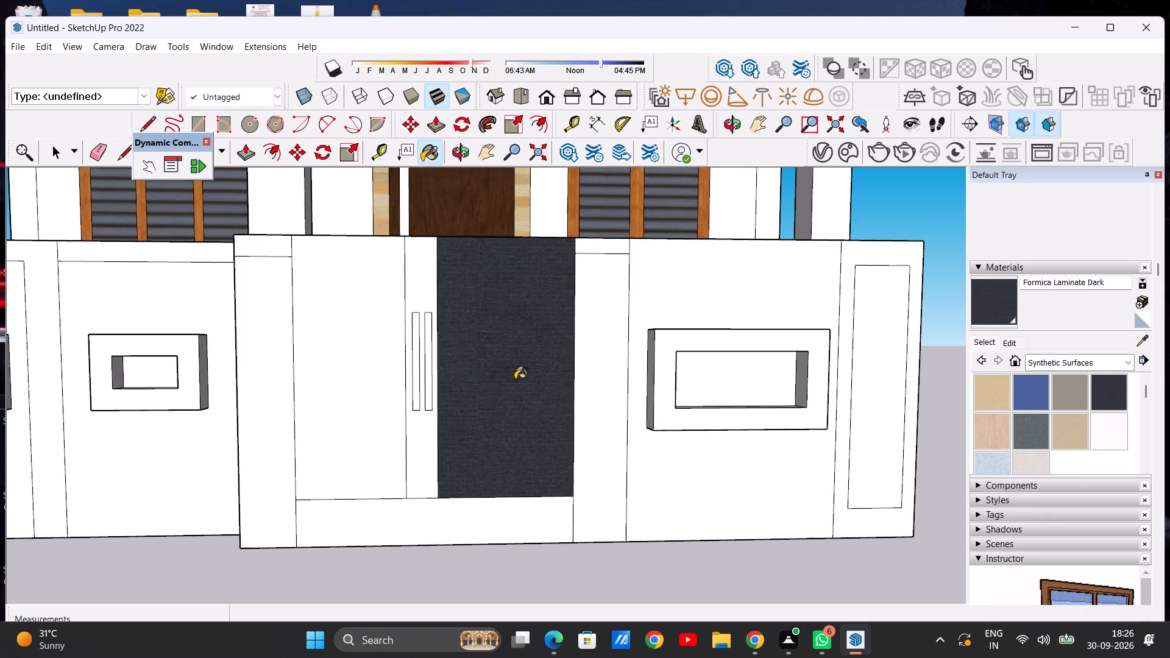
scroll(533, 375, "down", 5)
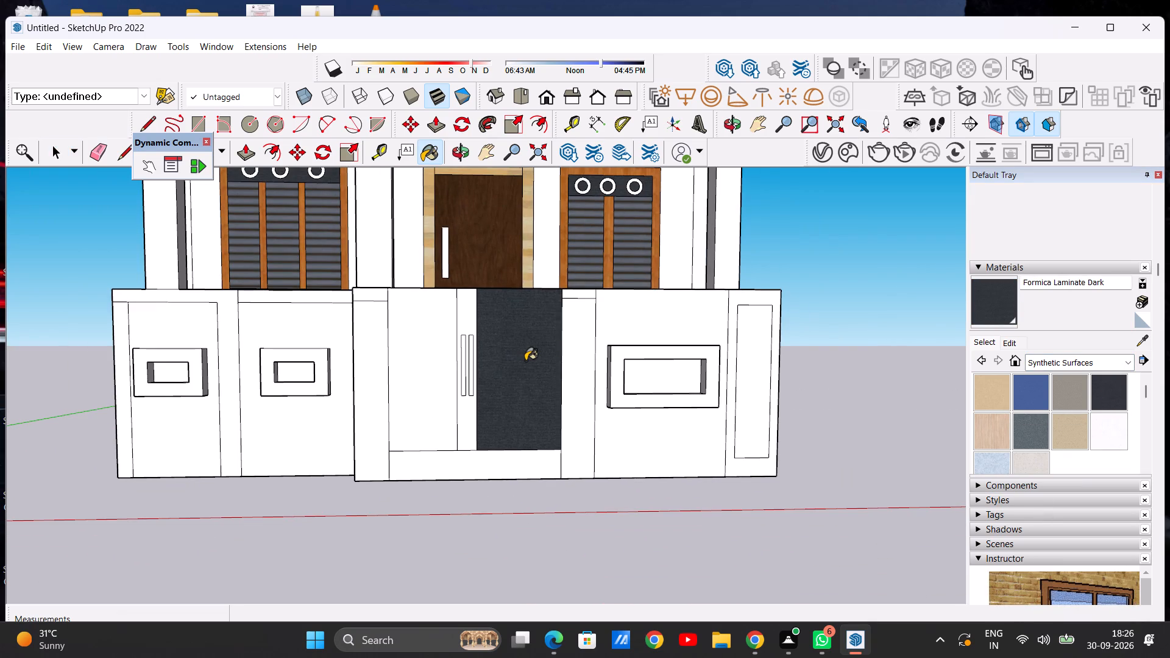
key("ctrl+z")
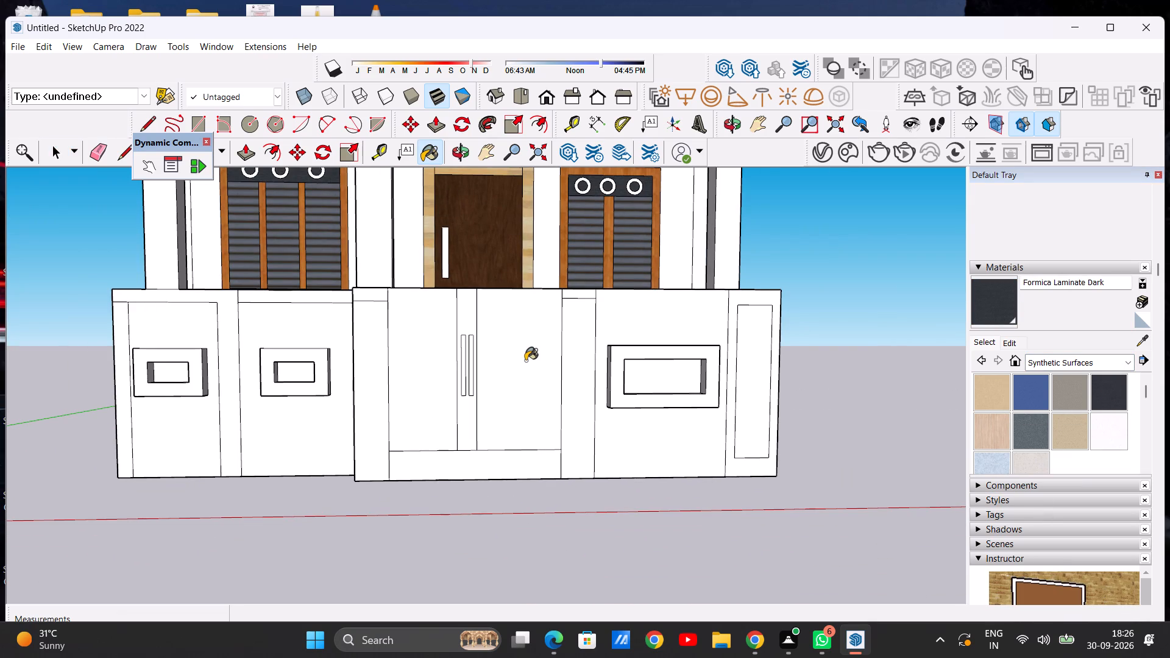
Paint the narrow central strip behind the two gate handles with Formica Laminate Dark.
left_click(464, 313)
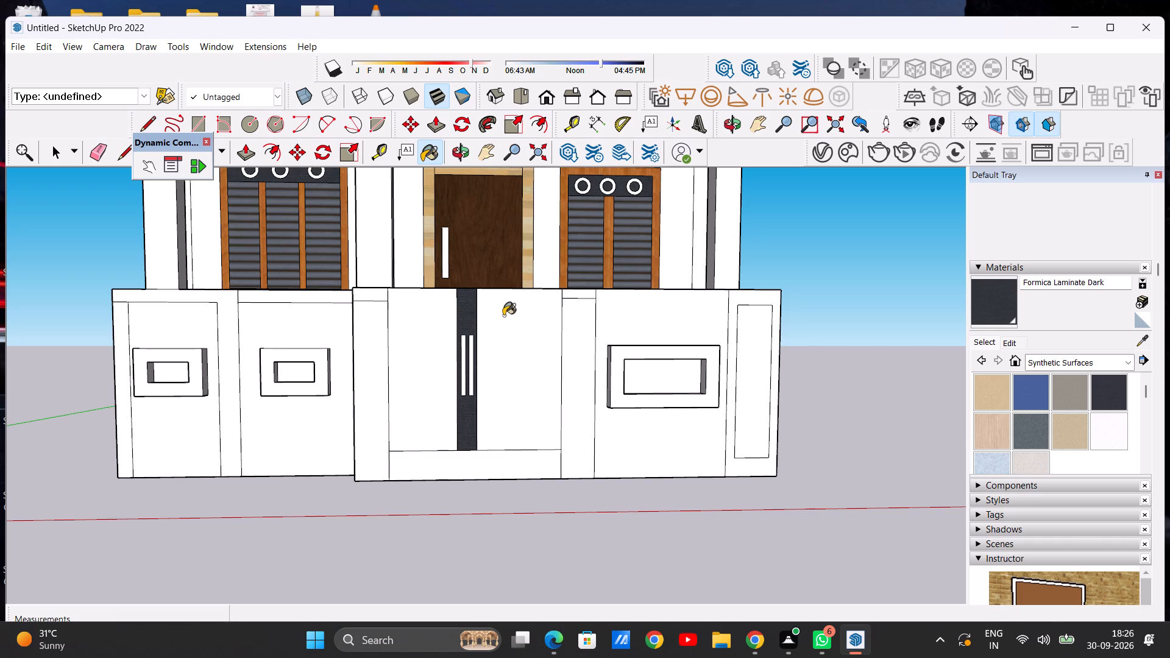
Paint the front of both gate leaves and the gate's top face with Formica Speckled Grey.
left_click(1029, 427)
left_click(536, 389)
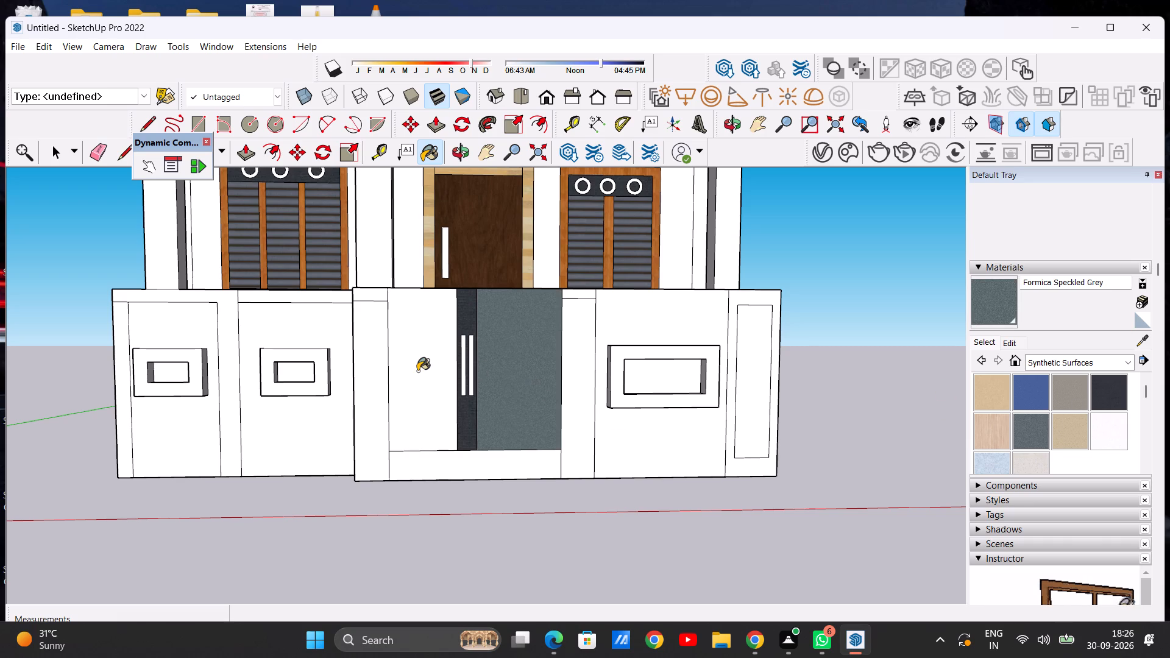
left_click(411, 369)
scroll(478, 344, "down", 4)
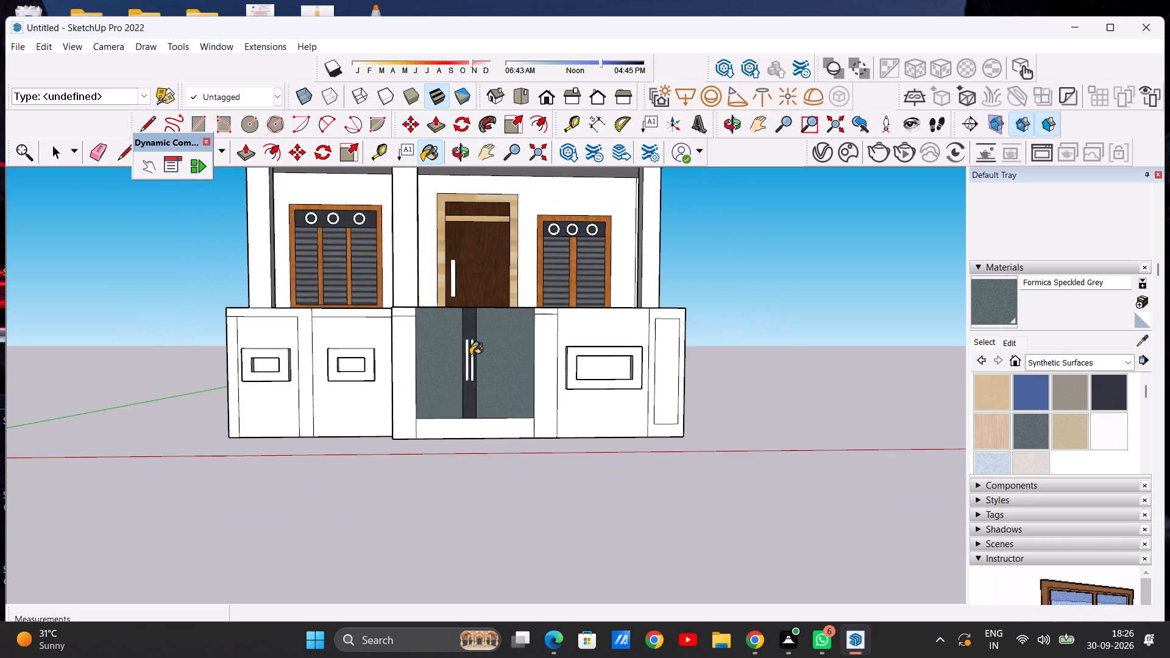
middle_click_drag(472, 355, 453, 493)
scroll(478, 364, "up", 5)
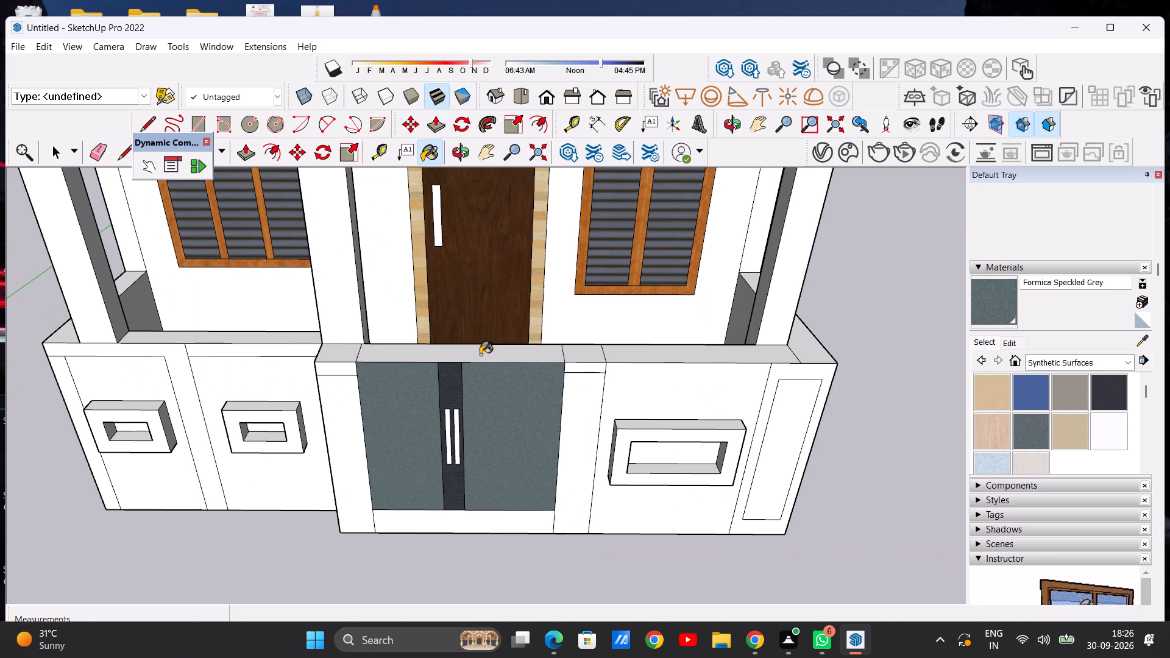
left_click(480, 355)
scroll(481, 384, "down", 4)
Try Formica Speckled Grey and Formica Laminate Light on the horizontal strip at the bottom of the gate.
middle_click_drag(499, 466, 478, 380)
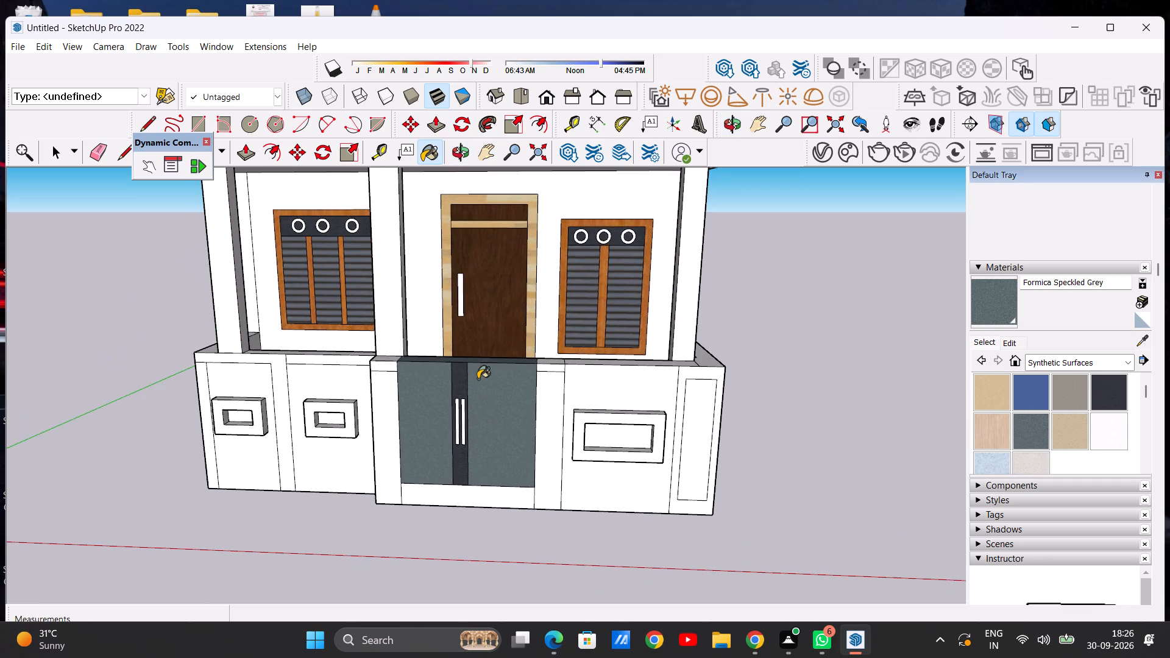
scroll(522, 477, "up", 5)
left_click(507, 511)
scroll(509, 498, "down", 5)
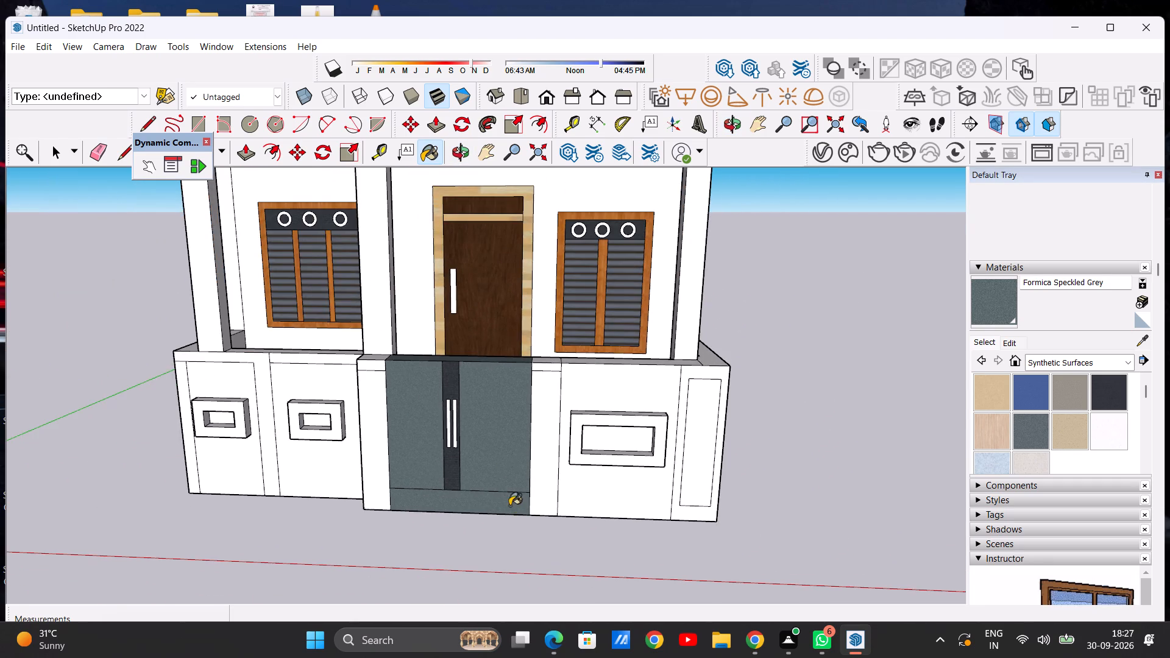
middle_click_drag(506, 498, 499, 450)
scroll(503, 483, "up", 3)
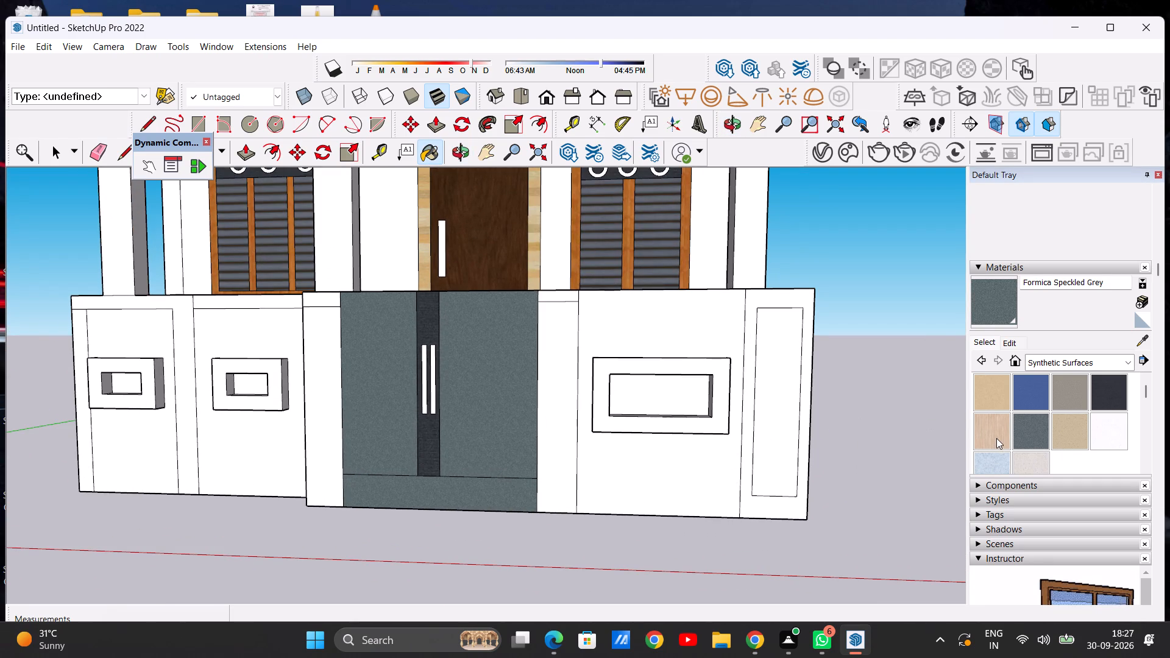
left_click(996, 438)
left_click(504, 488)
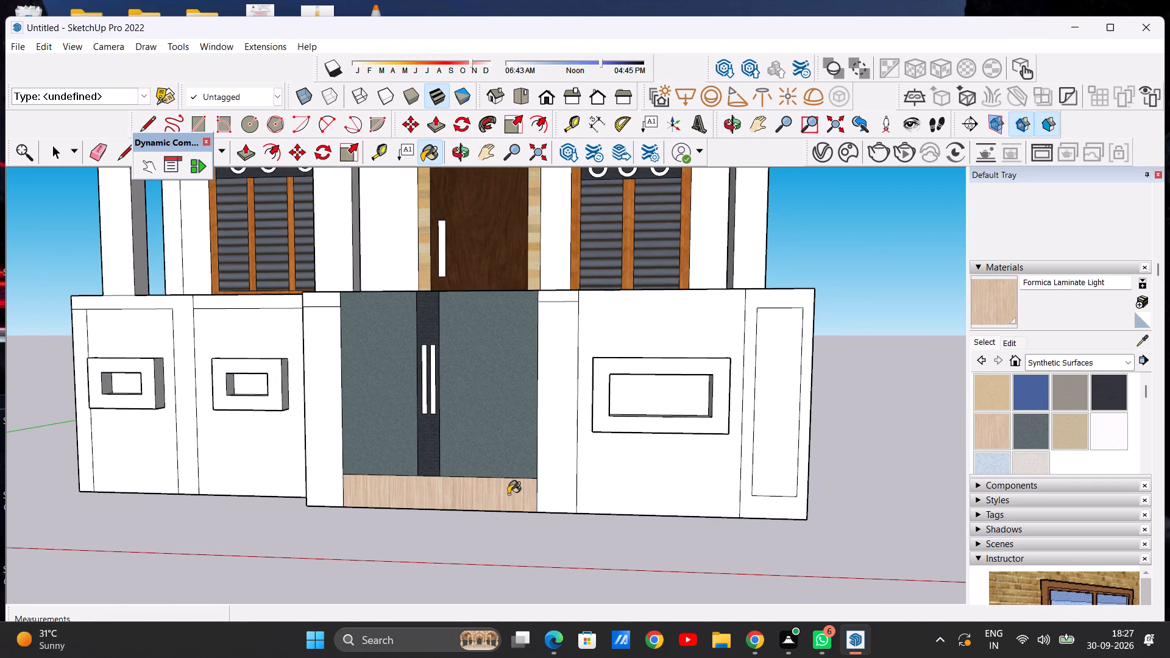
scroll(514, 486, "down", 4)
Paint the horizontal strip at the bottom of the gate with Quartz Light Brown.
left_click(993, 392)
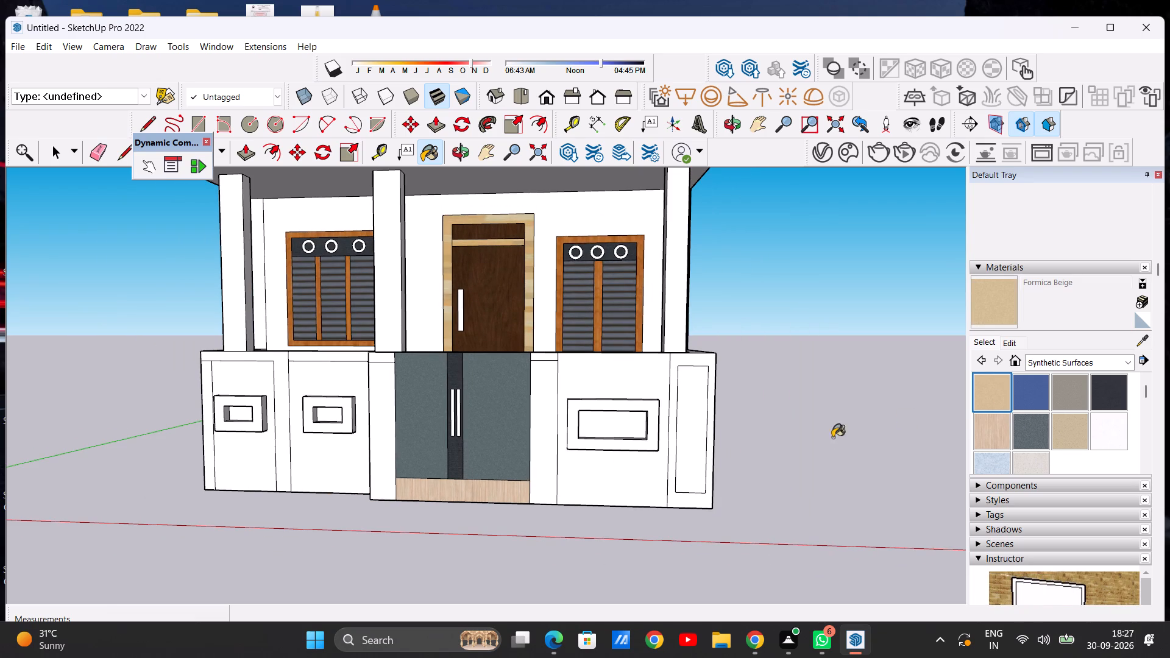
left_click(1068, 427)
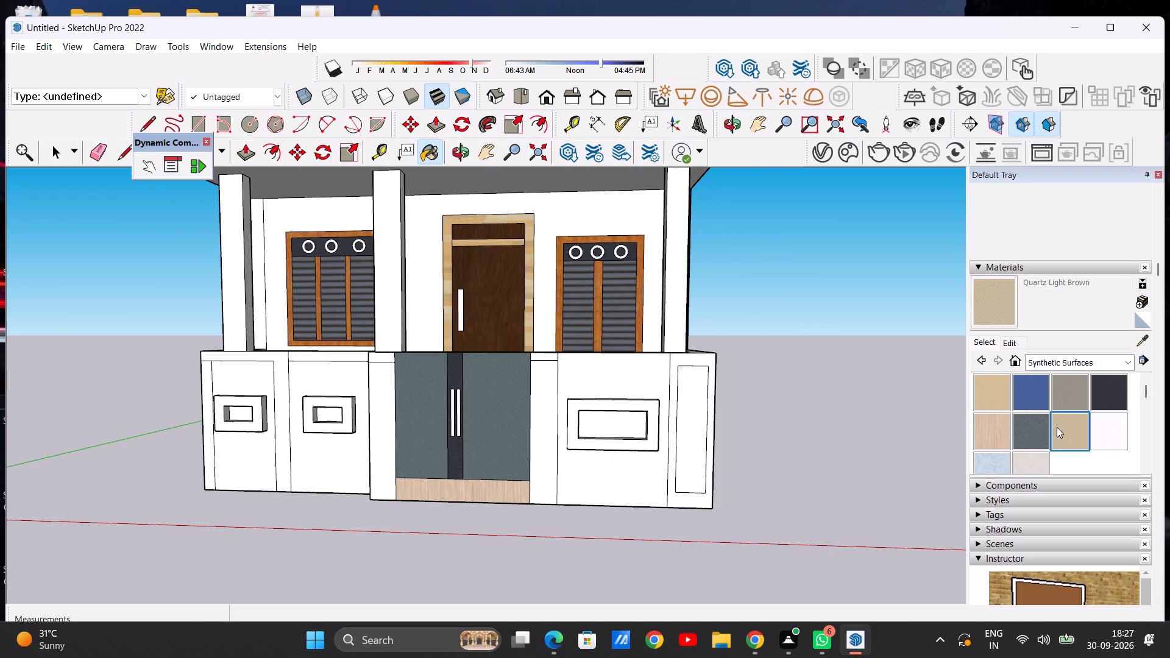
scroll(472, 495, "up", 6)
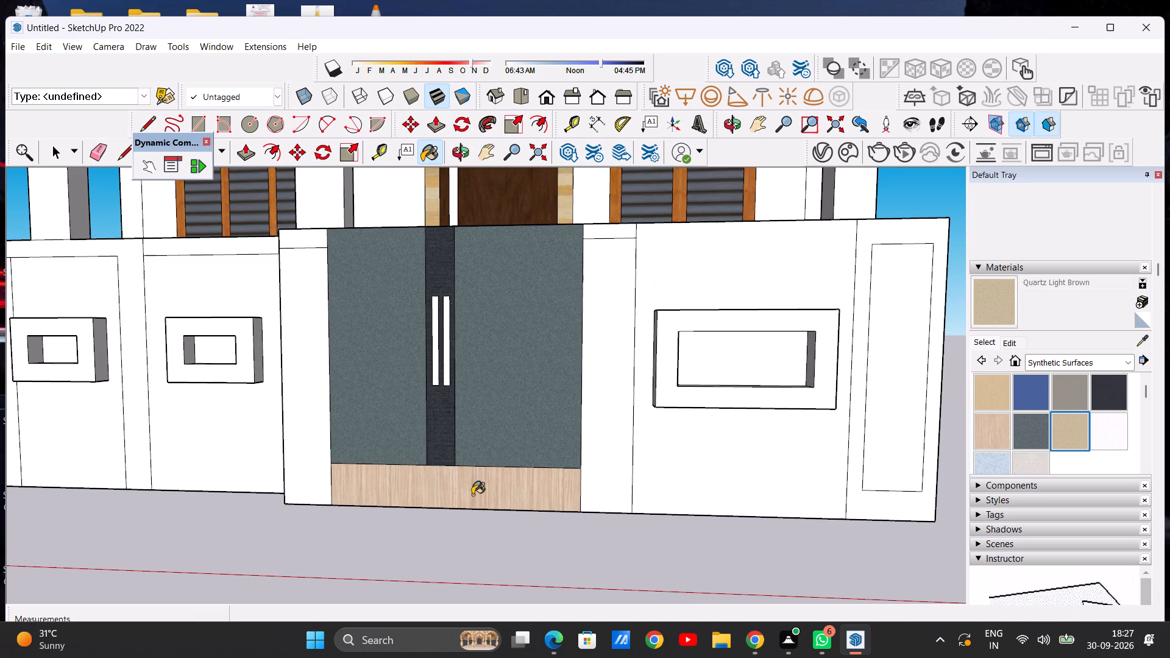
left_click(472, 495)
key("space")
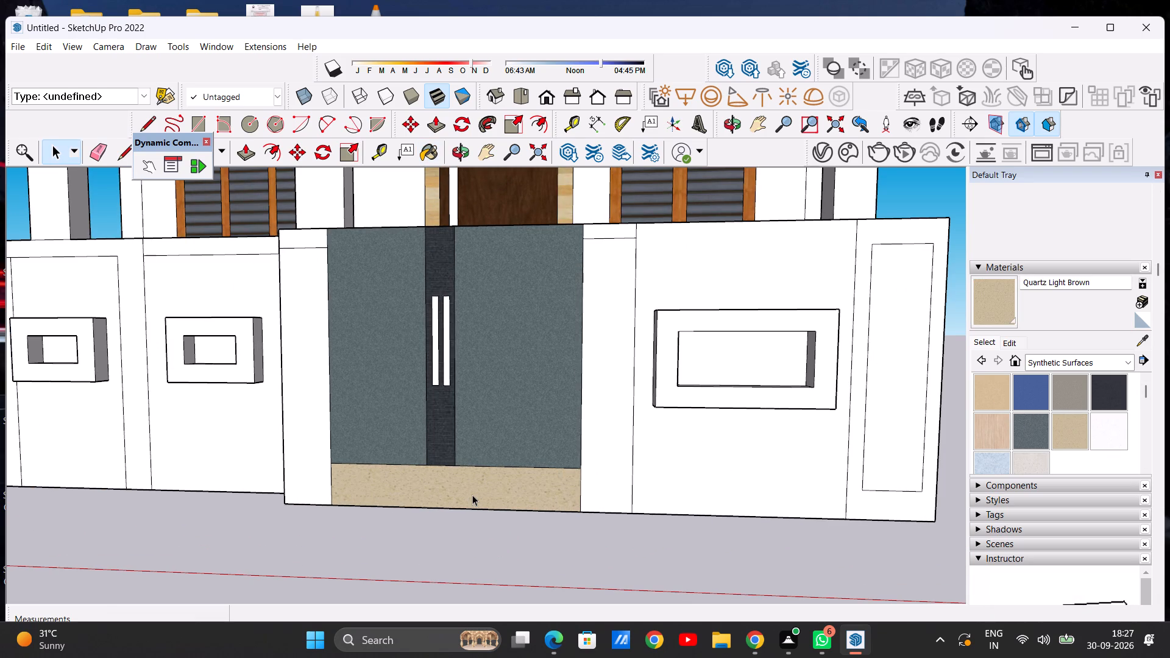
scroll(550, 450, "down", 7)
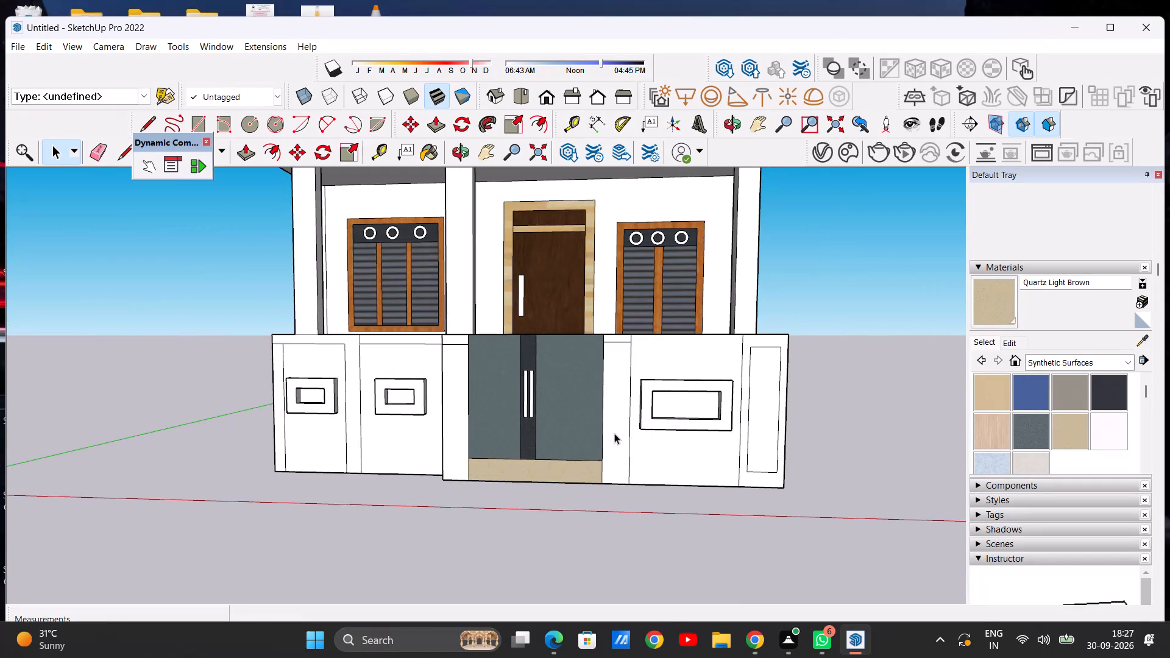
scroll(585, 428, "down", 2)
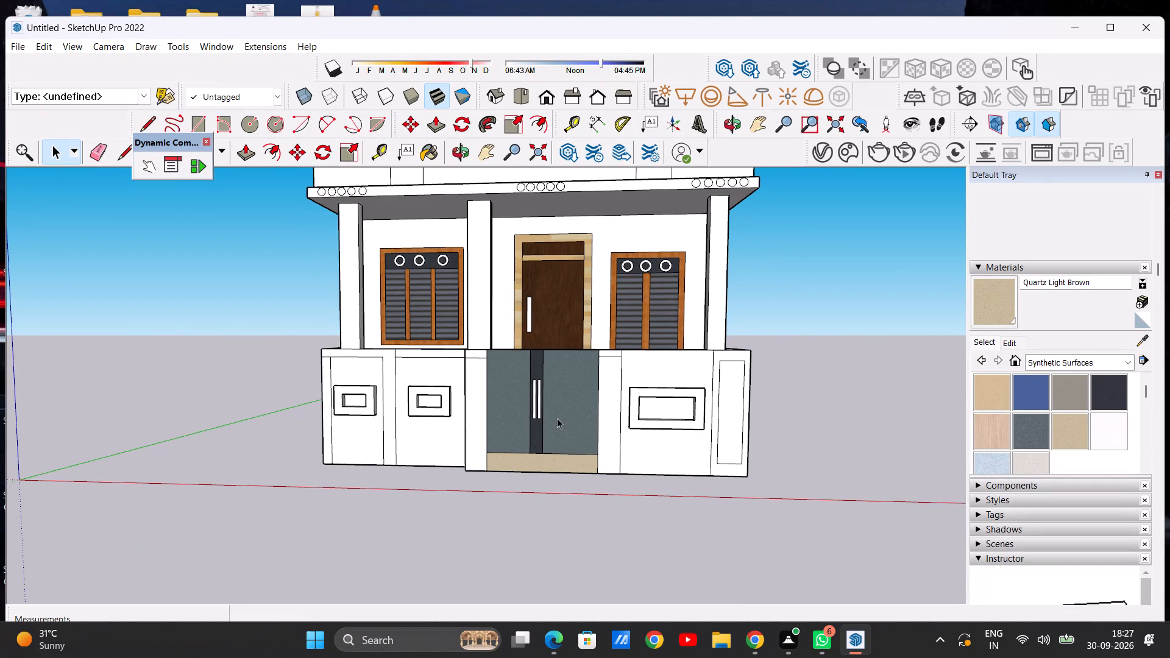
scroll(558, 418, "down", 4)
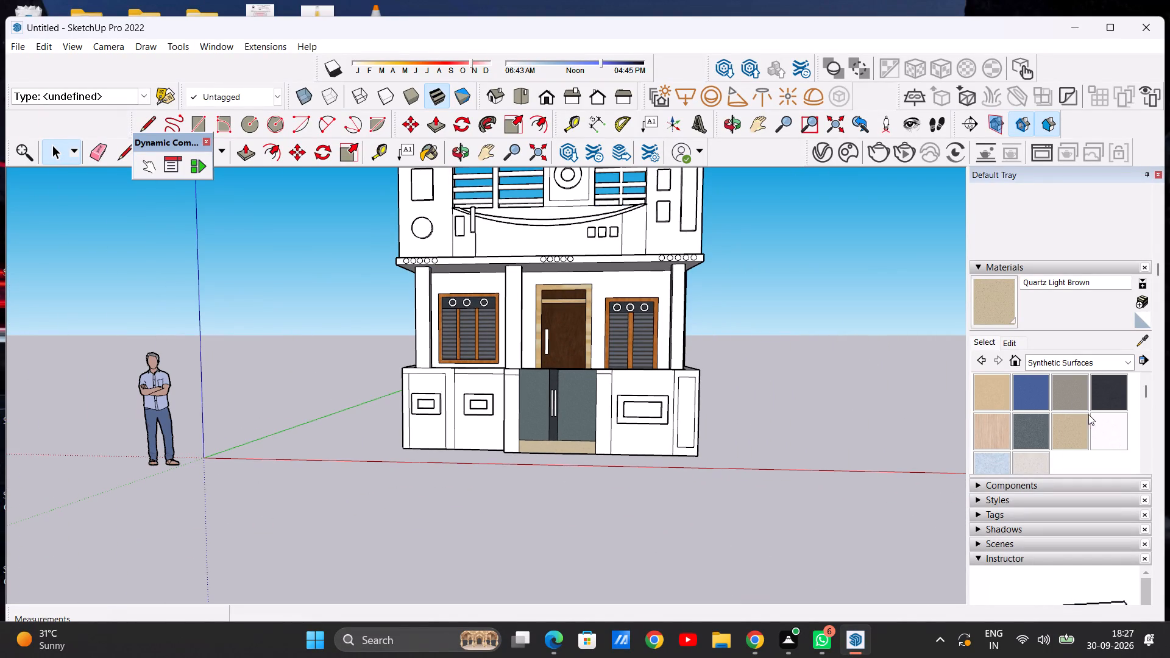
Paint the front faces of the two pillars flanking the gate, below their caps, with Formica Beige.
left_click(979, 390)
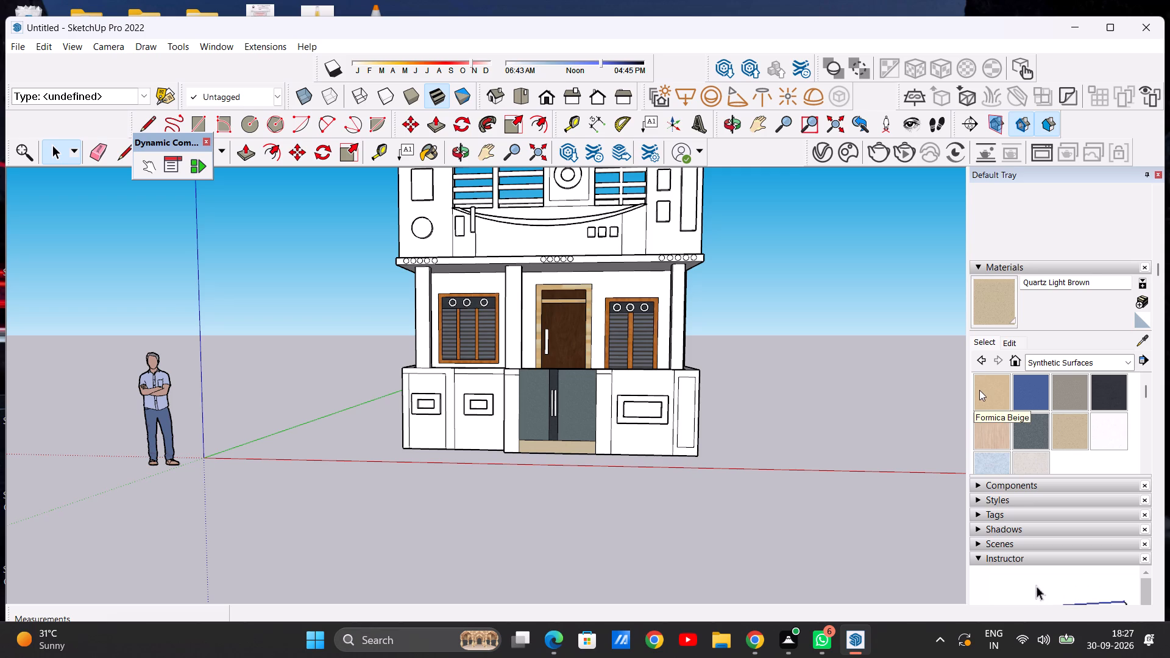
scroll(508, 424, "up", 11)
left_click(515, 419)
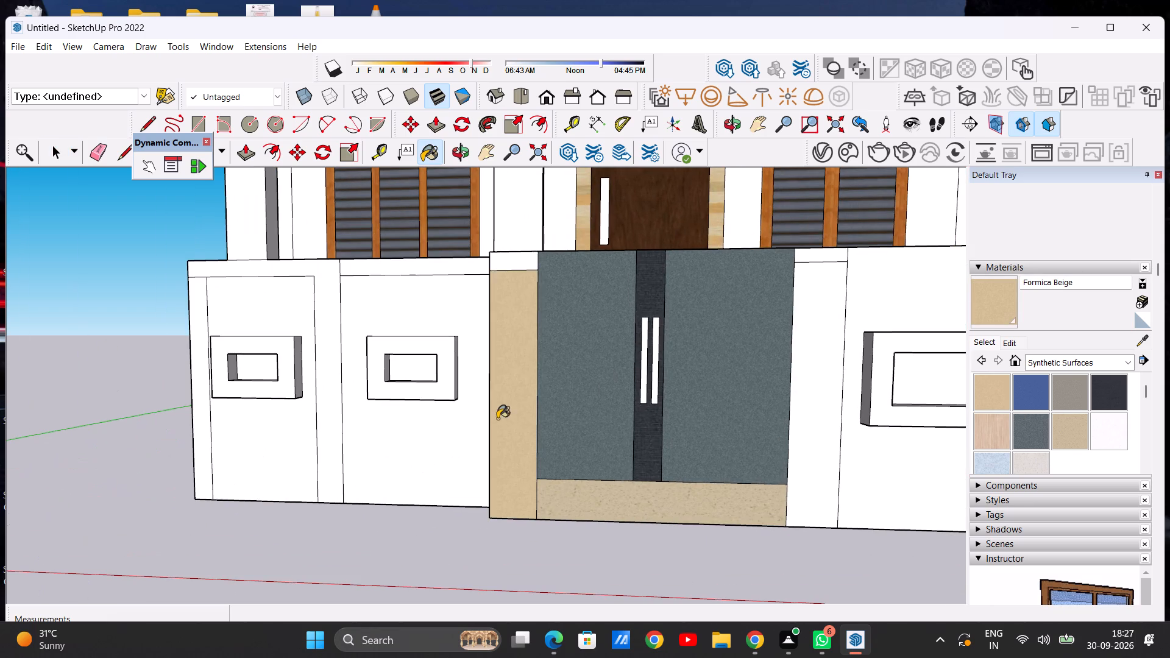
scroll(497, 419, "down", 8)
scroll(653, 409, "up", 5)
left_click(642, 414)
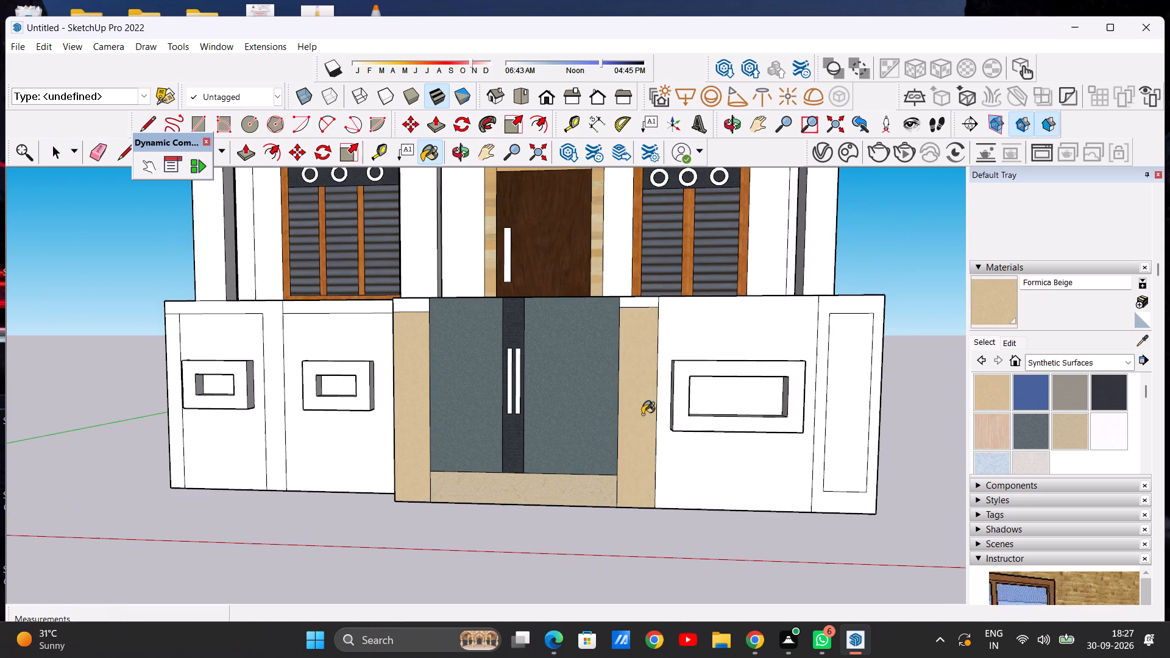
Examine the painted gate and its pillar caps from above and from the front.
scroll(642, 414, "down", 5)
middle_click_drag(637, 402, 647, 520)
scroll(636, 397, "up", 8)
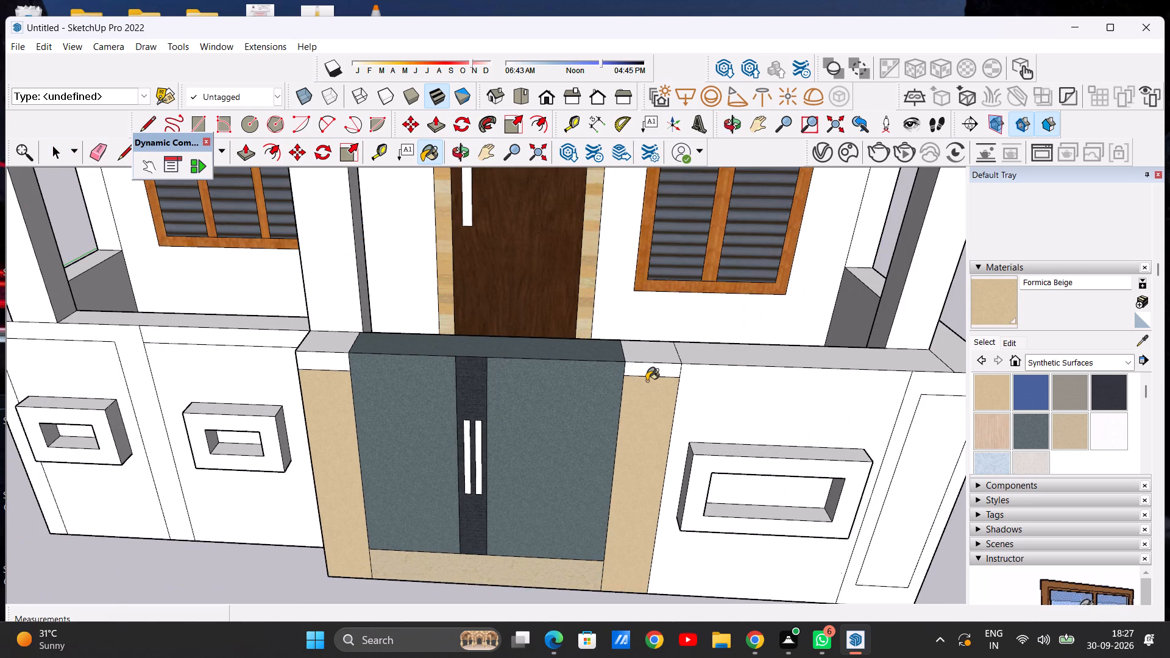
scroll(647, 381, "up", 5)
scroll(644, 341, "down", 3)
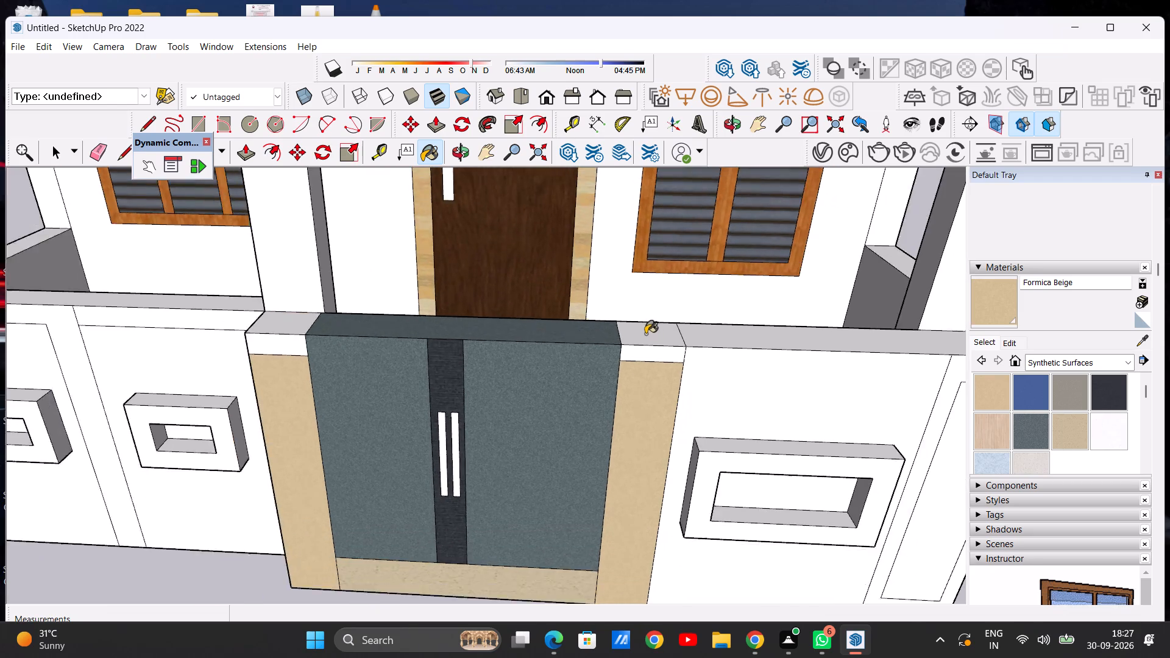
scroll(645, 334, "down", 16)
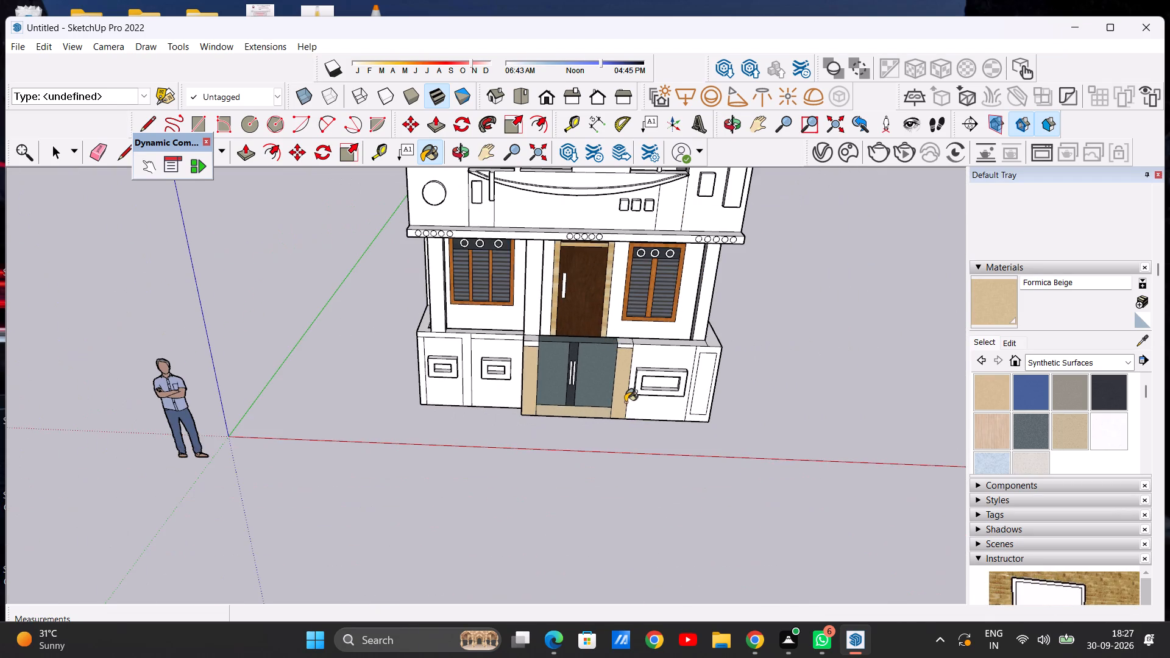
middle_click_drag(625, 402, 626, 278)
scroll(606, 383, "up", 6)
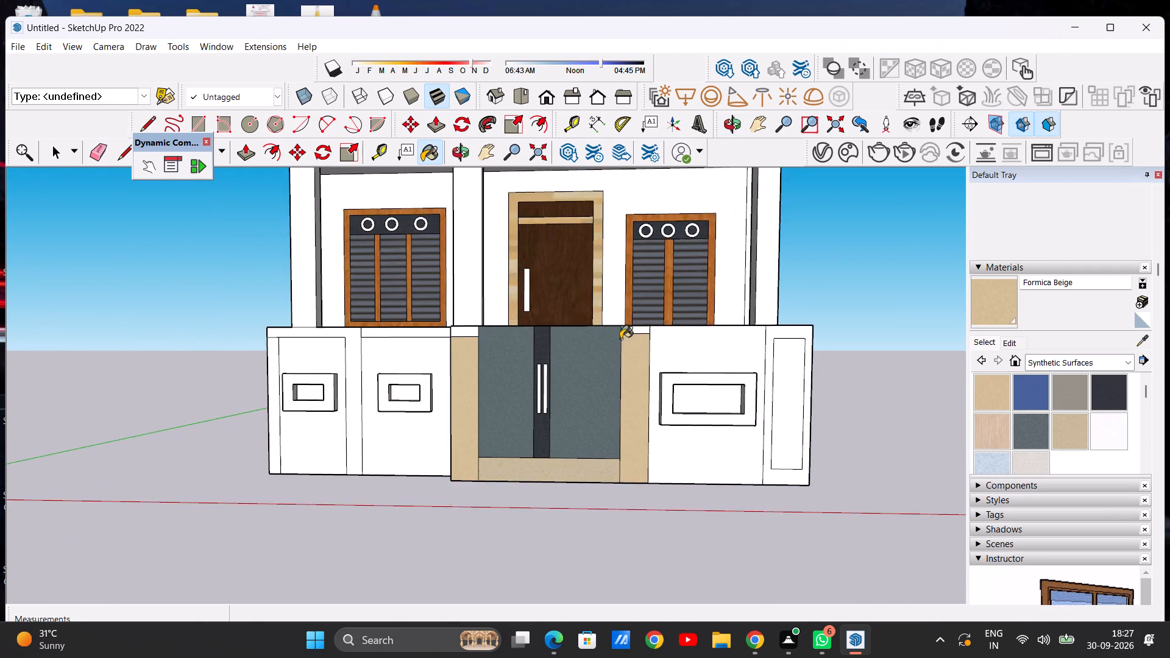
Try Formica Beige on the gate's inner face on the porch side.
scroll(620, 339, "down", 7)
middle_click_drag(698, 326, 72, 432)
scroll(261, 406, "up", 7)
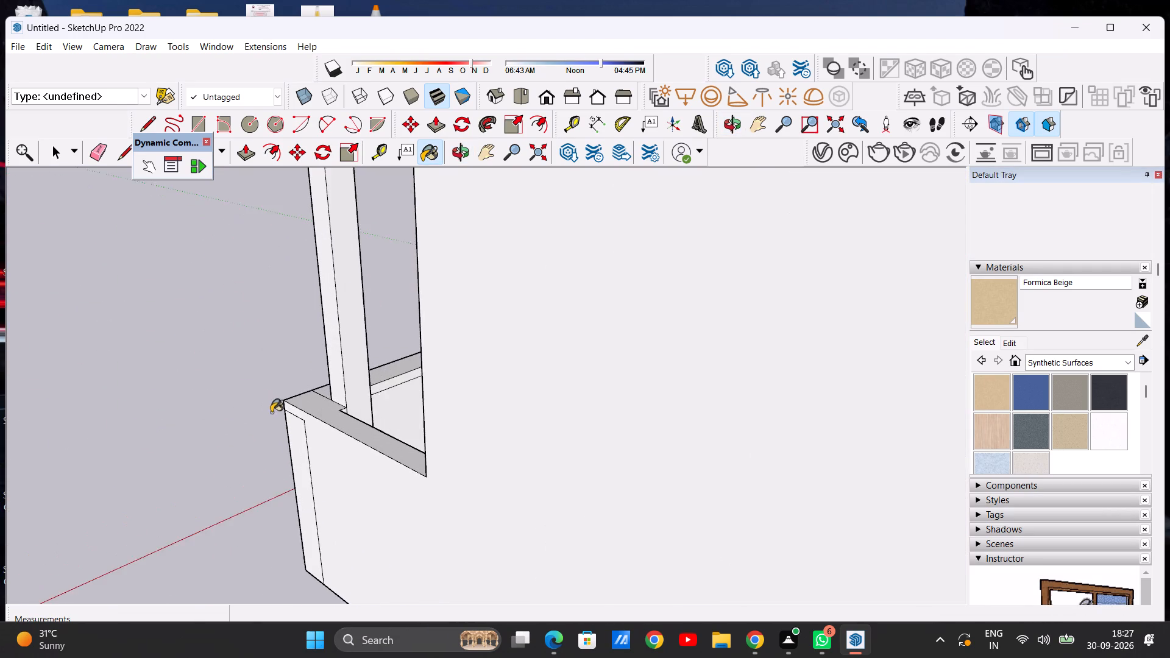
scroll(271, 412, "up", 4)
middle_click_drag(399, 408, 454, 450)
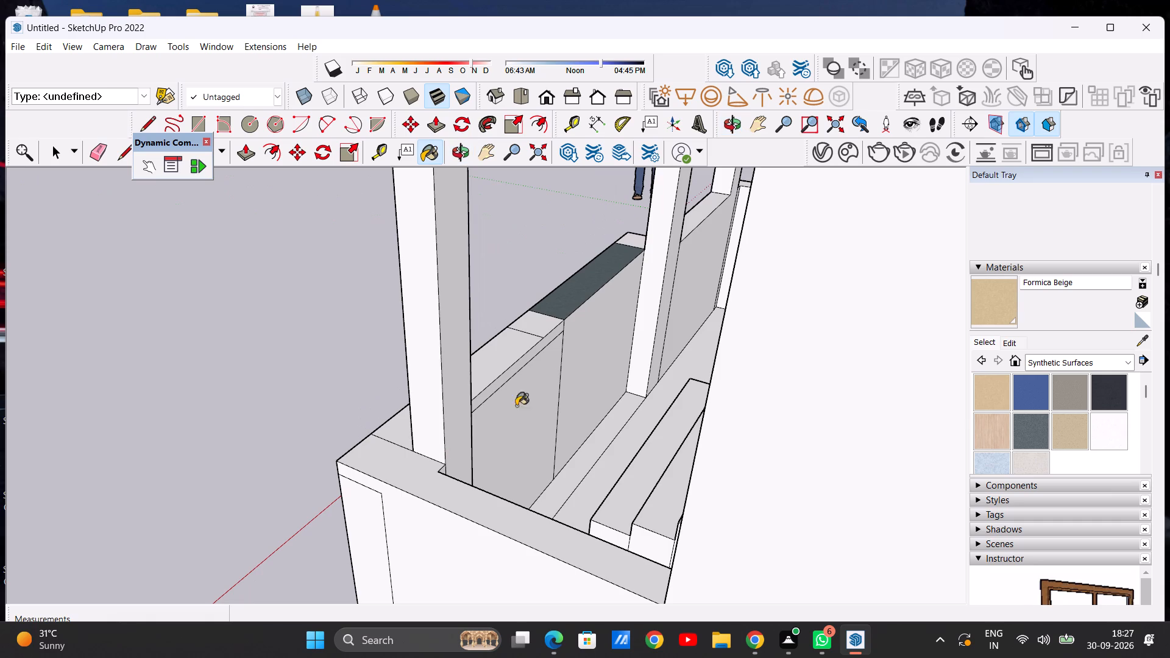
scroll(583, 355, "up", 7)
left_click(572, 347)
Paint the gate's inner face on the porch side with Formica Laminate Dark.
scroll(562, 381, "down", 8)
middle_click_drag(519, 410, 748, 371)
scroll(490, 375, "down", 1)
middle_click_drag(495, 383, 763, 338)
middle_click_drag(401, 395, 444, 395)
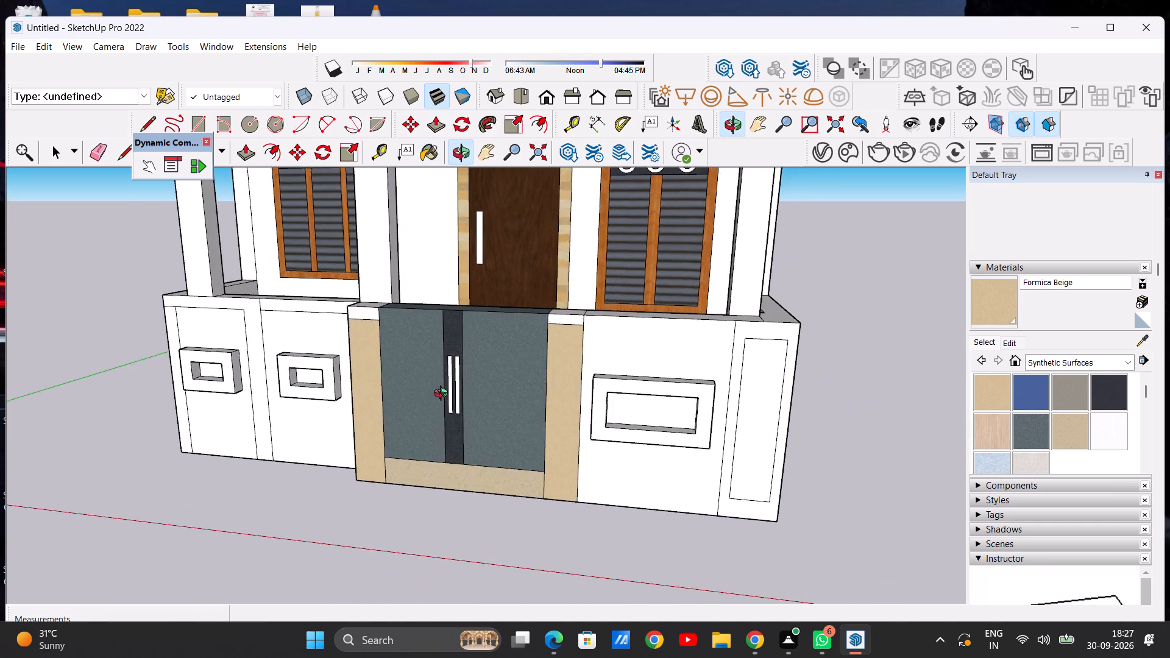
middle_click_drag(444, 395, 286, 557)
middle_click_drag(489, 434, 185, 369)
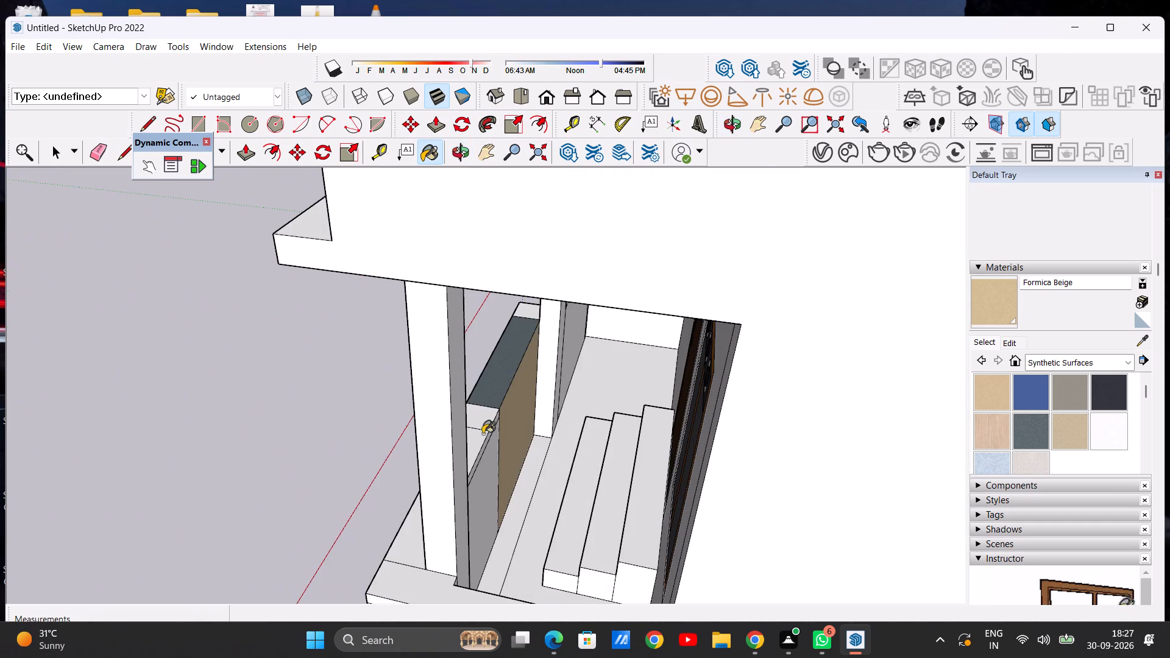
middle_click_drag(483, 434, 458, 409)
left_click(1106, 384)
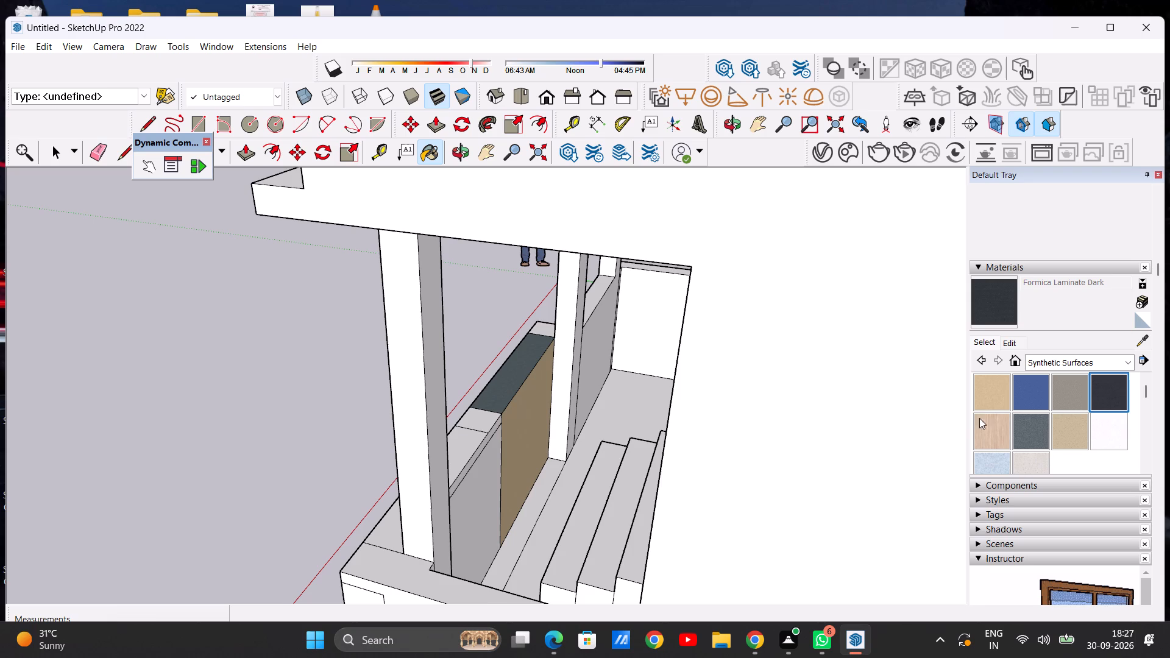
scroll(413, 386, "up", 1)
scroll(569, 414, "up", 4)
left_click(489, 424)
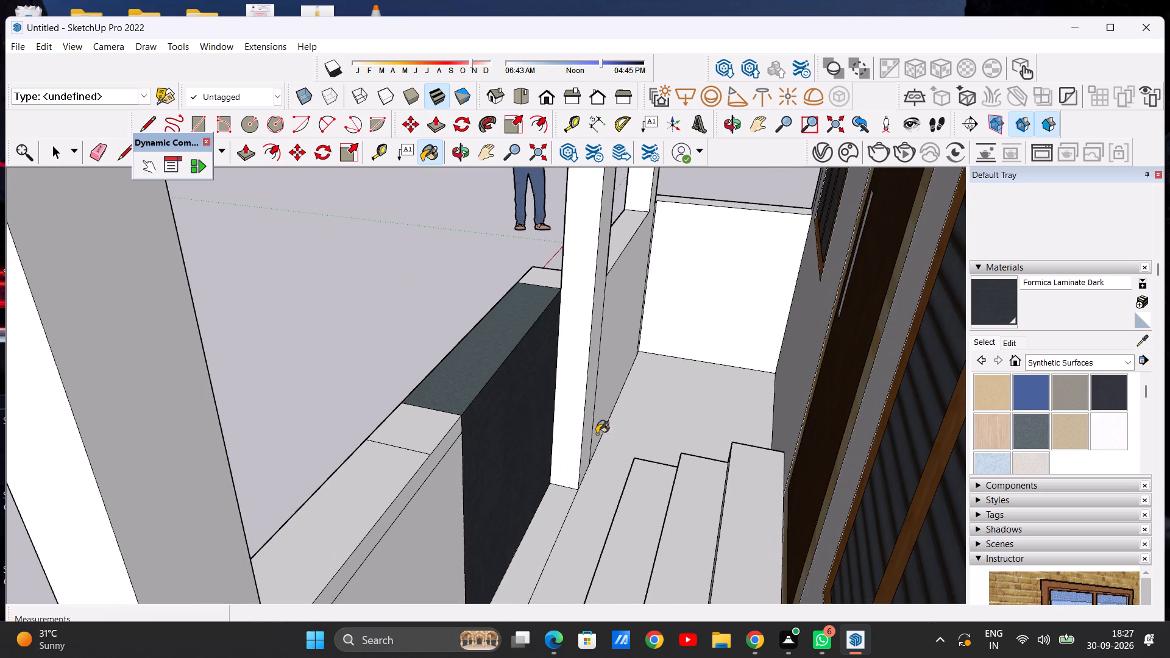
Repaint the gate's inner face on the porch side with Formica Speckled Grey.
left_click(1029, 426)
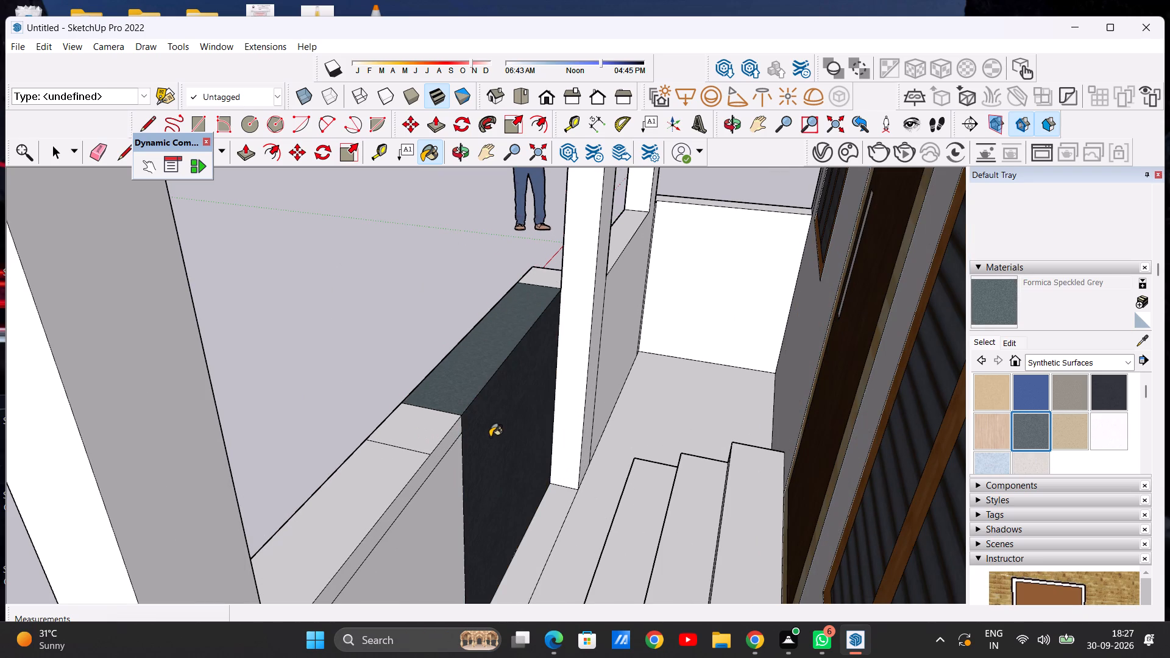
left_click(490, 437)
Examine the painted gate, its handles and its flanking pillars from the front of the house.
scroll(539, 417, "down", 9)
middle_click_drag(356, 439, 760, 402)
scroll(356, 439, "down", 1)
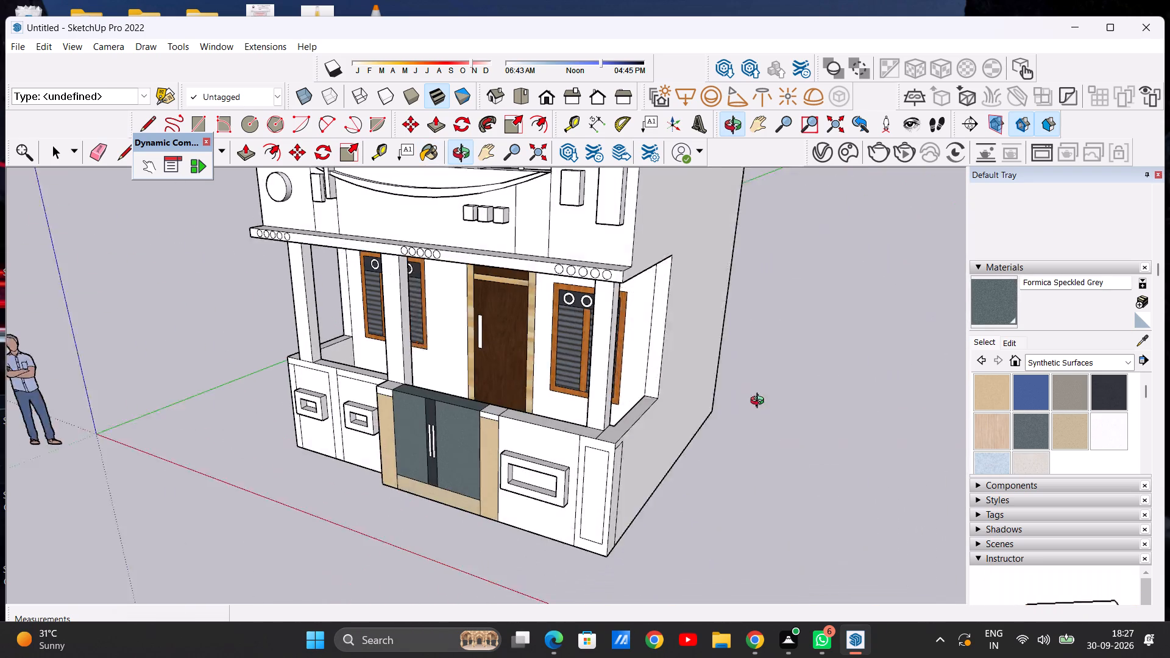
middle_click_drag(760, 402, 781, 397)
middle_click_drag(366, 479, 445, 428)
scroll(436, 439, "up", 5)
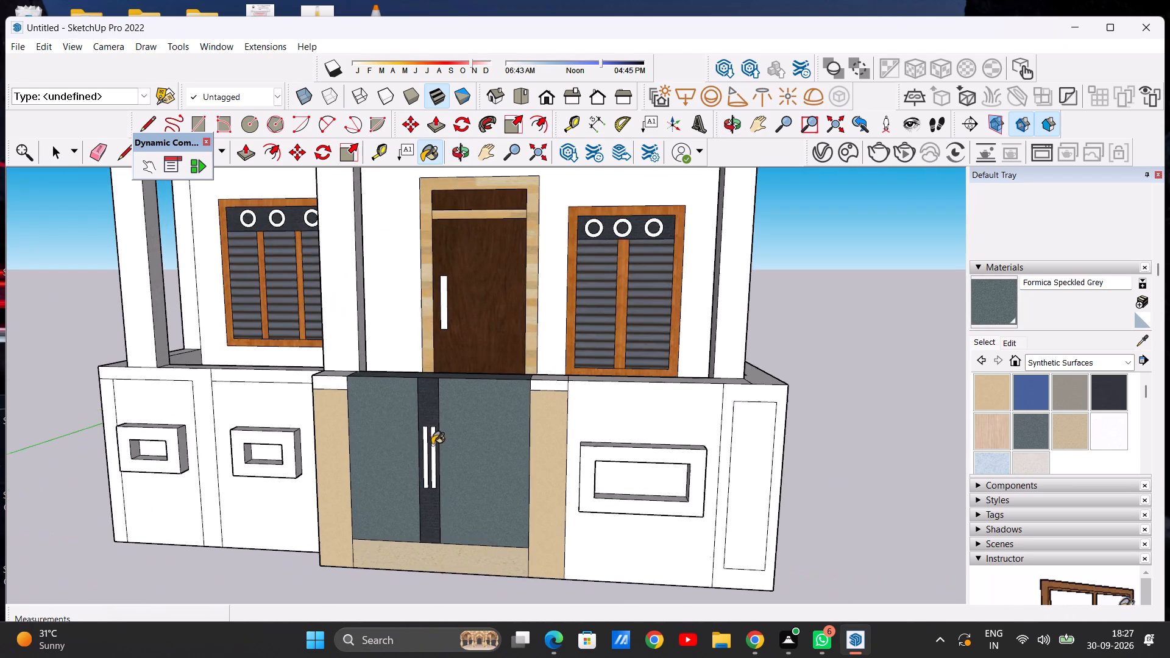
middle_click_drag(386, 445, 405, 429)
scroll(395, 420, "up", 4)
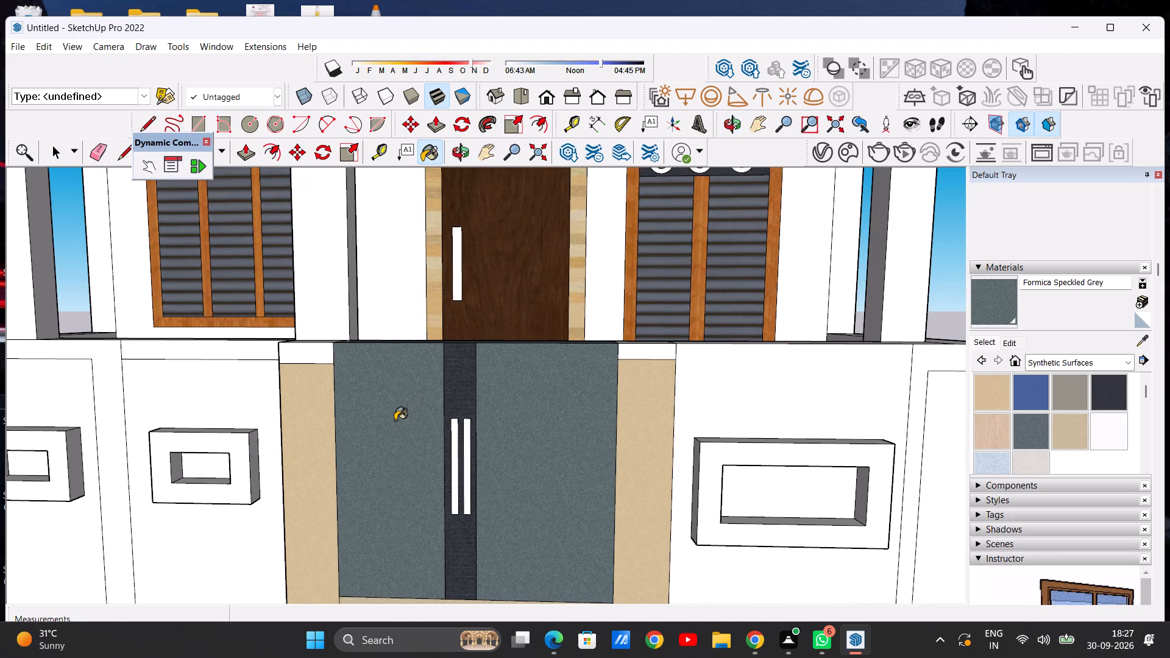
key("space")
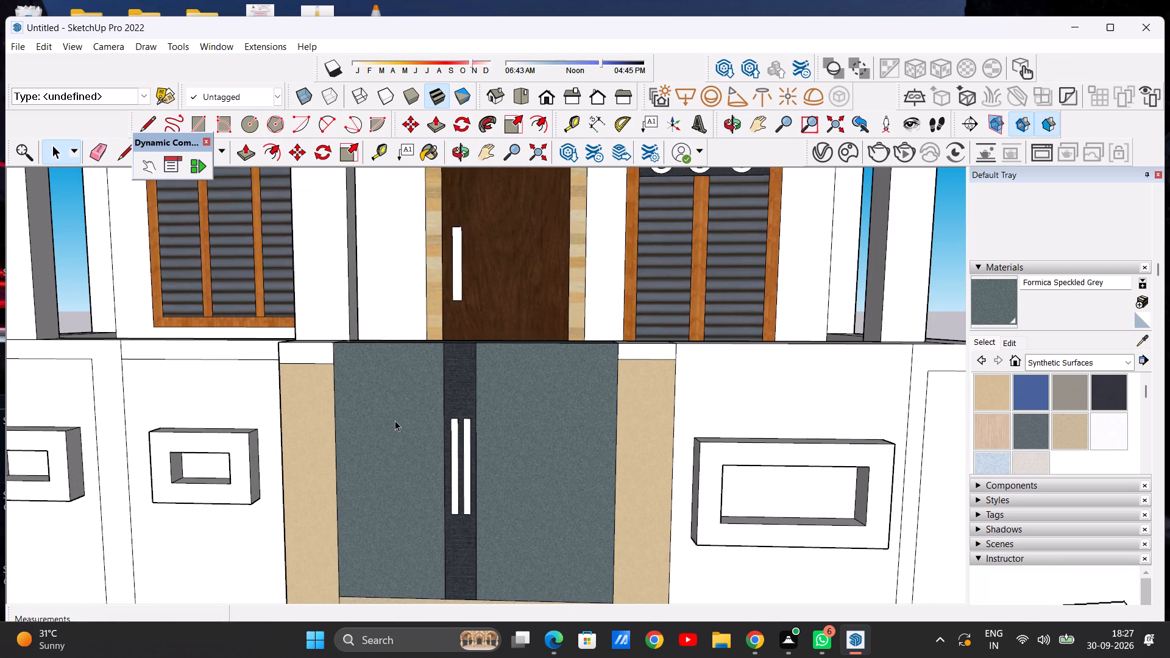
scroll(395, 420, "down", 10)
scroll(369, 396, "up", 7)
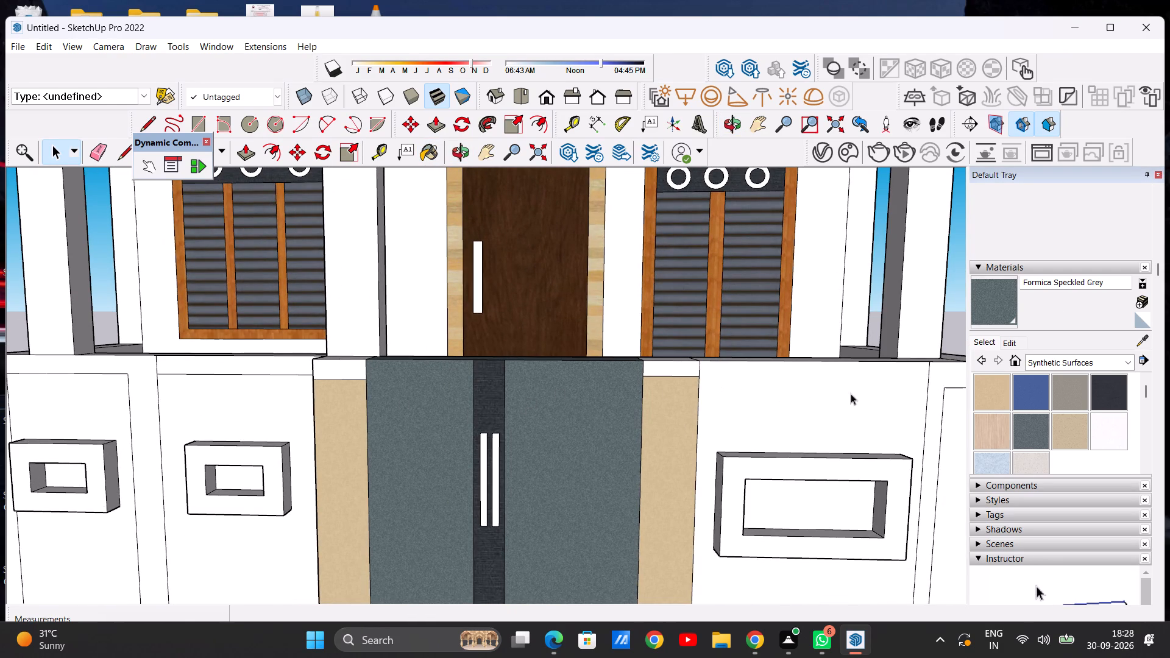
Paint the front faces of both gate pillar caps with Color A08 from the Colors collection.
left_click(1121, 365)
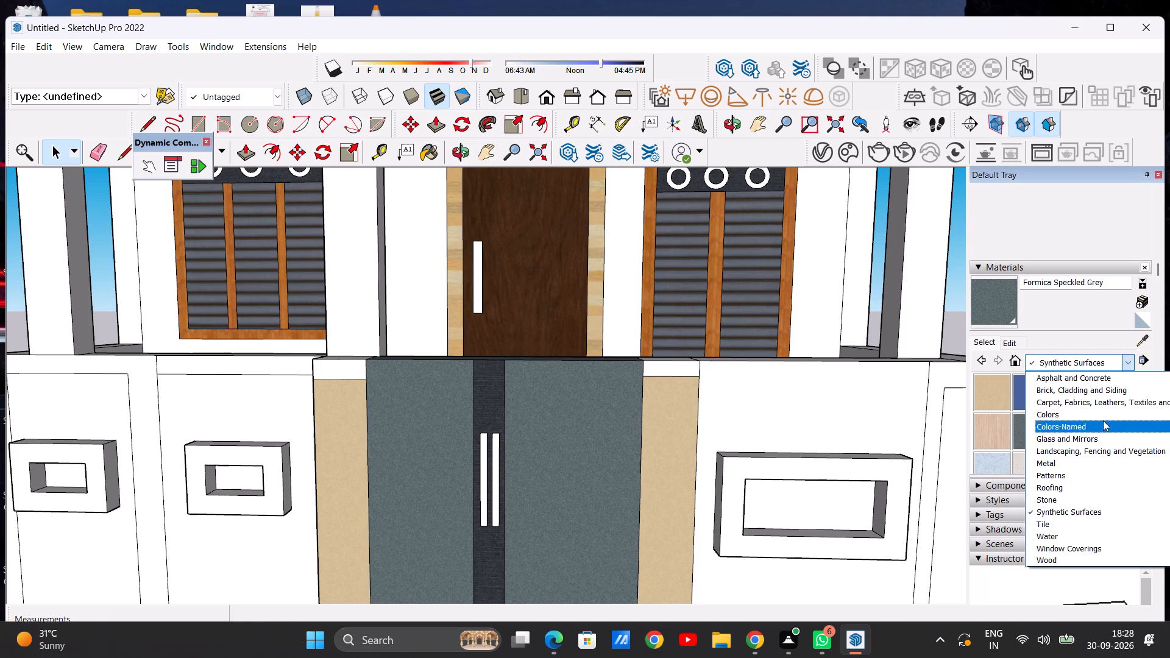
left_click(1100, 414)
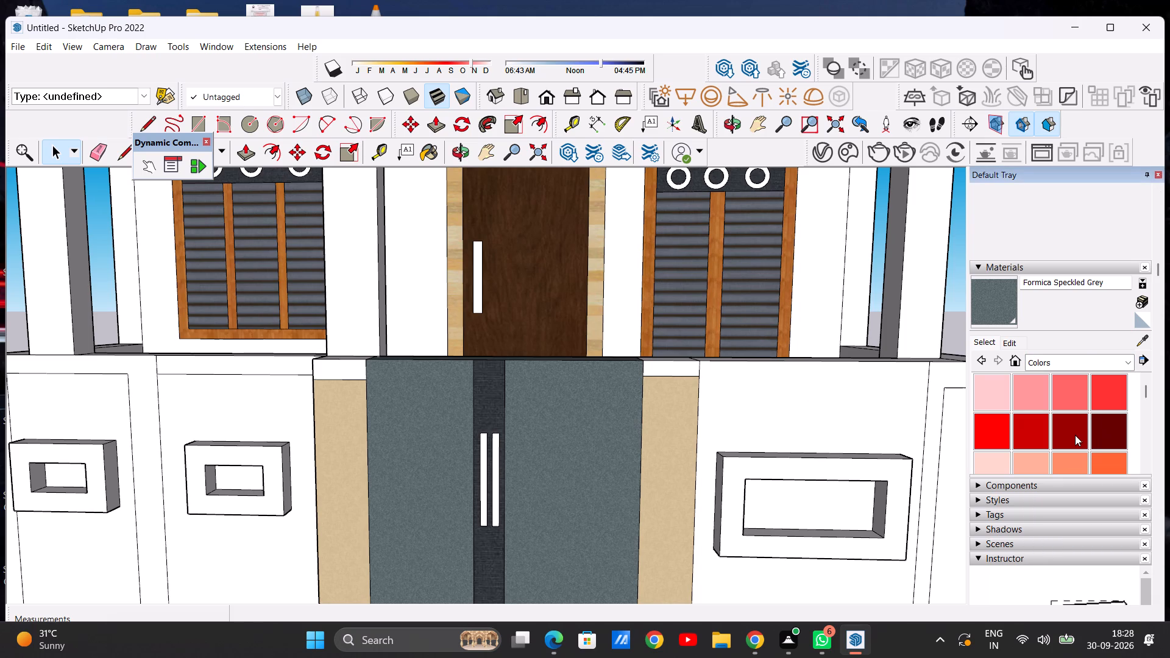
left_click(1115, 431)
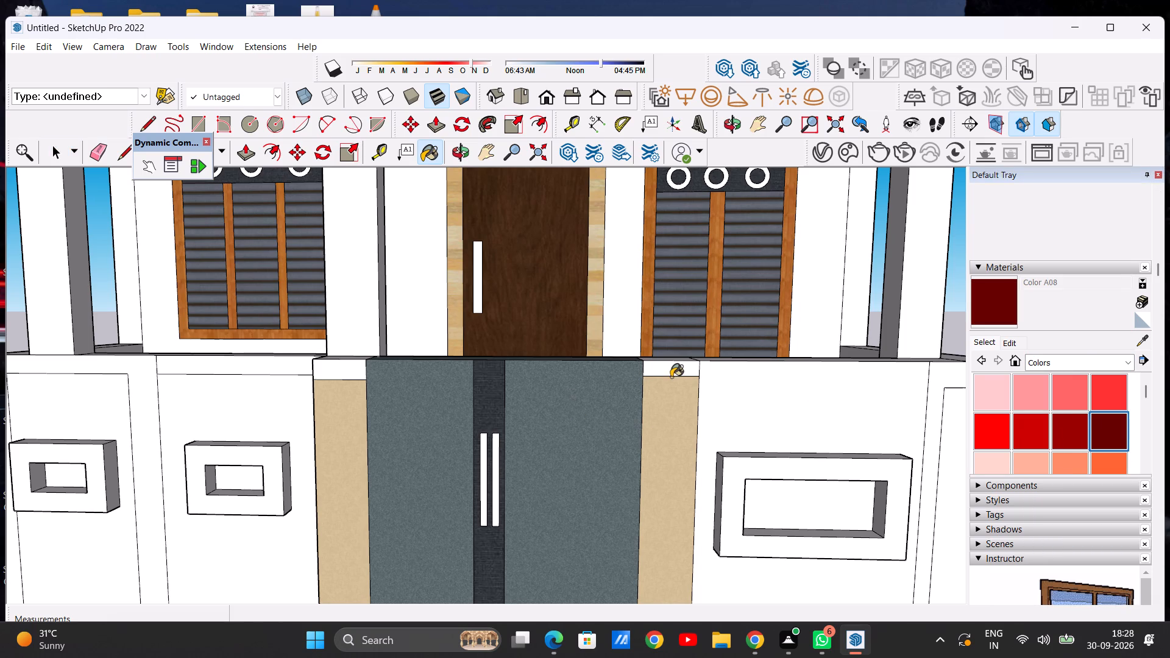
scroll(671, 377, "up", 6)
left_click(656, 366)
scroll(697, 377, "down", 10)
scroll(453, 374, "up", 6)
left_click(441, 373)
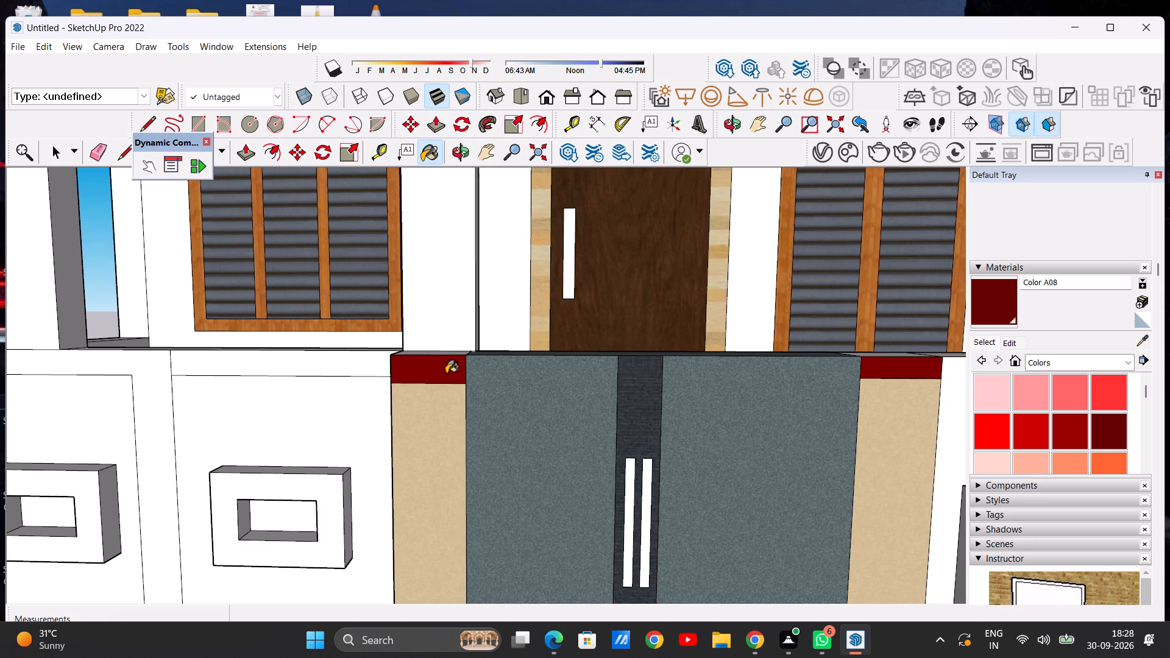
Paint the top faces of both gate pillar caps with Color A08.
scroll(450, 375, "down", 4)
middle_click_drag(454, 371, 450, 436)
scroll(427, 384, "up", 5)
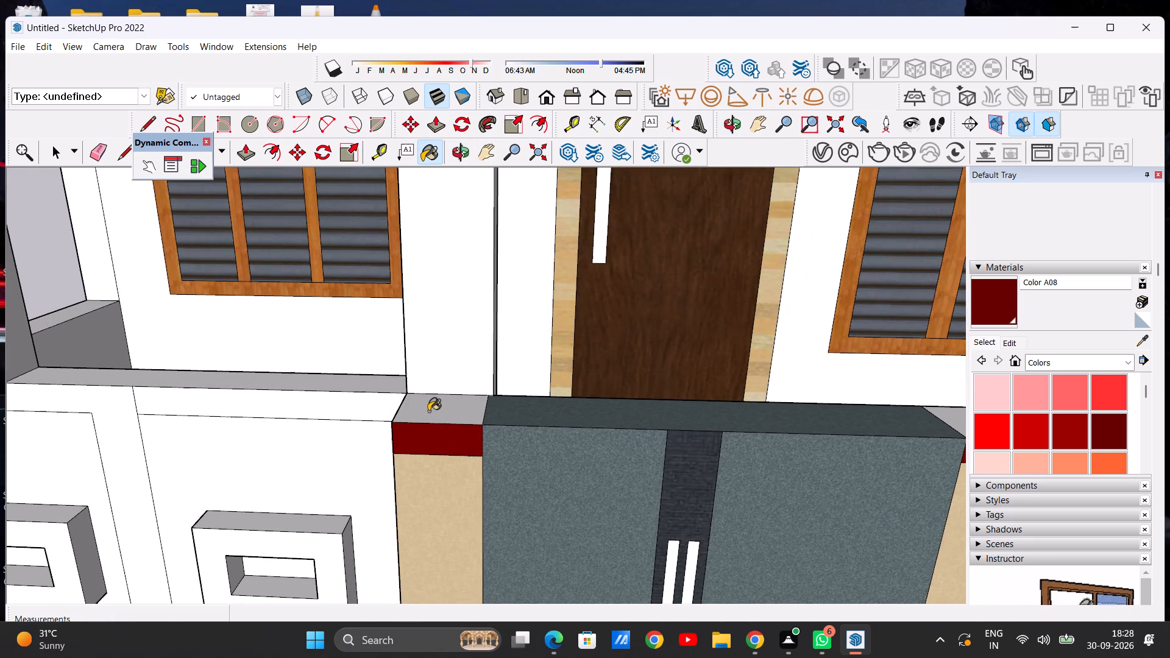
left_click(428, 411)
scroll(428, 409, "down", 8)
scroll(695, 407, "up", 6)
left_click(678, 412)
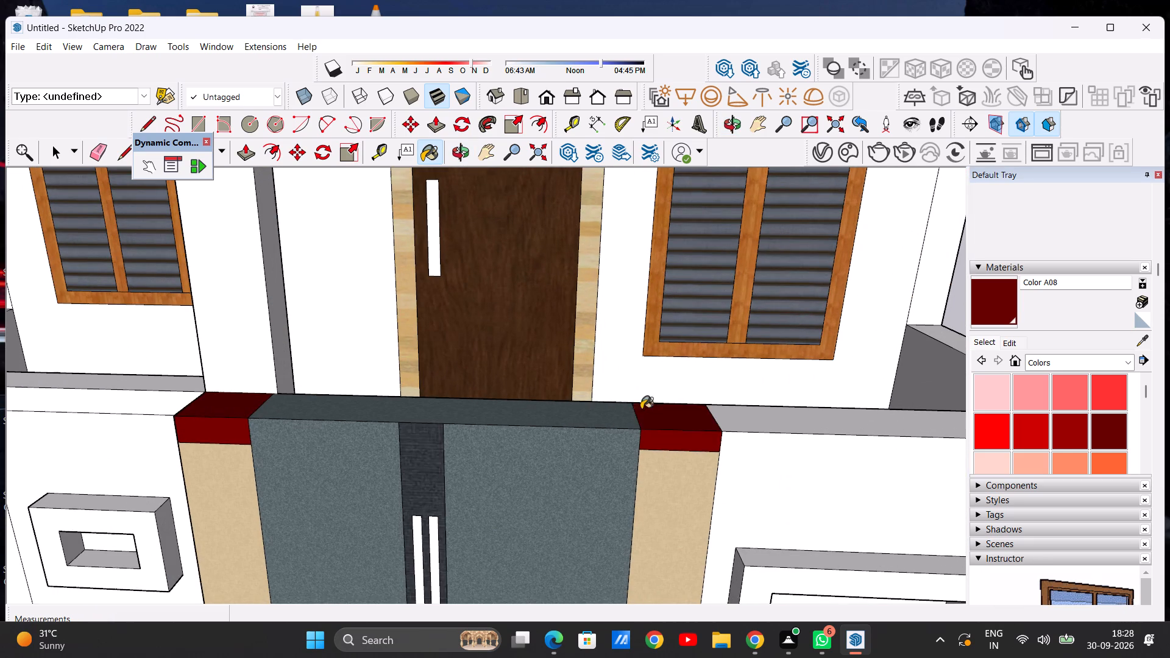
Paint the top strips, outer border and dividing band of the porch wall with two small boxes in Color A08.
scroll(660, 389, "down", 13)
middle_click_drag(565, 479, 555, 402)
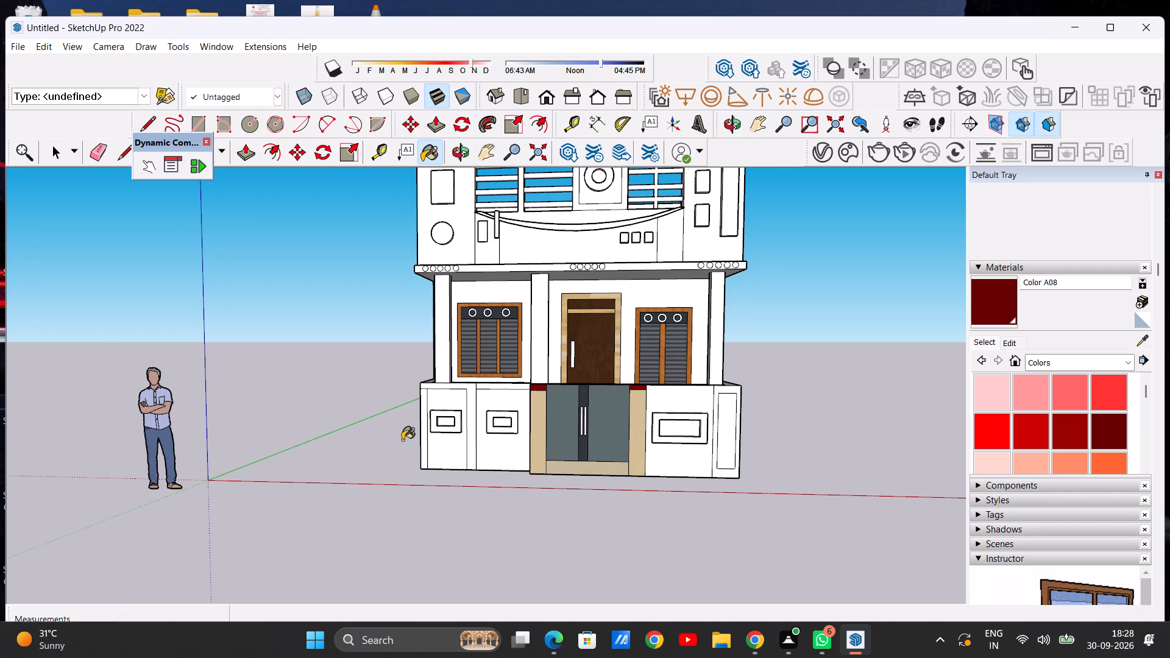
scroll(434, 444, "up", 10)
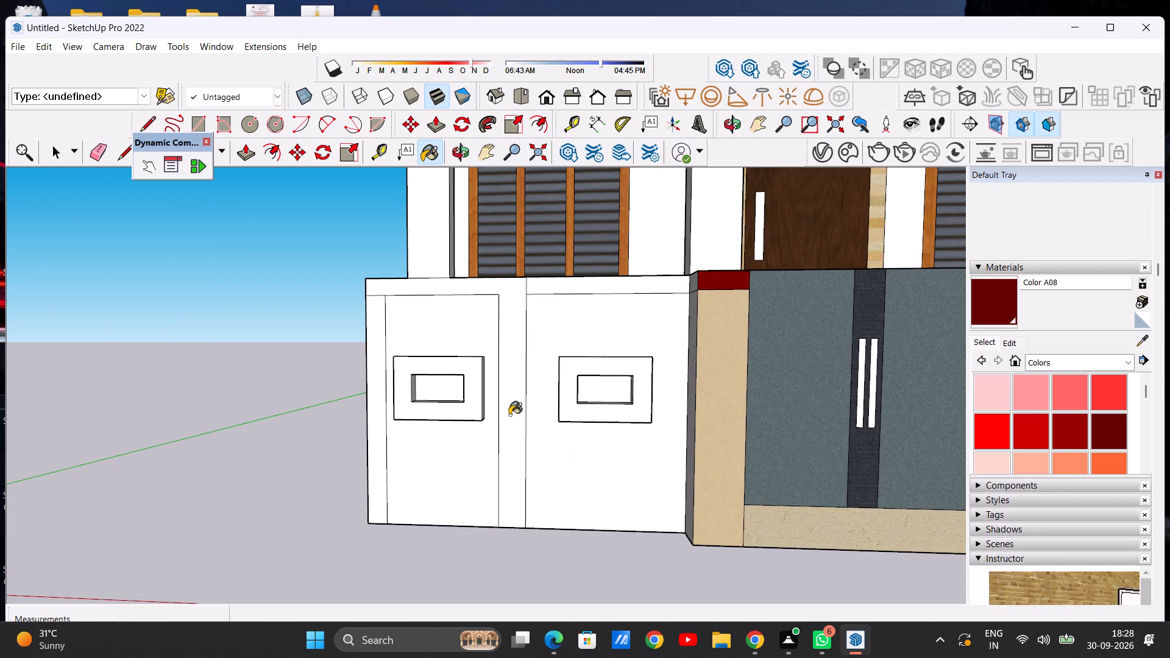
left_click(509, 415)
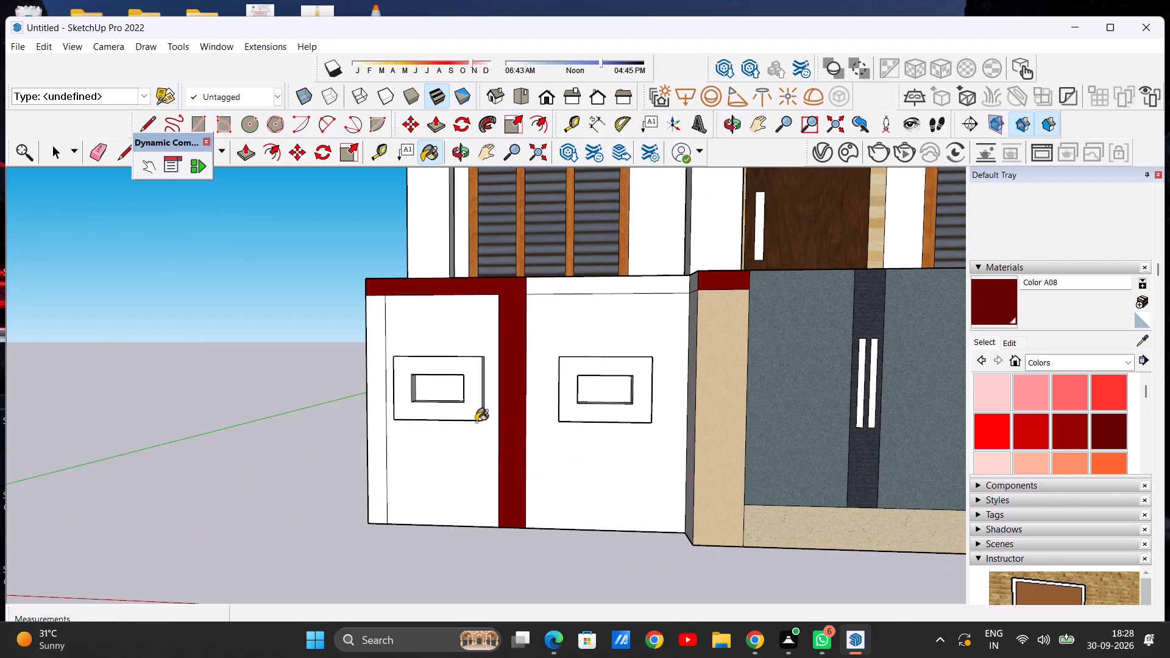
left_click(374, 422)
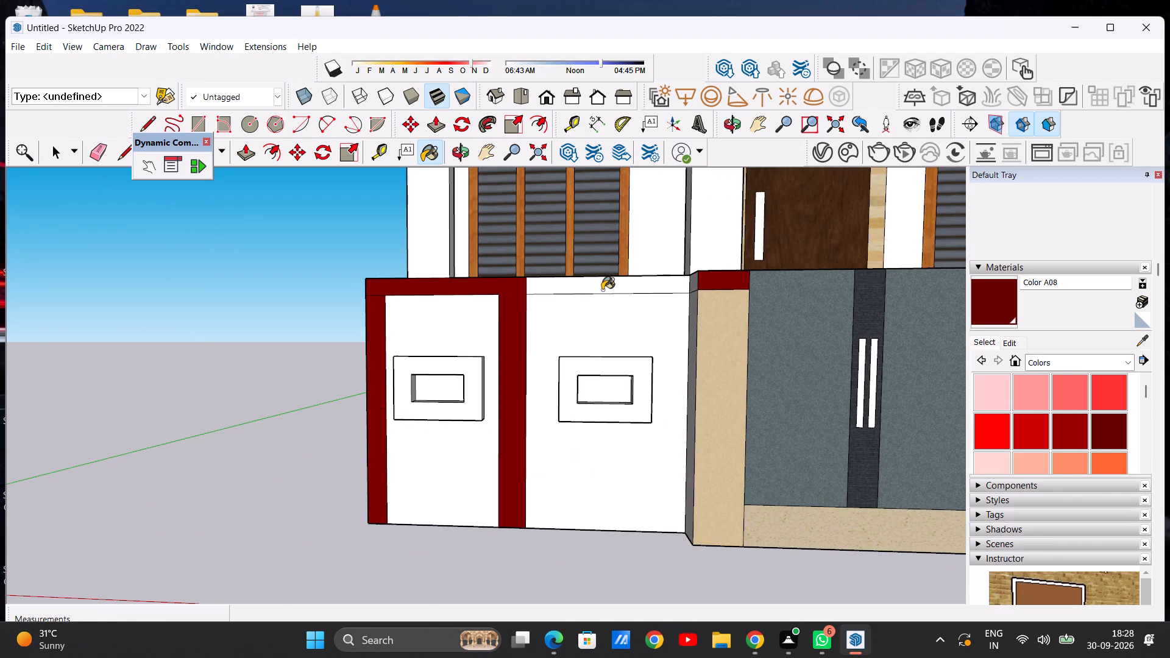
left_click(600, 284)
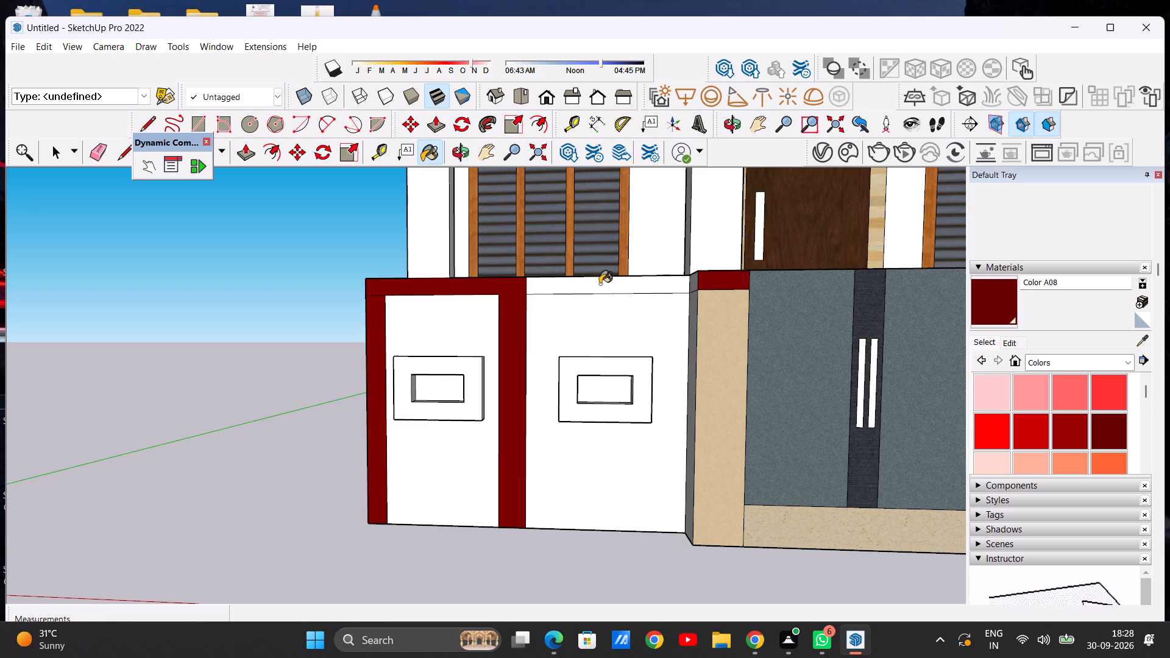
Paint the narrow inset panel at the outer end of the single-box porch wall with Color A08.
scroll(559, 363, "down", 8)
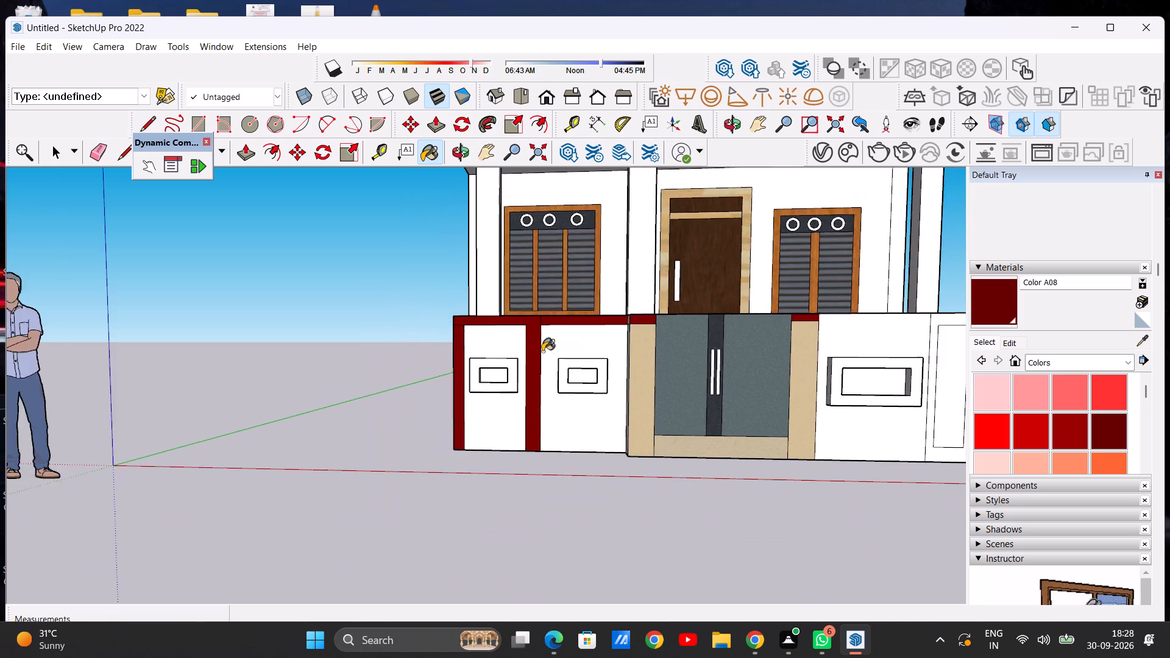
scroll(542, 352, "down", 9)
scroll(660, 355, "up", 12)
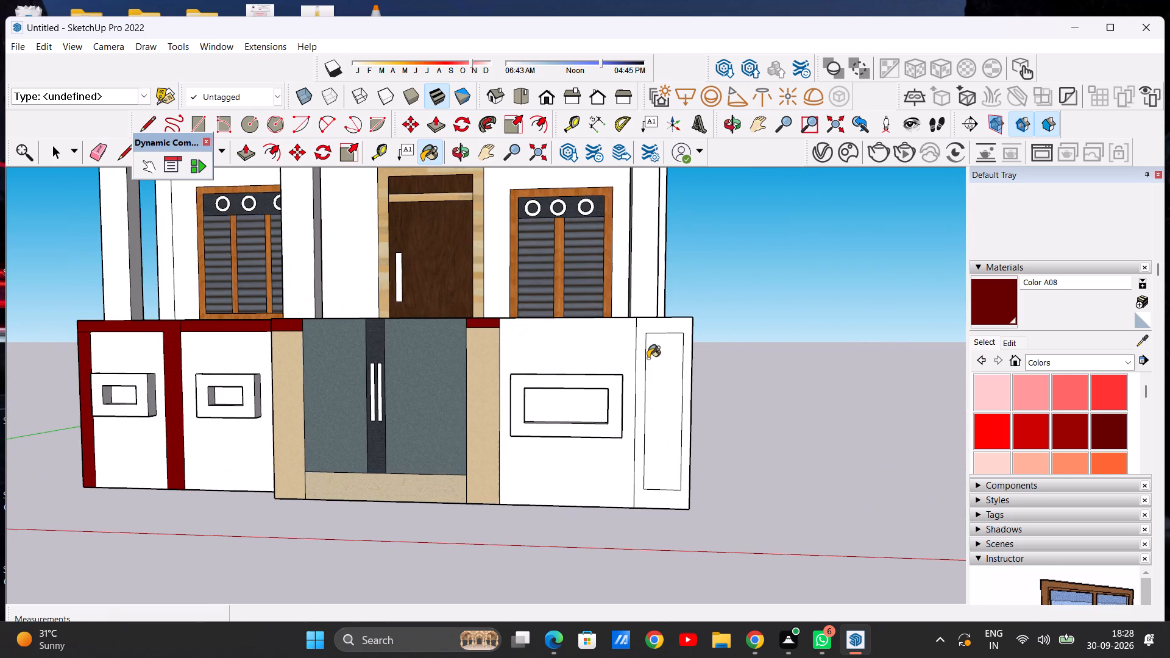
scroll(667, 362, "up", 4)
left_click(665, 363)
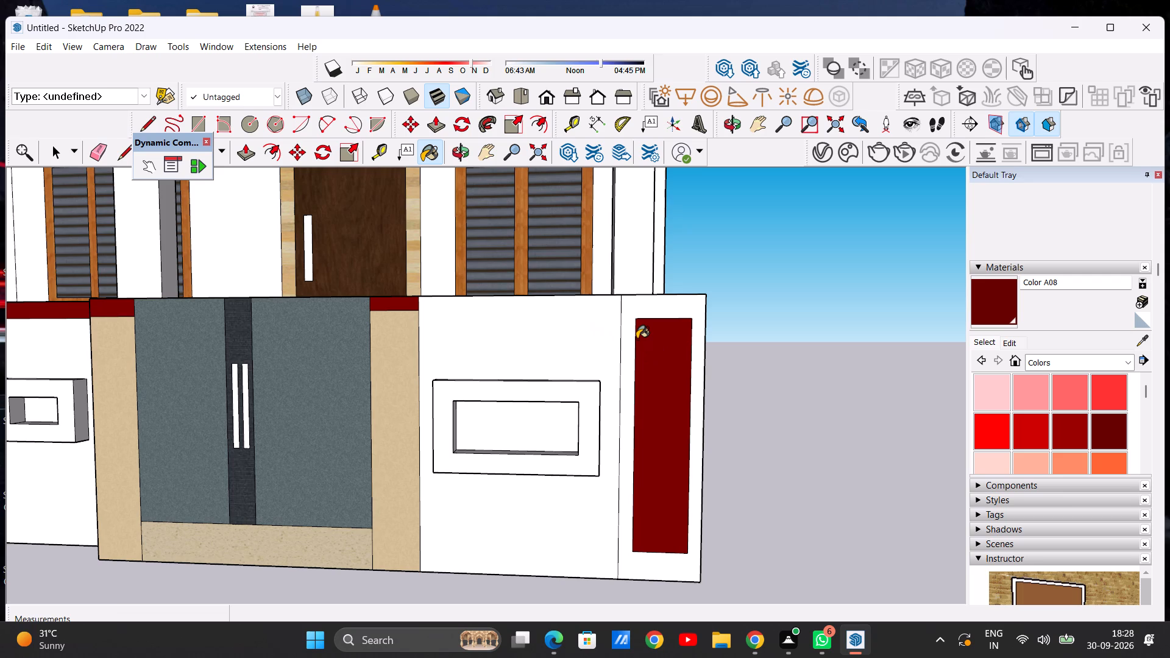
Draw a horizontal line about 3' 5" long across the single-box porch wall, from the pillar cap's lower corner to the vertical dividing edge.
scroll(637, 339, "down", 3)
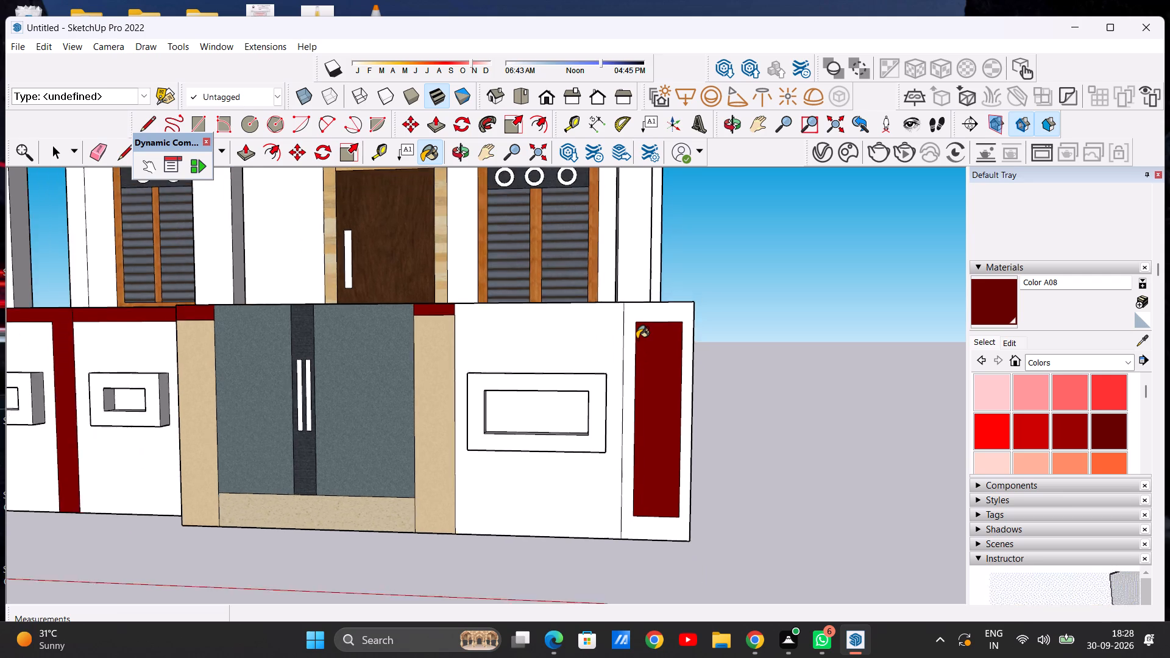
scroll(637, 339, "down", 2)
scroll(638, 339, "up", 4)
key("space")
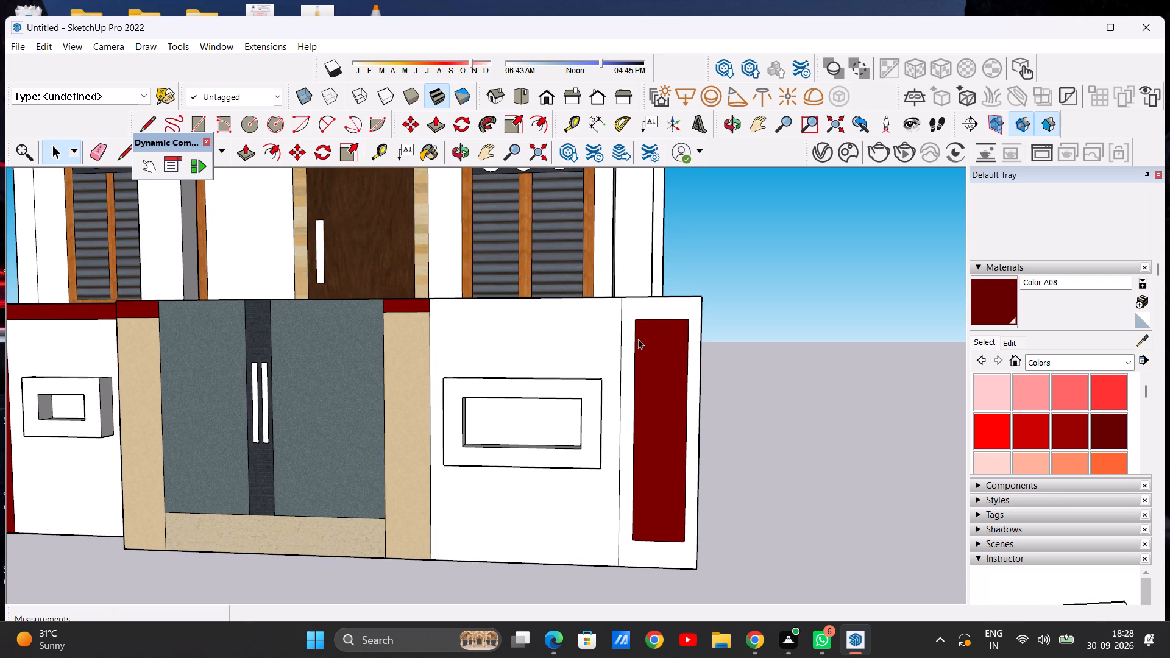
key("l")
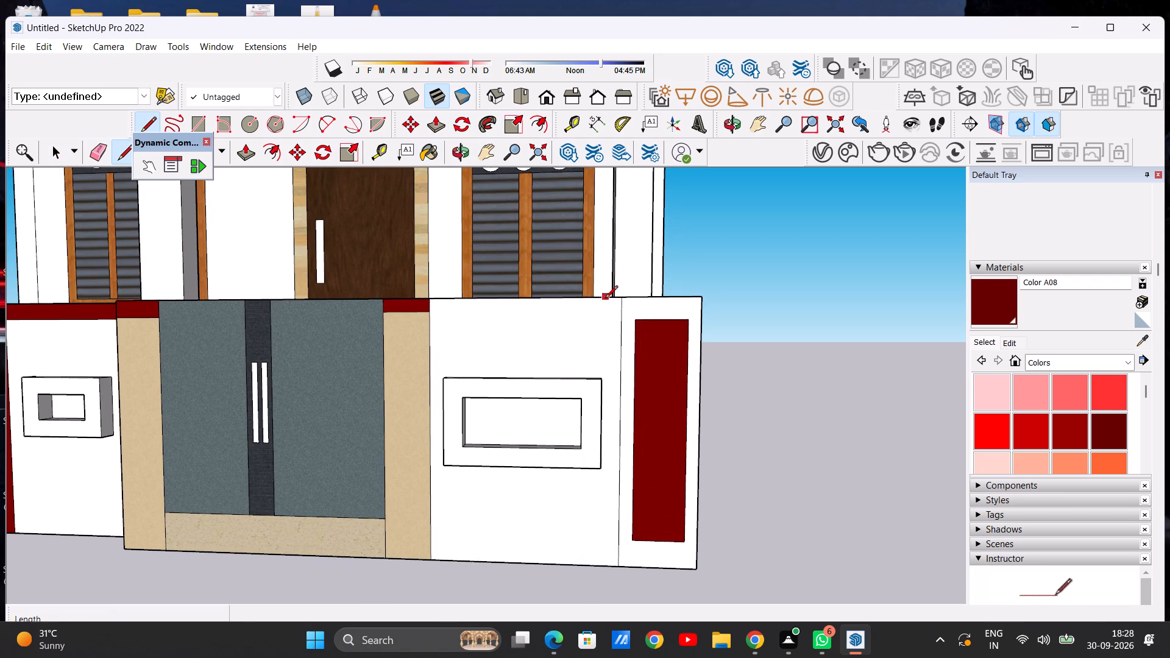
left_click(428, 311)
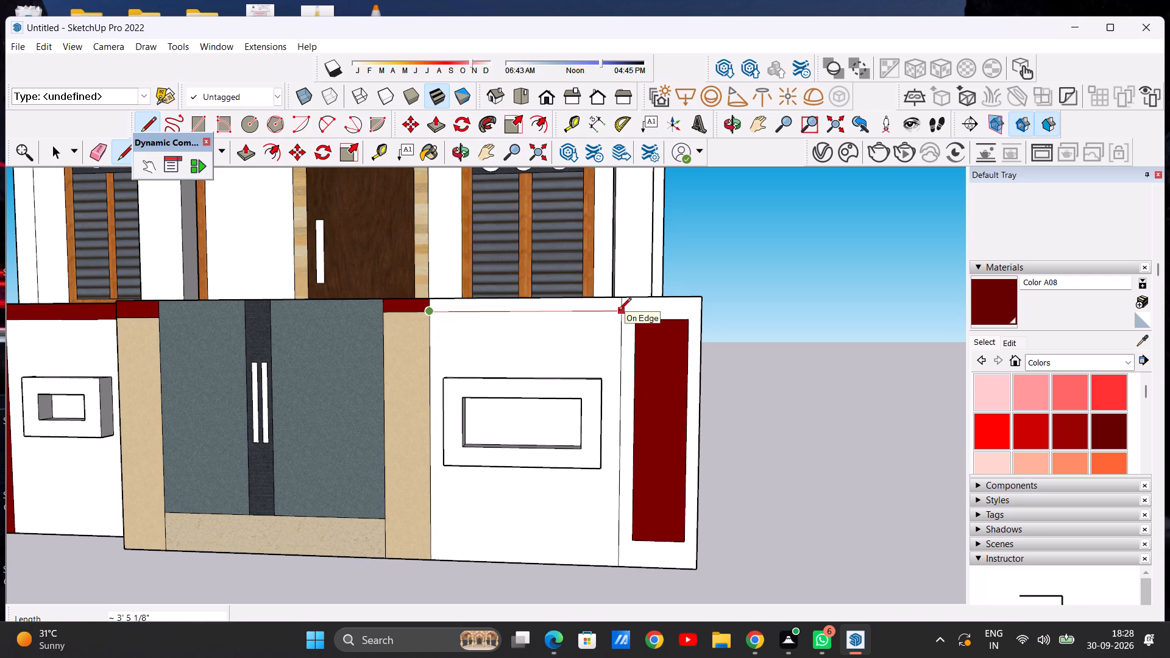
left_click(619, 311)
key("space")
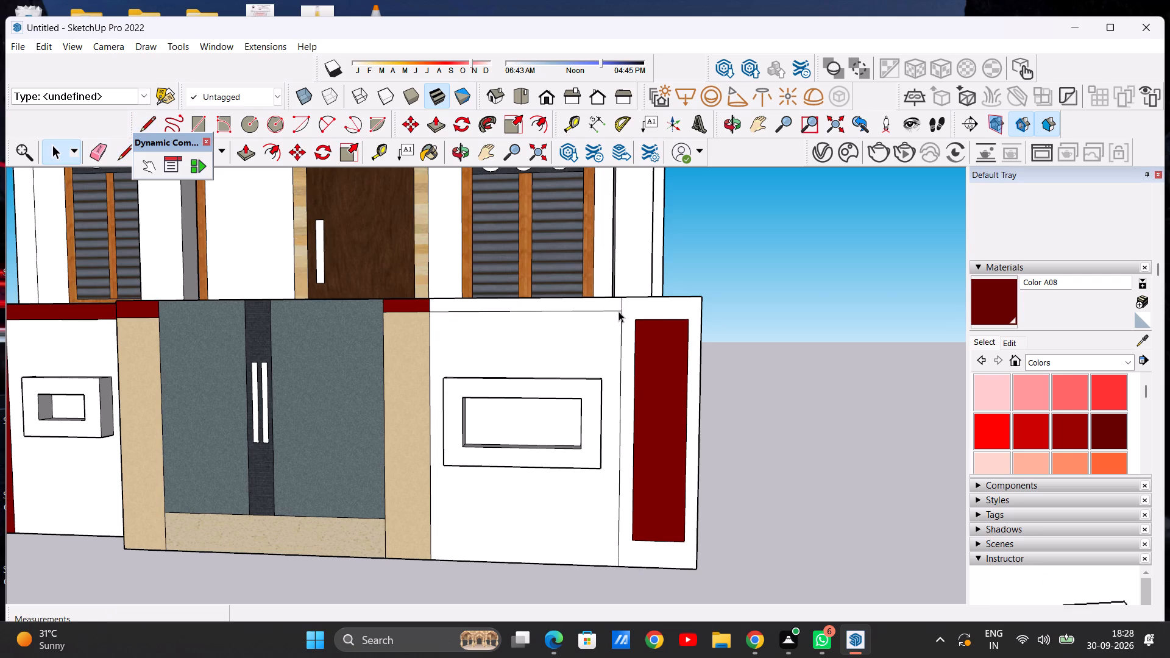
Paint the top strip of the single-box porch wall, between the gate pillar and the dividing edge, with Color A08.
left_click(991, 302)
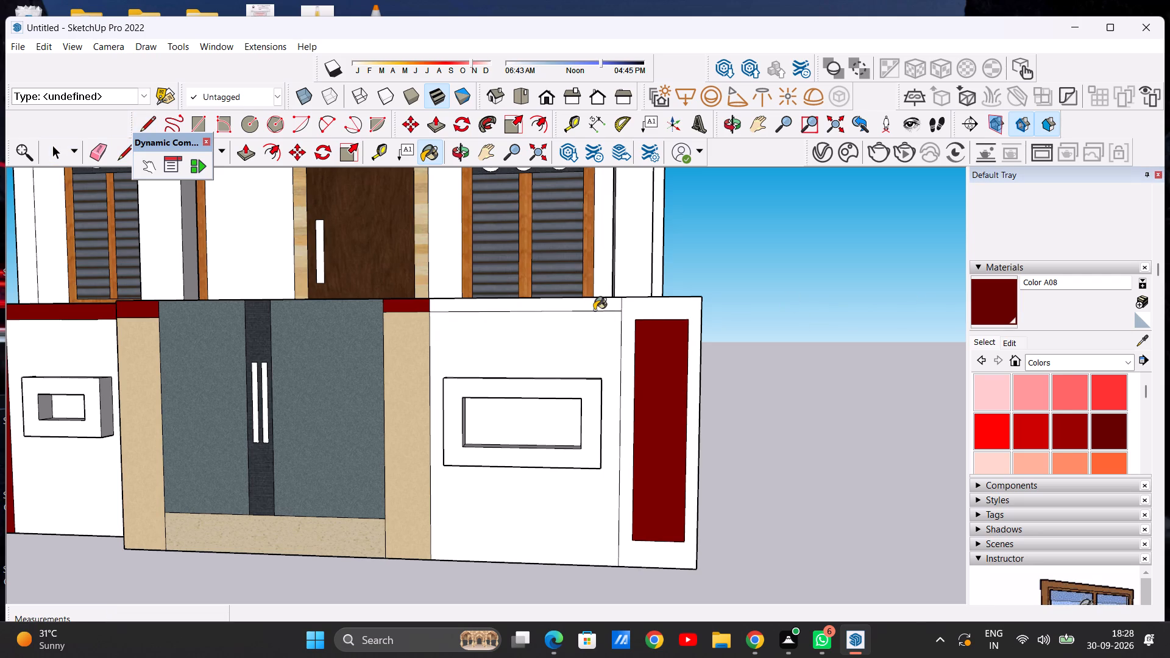
left_click(589, 305)
scroll(592, 320, "down", 7)
middle_click_drag(592, 325, 591, 532)
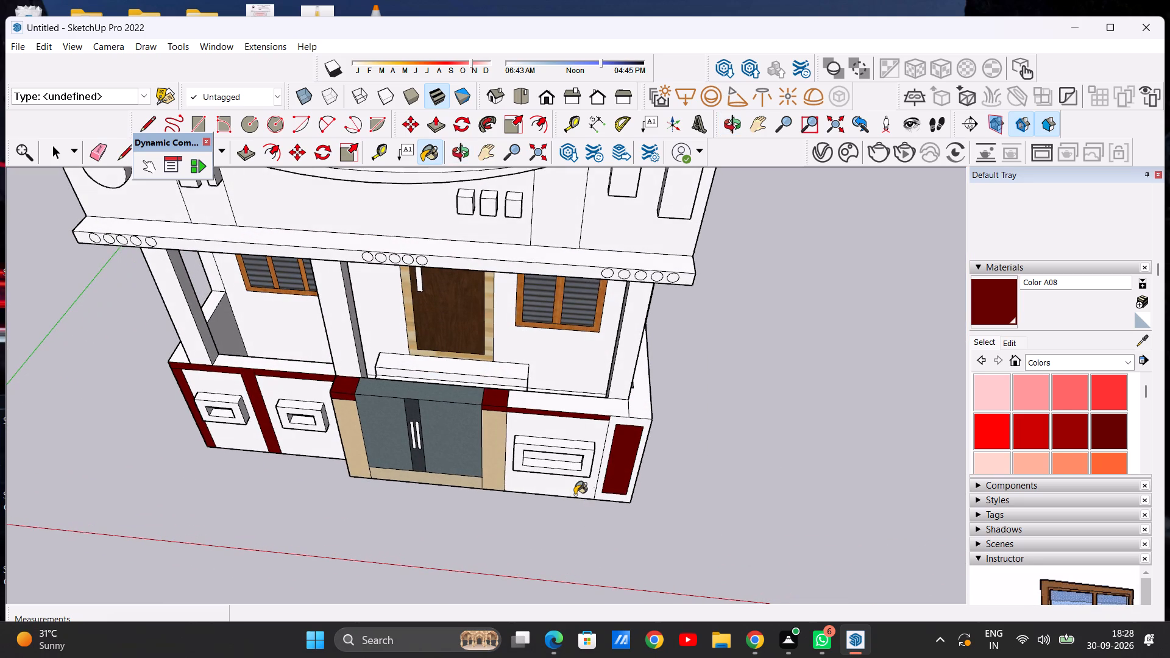
key("space")
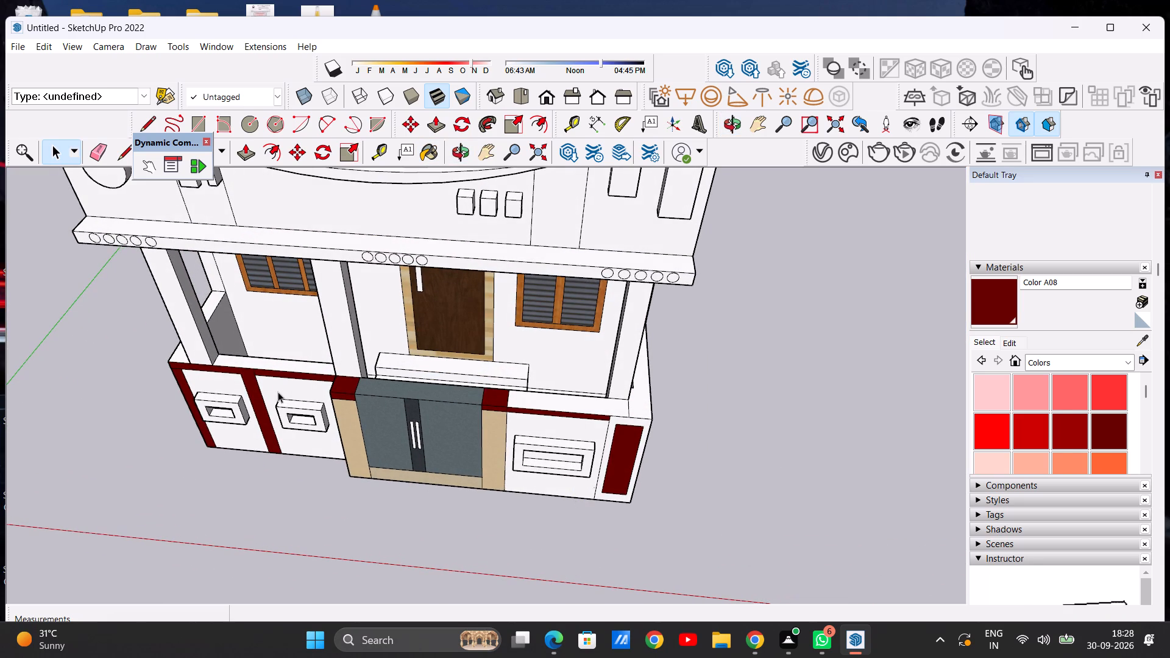
Examine the whole front elevation with its painted porch walls and gate from the front and at an angle.
middle_click_drag(278, 392, 348, 285)
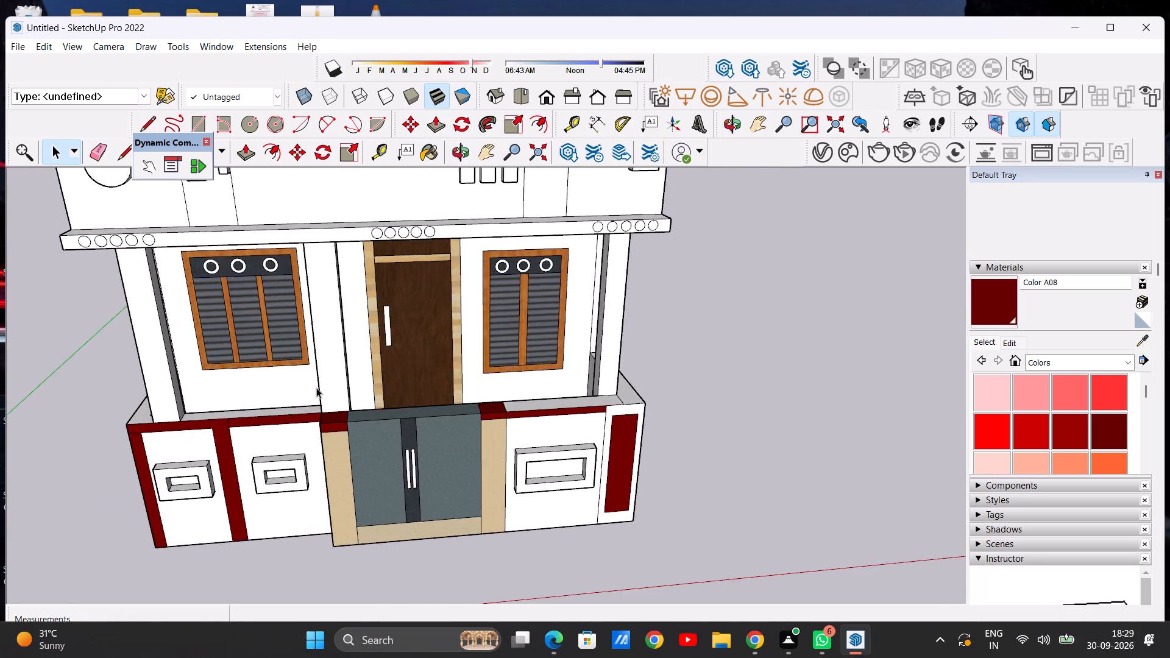
scroll(316, 392, "down", 3)
middle_click_drag(366, 454, 344, 381)
scroll(366, 454, "down", 1)
scroll(414, 405, "down", 2)
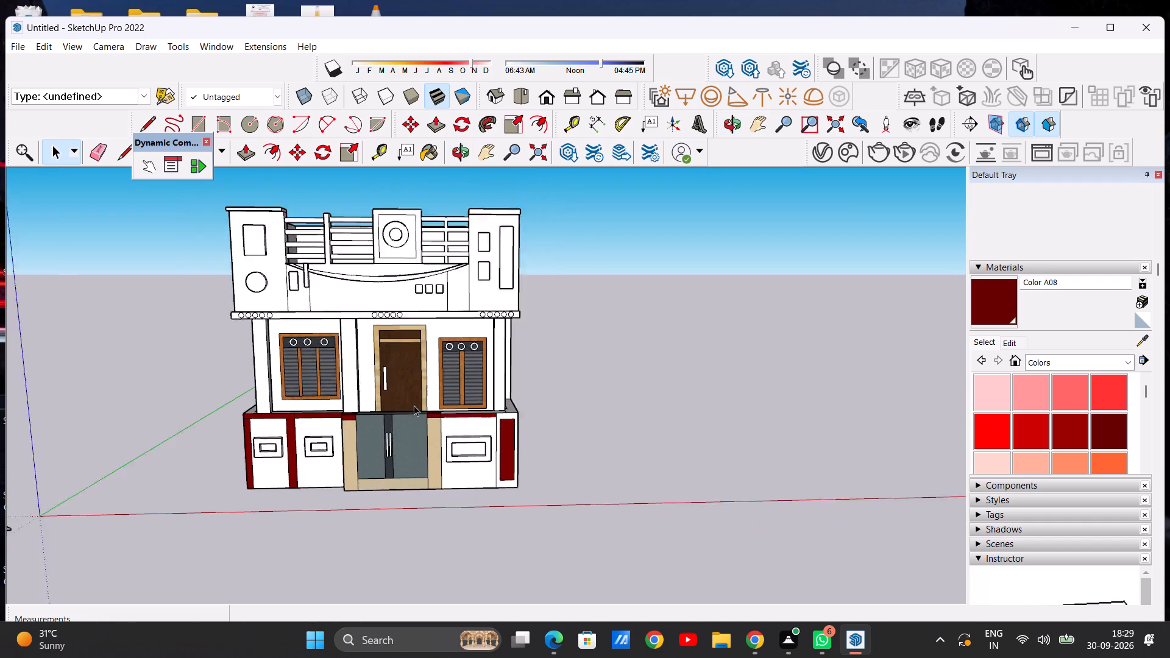
scroll(414, 405, "down", 4)
scroll(460, 431, "up", 6)
middle_click_drag(470, 450, 373, 406)
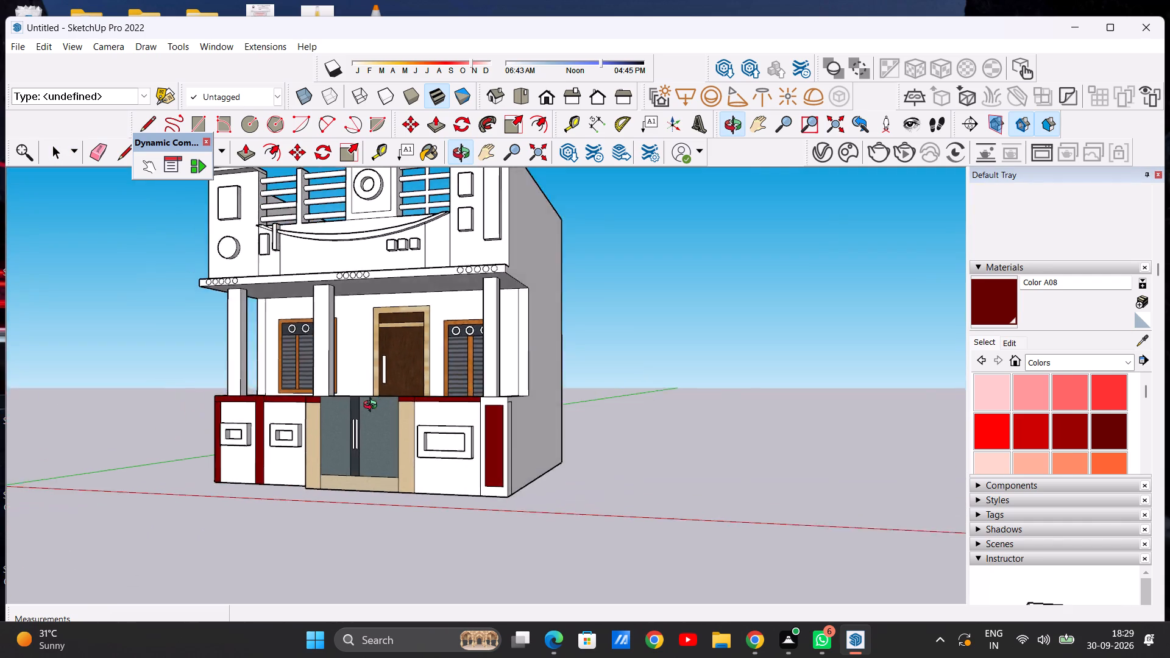
middle_click_drag(373, 406, 442, 437)
scroll(450, 442, "down", 5)
scroll(366, 422, "up", 3)
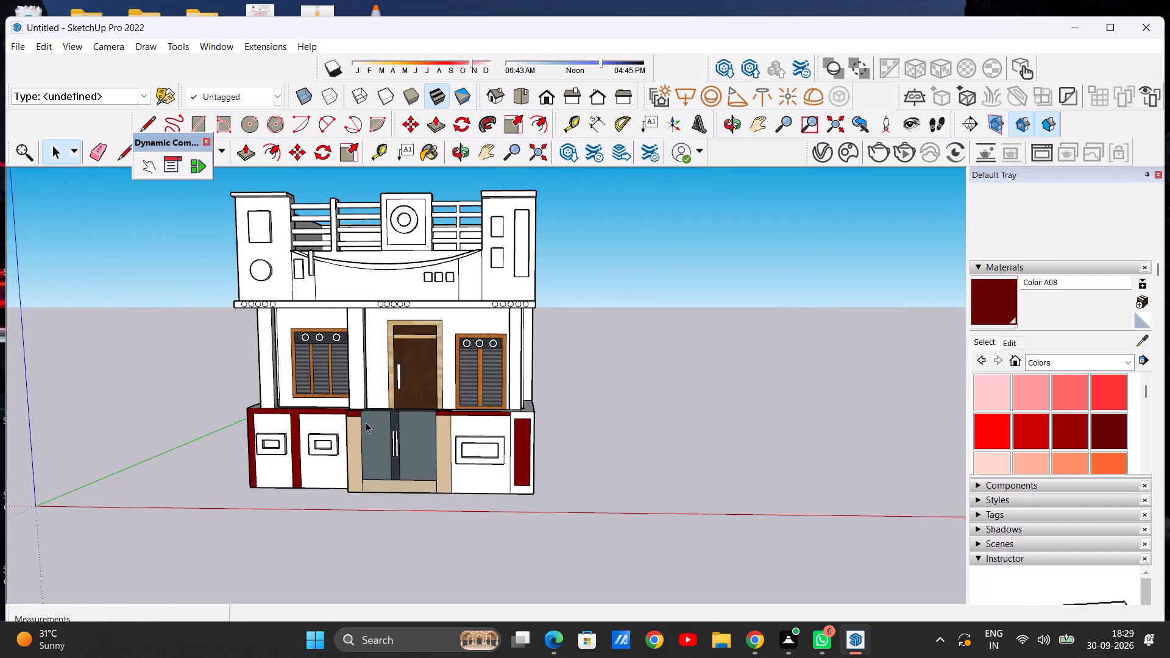
scroll(347, 398, "down", 2)
scroll(259, 469, "up", 4)
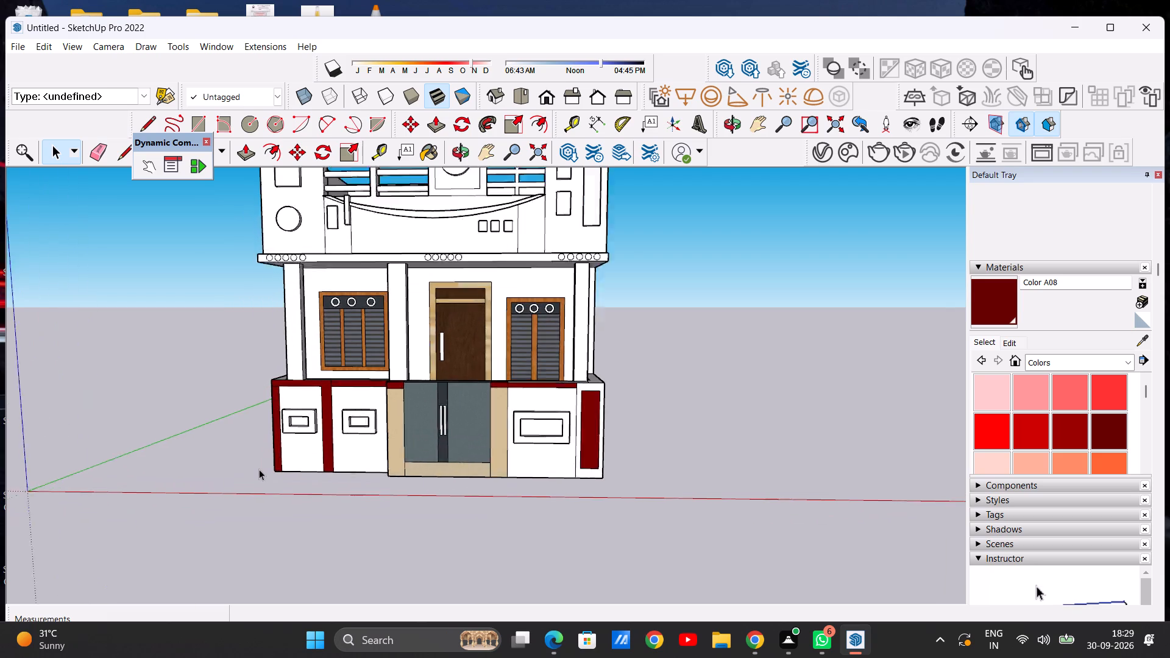
scroll(259, 469, "up", 1)
scroll(415, 427, "down", 4)
scroll(495, 265, "up", 4)
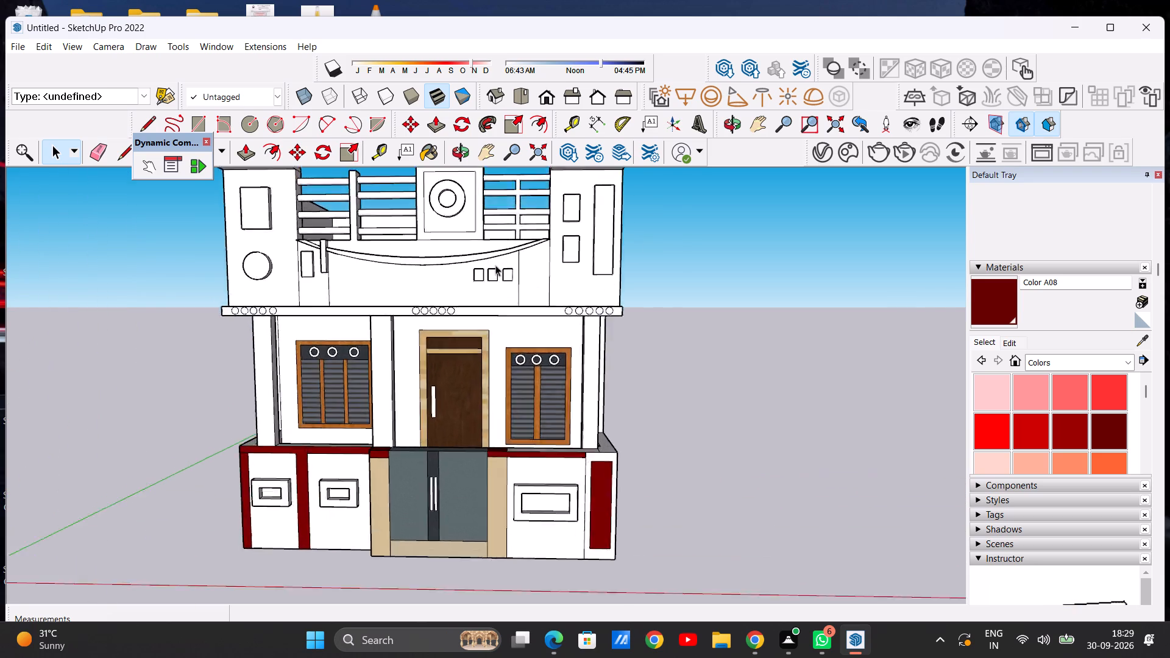
scroll(495, 265, "up", 3)
scroll(433, 280, "down", 4)
middle_click_drag(434, 290, 446, 267)
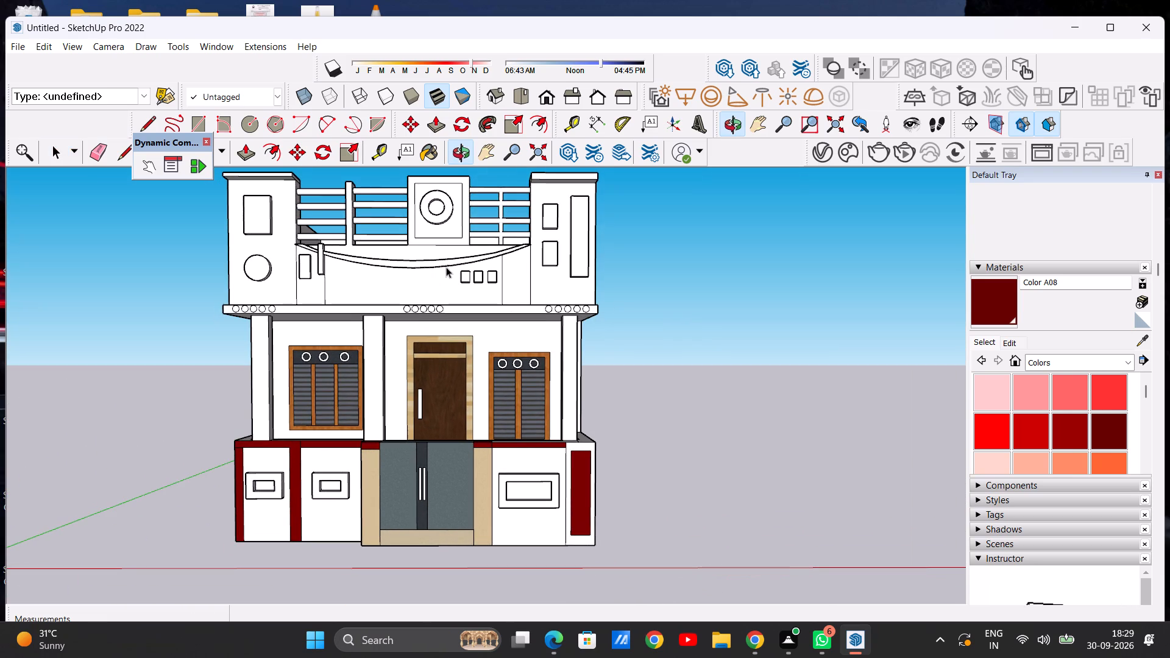
Paint the front border around the central parapet panel with the ring ornament with Color A08.
scroll(395, 293, "down", 4)
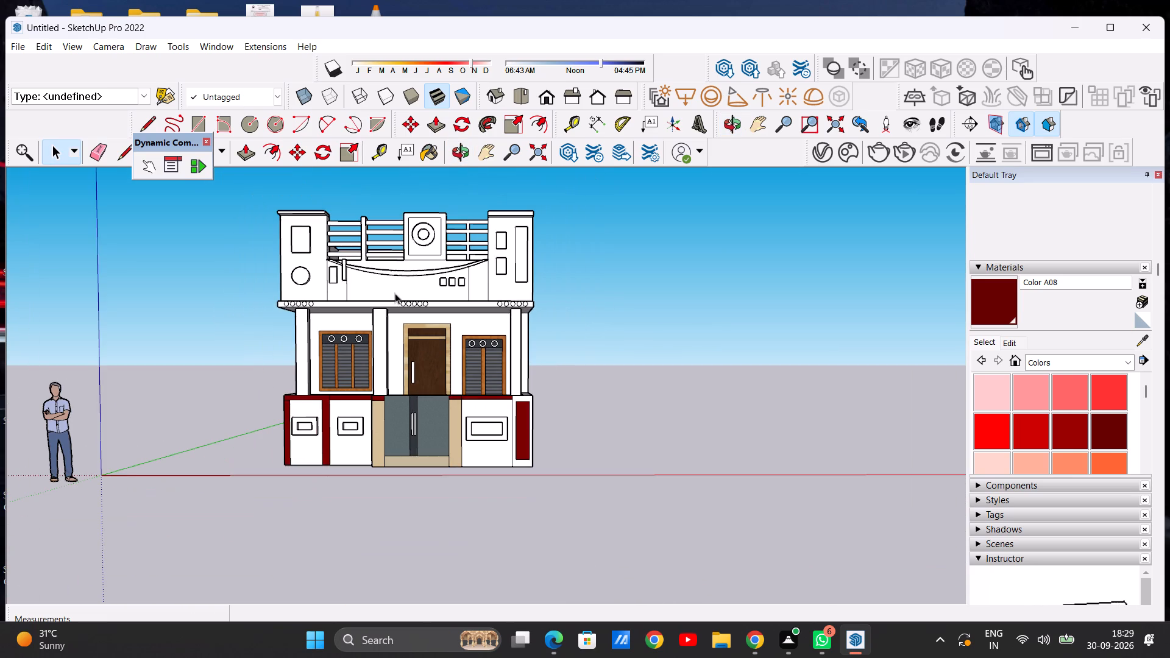
left_click(989, 297)
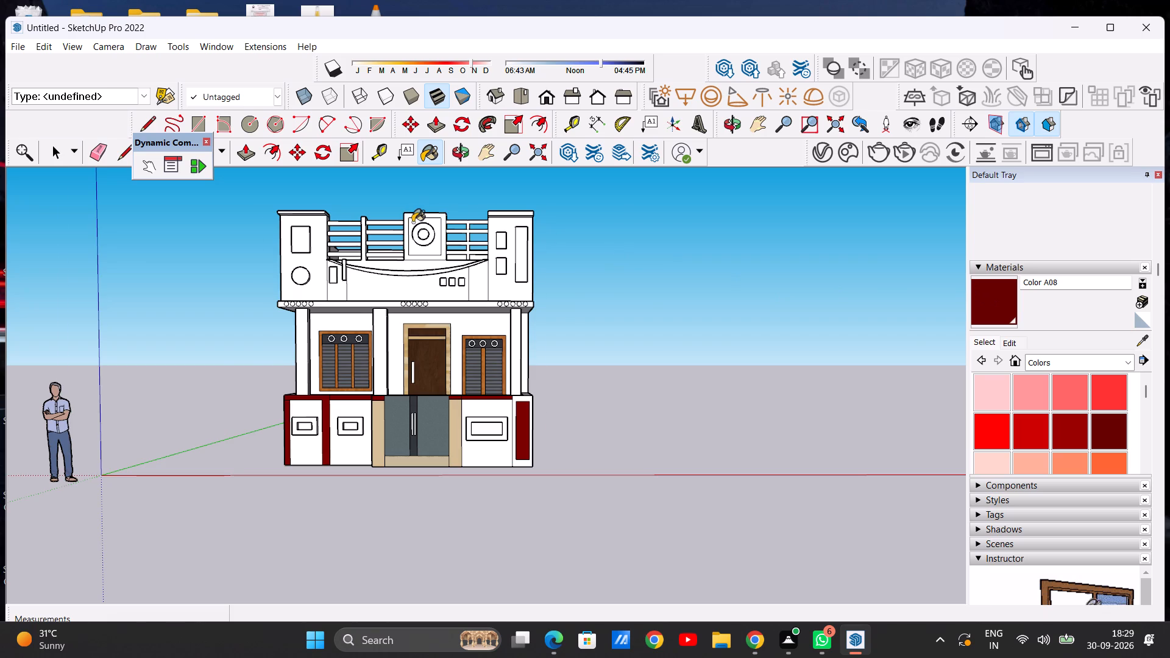
scroll(419, 221, "up", 12)
left_click(374, 239)
Paint the front edge of the cap on the parapet pillar with the two small boxes and tall strip with Color A08.
scroll(381, 245, "down", 3)
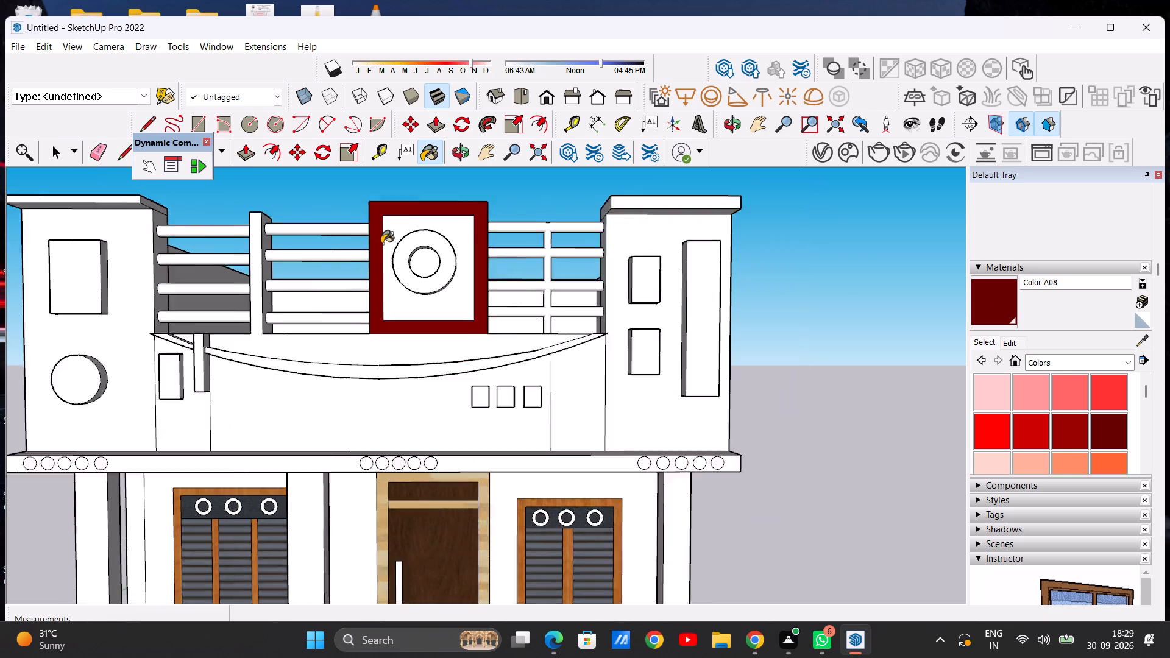
scroll(381, 244, "down", 7)
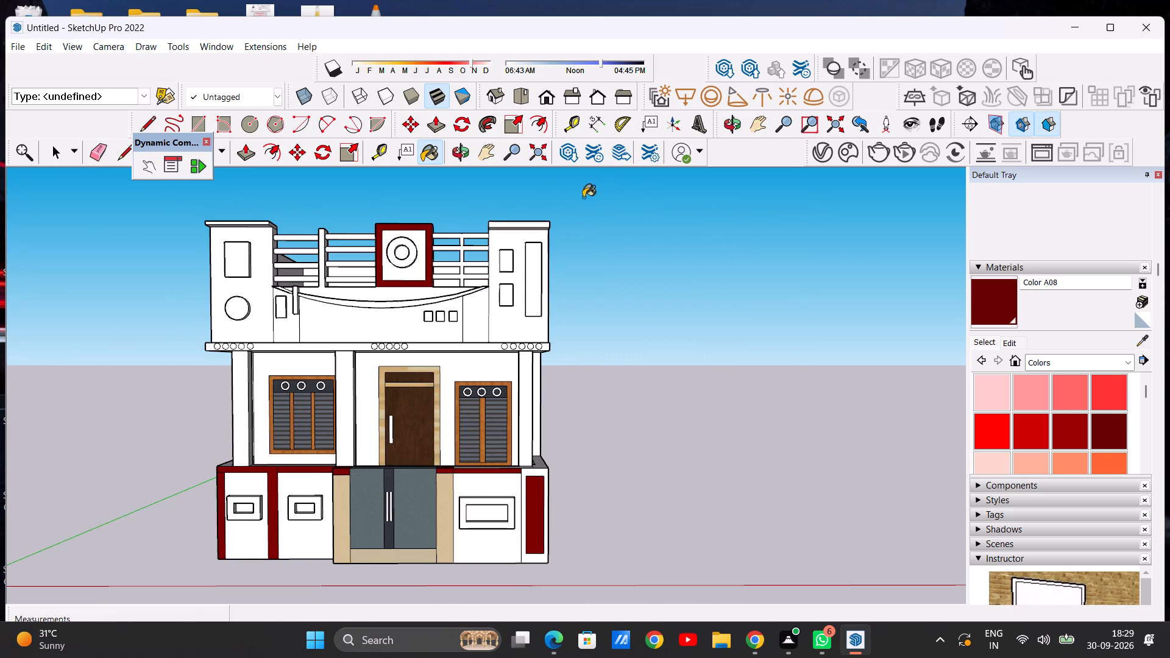
scroll(557, 202, "up", 10)
left_click(480, 249)
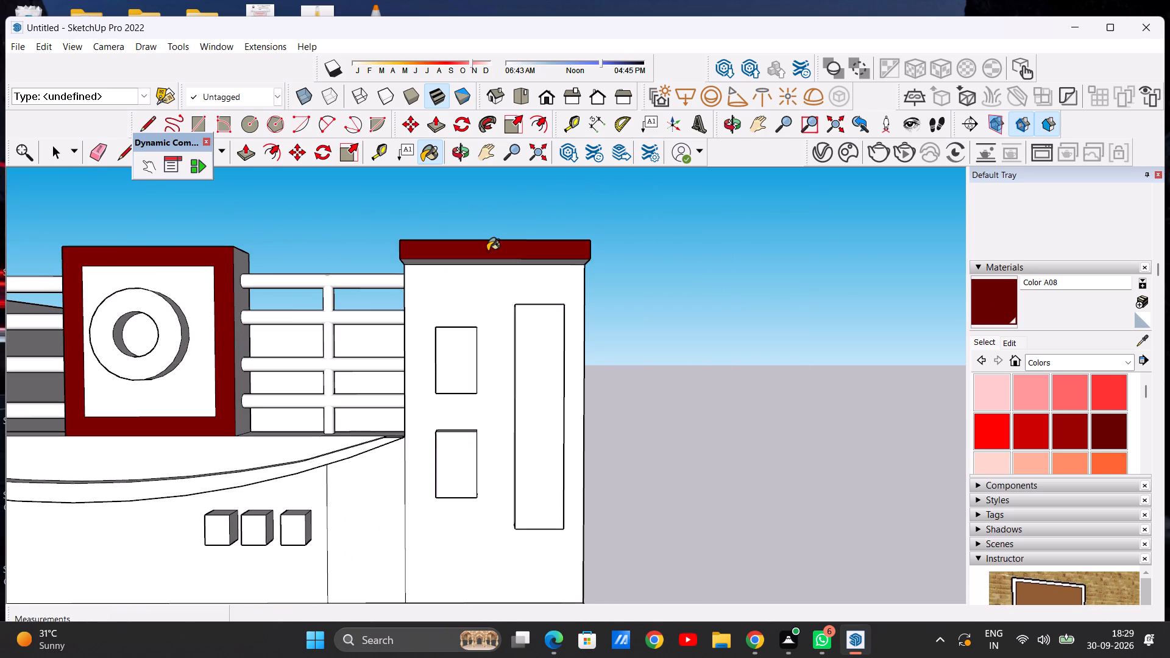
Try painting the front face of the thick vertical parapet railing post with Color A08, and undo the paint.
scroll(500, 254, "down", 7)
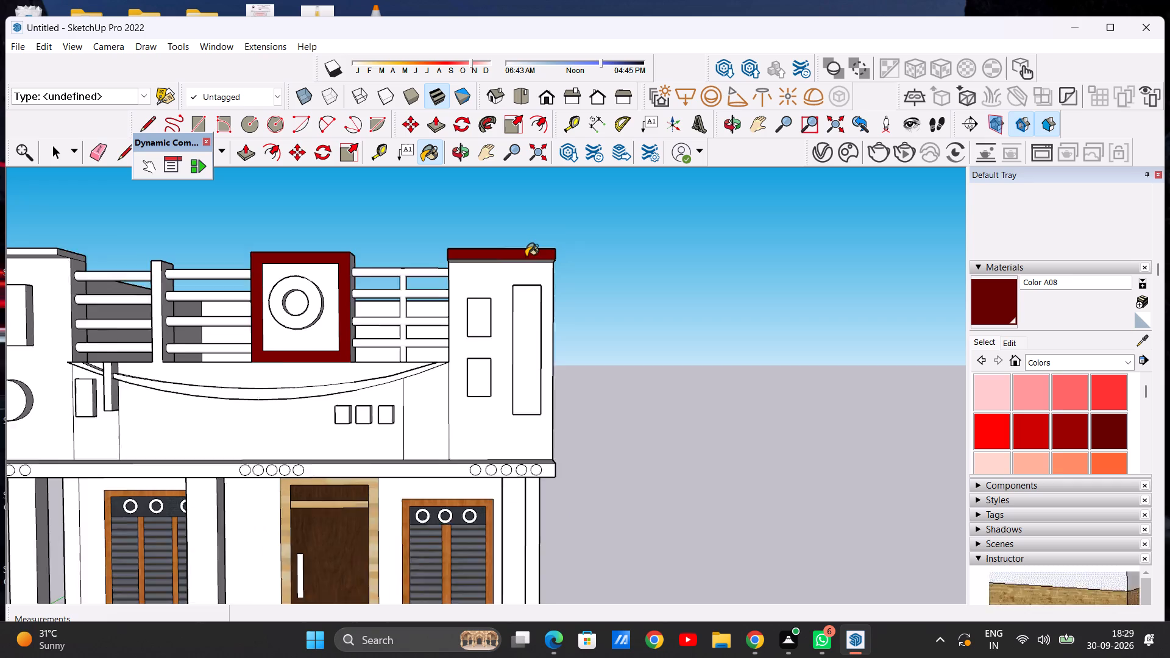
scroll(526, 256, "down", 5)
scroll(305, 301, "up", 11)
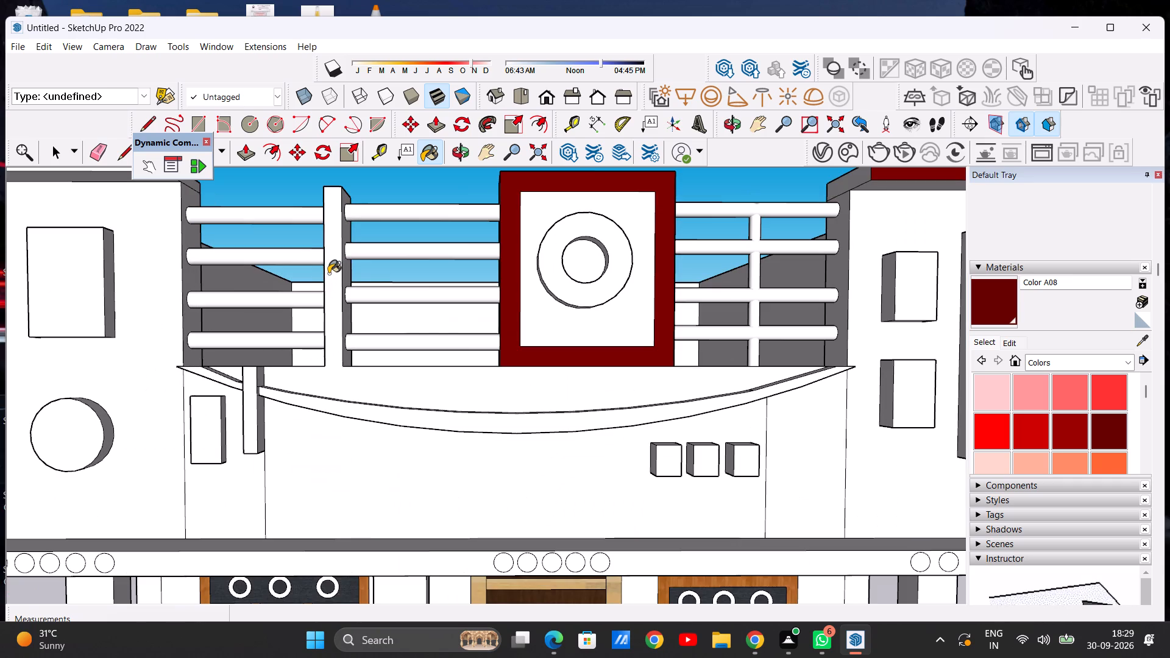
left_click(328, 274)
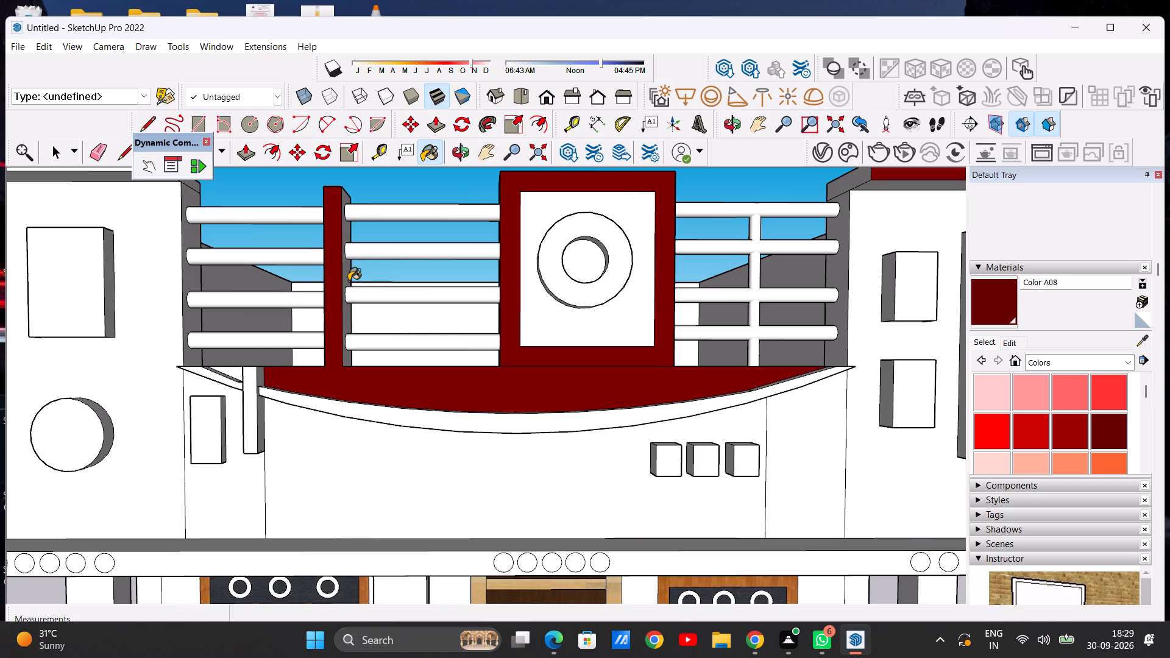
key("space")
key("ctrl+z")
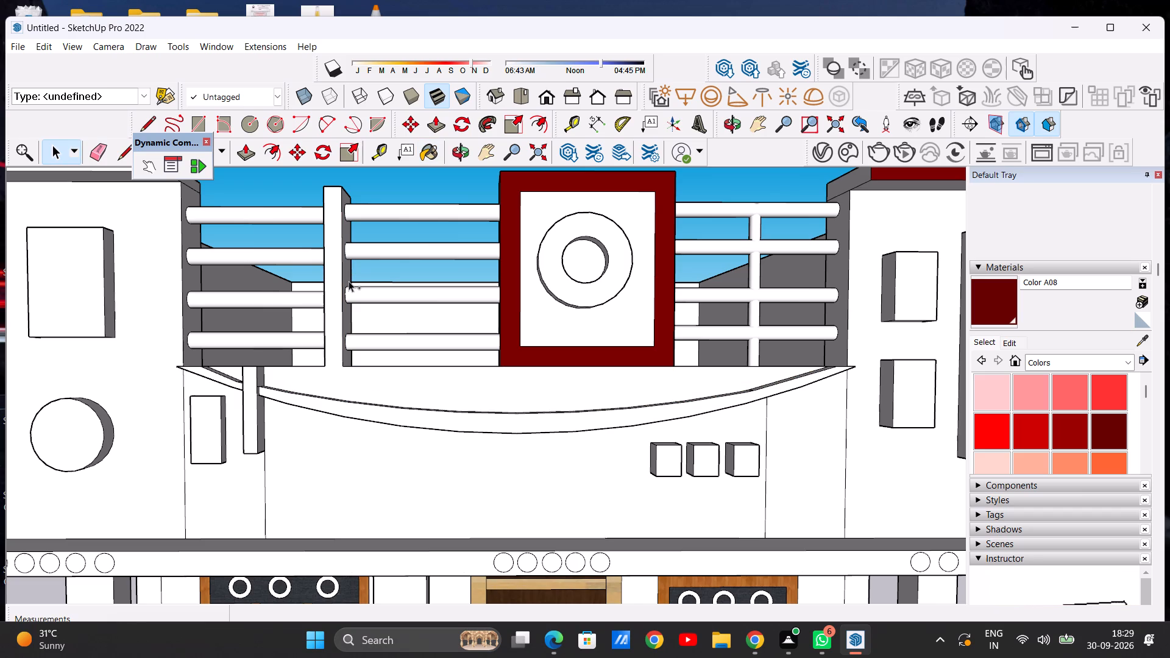
Draw a line across the base of the thick railing post, between its two front bottom corners, to separate it from the wall below.
key("space")
key("l")
scroll(323, 370, "up", 5)
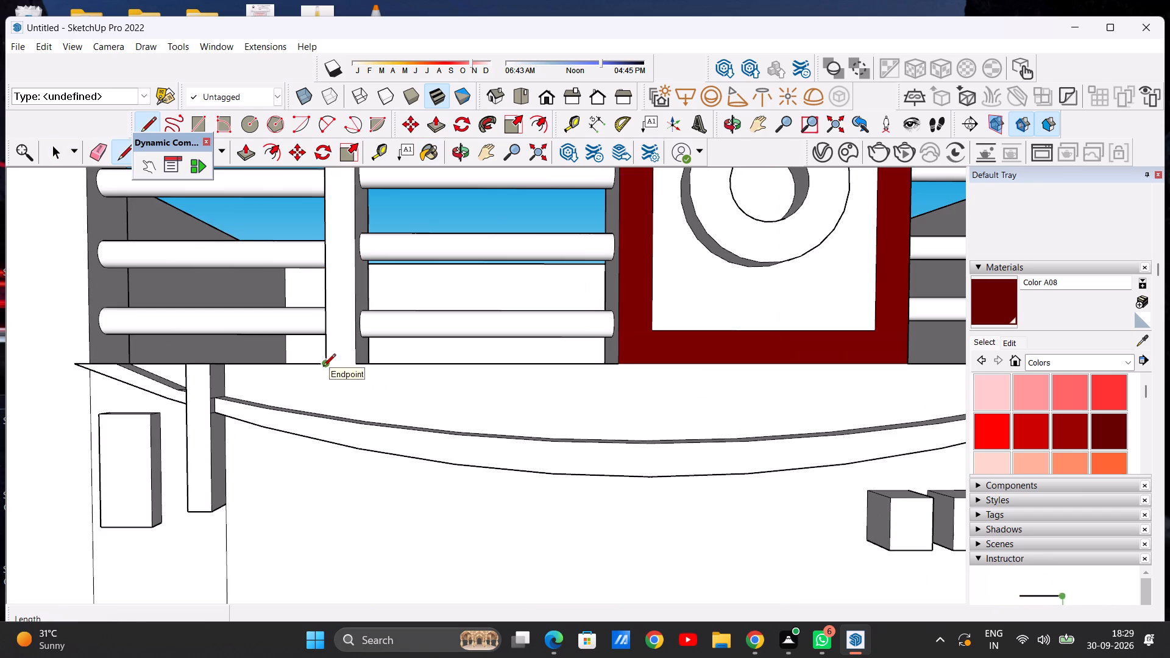
left_click(323, 367)
left_click(355, 371)
scroll(353, 378, "down", 9)
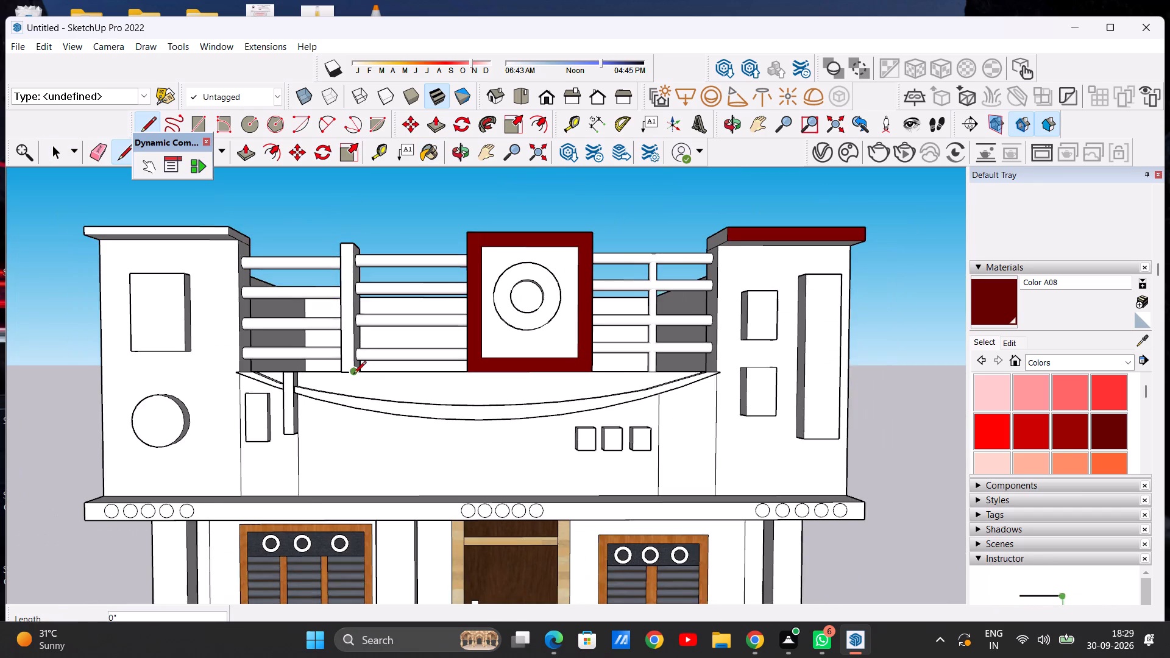
scroll(353, 375, "down", 1)
key("space")
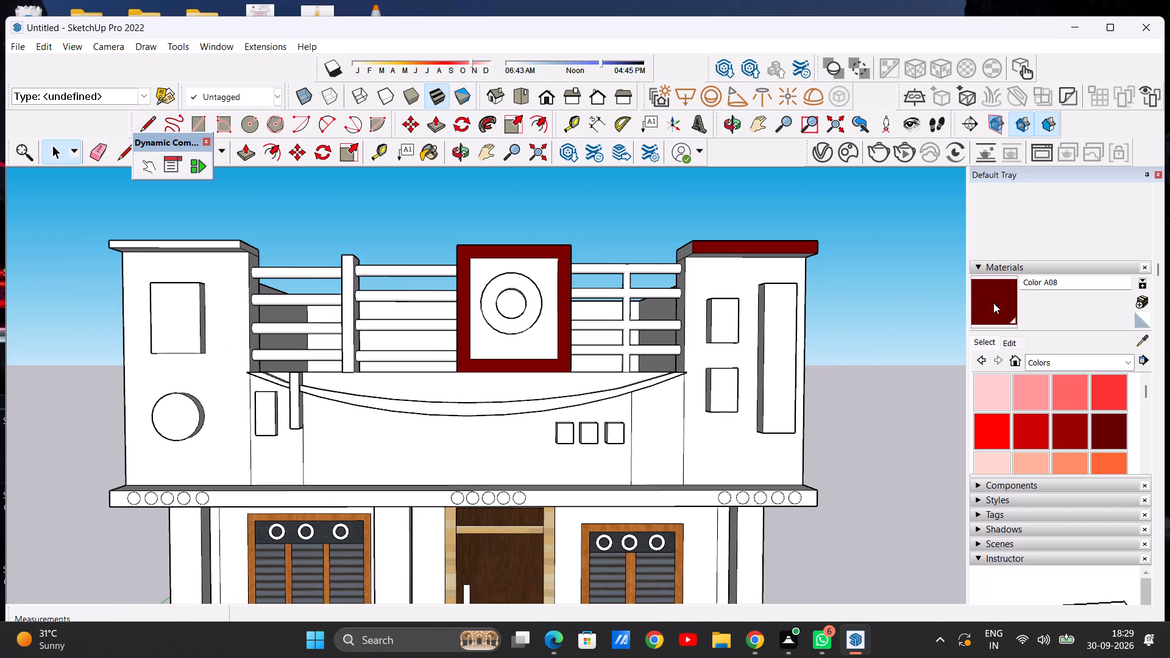
Paint the front face of the thick vertical parapet railing post with Color A08.
left_click(982, 297)
scroll(282, 294, "up", 11)
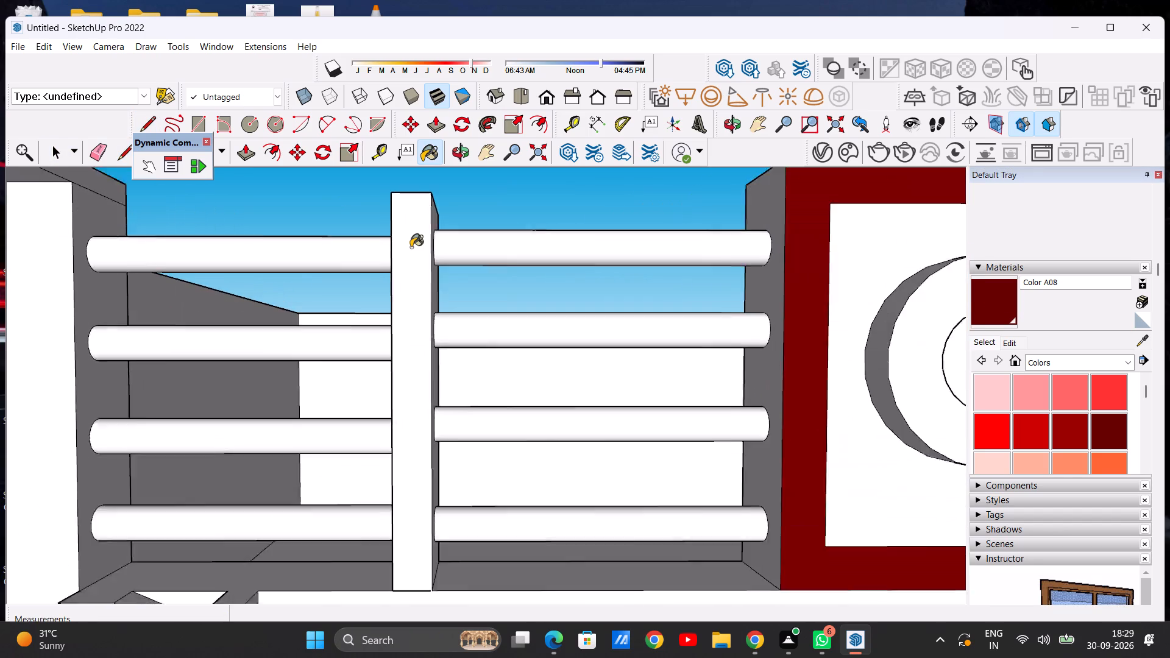
scroll(411, 247, "up", 2)
left_click(411, 247)
scroll(411, 248, "down", 13)
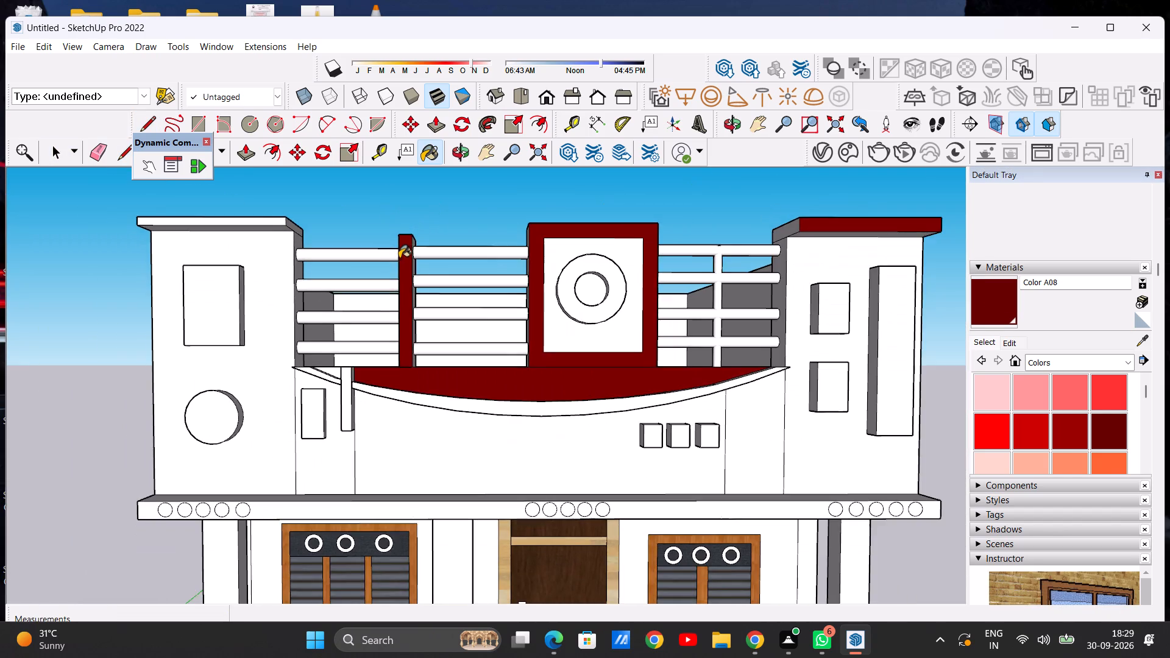